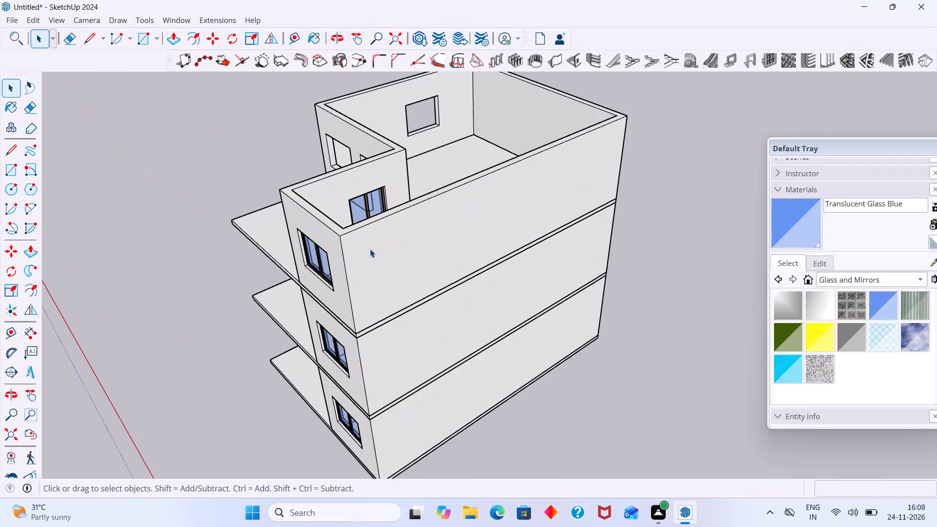
# Move the top storey's wall group by its lower corner about 76 ft off the building onto open ground beside it.
pyautogui.click(369, 249)
pyautogui.press('m')
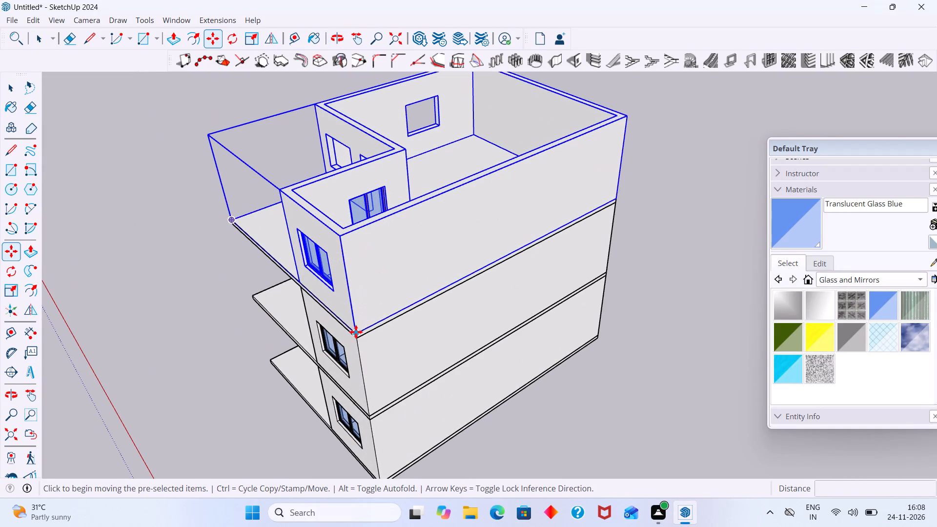
pyautogui.click(354, 332)
pyautogui.scroll(-7, 486, 352)
pyautogui.keyDown('shift'); pyautogui.moveTo(501, 356); pyautogui.dragTo(308, 209, button='middle'); pyautogui.keyUp('shift')
pyautogui.scroll(-2, 327, 229)
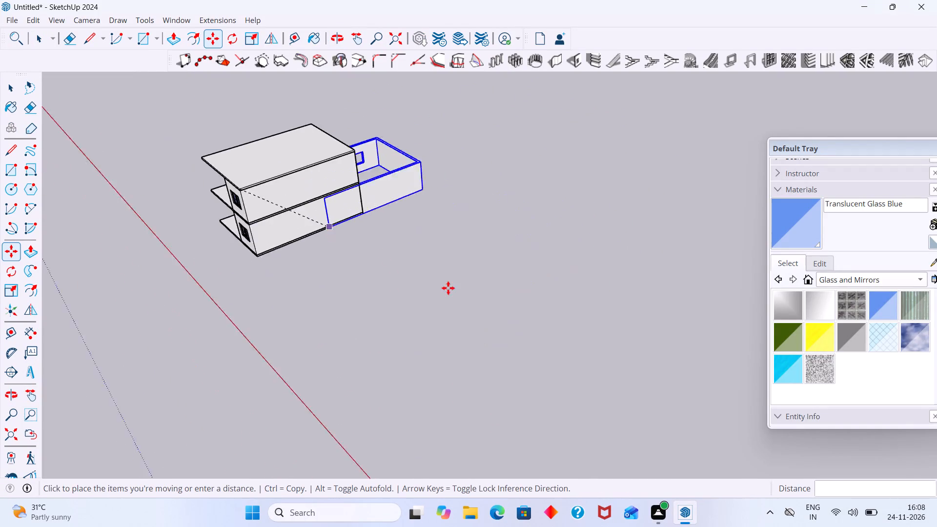
pyautogui.scroll(-3, 448, 288)
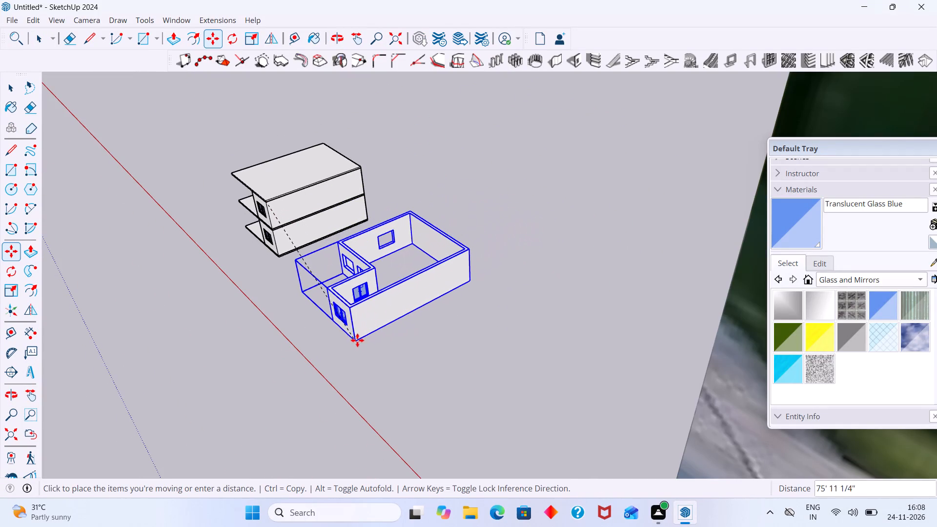
pyautogui.click(365, 336)
pyautogui.press('space')
pyautogui.click(489, 326)
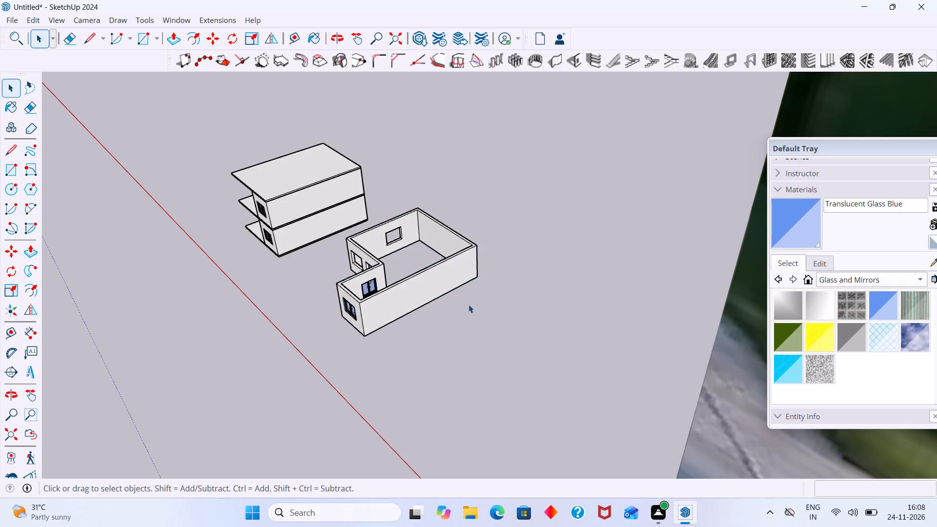
# Inside the moved wall group, draw a 9" line along the green axis across the wall top at the L-shaped corner.
pyautogui.moveTo(368, 250); pyautogui.dragTo(226, 257, button='middle')
pyautogui.scroll(9, 362, 192)
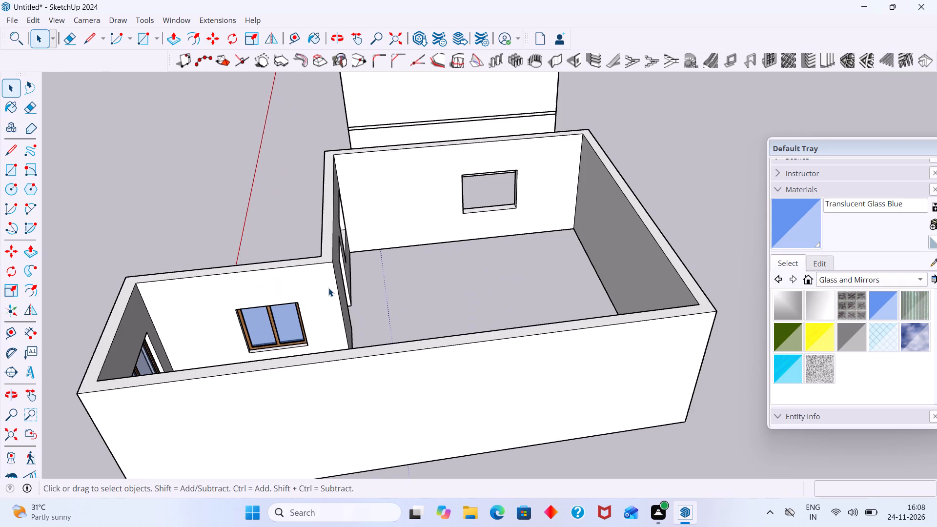
pyautogui.scroll(2, 328, 282)
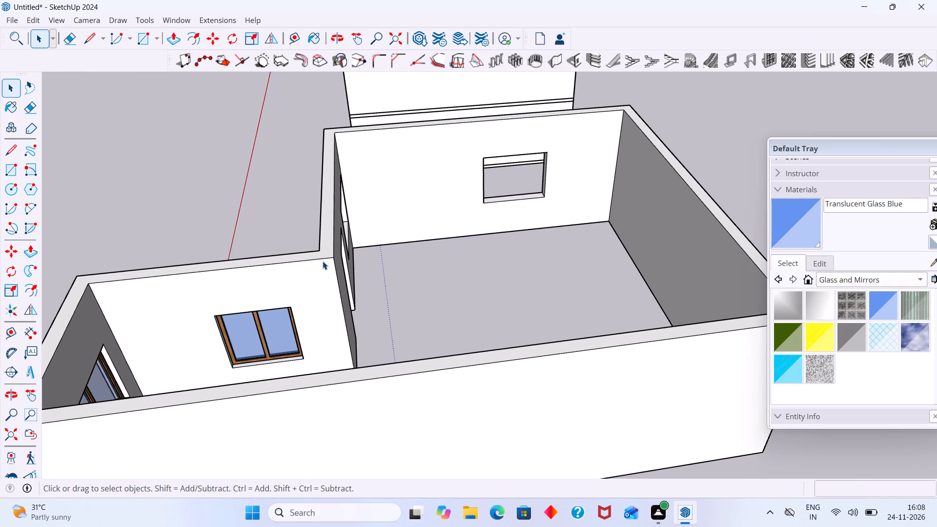
pyautogui.scroll(2, 323, 261)
pyautogui.scroll(-11, 323, 261)
pyautogui.scroll(6, 324, 265)
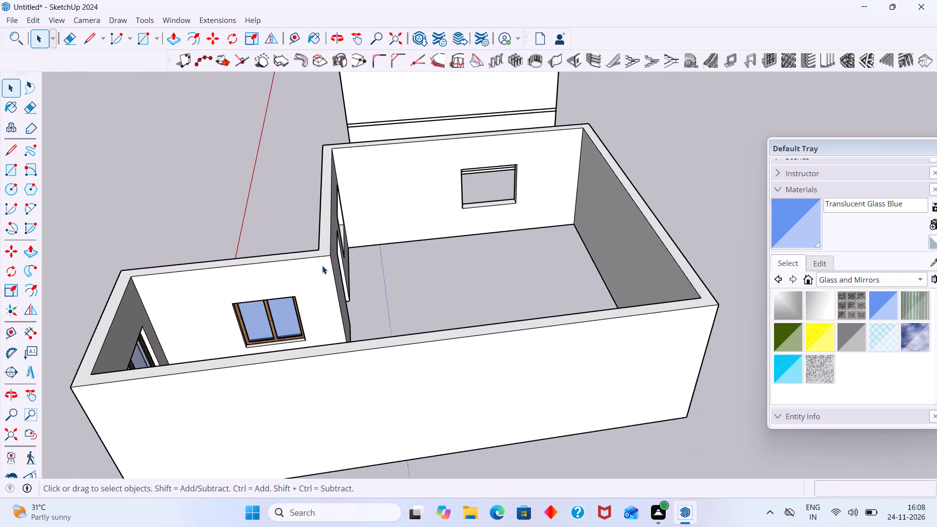
pyautogui.moveTo(318, 265); pyautogui.dragTo(263, 268, button='middle')
pyautogui.scroll(5, 314, 238)
pyautogui.moveTo(321, 233); pyautogui.dragTo(362, 255, button='middle')
pyautogui.scroll(4, 360, 263)
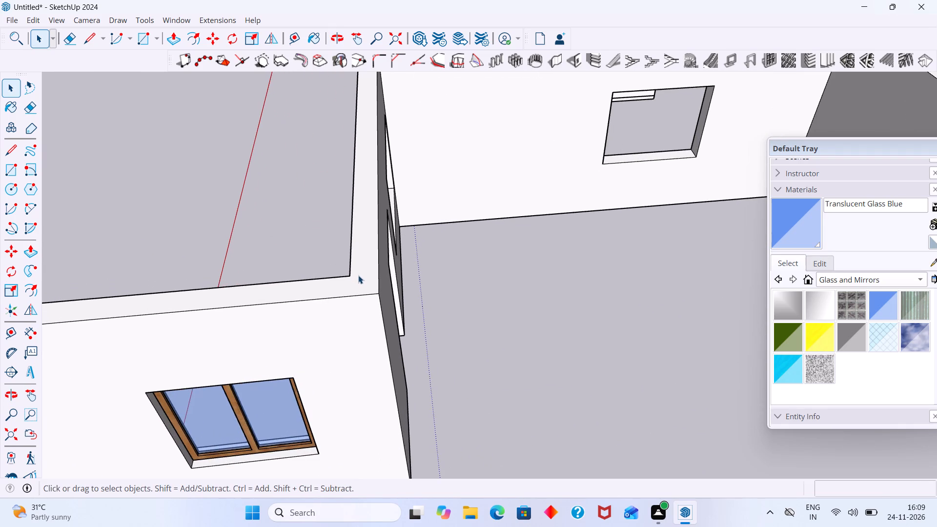
pyautogui.moveTo(353, 279); pyautogui.dragTo(309, 285, button='middle')
pyautogui.press('l')
pyautogui.scroll(3, 297, 278)
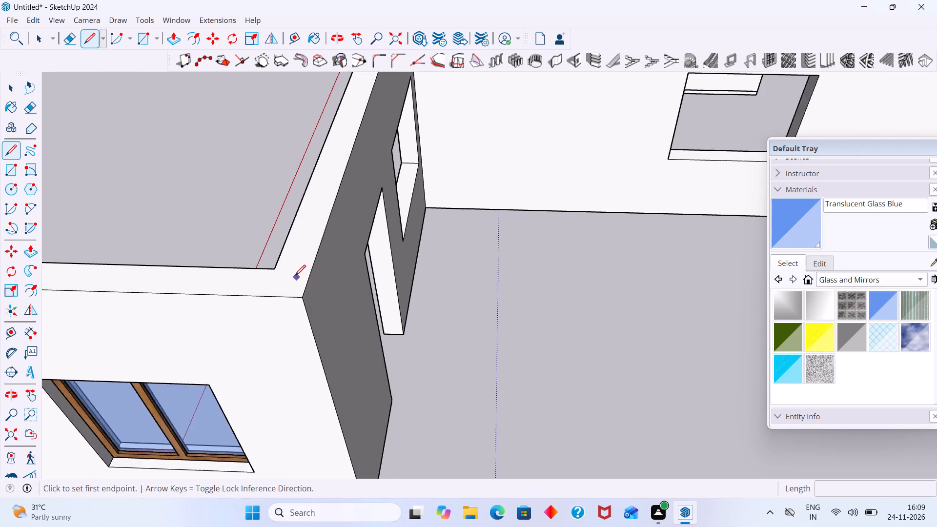
pyautogui.scroll(3, 295, 276)
pyautogui.press('space')
pyautogui.doubleClick(297, 278)
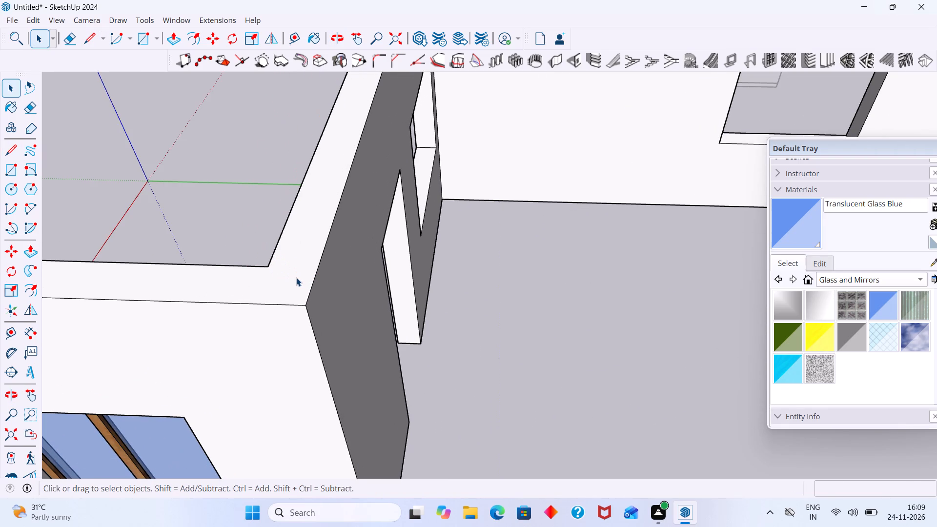
pyautogui.scroll(-6, 322, 270)
pyautogui.click(281, 188)
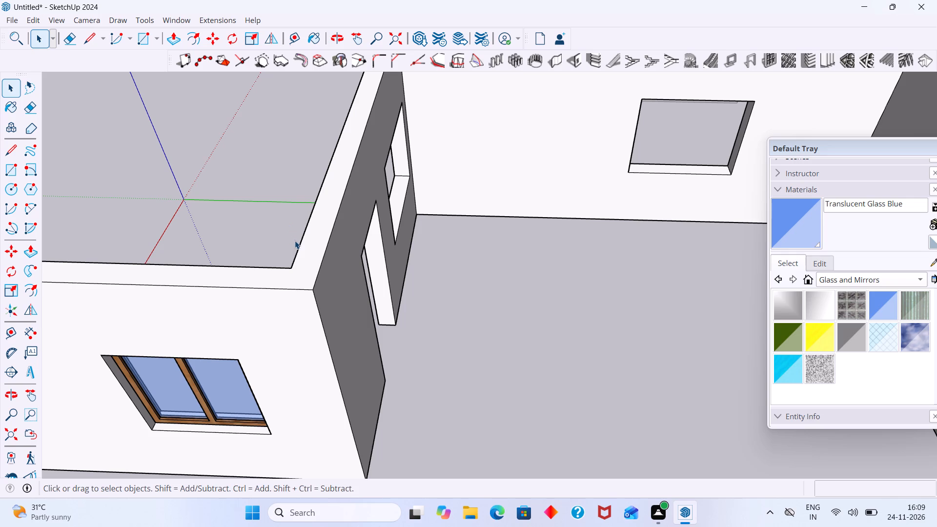
pyautogui.press('l')
pyautogui.click(293, 268)
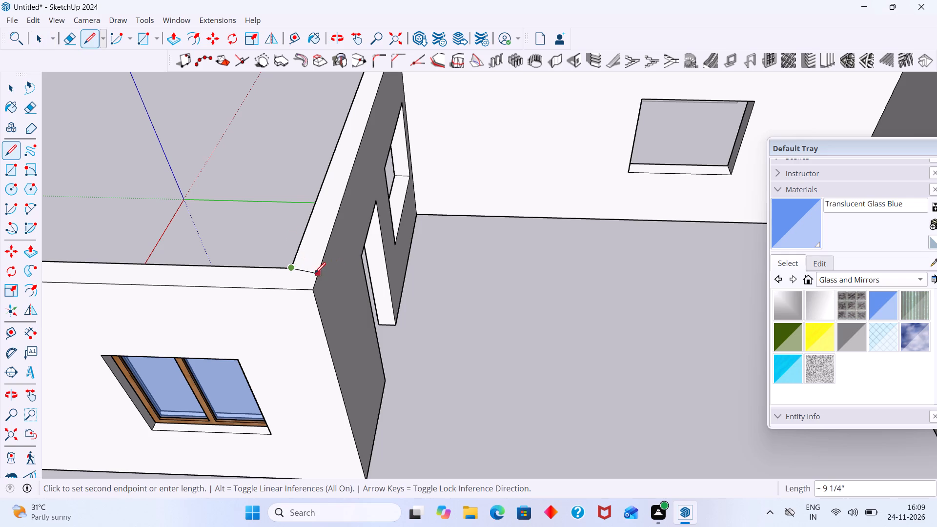
pyautogui.press('Right')
pyautogui.scroll(2, 325, 266)
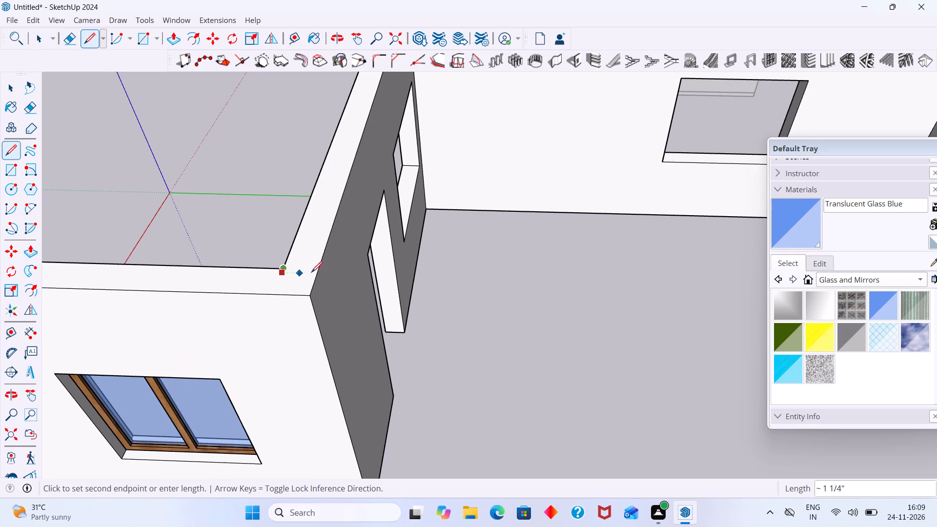
pyautogui.scroll(-1, 328, 272)
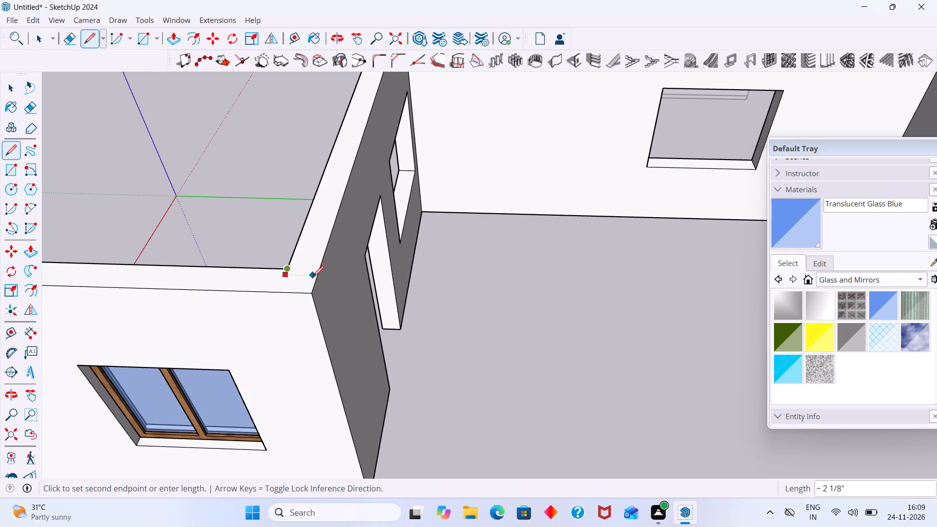
pyautogui.press('Right')
pyautogui.press('Up')
pyautogui.press('Down')
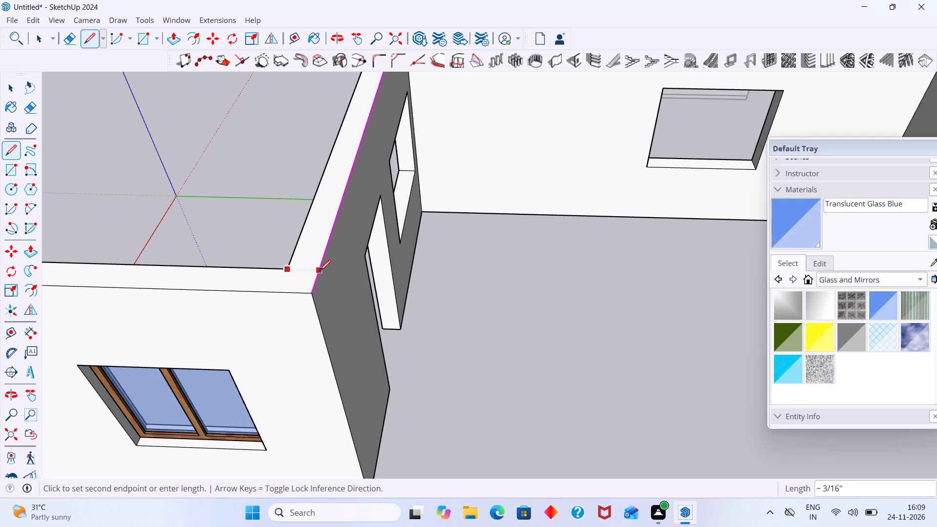
pyautogui.press('Up')
pyautogui.press('Left')
pyautogui.click(319, 272)
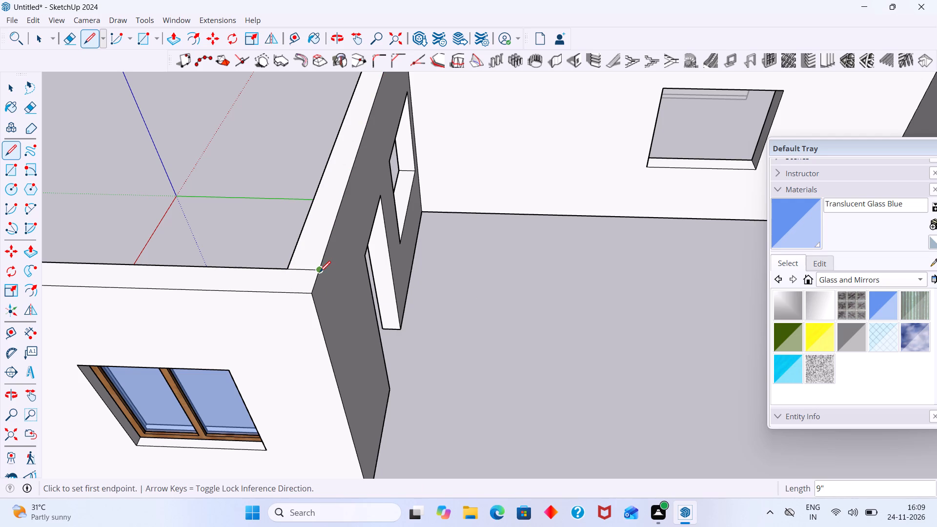
pyautogui.press('space')
pyautogui.click(321, 237)
pyautogui.doubleClick(320, 237)
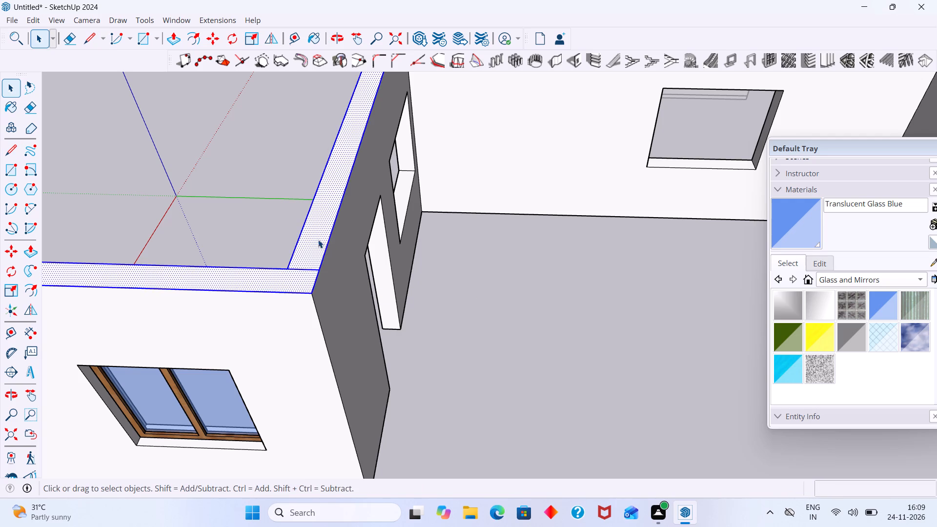
pyautogui.scroll(-17, 324, 240)
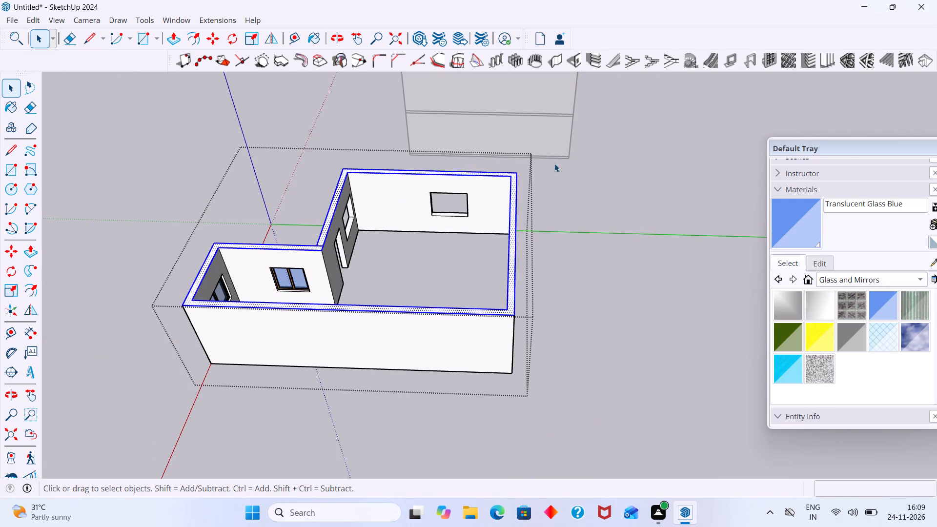
pyautogui.click(607, 174)
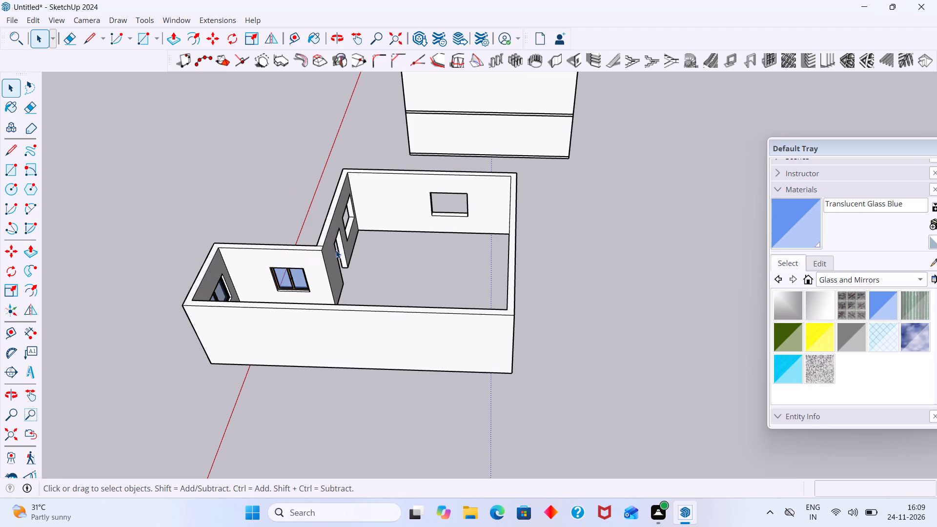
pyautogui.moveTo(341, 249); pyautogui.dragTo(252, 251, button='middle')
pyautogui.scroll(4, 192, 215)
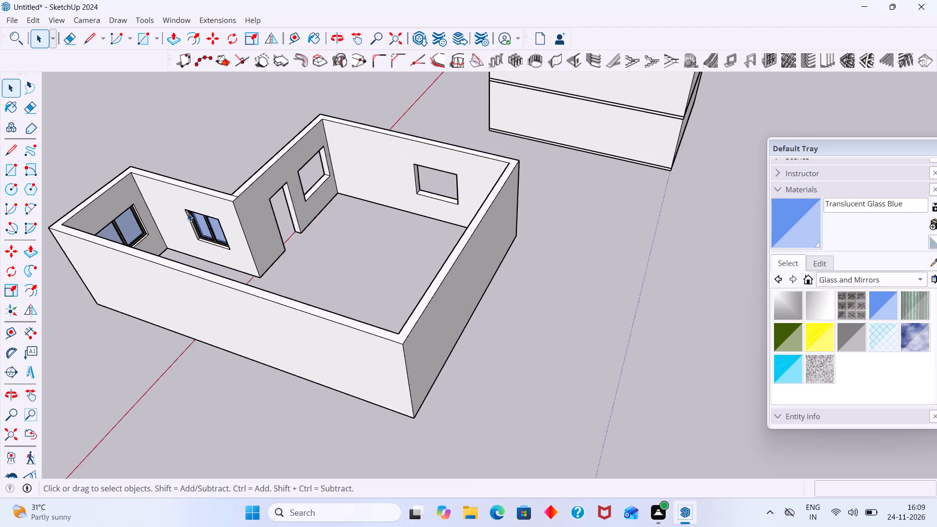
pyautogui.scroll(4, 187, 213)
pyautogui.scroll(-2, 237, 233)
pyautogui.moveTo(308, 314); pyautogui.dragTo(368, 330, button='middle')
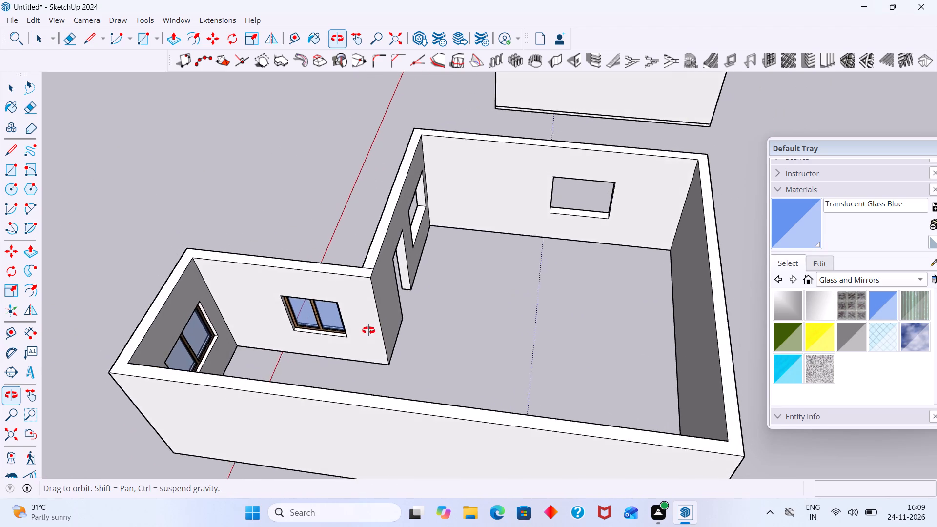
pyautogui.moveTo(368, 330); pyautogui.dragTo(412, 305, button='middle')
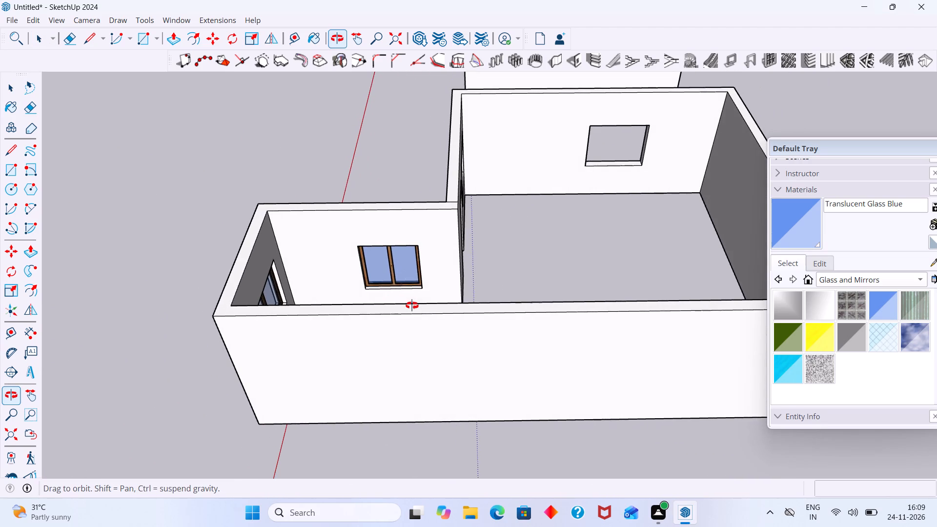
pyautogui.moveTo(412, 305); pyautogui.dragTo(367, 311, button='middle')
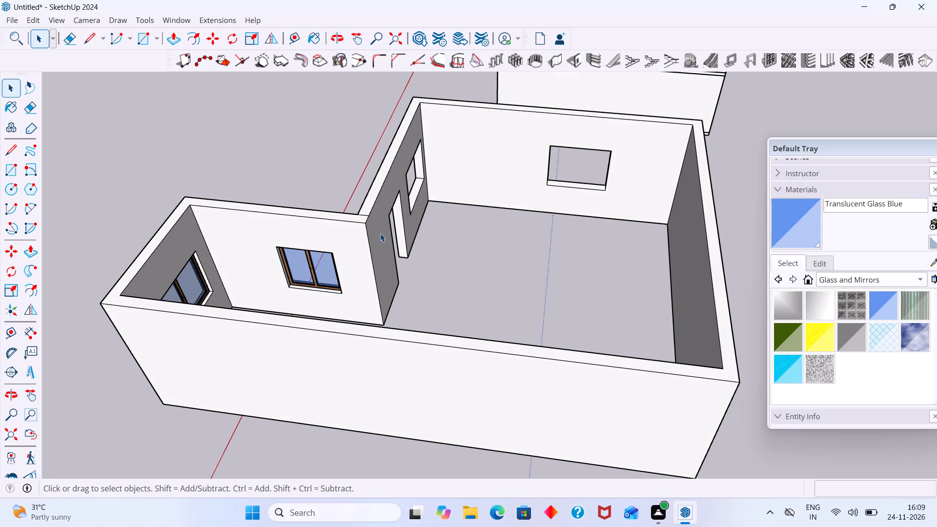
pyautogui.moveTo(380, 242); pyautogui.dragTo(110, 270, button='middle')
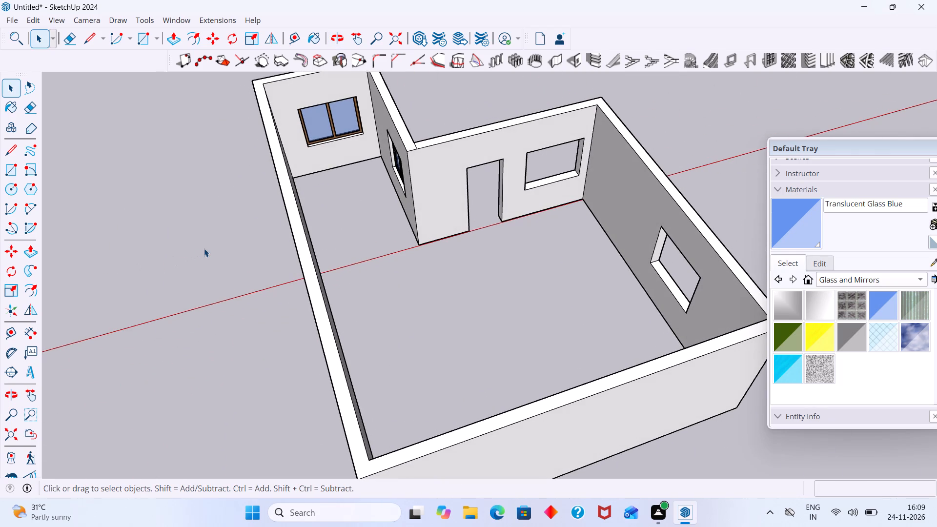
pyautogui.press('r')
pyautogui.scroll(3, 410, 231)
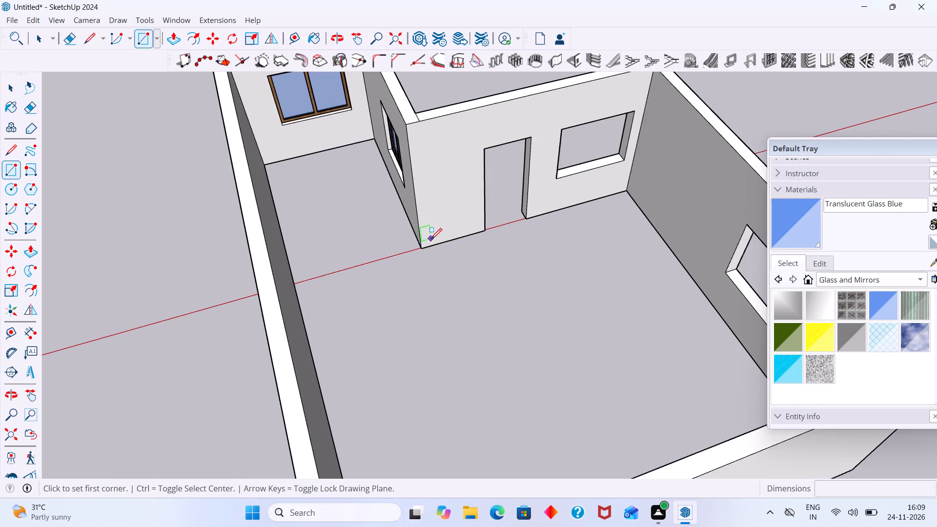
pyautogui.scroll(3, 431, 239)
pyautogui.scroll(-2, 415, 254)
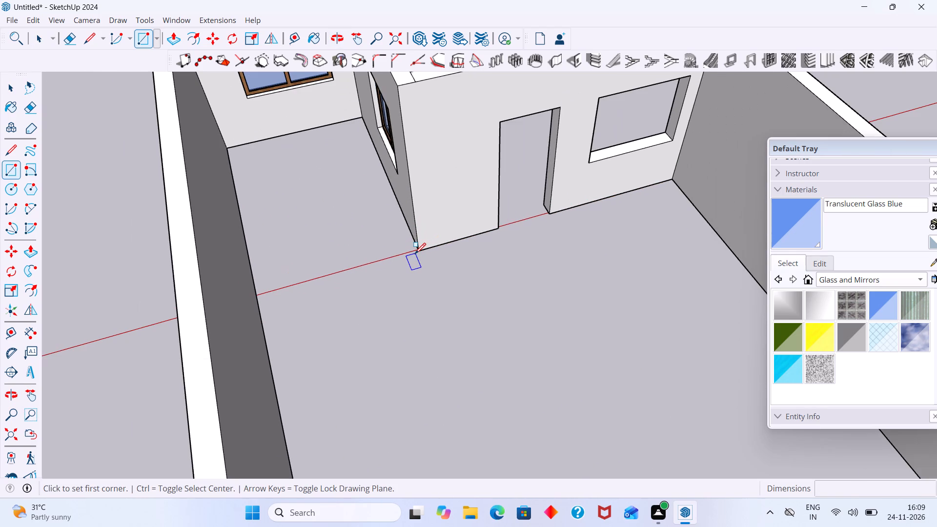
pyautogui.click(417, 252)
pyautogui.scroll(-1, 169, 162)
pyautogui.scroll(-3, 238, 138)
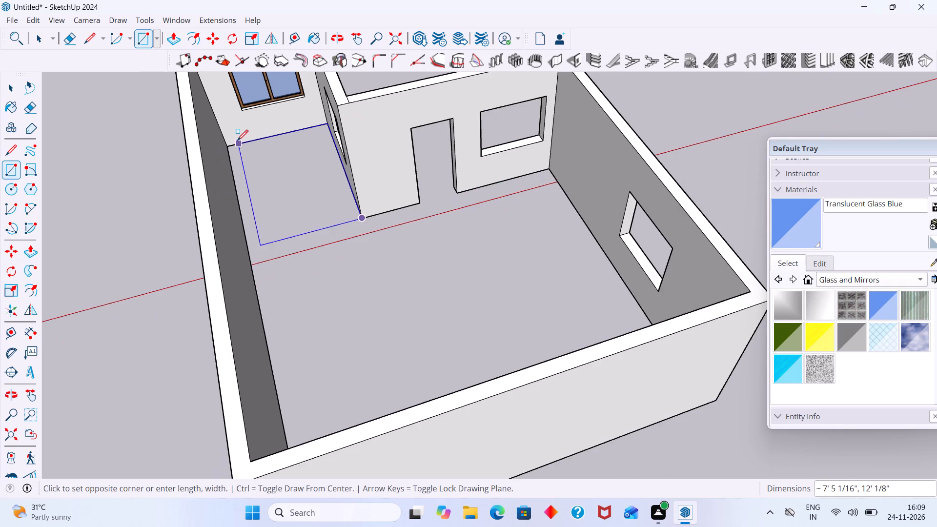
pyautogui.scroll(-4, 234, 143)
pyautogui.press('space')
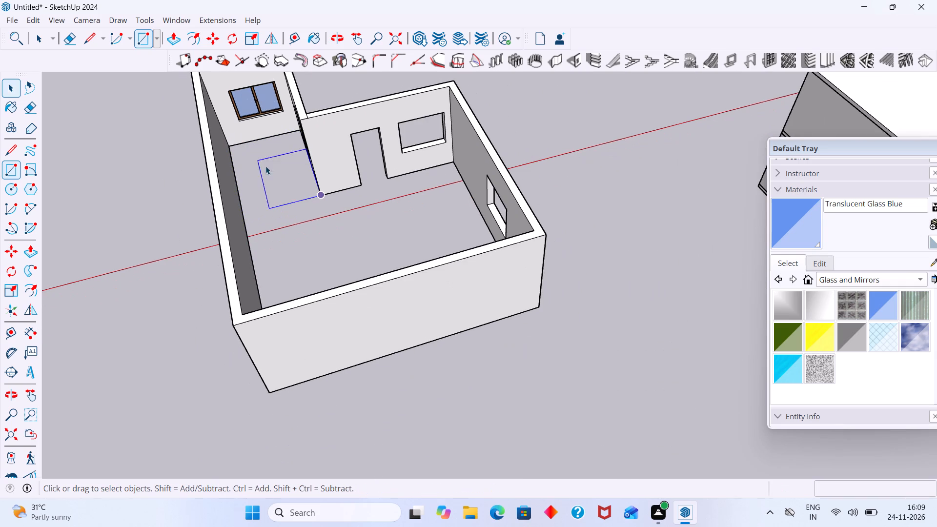
# Draw a floor line from the base of the projecting inner wall corner across to the opposite long wall.
pyautogui.press('l')
pyautogui.scroll(2, 338, 207)
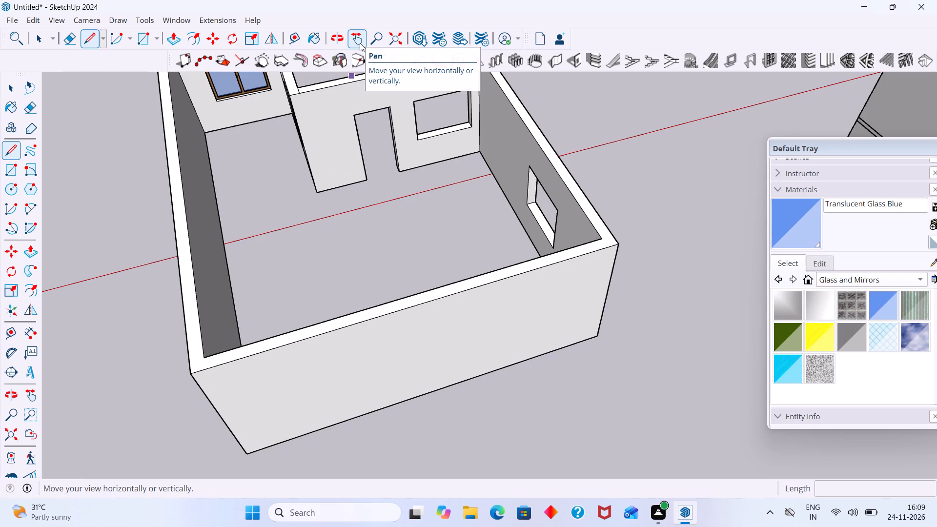
pyautogui.scroll(6, 310, 193)
pyautogui.moveTo(327, 203); pyautogui.dragTo(377, 198, button='middle')
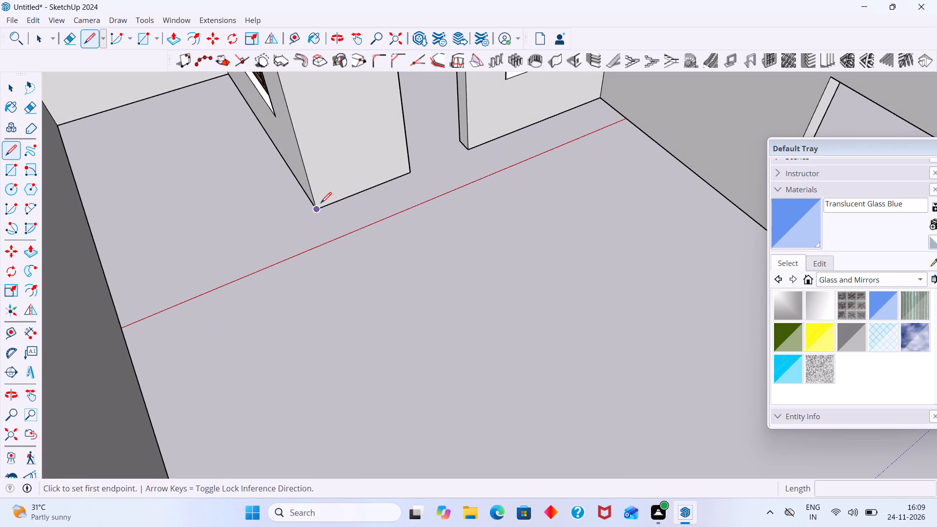
pyautogui.click(320, 209)
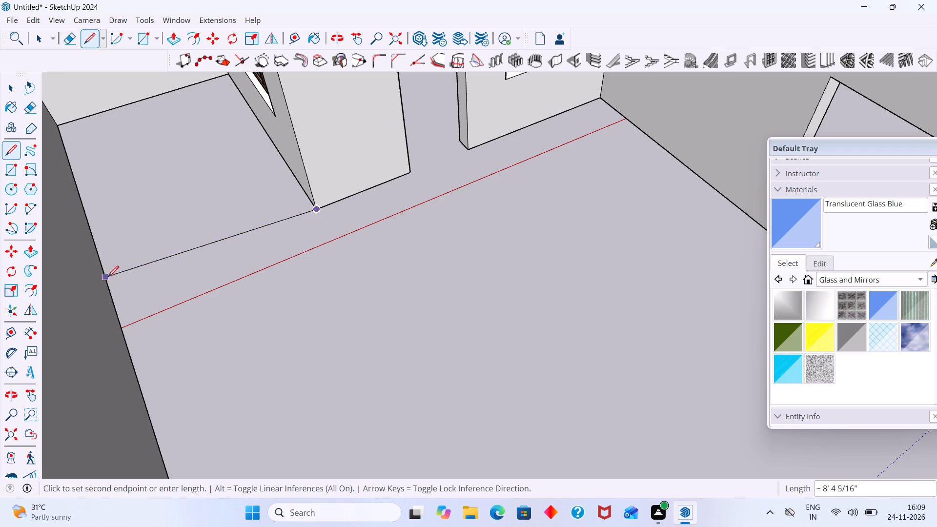
pyautogui.click(111, 292)
pyautogui.press('space')
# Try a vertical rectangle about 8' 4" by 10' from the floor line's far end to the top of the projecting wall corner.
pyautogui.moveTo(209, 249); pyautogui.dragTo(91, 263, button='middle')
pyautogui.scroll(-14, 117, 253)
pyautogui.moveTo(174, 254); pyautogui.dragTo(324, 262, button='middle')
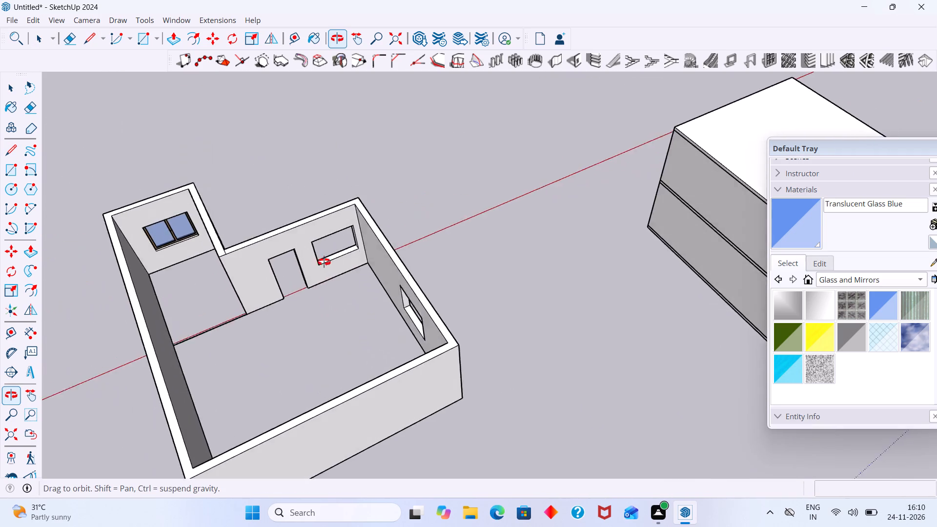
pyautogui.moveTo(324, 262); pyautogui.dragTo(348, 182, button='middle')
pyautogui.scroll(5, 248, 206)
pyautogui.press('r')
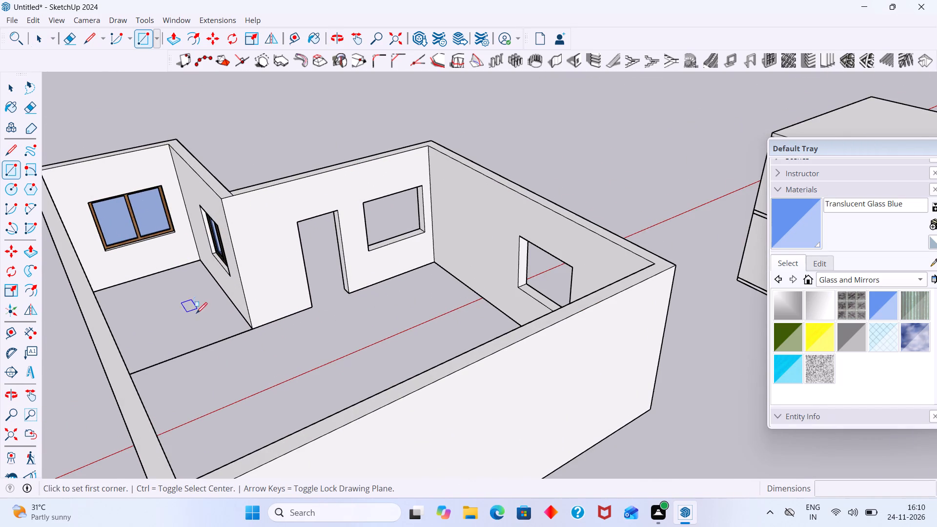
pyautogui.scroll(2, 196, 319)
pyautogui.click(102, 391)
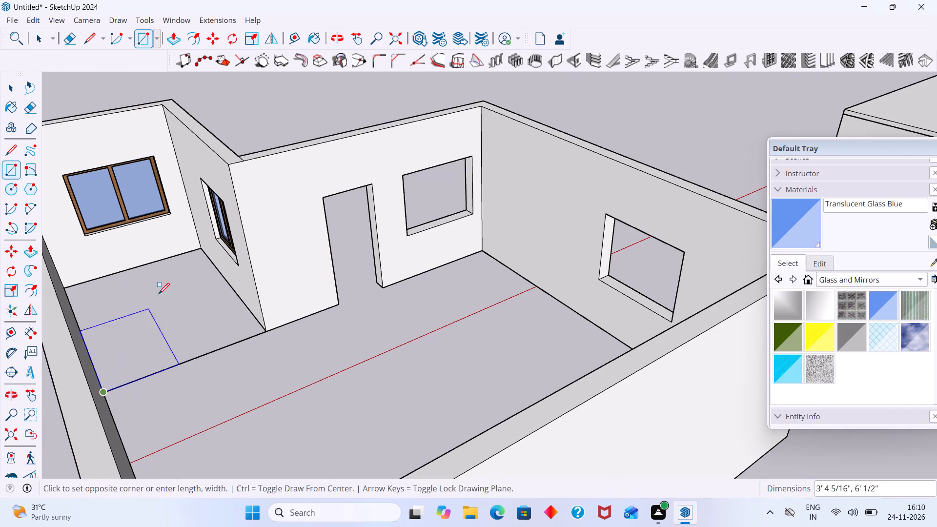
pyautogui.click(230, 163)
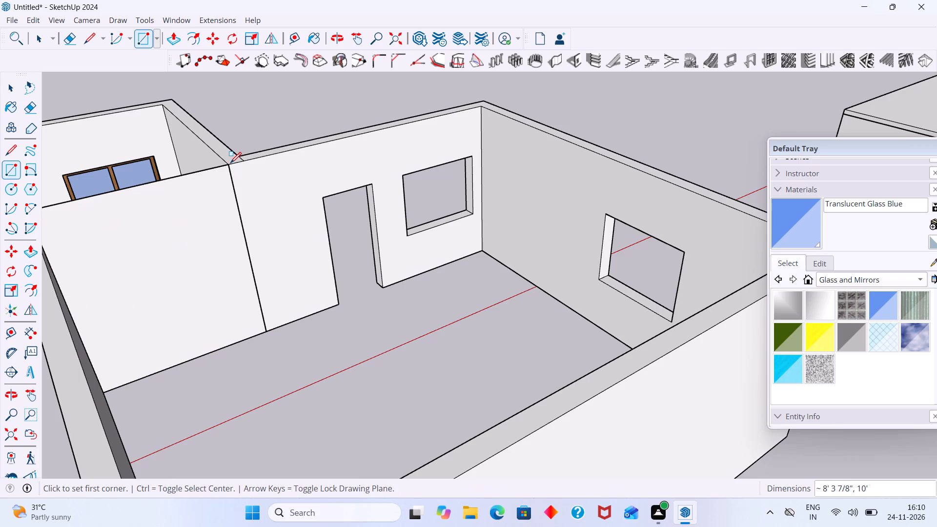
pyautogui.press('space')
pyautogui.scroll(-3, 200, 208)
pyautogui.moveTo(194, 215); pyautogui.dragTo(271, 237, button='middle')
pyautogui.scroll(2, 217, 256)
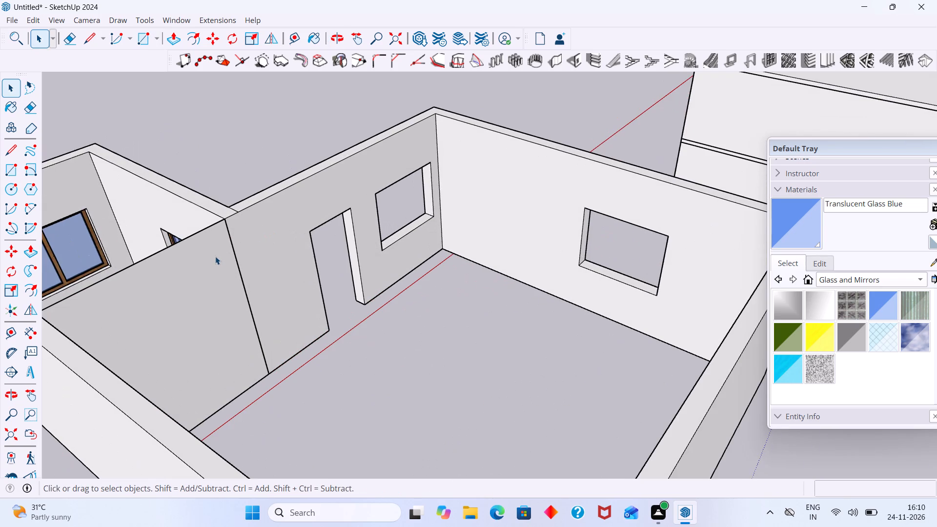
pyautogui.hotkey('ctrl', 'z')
# Inside the wall group, place a guide 9" from the projecting corner's vertical edge on the windowed inner wall face.
pyautogui.scroll(-3, 216, 255)
pyautogui.moveTo(217, 255); pyautogui.dragTo(238, 245, button='middle')
pyautogui.moveTo(265, 242); pyautogui.dragTo(301, 239, button='middle')
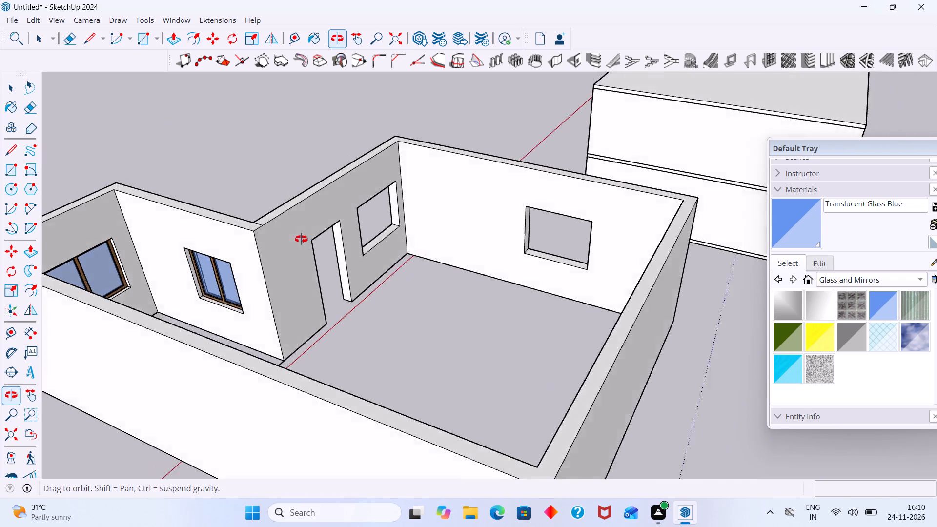
pyautogui.moveTo(301, 239); pyautogui.dragTo(307, 238, button='middle')
pyautogui.scroll(-2, 284, 247)
pyautogui.moveTo(257, 264); pyautogui.dragTo(298, 239, button='middle')
pyautogui.scroll(5, 298, 240)
pyautogui.doubleClick(292, 243)
pyautogui.click(299, 251)
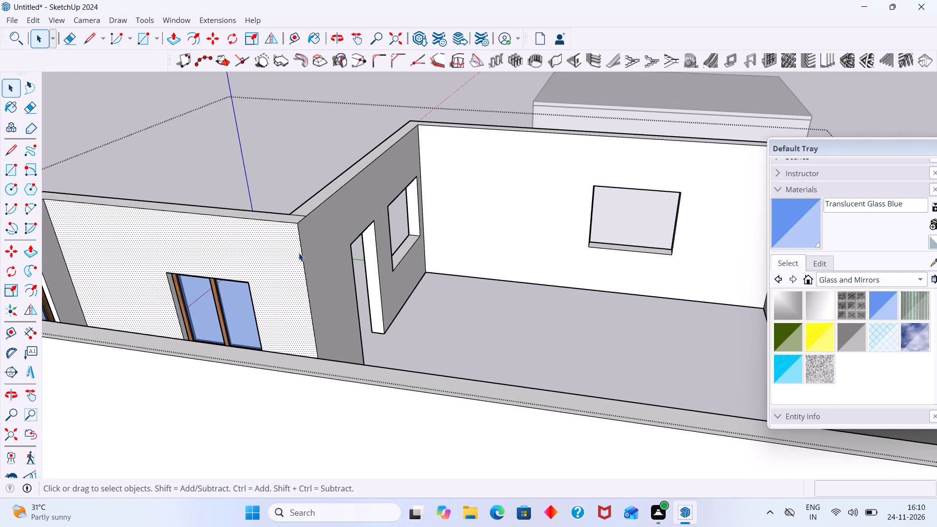
pyautogui.press('t')
pyautogui.click(299, 253)
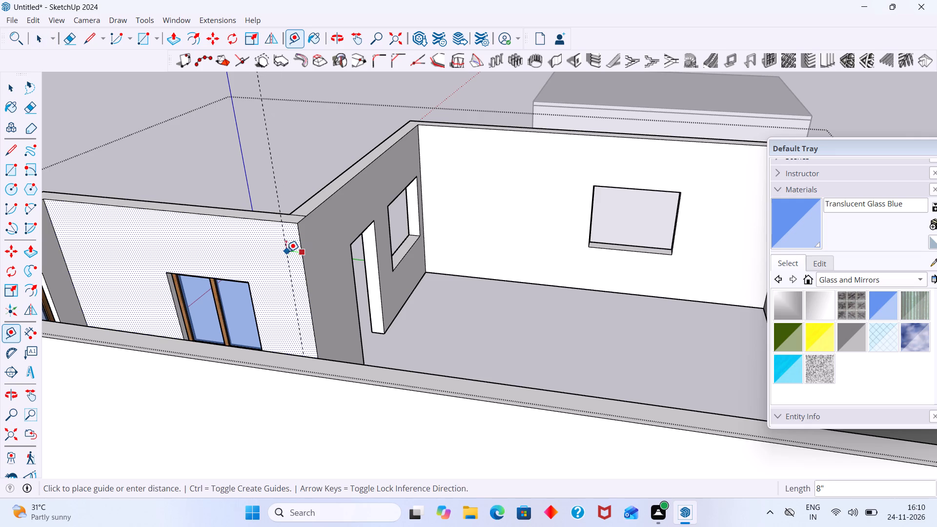
pyautogui.press('9')
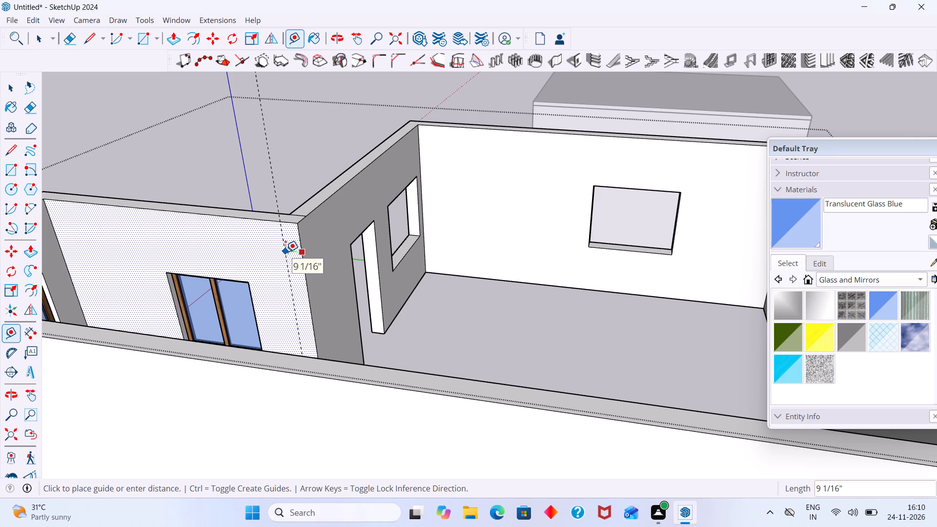
pyautogui.hotkey('shift', '"')
pyautogui.press('Return')
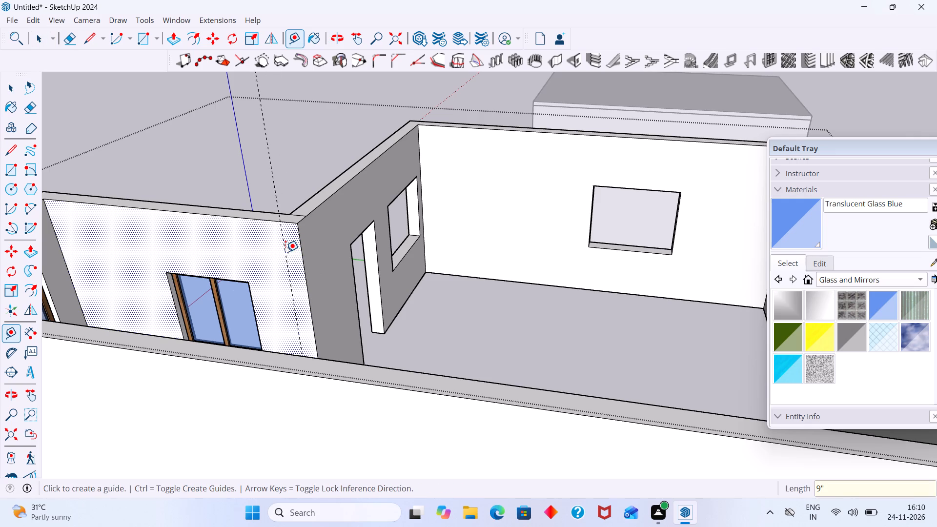
pyautogui.press('space')
# Draw a 10' vertical line along the guide from the wall top to the floor, splitting off a 9" strip.
pyautogui.click(294, 243)
pyautogui.scroll(-5, 293, 242)
pyautogui.moveTo(276, 250); pyautogui.dragTo(292, 341, button='middle')
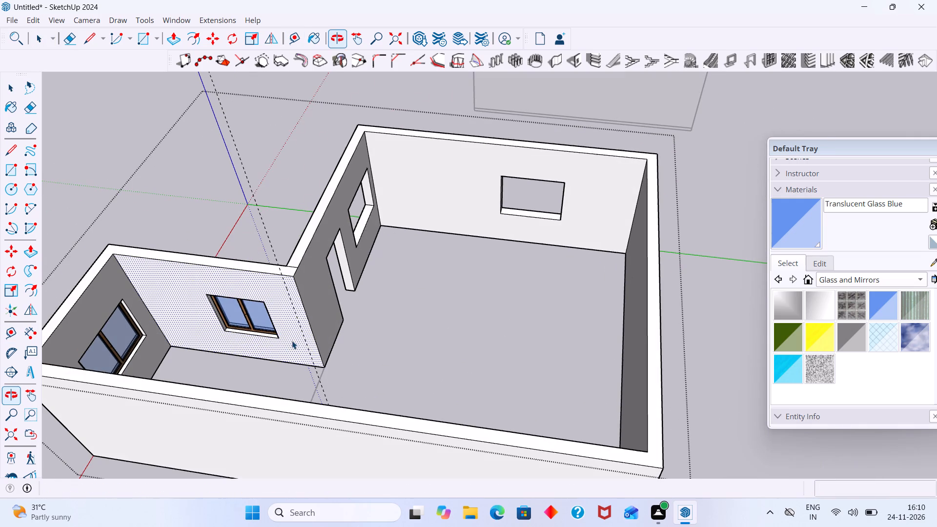
pyautogui.press('l')
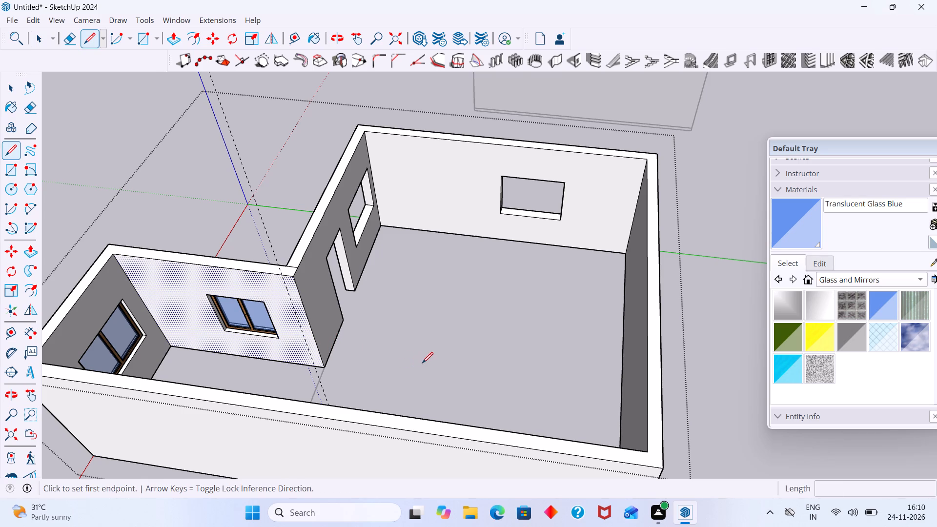
pyautogui.scroll(6, 294, 282)
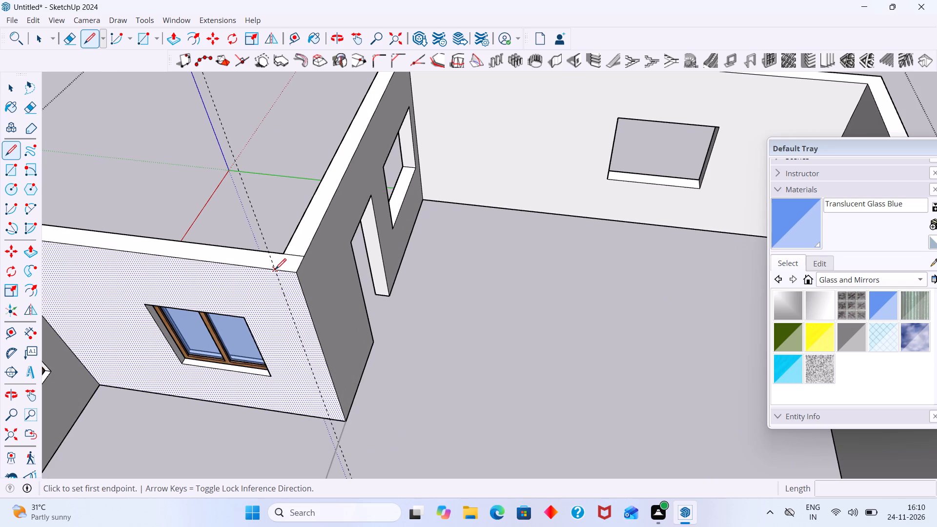
pyautogui.click(275, 269)
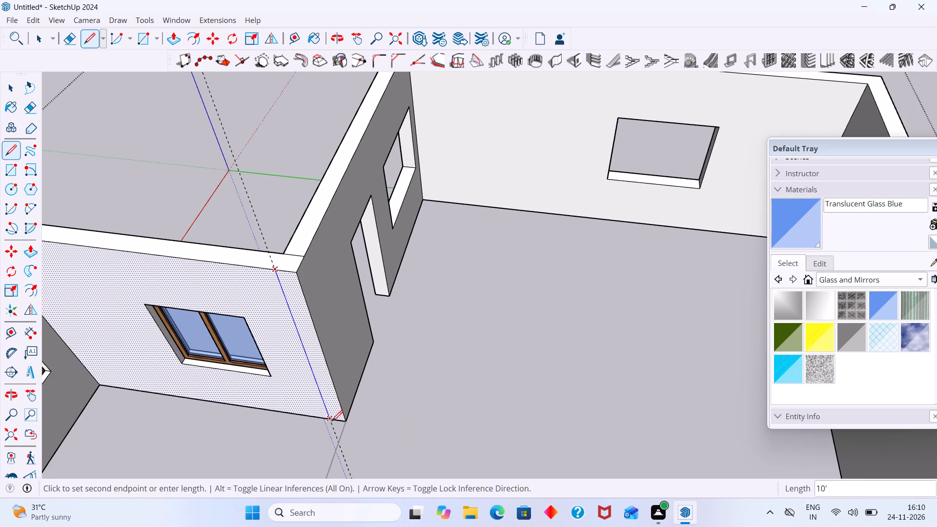
pyautogui.doubleClick(330, 420)
pyautogui.press('space')
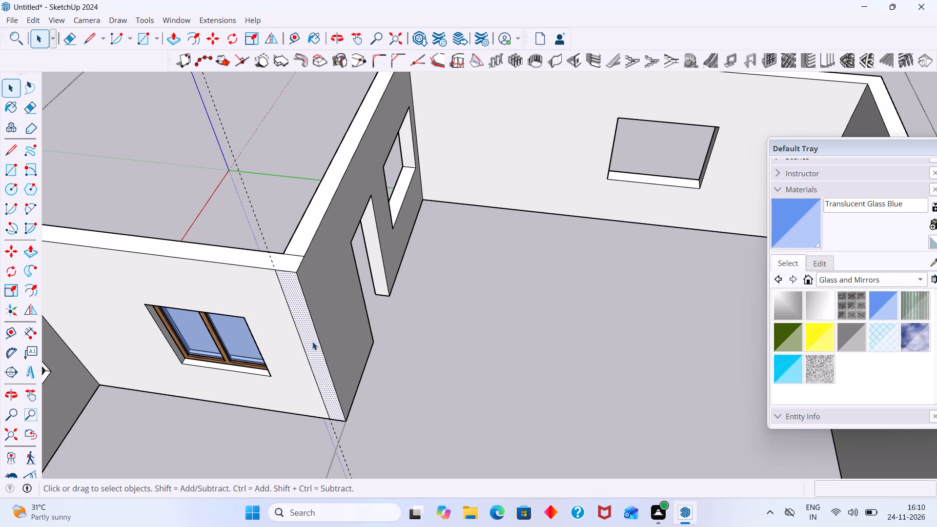
# Push/Pull the 9" strip about 8' 3 7/8" to the opposite long wall to form a partition.
pyautogui.click(312, 342)
pyautogui.press('p')
pyautogui.click(312, 342)
pyautogui.scroll(-3, 272, 373)
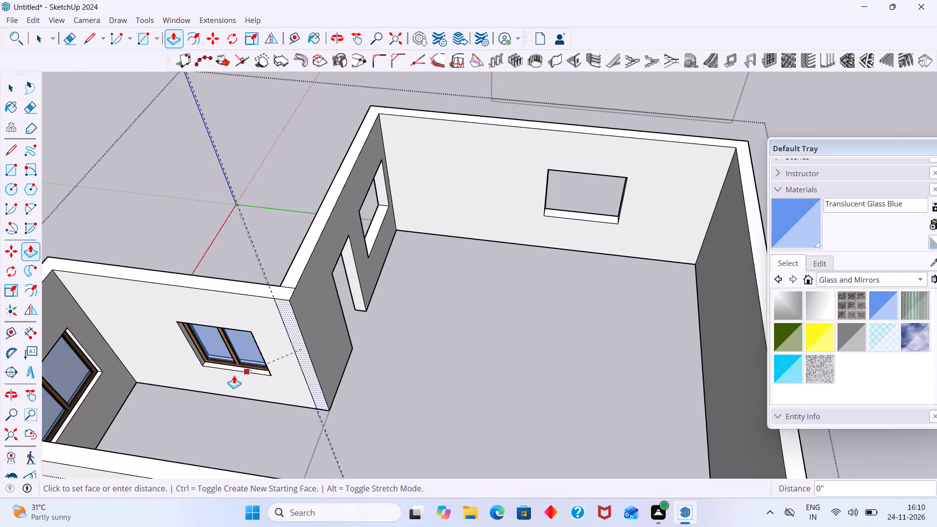
pyautogui.moveTo(215, 376); pyautogui.dragTo(72, 368, button='middle')
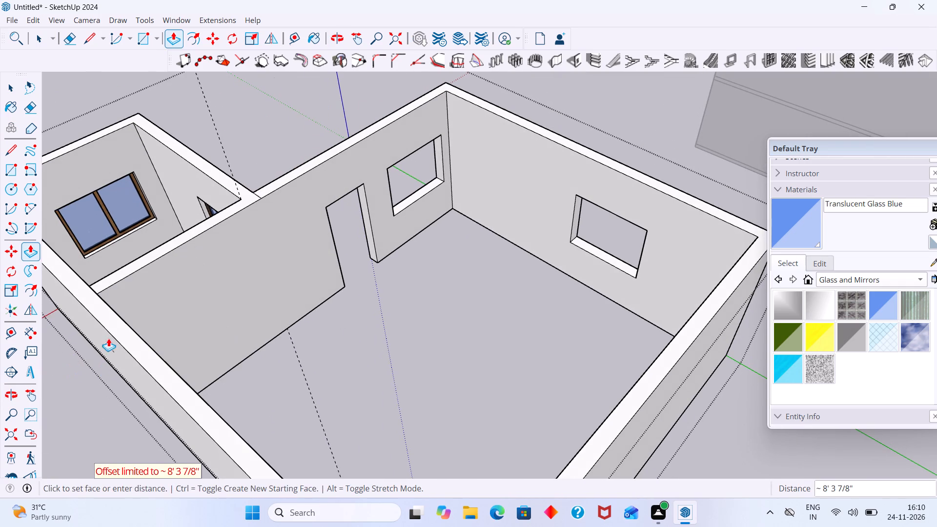
pyautogui.scroll(-10, 99, 292)
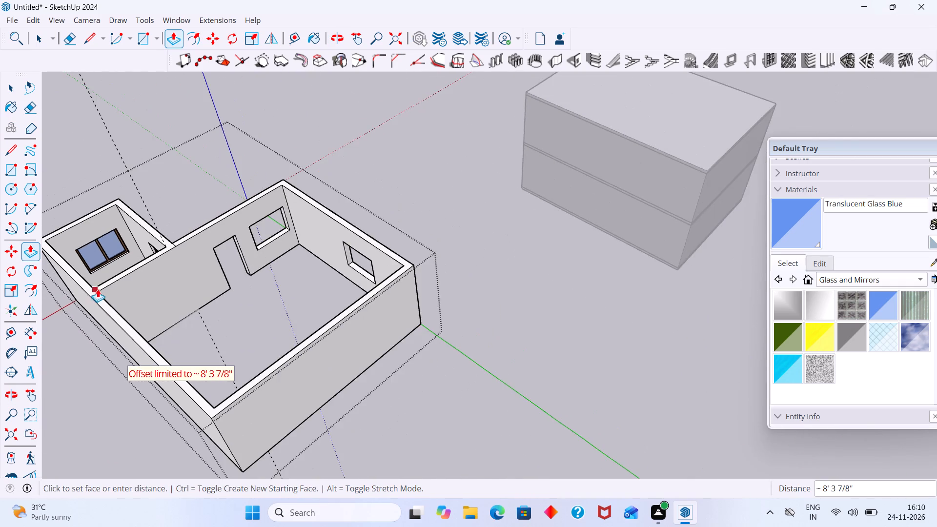
pyautogui.keyDown('shift'); pyautogui.moveTo(101, 289); pyautogui.dragTo(207, 344, button='middle'); pyautogui.keyUp('shift')
pyautogui.scroll(9, 146, 290)
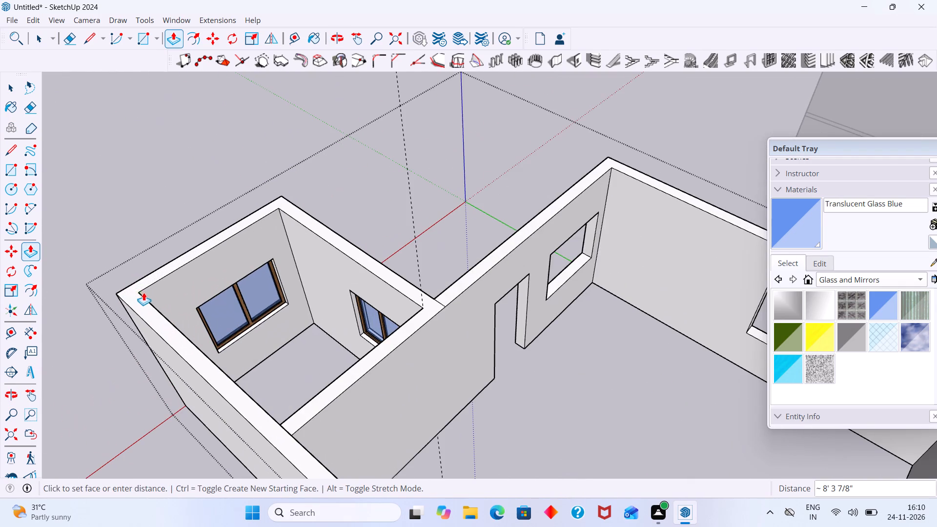
pyautogui.click(143, 291)
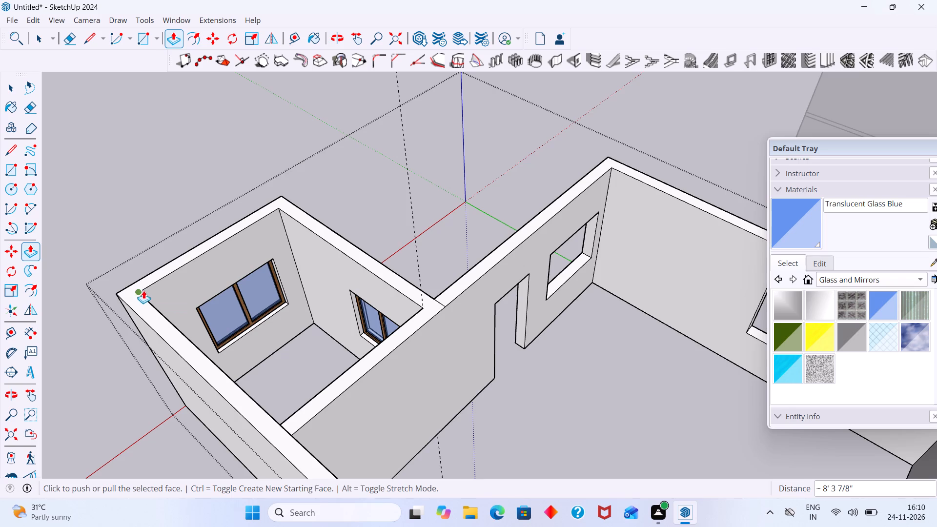
pyautogui.press('space')
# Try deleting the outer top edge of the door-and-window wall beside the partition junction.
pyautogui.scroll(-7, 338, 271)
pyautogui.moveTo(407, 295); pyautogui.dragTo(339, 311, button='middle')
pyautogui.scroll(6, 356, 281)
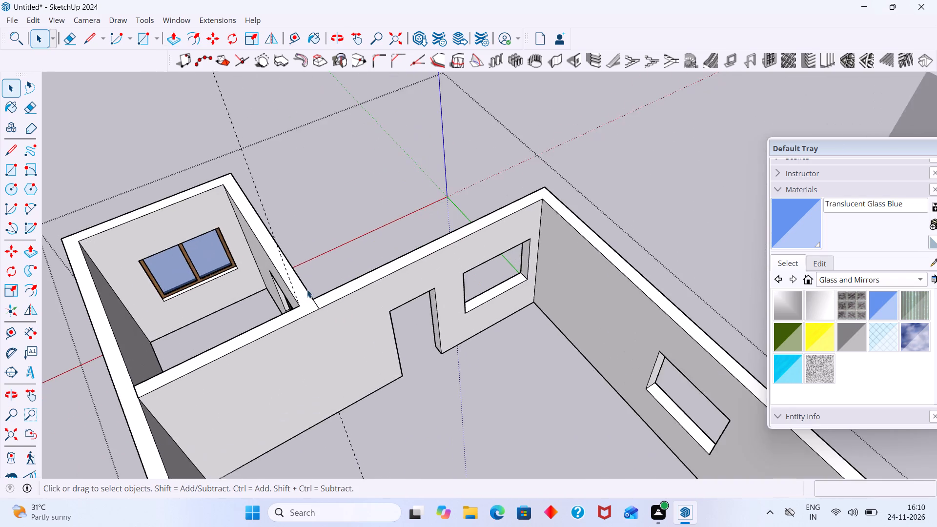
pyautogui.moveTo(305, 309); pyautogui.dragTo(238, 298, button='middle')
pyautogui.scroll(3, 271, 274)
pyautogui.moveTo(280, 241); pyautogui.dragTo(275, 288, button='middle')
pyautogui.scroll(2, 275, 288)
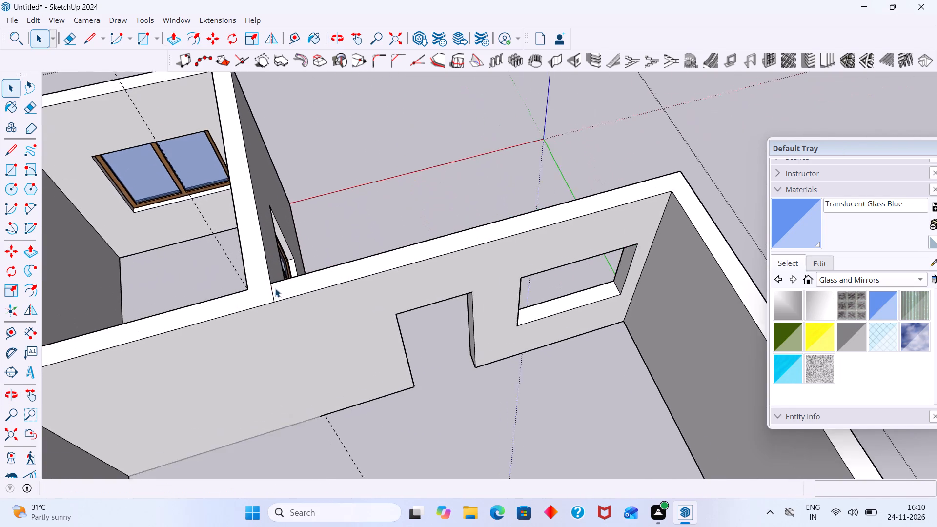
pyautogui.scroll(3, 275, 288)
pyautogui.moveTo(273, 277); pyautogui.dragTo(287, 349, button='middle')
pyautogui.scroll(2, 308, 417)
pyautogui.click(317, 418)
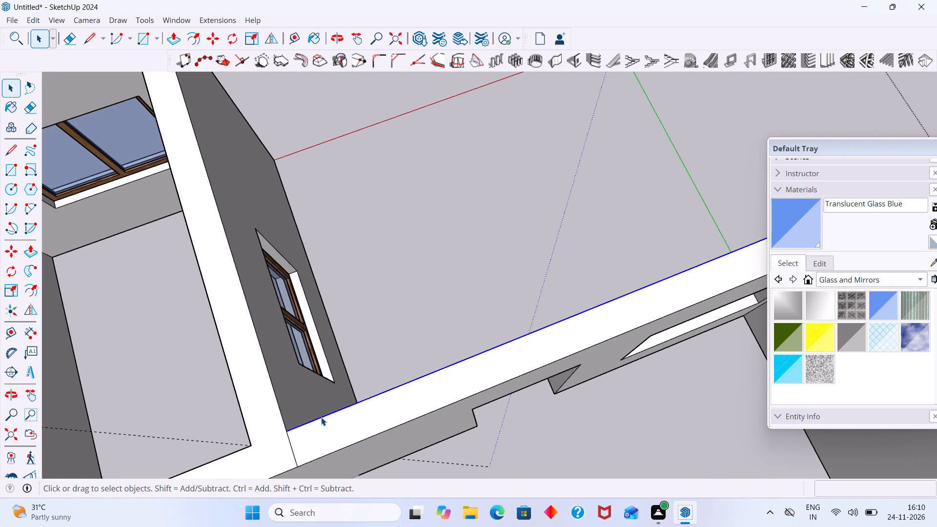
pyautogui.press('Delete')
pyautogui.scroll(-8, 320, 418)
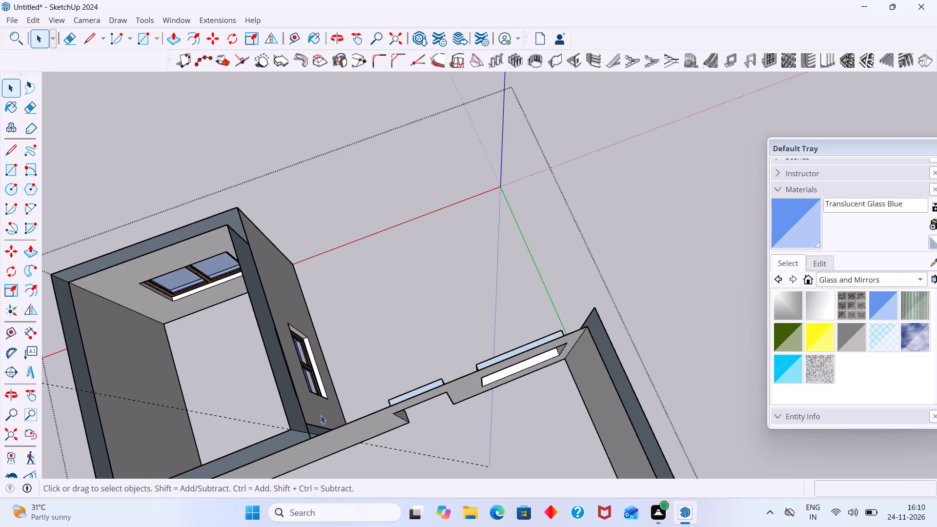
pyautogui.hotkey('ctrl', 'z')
# Draw a 10' vertical line down the door-and-window wall face from the end of the wall-top dividing line to the floor.
pyautogui.scroll(-2, 320, 419)
pyautogui.moveTo(326, 428); pyautogui.dragTo(272, 322, button='middle')
pyautogui.scroll(1, 276, 349)
pyautogui.moveTo(277, 354); pyautogui.dragTo(195, 308, button='middle')
pyautogui.scroll(1, 247, 261)
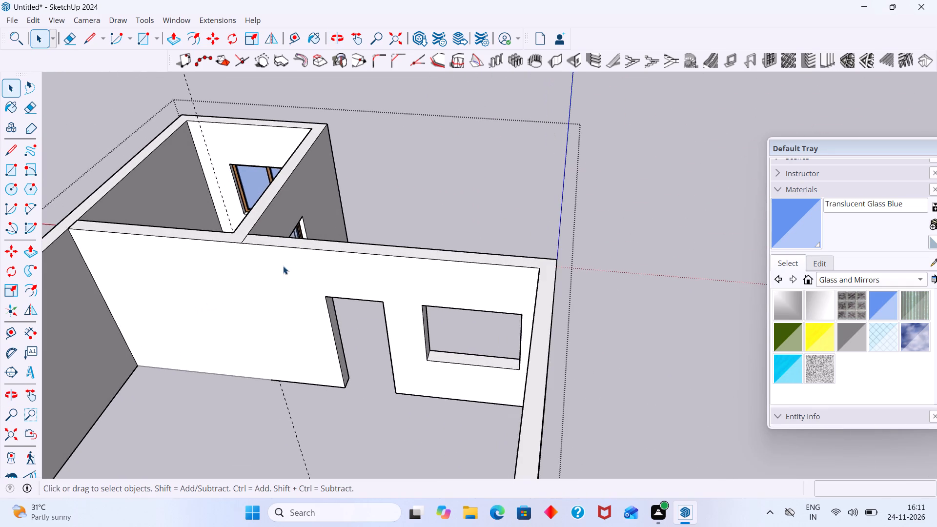
pyautogui.scroll(1, 283, 266)
pyautogui.doubleClick(247, 266)
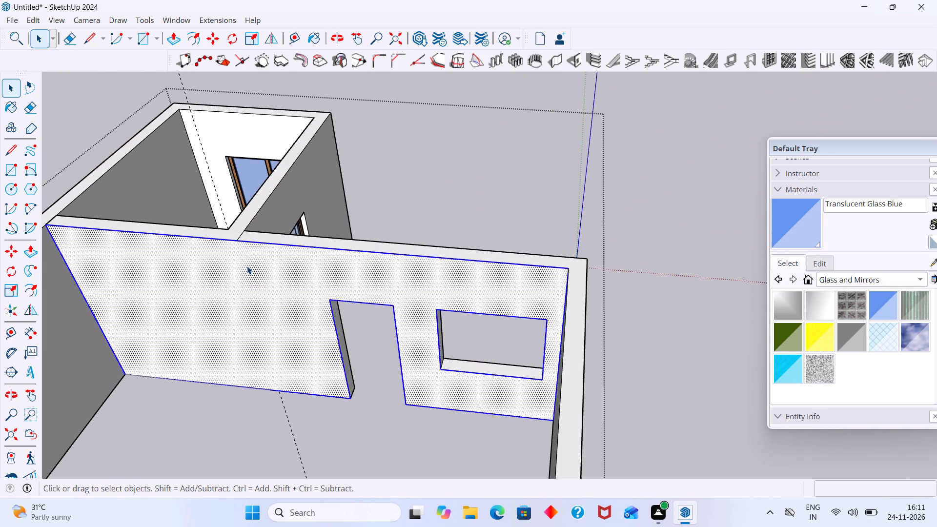
pyautogui.click(246, 269)
pyautogui.press('l')
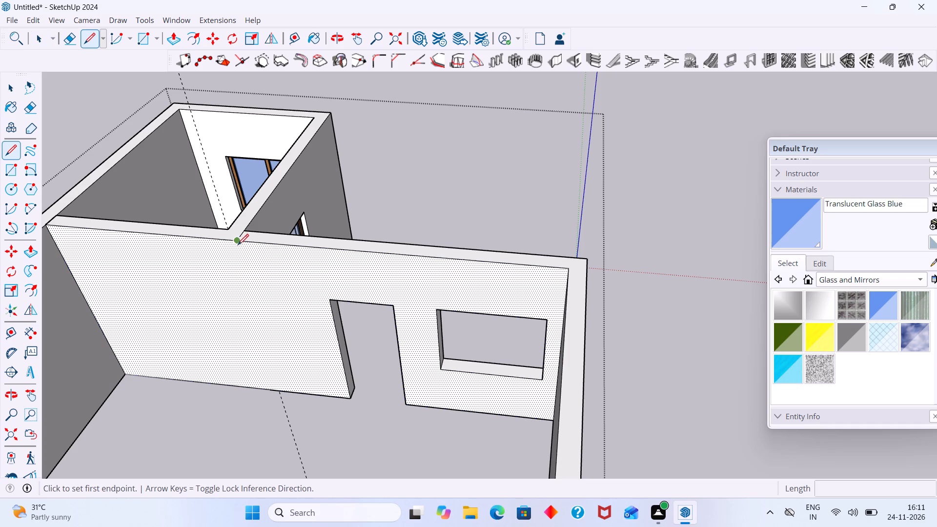
pyautogui.click(237, 242)
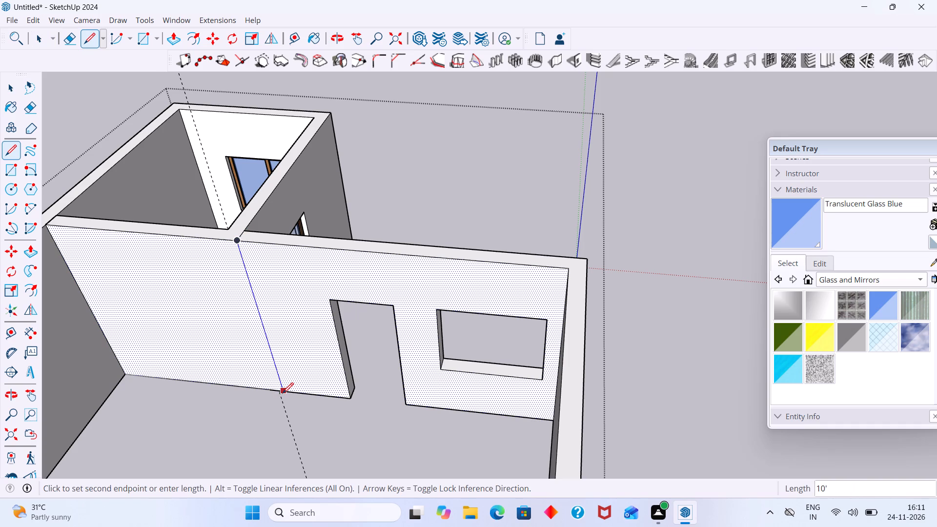
pyautogui.click(283, 393)
pyautogui.press('space')
# Push/Pull the wall section containing the door and window openings back 9" to remove it, leaving that side open.
pyautogui.click(317, 360)
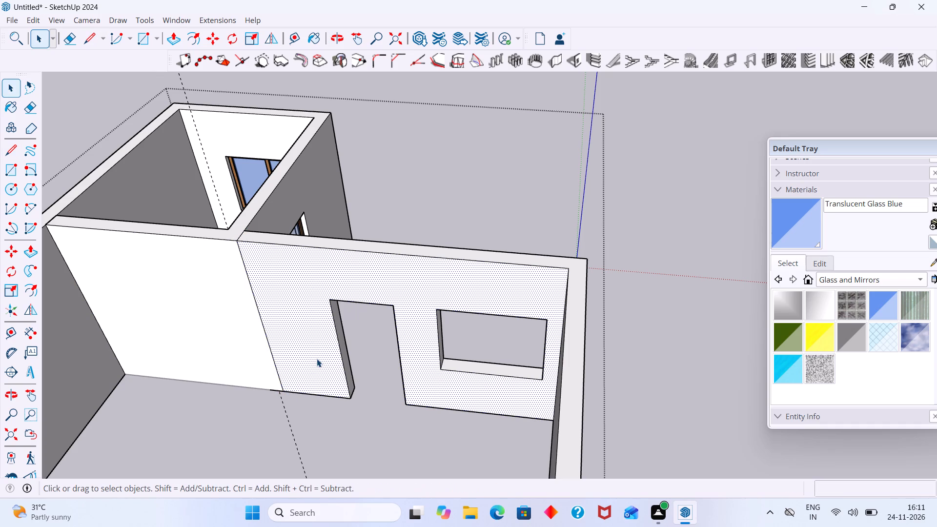
pyautogui.press('p')
pyautogui.click(317, 359)
pyautogui.click(311, 309)
pyautogui.scroll(-5, 319, 288)
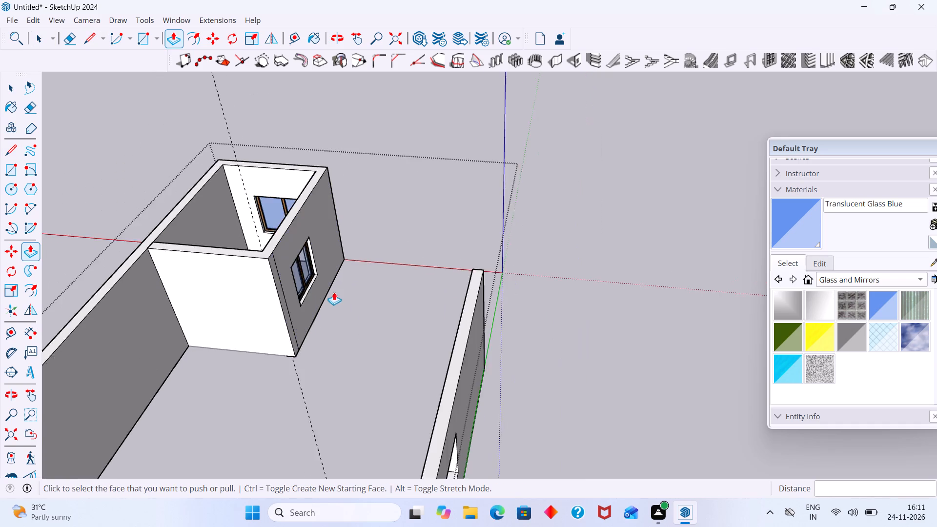
pyautogui.scroll(-2, 334, 292)
pyautogui.moveTo(348, 309); pyautogui.dragTo(435, 311, button='middle')
pyautogui.scroll(1, 388, 319)
pyautogui.moveTo(370, 310); pyautogui.dragTo(264, 310, button='middle')
pyautogui.scroll(1, 264, 310)
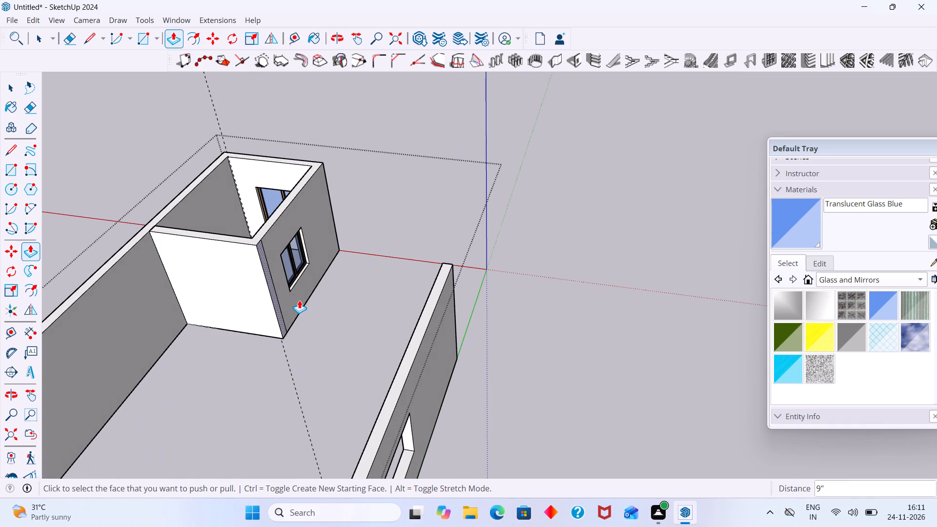
pyautogui.press('space')
# Delete the leftover vertical edge near the small room's outer corner and exit the wall group.
pyautogui.moveTo(297, 300); pyautogui.dragTo(260, 295, button='middle')
pyautogui.scroll(7, 273, 248)
pyautogui.click(255, 216)
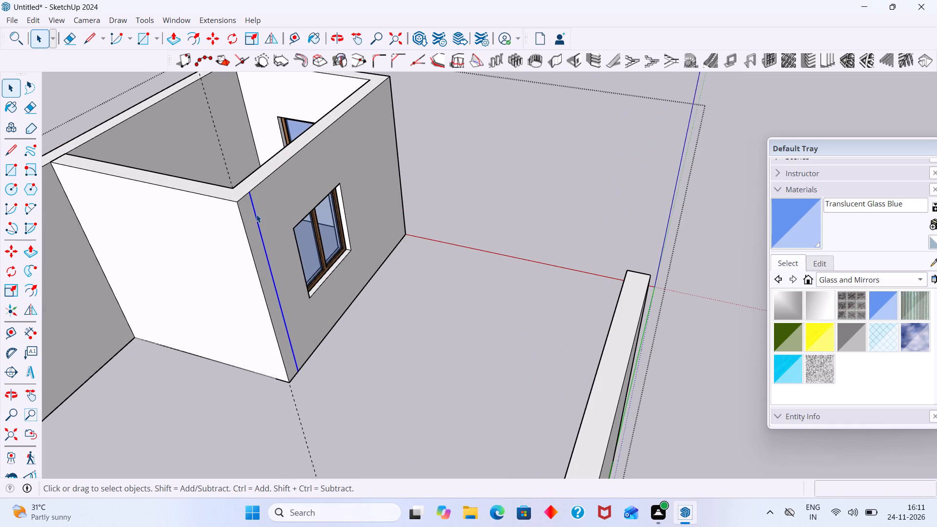
pyautogui.press('Delete')
pyautogui.scroll(-12, 254, 215)
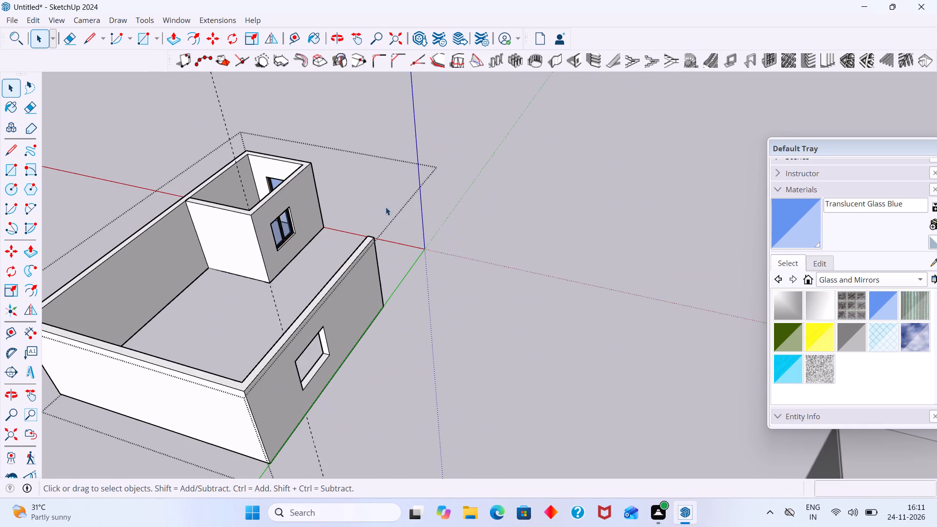
pyautogui.click(424, 178)
pyautogui.moveTo(607, 197); pyautogui.dragTo(601, 197)
pyautogui.moveTo(378, 243); pyautogui.dragTo(470, 241, button='middle')
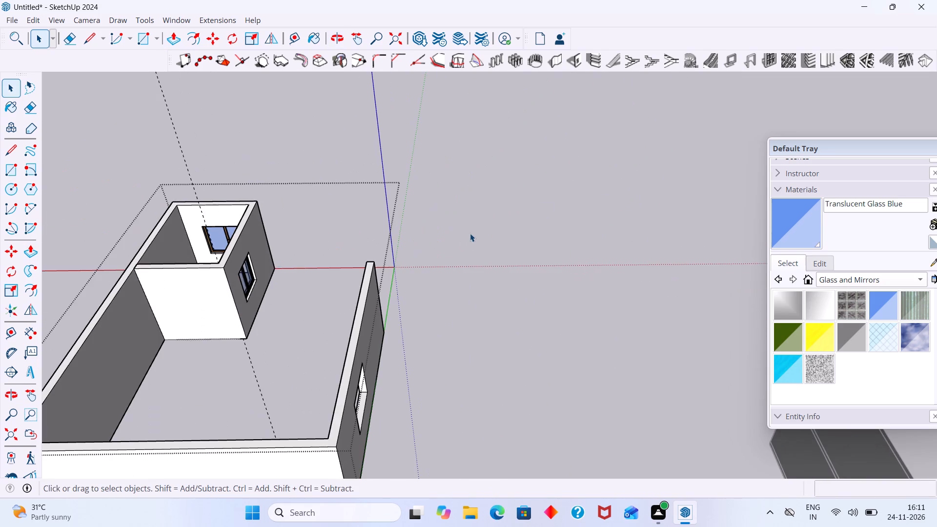
pyautogui.press('Escape')
pyautogui.scroll(-7, 380, 277)
pyautogui.moveTo(296, 302); pyautogui.dragTo(249, 321, button='middle')
pyautogui.scroll(9, 282, 261)
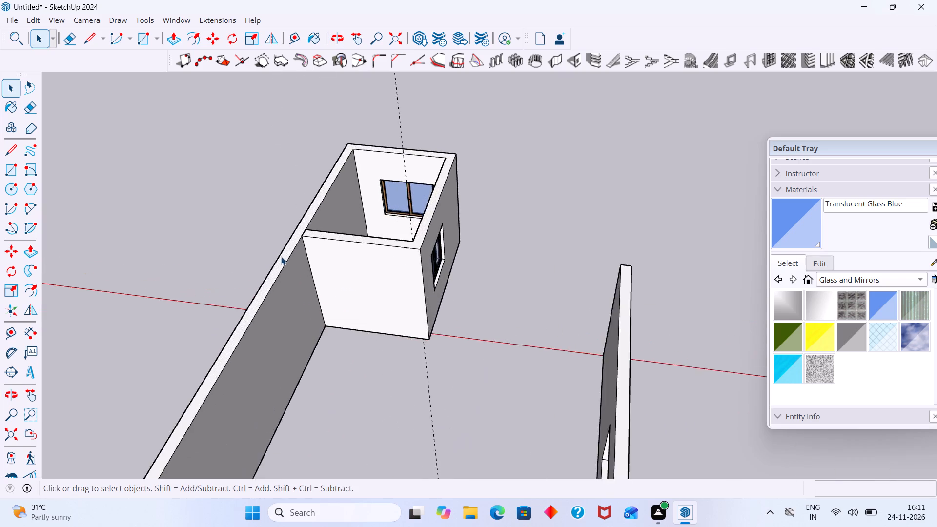
# Inside the wall group, draw a 9" line across the long wall's top from the partition's outer corner to the outer edge.
pyautogui.scroll(6, 281, 257)
pyautogui.moveTo(281, 256); pyautogui.dragTo(316, 256, button='middle')
pyautogui.scroll(5, 300, 249)
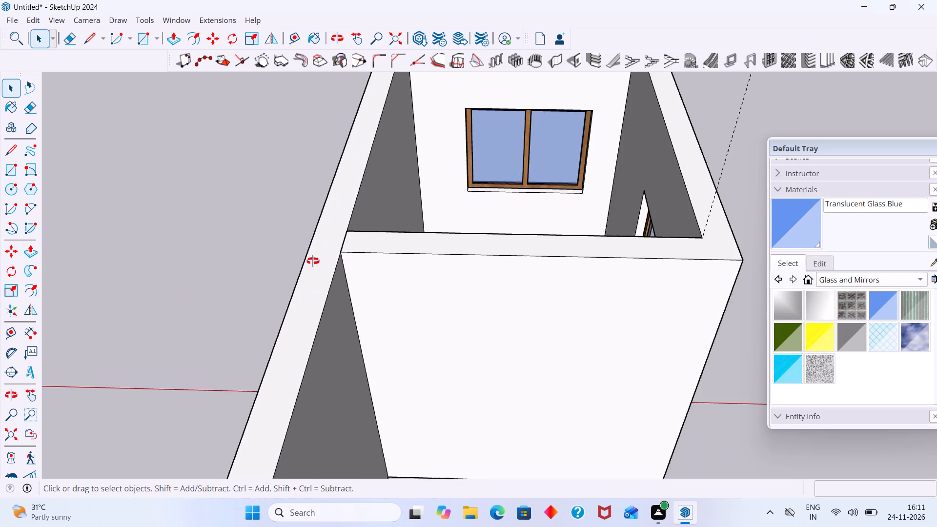
pyautogui.moveTo(310, 254); pyautogui.dragTo(319, 294, button='middle')
pyautogui.scroll(4, 329, 271)
pyautogui.click(346, 227)
pyautogui.scroll(2, 346, 226)
pyautogui.moveTo(345, 227); pyautogui.dragTo(401, 225, button='middle')
pyautogui.scroll(1, 336, 261)
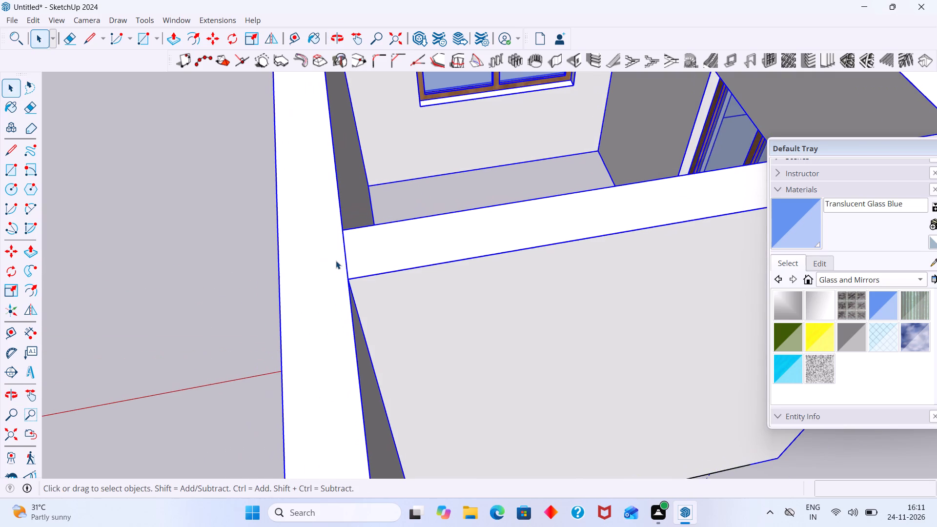
pyautogui.doubleClick(336, 261)
pyautogui.click(337, 265)
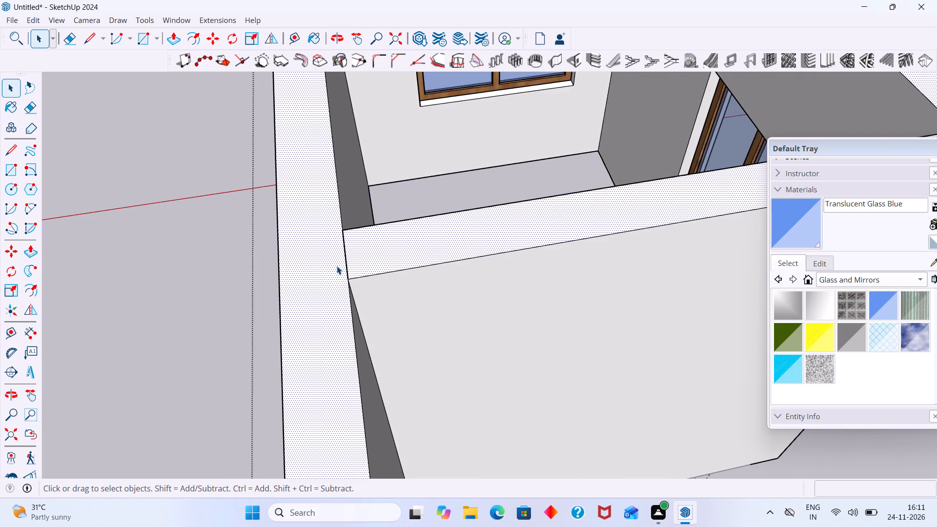
pyautogui.press('l')
pyautogui.click(351, 278)
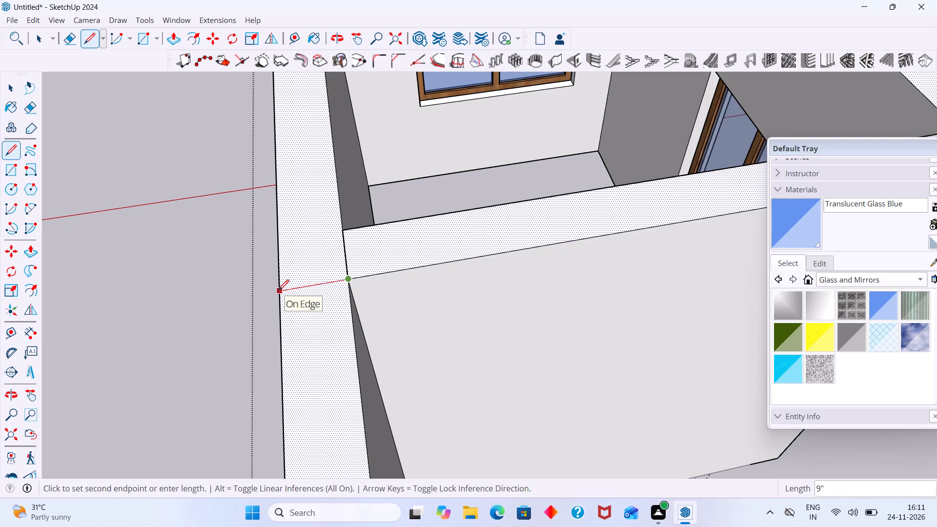
pyautogui.click(278, 290)
pyautogui.press('space')
# Push/Pull the long wall section beyond the small room back 9", through its full thickness.
pyautogui.scroll(-3, 367, 311)
pyautogui.moveTo(348, 305); pyautogui.dragTo(123, 241, button='middle')
pyautogui.scroll(-3, 149, 215)
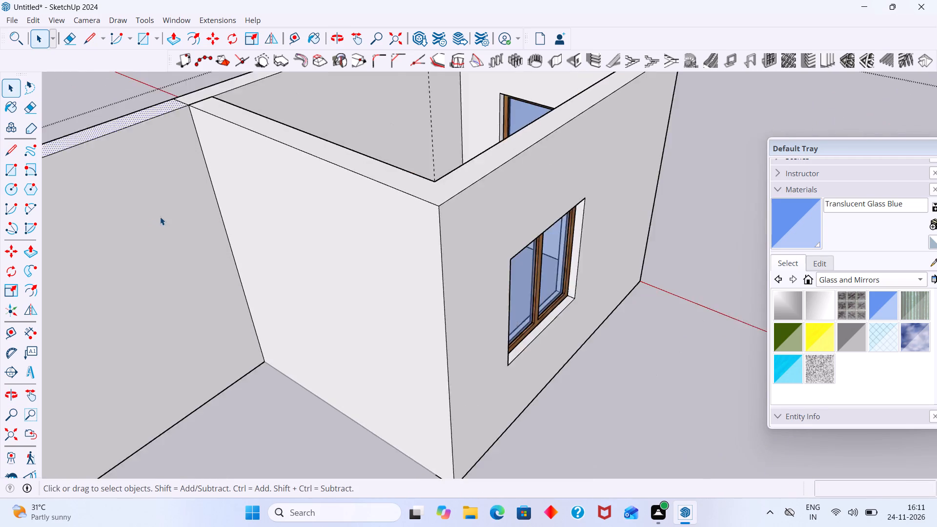
pyautogui.scroll(-4, 160, 217)
pyautogui.click(156, 194)
pyautogui.press('p')
pyautogui.click(156, 194)
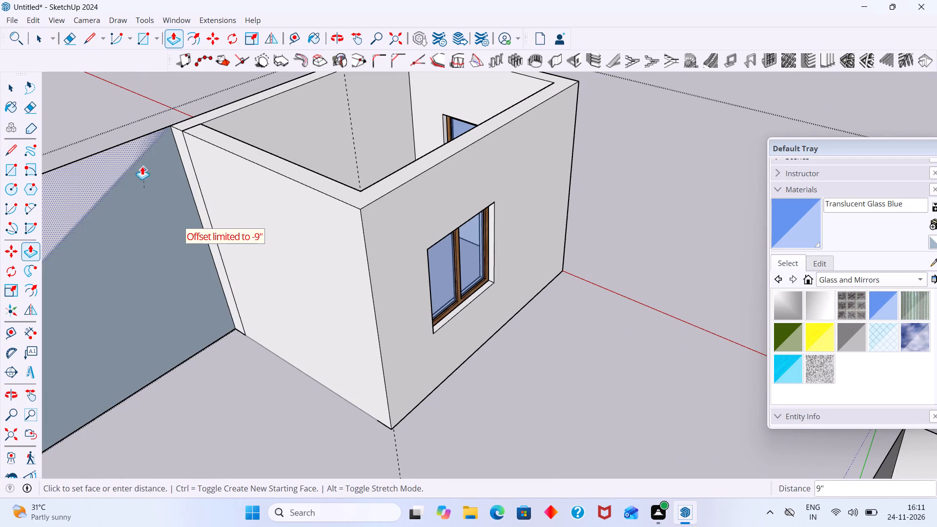
pyautogui.moveTo(142, 155); pyautogui.dragTo(232, 211, button='middle')
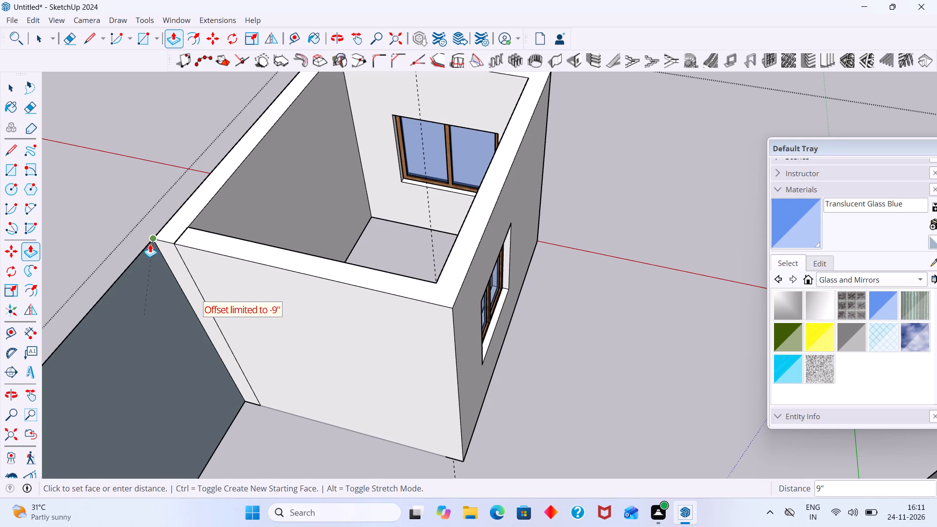
pyautogui.click(149, 244)
pyautogui.scroll(-3, 171, 243)
pyautogui.press('space')
# Delete the leftover face of the long wall and erase its remaining top and bottom edges.
pyautogui.click(143, 290)
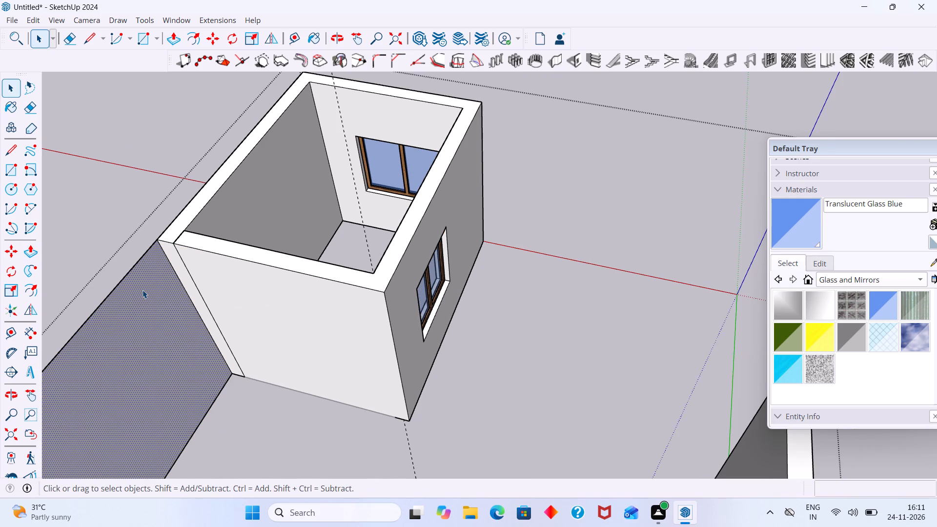
pyautogui.press('Delete')
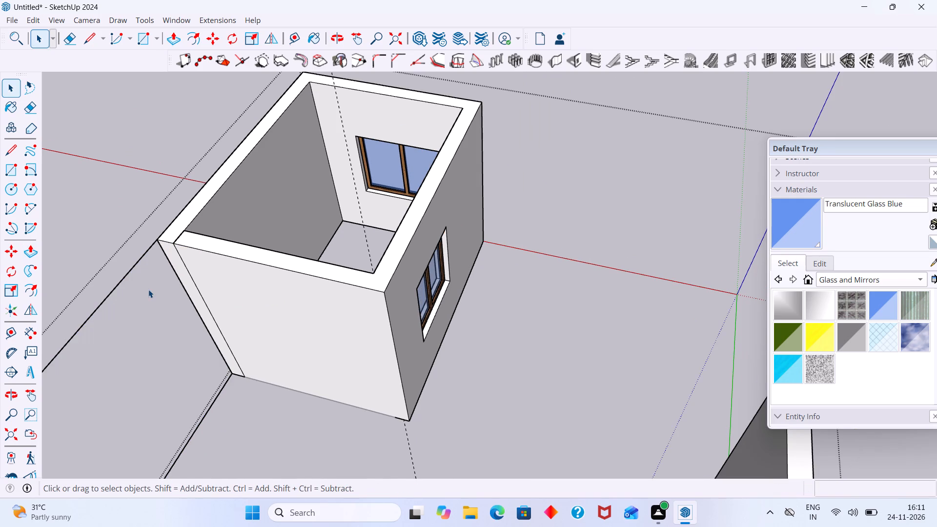
pyautogui.scroll(-3, 148, 289)
pyautogui.moveTo(132, 268); pyautogui.dragTo(136, 182, button='middle')
pyautogui.scroll(4, 138, 195)
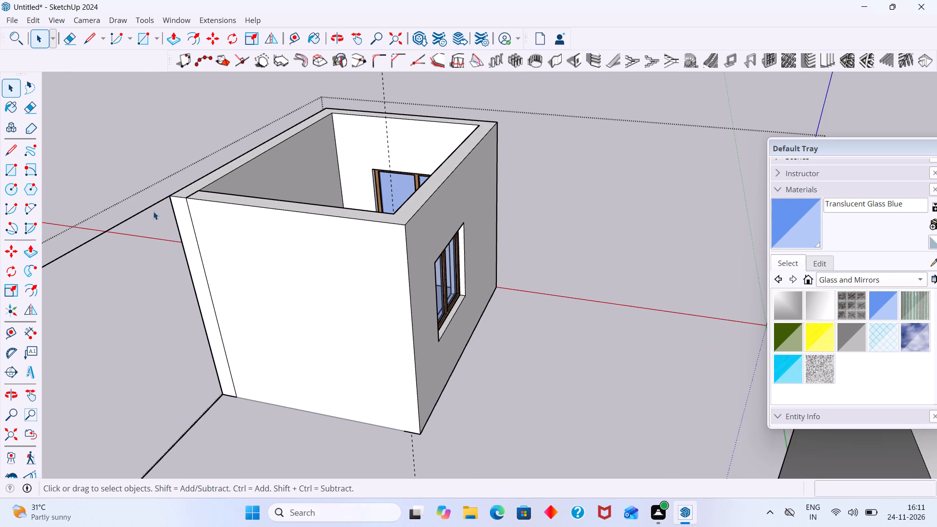
pyautogui.press('e')
pyautogui.click(138, 215)
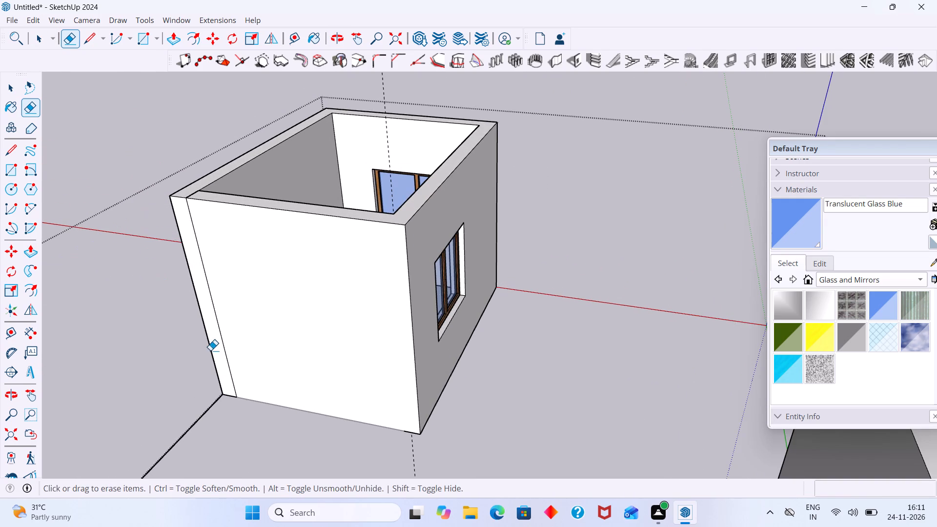
pyautogui.click(206, 413)
# Erase the leftover vertical seam on the small room's partition face and the seam across its wall top, and exit the group.
pyautogui.scroll(-8, 200, 406)
pyautogui.moveTo(188, 389); pyautogui.dragTo(269, 369, button='middle')
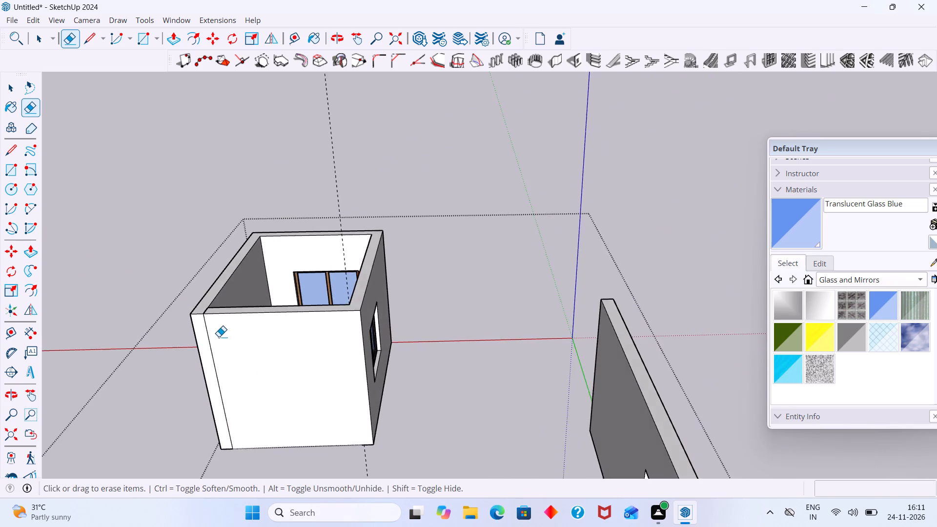
pyautogui.scroll(7, 217, 332)
pyautogui.moveTo(205, 322); pyautogui.dragTo(197, 326)
pyautogui.moveTo(207, 310); pyautogui.dragTo(216, 359, button='middle')
pyautogui.scroll(4, 214, 361)
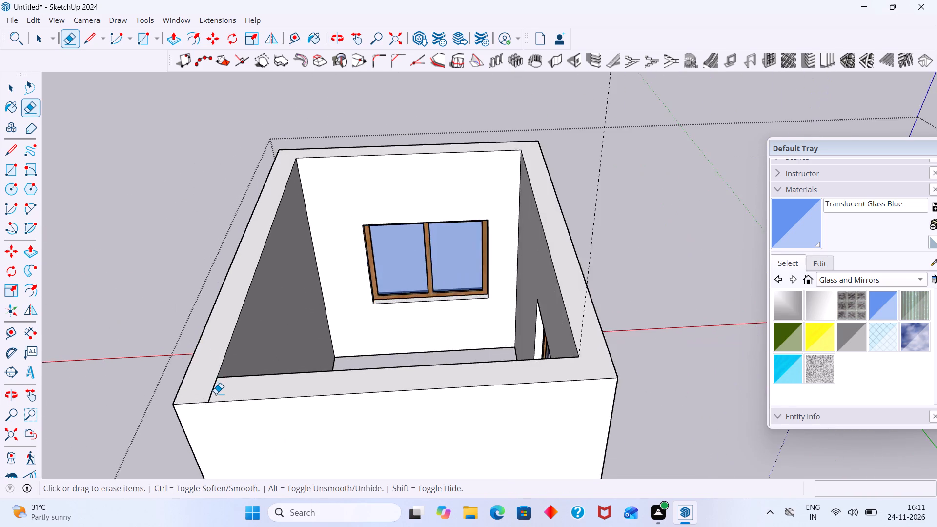
pyautogui.scroll(4, 216, 394)
pyautogui.moveTo(216, 392); pyautogui.dragTo(208, 385)
pyautogui.scroll(-16, 214, 383)
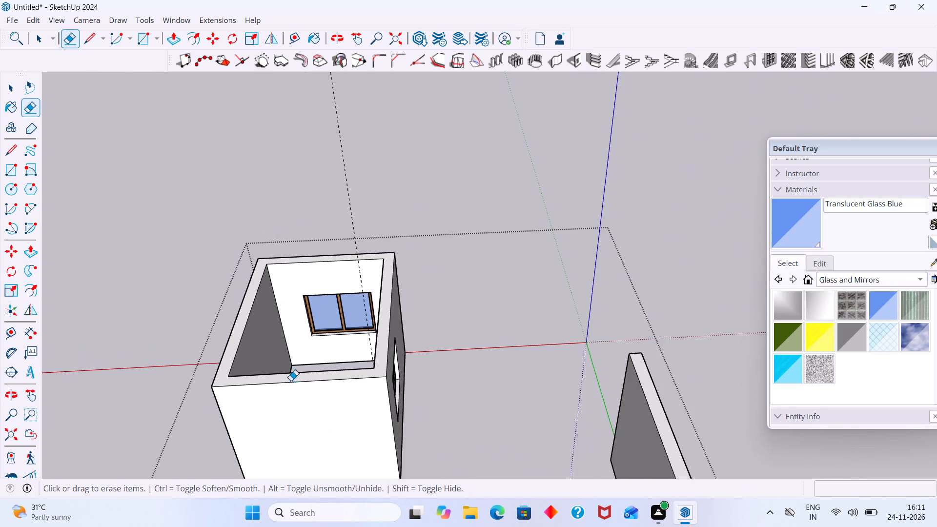
pyautogui.moveTo(341, 381); pyautogui.dragTo(424, 371, button='middle')
pyautogui.scroll(-16, 424, 369)
pyautogui.moveTo(447, 371); pyautogui.dragTo(627, 348, button='middle')
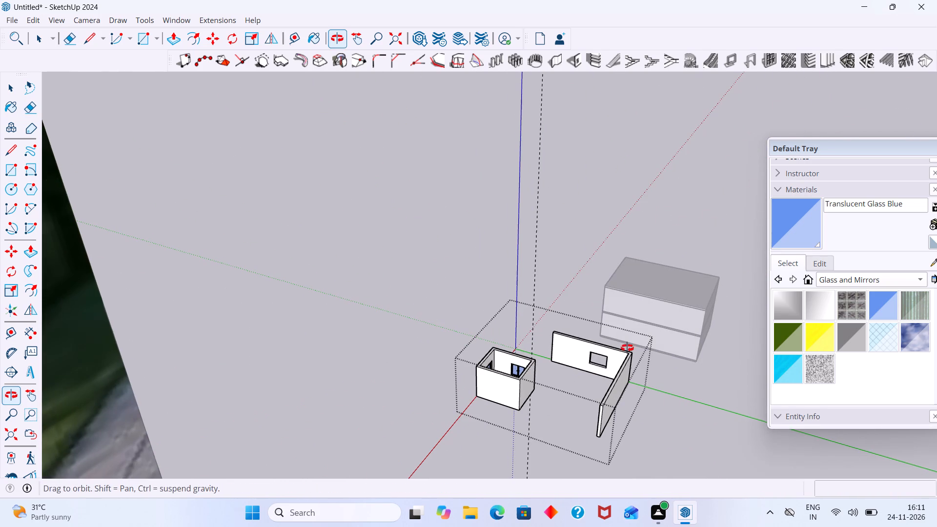
pyautogui.moveTo(627, 348); pyautogui.dragTo(625, 348, button='middle')
pyautogui.press('space')
pyautogui.scroll(-6, 591, 377)
pyautogui.click(579, 305)
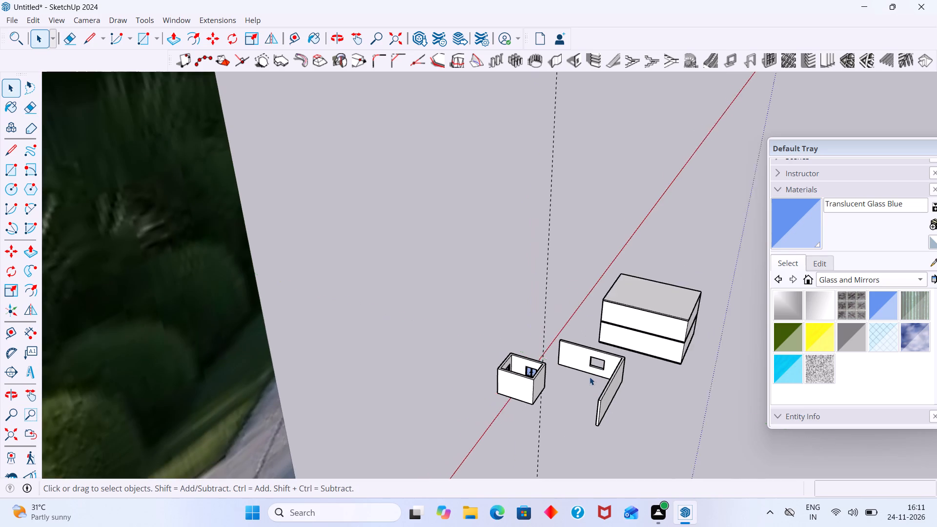
# Delete the detached L-shaped wall with the window opening from the wall group, leaving only the small room, and exit the group.
pyautogui.scroll(5, 590, 377)
pyautogui.click(614, 391)
pyautogui.doubleClick(647, 389)
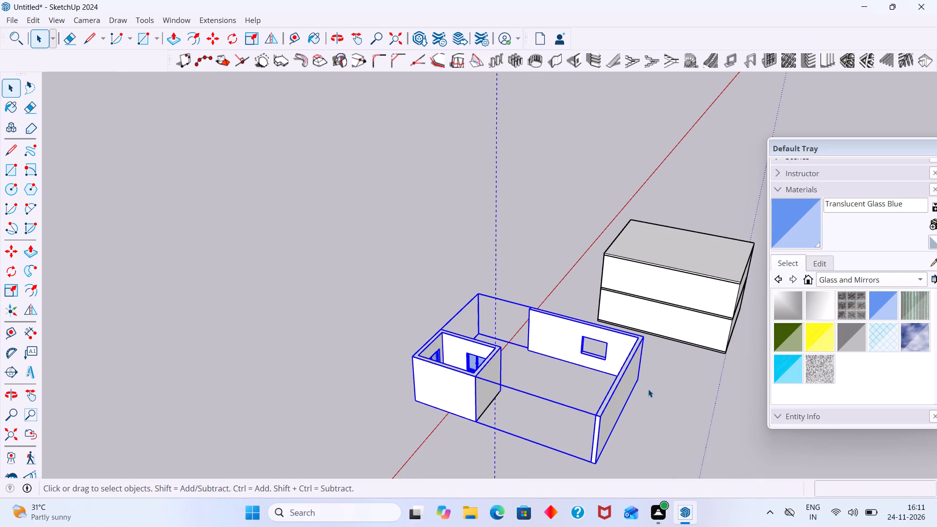
pyautogui.scroll(-5, 615, 392)
pyautogui.click(614, 391)
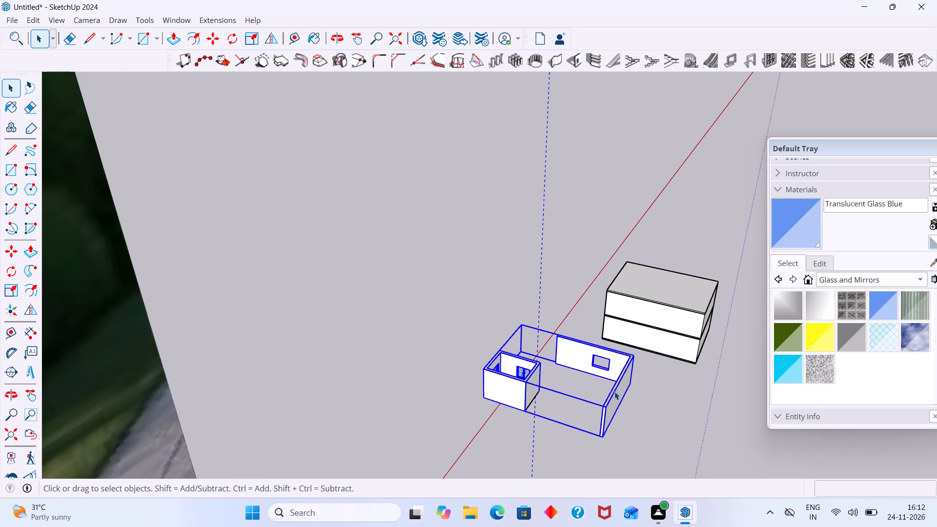
pyautogui.tripleClick(614, 391)
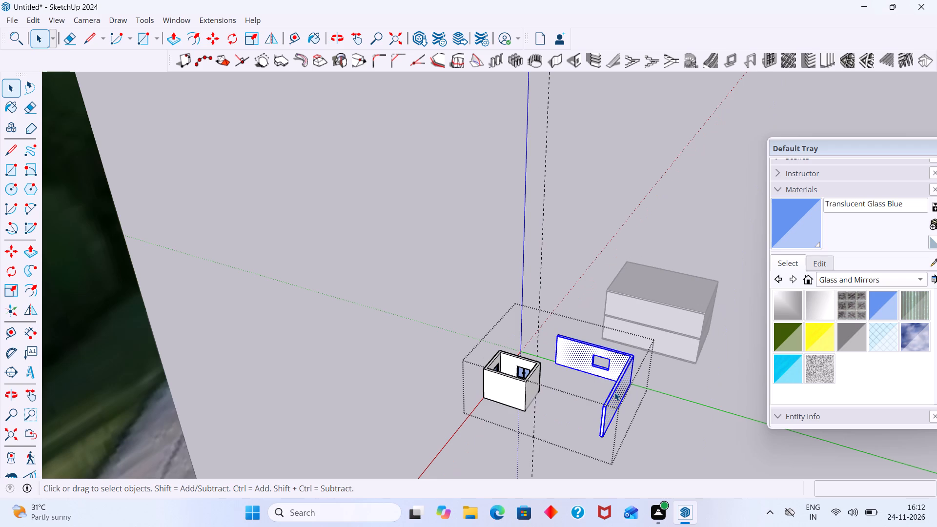
pyautogui.press('Delete')
pyautogui.scroll(-5, 614, 393)
pyautogui.click(625, 391)
# Draw a rectangle of 12' 9 1/8" by about 9' 9 7/8" across the small room's wall tops, between opposite outer corners.
pyautogui.scroll(-3, 571, 391)
pyautogui.moveTo(550, 397); pyautogui.dragTo(673, 371, button='middle')
pyautogui.moveTo(611, 357); pyautogui.dragTo(713, 371, button='middle')
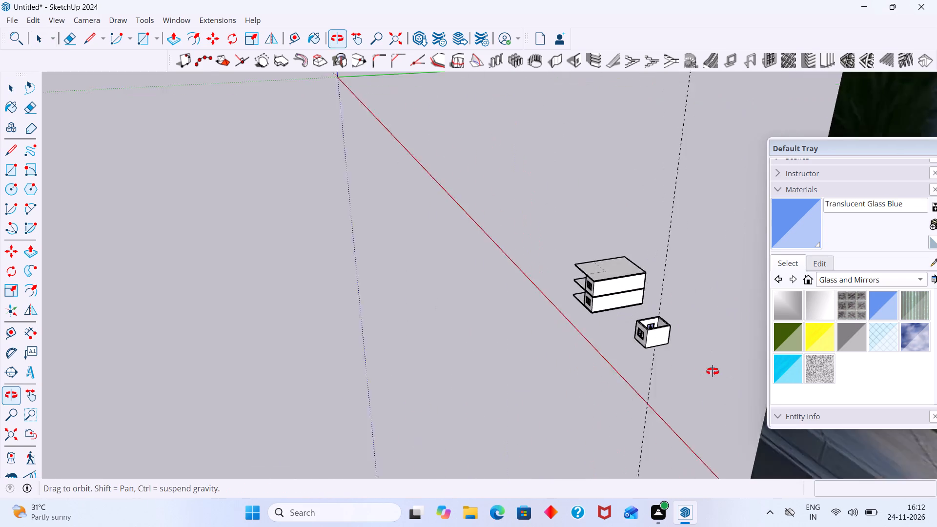
pyautogui.moveTo(713, 371); pyautogui.dragTo(713, 372, button='middle')
pyautogui.scroll(6, 659, 333)
pyautogui.moveTo(659, 331); pyautogui.dragTo(823, 355, button='middle')
pyautogui.keyDown('shift'); pyautogui.moveTo(761, 311); pyautogui.dragTo(728, 311, button='middle'); pyautogui.keyUp('shift')
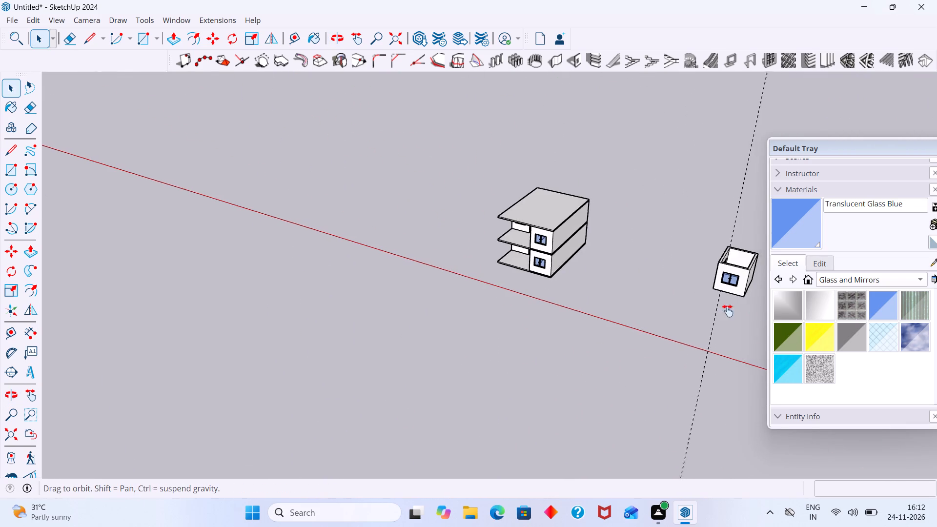
pyautogui.keyDown('shift'); pyautogui.moveTo(728, 311); pyautogui.dragTo(525, 343, button='middle'); pyautogui.keyUp('shift')
pyautogui.moveTo(502, 353); pyautogui.dragTo(604, 324, button='middle')
pyautogui.scroll(3, 575, 277)
pyautogui.click(665, 254)
pyautogui.scroll(6, 578, 271)
pyautogui.moveTo(578, 286); pyautogui.dragTo(555, 337, button='middle')
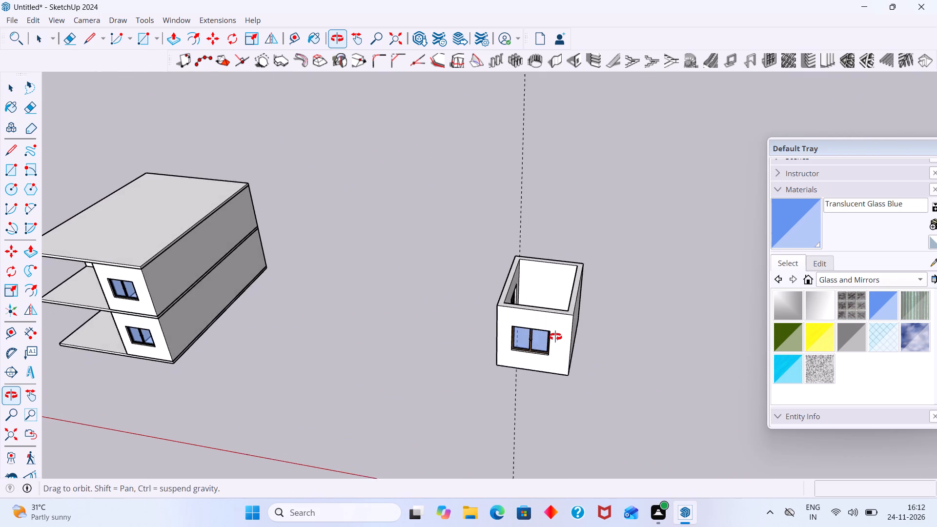
pyautogui.moveTo(555, 337); pyautogui.dragTo(555, 337, button='middle')
pyautogui.scroll(4, 584, 299)
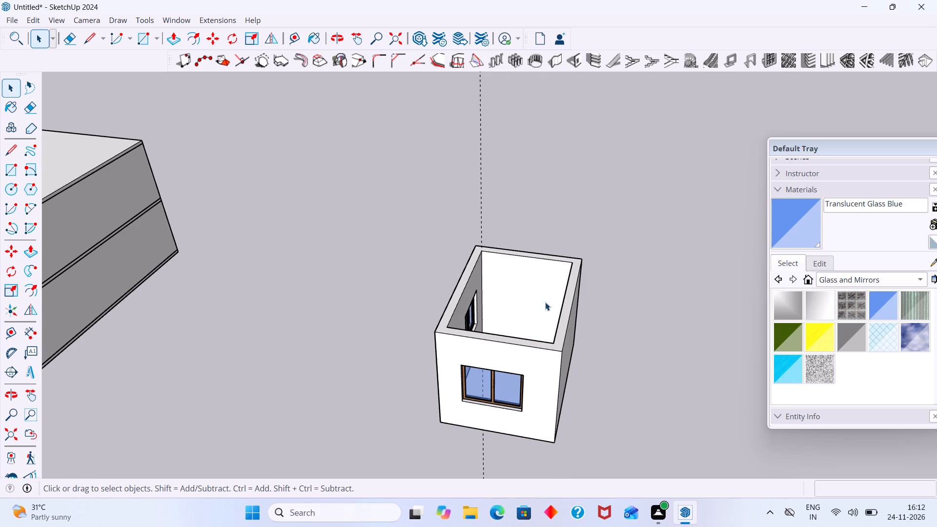
pyautogui.press('r')
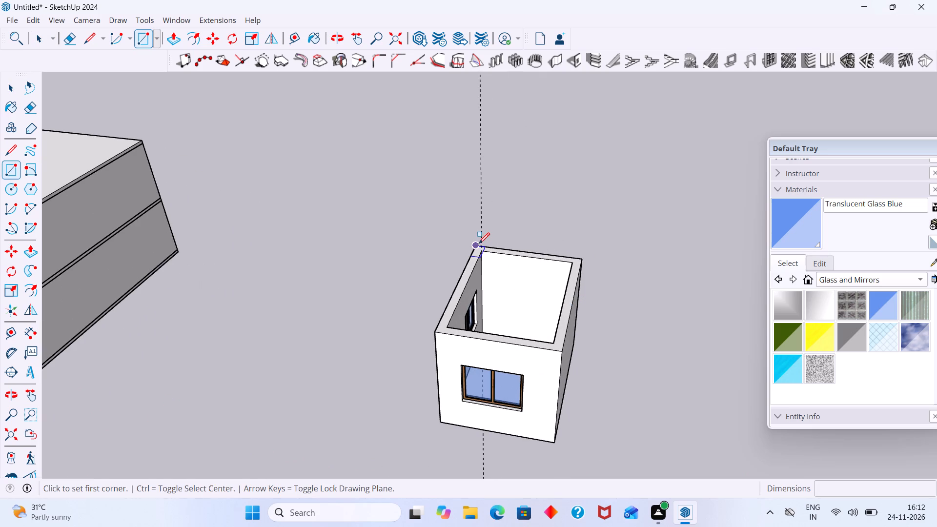
pyautogui.click(479, 243)
pyautogui.click(561, 353)
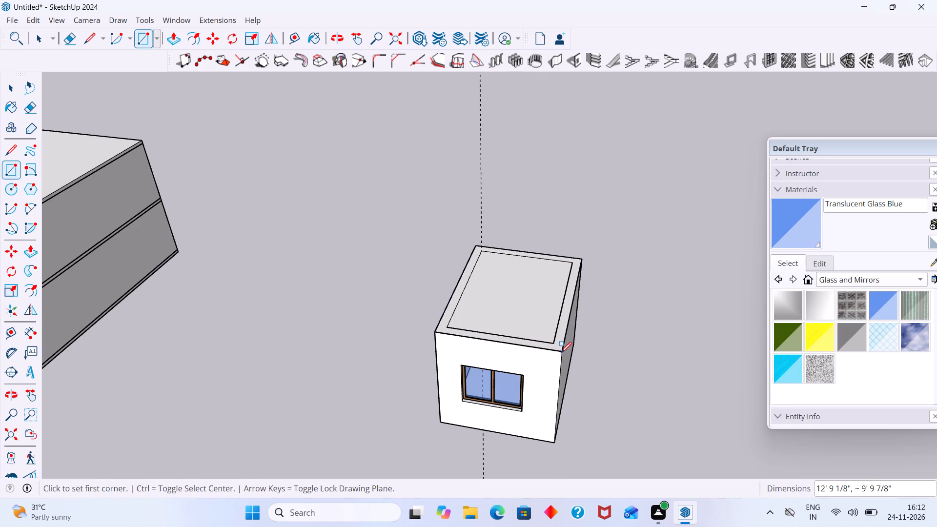
pyautogui.press('space')
# Group the new roof rectangle together with its edges.
pyautogui.doubleClick(535, 300)
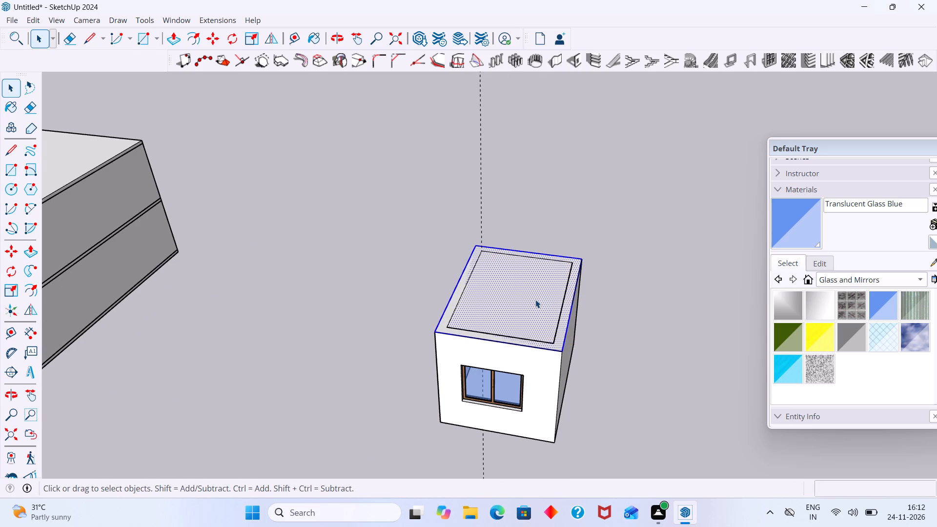
pyautogui.rightClick(535, 300)
pyautogui.click(568, 120)
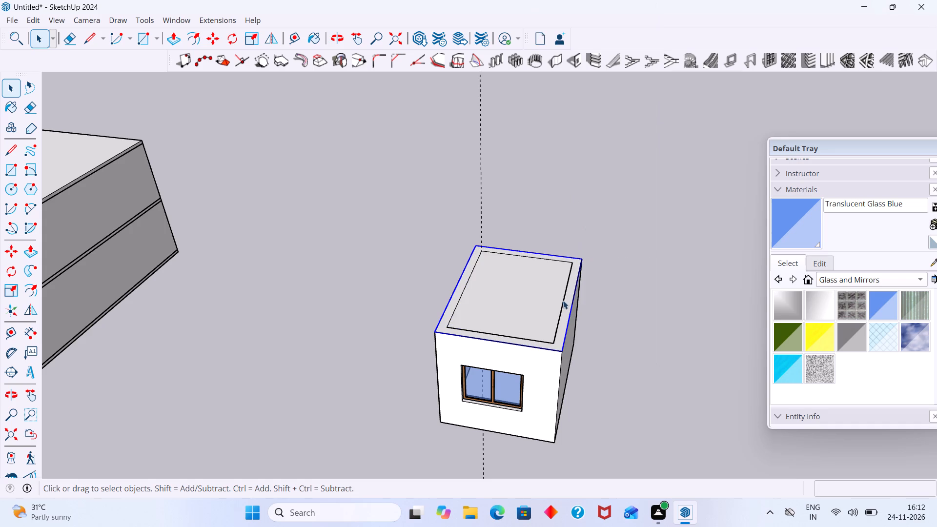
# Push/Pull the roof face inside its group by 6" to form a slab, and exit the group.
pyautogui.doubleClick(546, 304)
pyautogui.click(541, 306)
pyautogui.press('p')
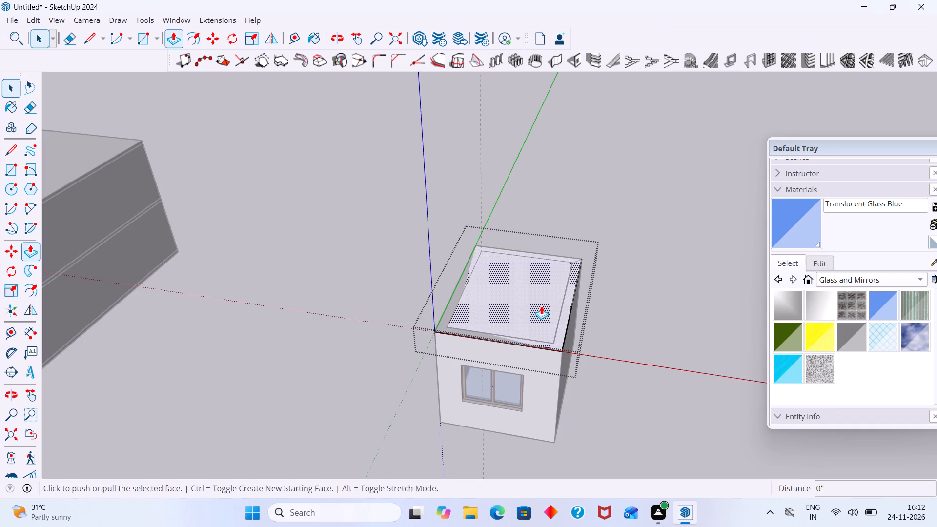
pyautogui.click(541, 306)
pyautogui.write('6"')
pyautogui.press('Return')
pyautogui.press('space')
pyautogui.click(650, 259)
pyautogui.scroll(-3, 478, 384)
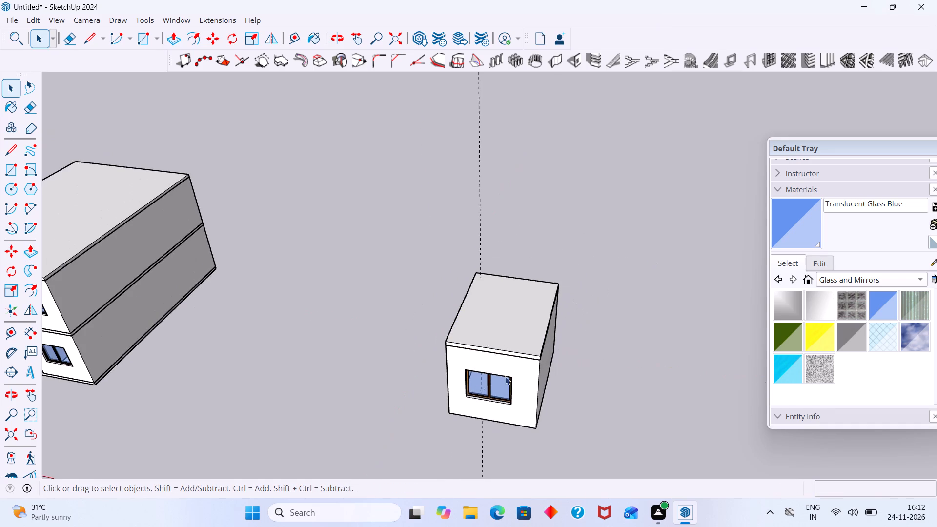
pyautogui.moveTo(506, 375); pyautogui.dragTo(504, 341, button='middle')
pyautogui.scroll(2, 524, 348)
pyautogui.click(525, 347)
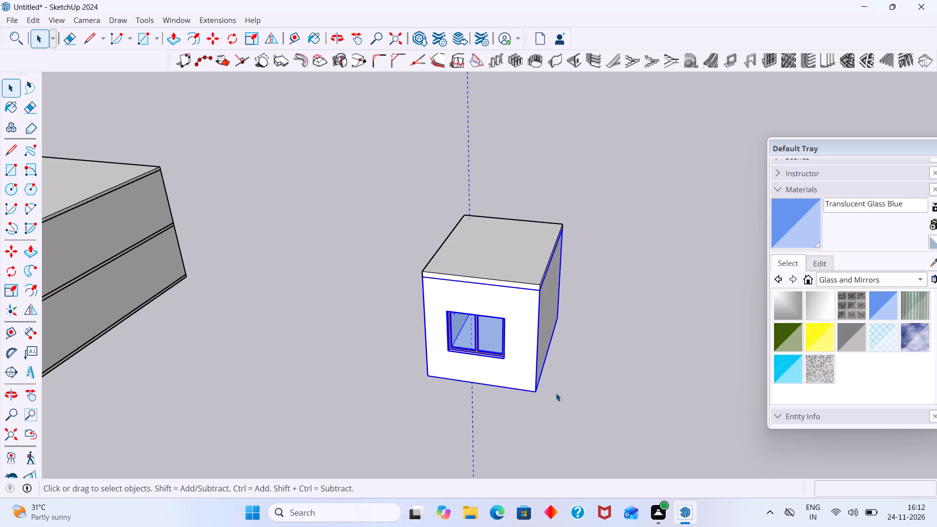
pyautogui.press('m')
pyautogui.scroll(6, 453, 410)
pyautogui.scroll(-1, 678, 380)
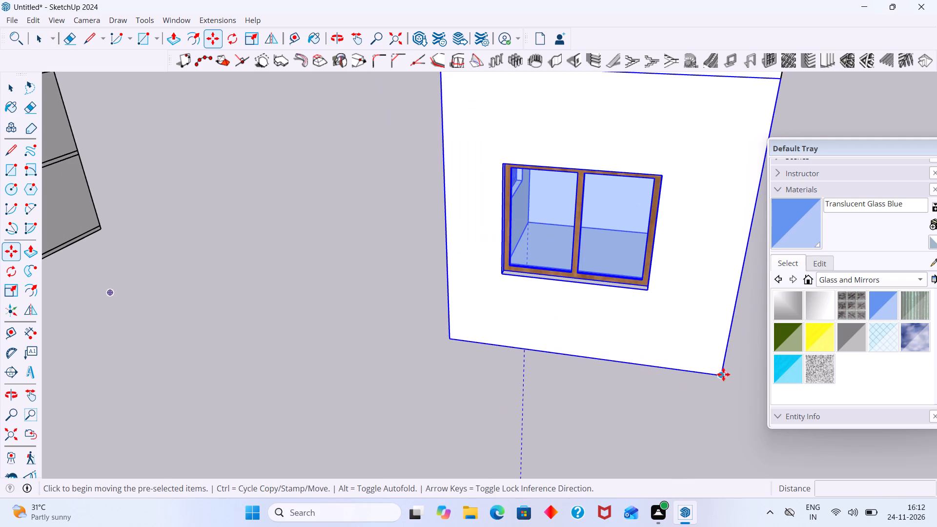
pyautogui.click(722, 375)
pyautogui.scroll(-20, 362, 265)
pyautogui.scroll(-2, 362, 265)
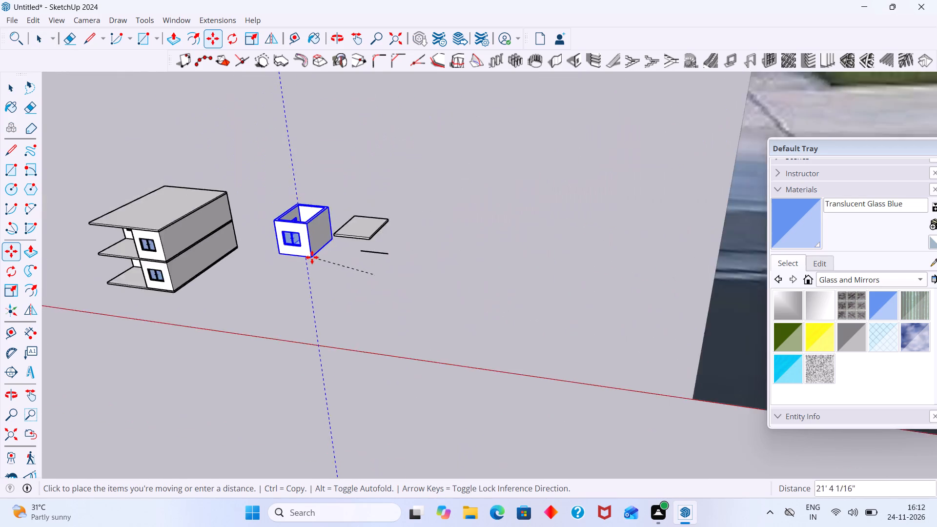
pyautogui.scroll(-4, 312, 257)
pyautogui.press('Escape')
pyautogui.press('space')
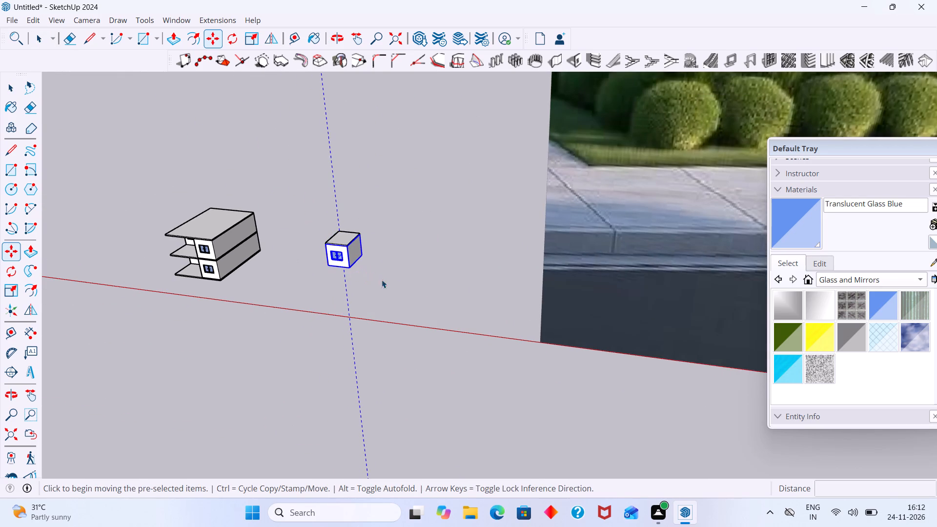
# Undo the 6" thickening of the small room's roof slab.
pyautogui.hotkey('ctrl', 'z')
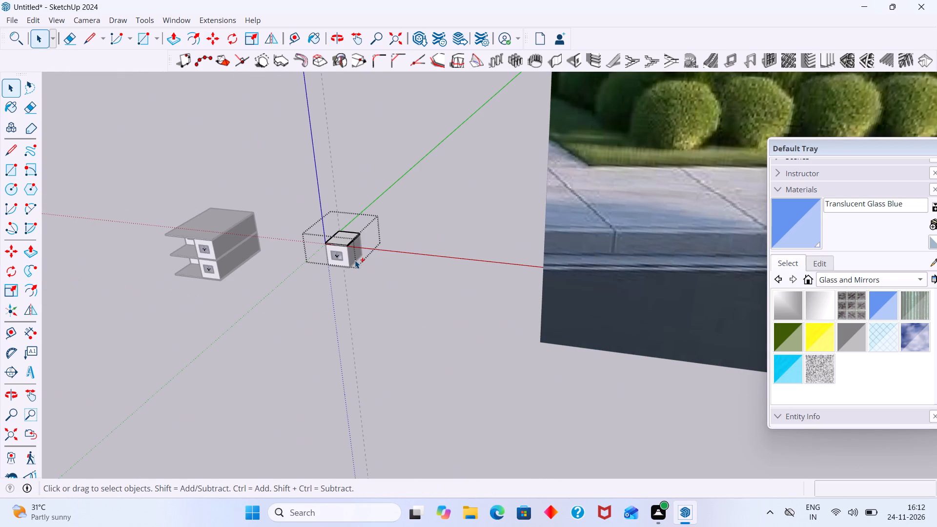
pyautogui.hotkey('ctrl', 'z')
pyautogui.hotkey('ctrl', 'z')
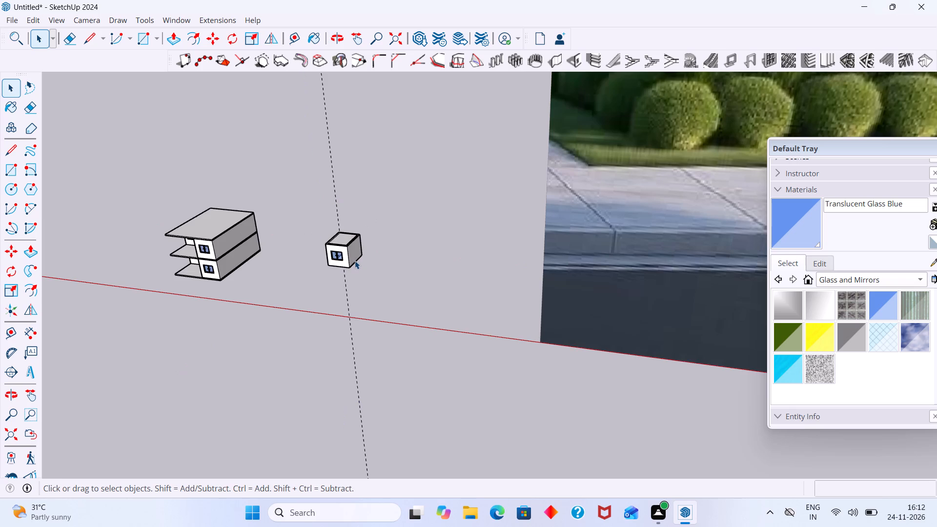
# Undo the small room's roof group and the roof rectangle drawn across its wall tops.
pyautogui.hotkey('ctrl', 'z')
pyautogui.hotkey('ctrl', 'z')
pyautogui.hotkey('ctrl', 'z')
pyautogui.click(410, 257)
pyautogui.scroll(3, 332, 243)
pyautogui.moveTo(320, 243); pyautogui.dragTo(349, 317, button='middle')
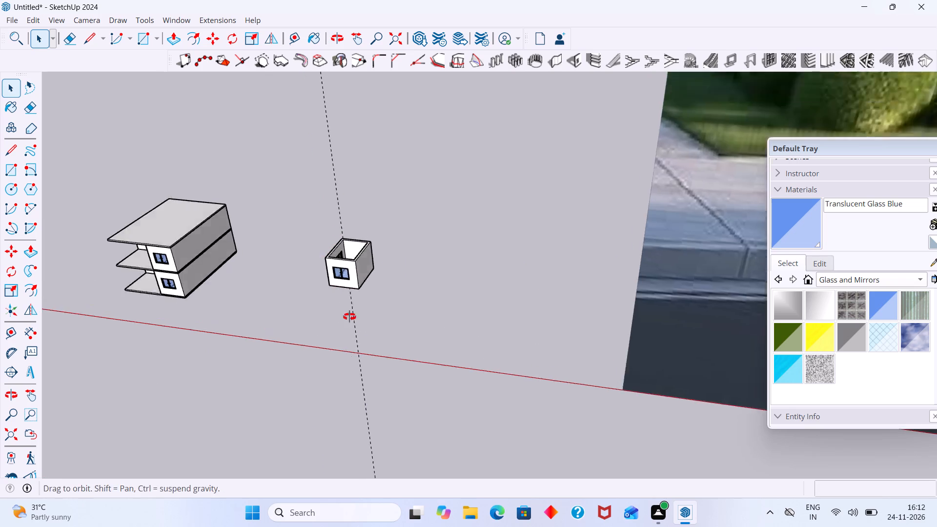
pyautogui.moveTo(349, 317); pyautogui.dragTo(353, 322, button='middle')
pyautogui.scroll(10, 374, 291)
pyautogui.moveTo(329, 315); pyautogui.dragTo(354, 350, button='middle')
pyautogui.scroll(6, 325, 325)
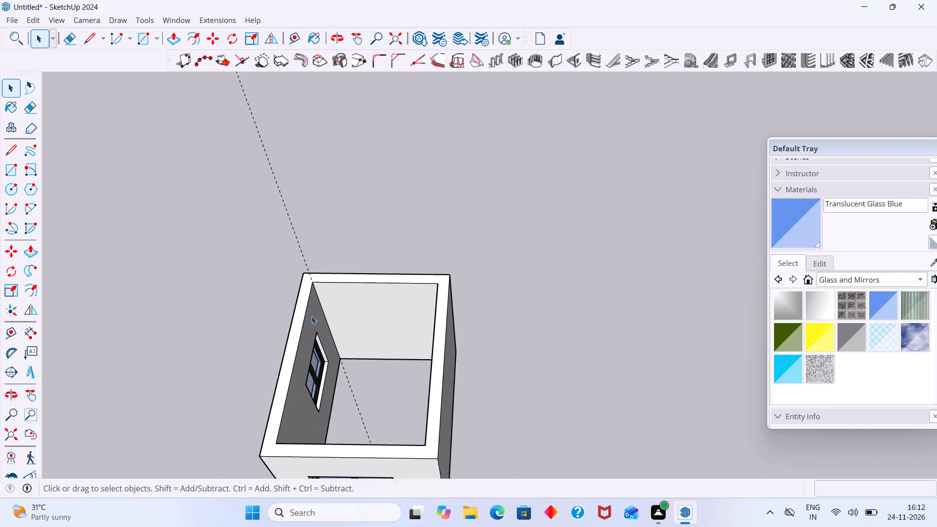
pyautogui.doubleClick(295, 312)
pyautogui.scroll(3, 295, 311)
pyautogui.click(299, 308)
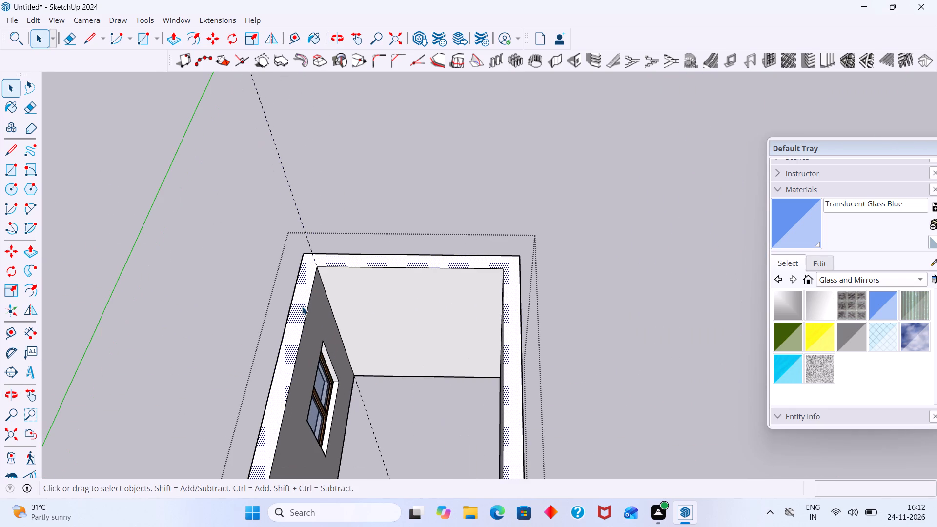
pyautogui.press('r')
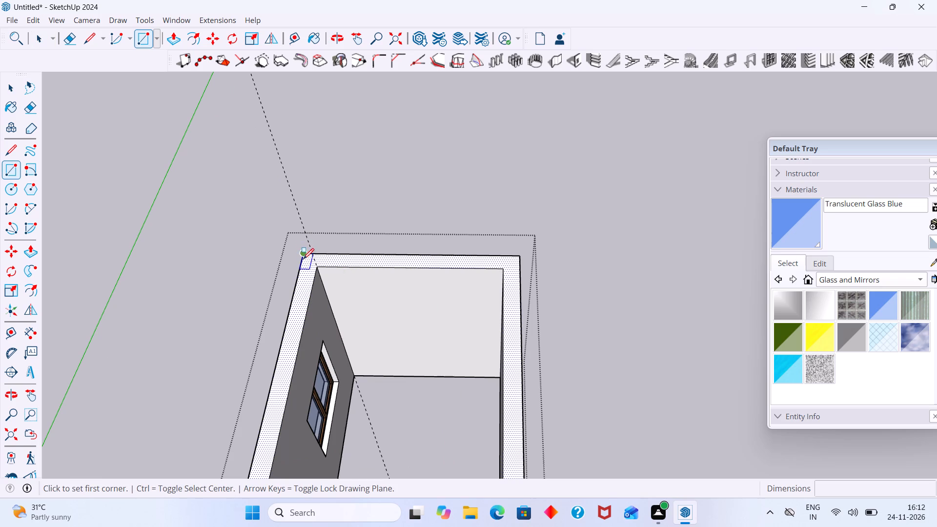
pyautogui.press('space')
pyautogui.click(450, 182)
# Draw a roof rectangle across the small room's wall tops, between diagonally opposite outer corners, outside the wall group.
pyautogui.scroll(1, 360, 265)
pyautogui.scroll(-5, 360, 270)
pyautogui.moveTo(353, 311); pyautogui.dragTo(341, 287, button='middle')
pyautogui.scroll(3, 298, 339)
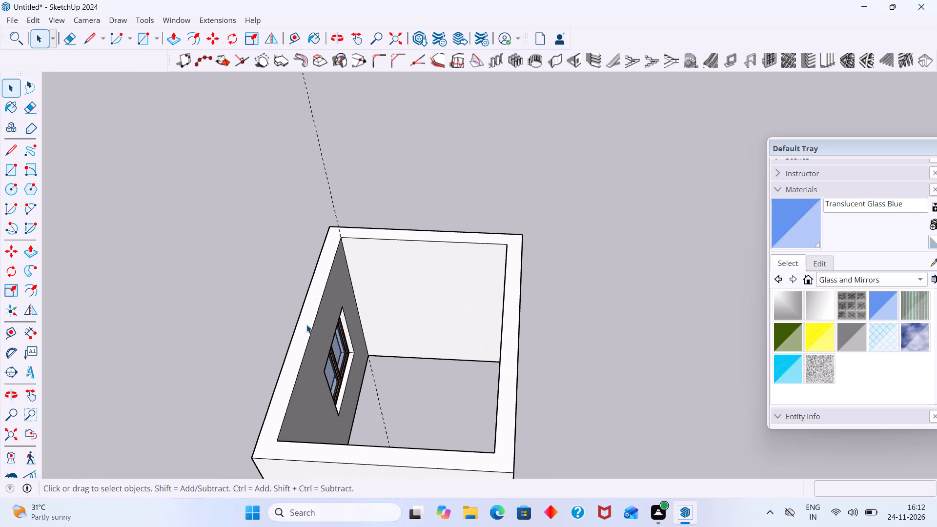
pyautogui.press('r')
pyautogui.click(331, 223)
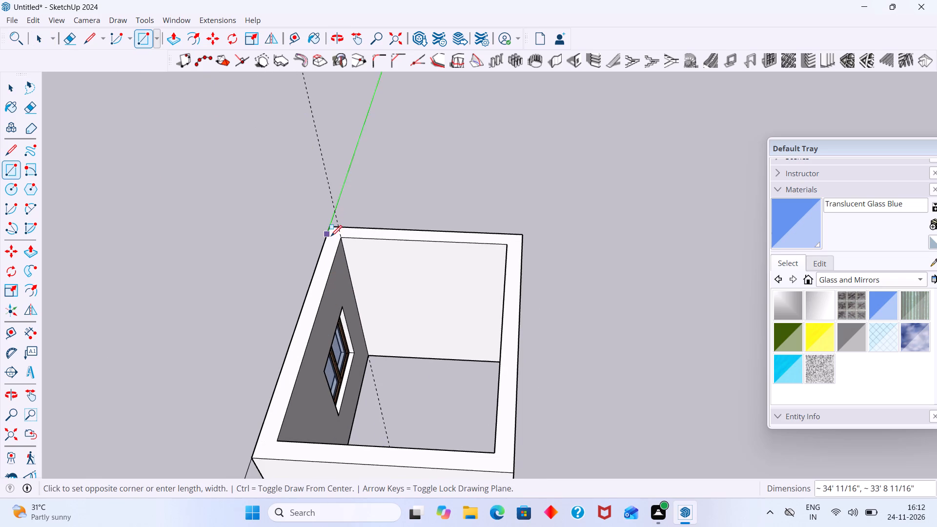
pyautogui.press('Escape')
pyautogui.click(331, 227)
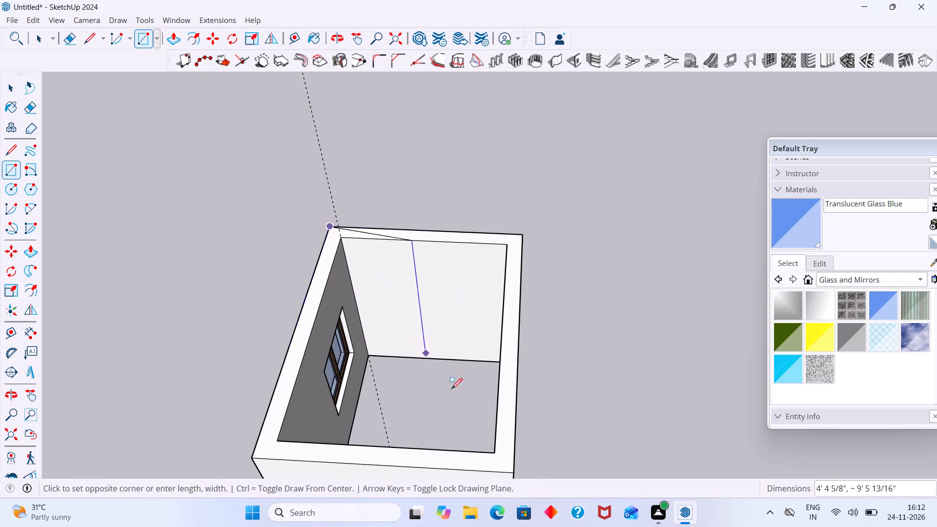
pyautogui.click(513, 472)
pyautogui.press('space')
# Group the new roof rectangle with its edges and open the group for editing.
pyautogui.doubleClick(485, 422)
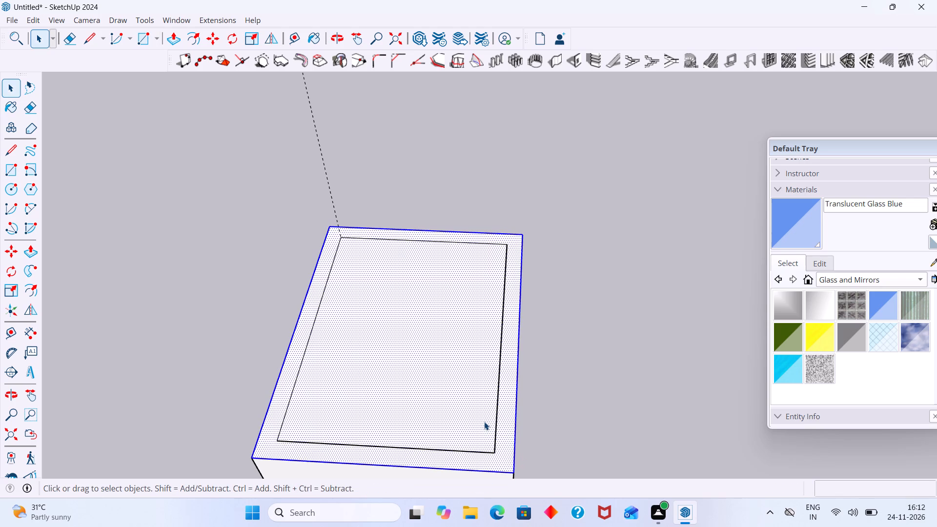
pyautogui.rightClick(484, 422)
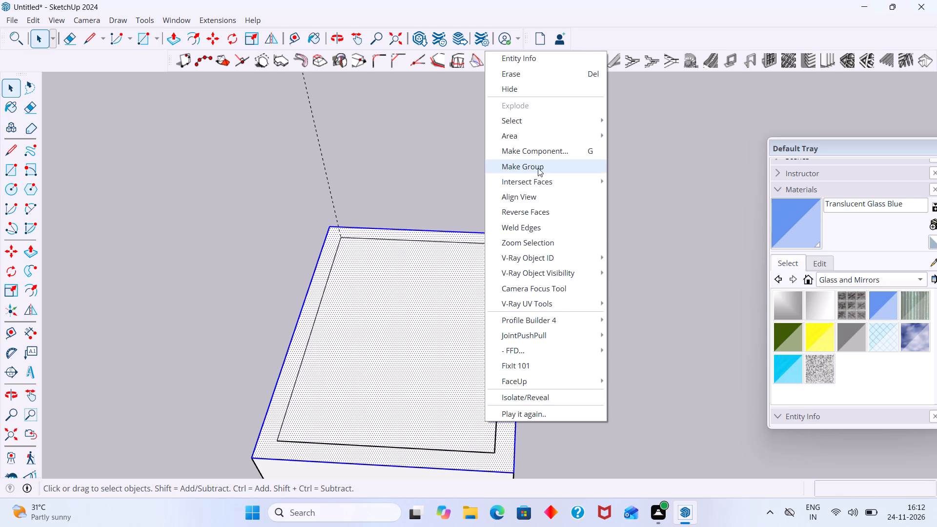
pyautogui.click(538, 168)
pyautogui.doubleClick(461, 343)
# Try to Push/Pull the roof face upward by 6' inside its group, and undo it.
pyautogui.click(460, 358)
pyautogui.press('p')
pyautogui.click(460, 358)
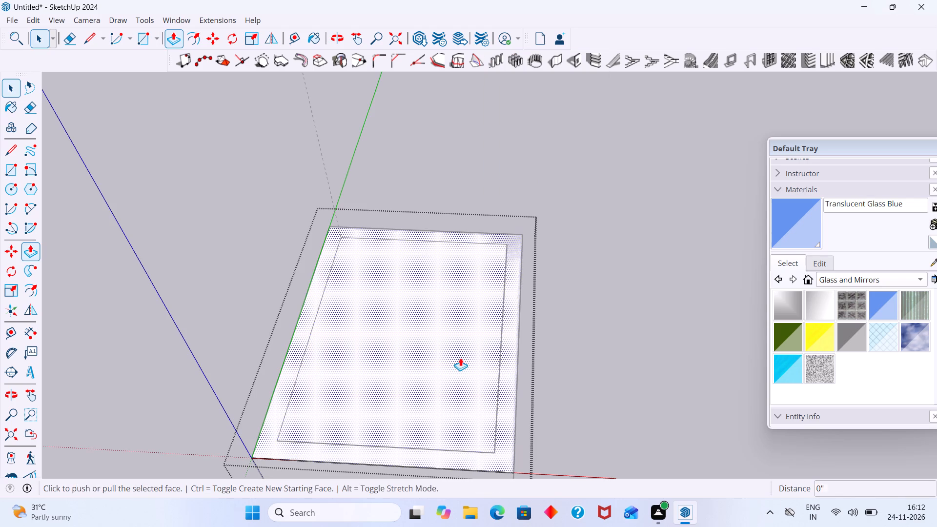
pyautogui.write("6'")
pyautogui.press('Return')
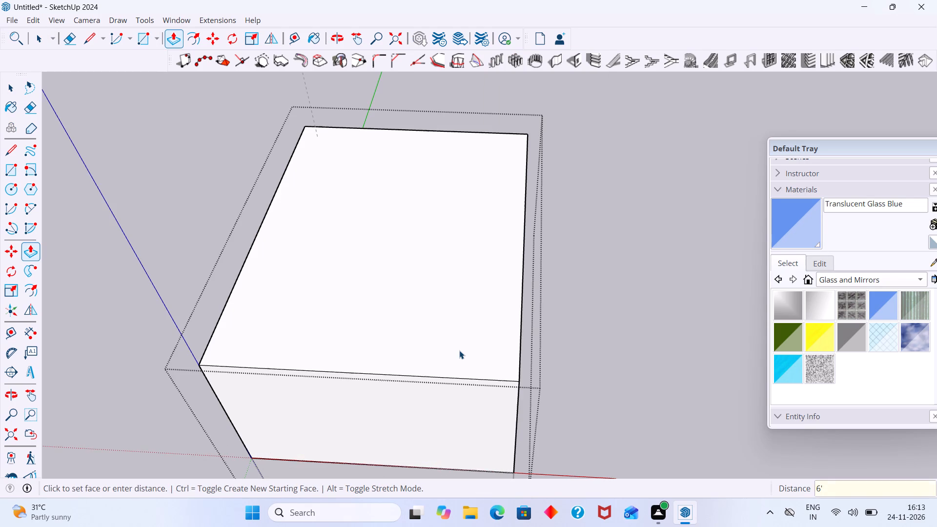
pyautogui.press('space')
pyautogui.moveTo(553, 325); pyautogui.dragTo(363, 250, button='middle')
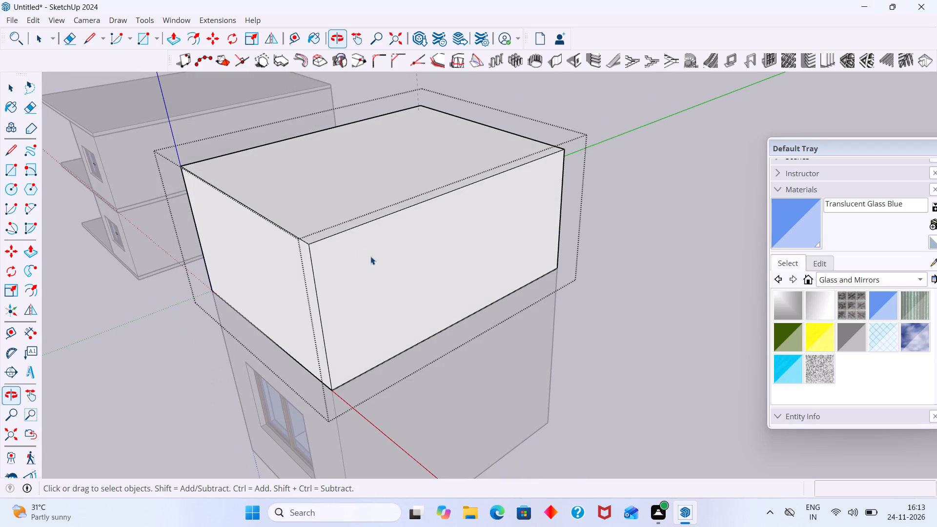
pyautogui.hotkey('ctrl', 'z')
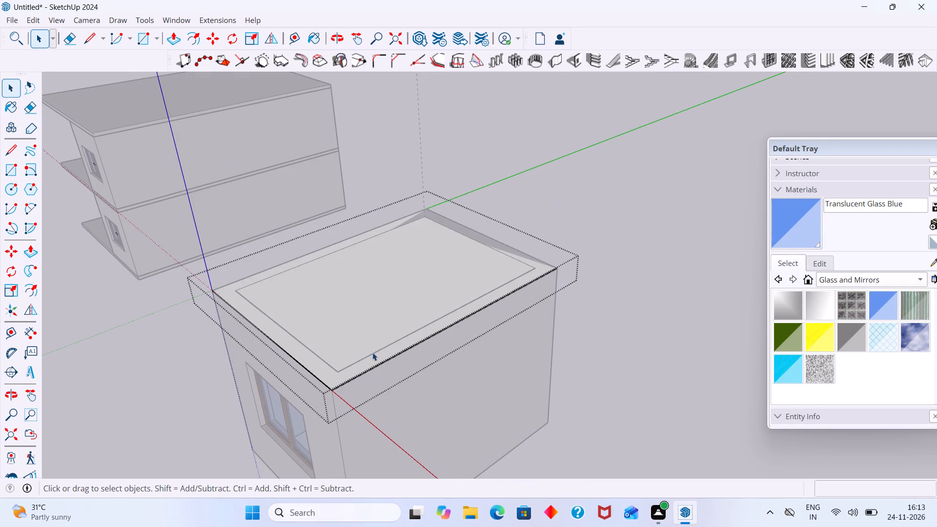
# Push/Pull the roof face upward by 6" to form a slab, and exit the group.
pyautogui.scroll(-2, 372, 352)
pyautogui.scroll(3, 357, 351)
pyautogui.moveTo(355, 353); pyautogui.dragTo(369, 371, button='middle')
pyautogui.press('p')
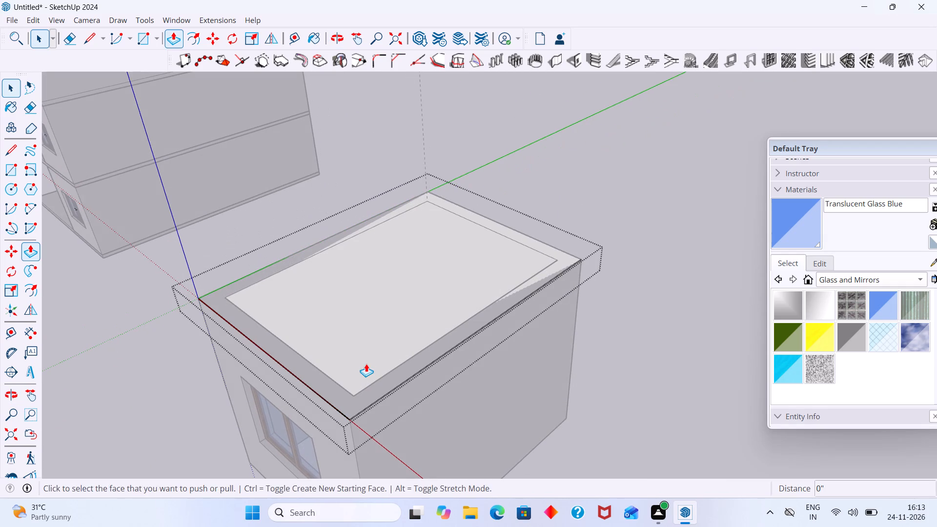
pyautogui.click(366, 364)
pyautogui.press('6')
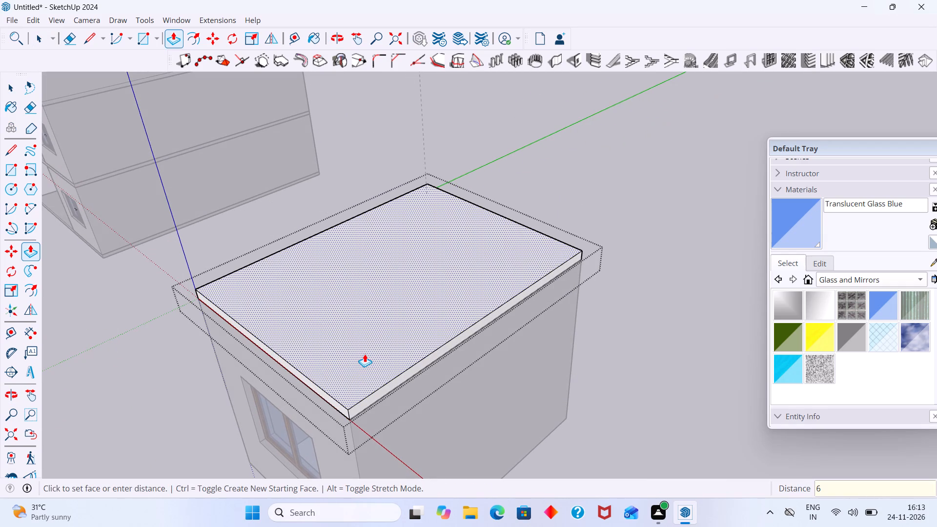
pyautogui.hotkey('shift', '"')
pyautogui.press('Return')
pyautogui.press('space')
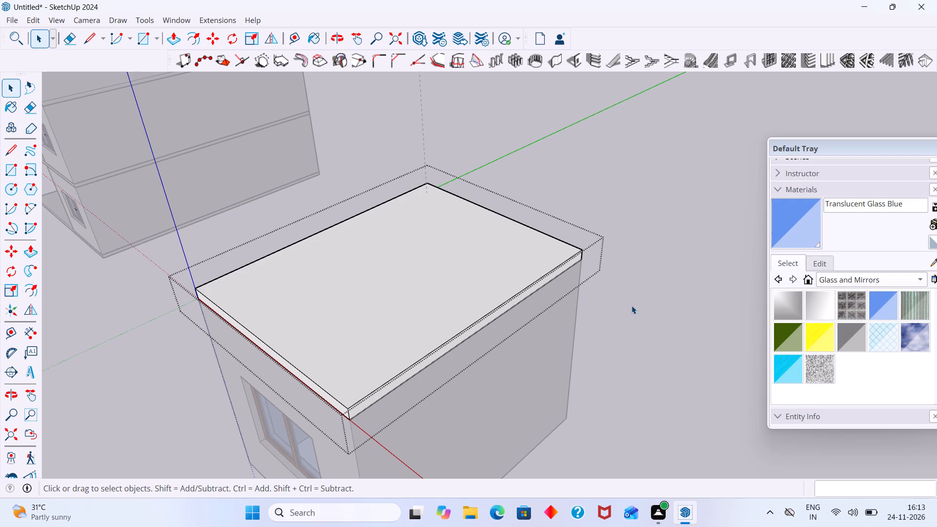
pyautogui.click(631, 305)
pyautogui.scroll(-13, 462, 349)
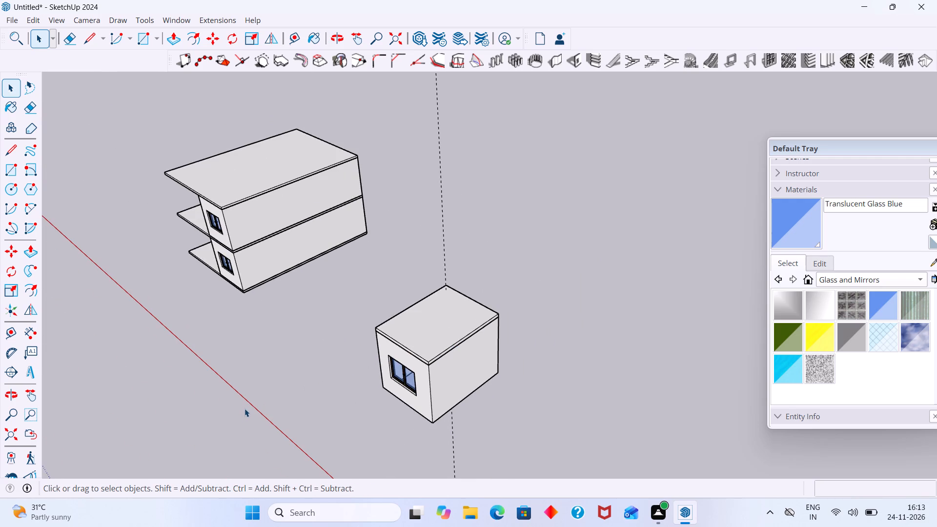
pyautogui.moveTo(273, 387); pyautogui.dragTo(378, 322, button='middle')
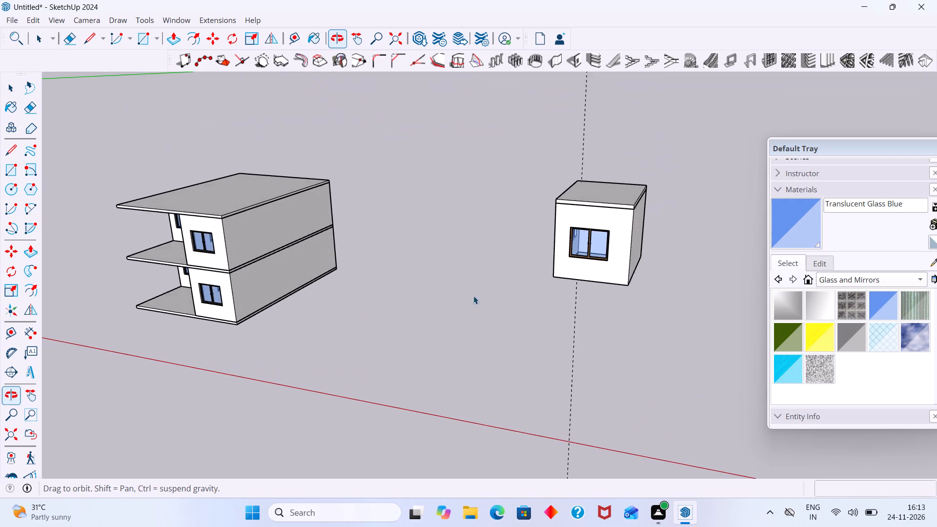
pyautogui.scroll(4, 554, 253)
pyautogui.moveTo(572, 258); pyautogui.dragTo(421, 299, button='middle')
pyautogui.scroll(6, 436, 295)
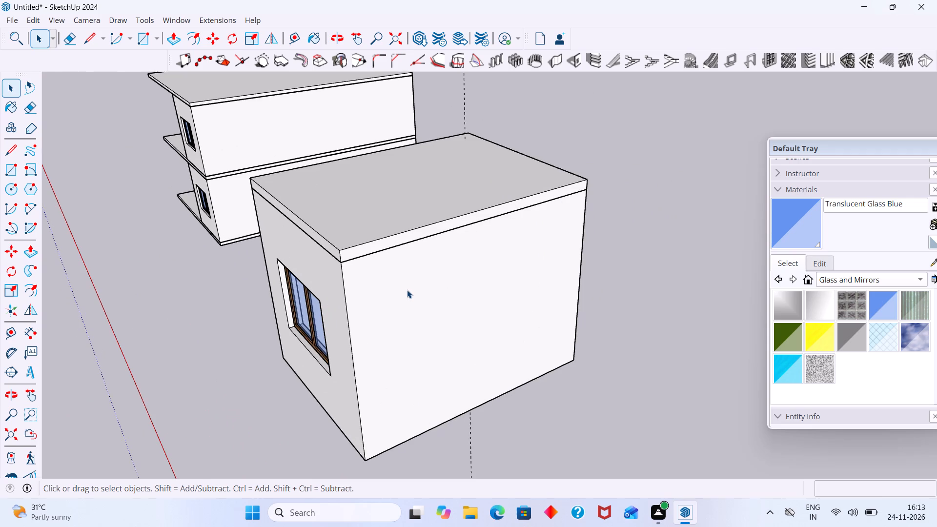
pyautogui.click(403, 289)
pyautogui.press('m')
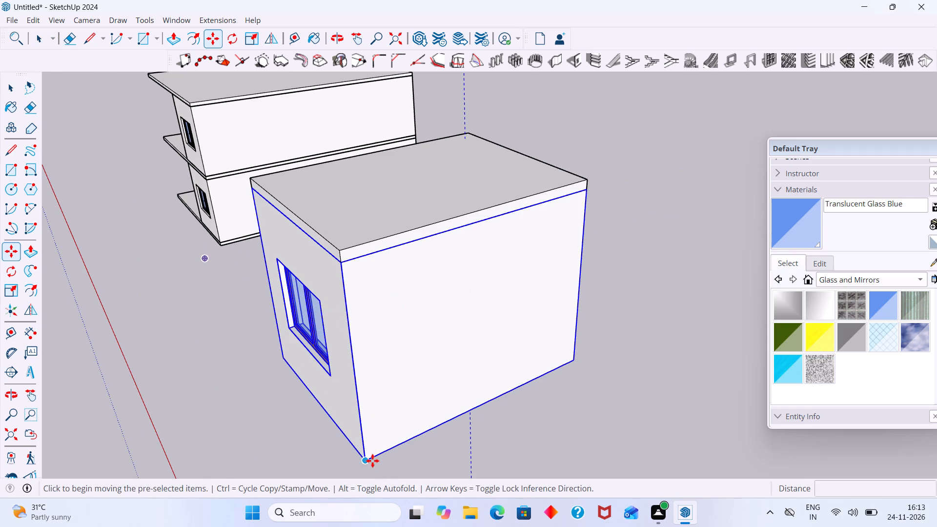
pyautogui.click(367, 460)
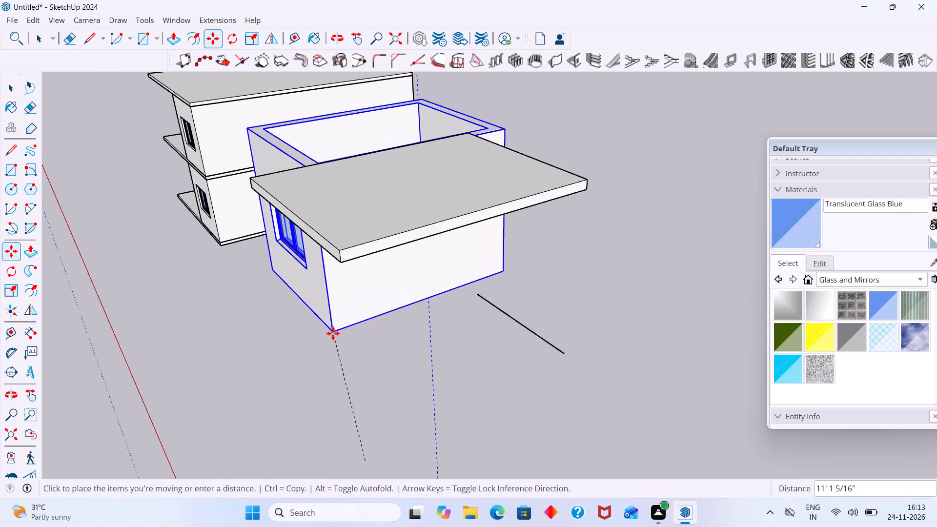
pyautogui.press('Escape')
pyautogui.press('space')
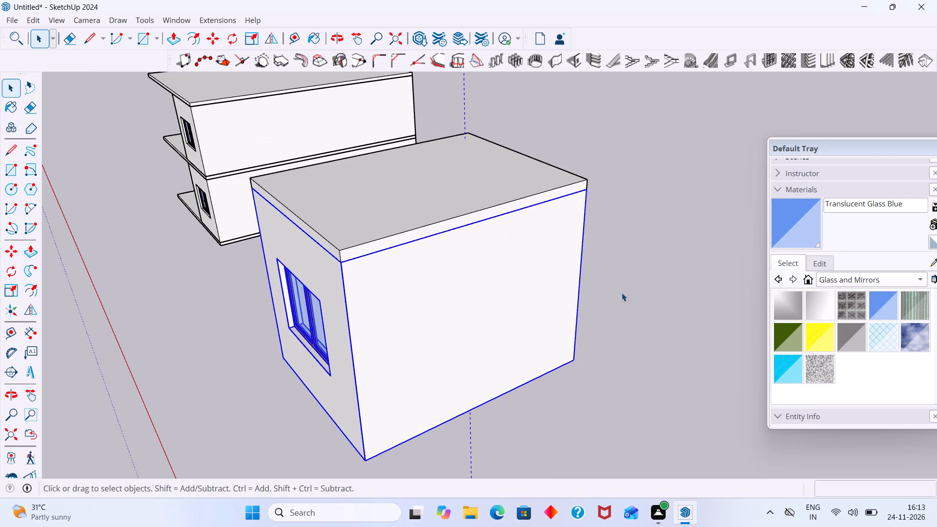
# Move the small room's walls and roof slab together by their bottom outer corner onto the lower storeys' top slab, at the corner above the windows.
pyautogui.click(619, 258)
pyautogui.scroll(6, 520, 192)
pyautogui.click(517, 195)
pyautogui.scroll(-5, 514, 201)
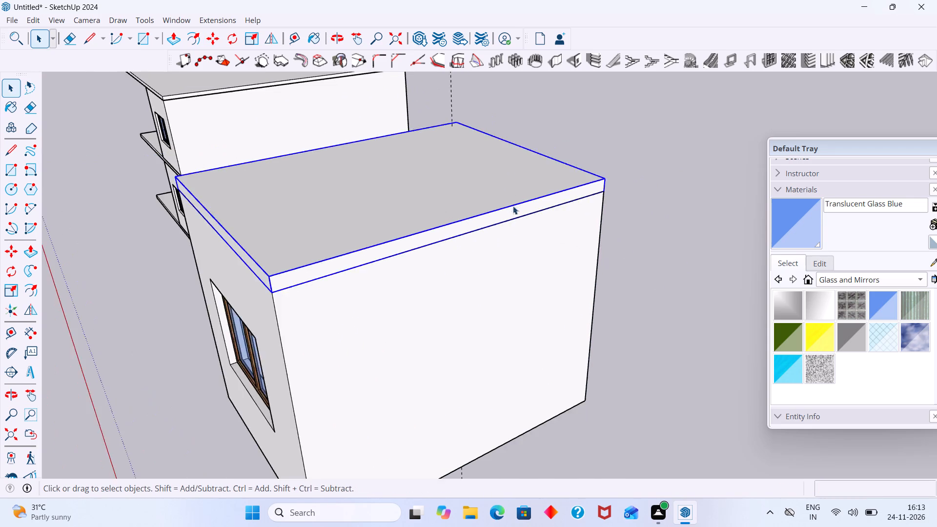
pyautogui.scroll(-5, 513, 206)
pyautogui.keyDown('shift'); pyautogui.click(483, 276); pyautogui.keyUp('shift')
pyautogui.keyDown('shift'); pyautogui.scroll(-4, 471, 276); pyautogui.keyUp('shift')
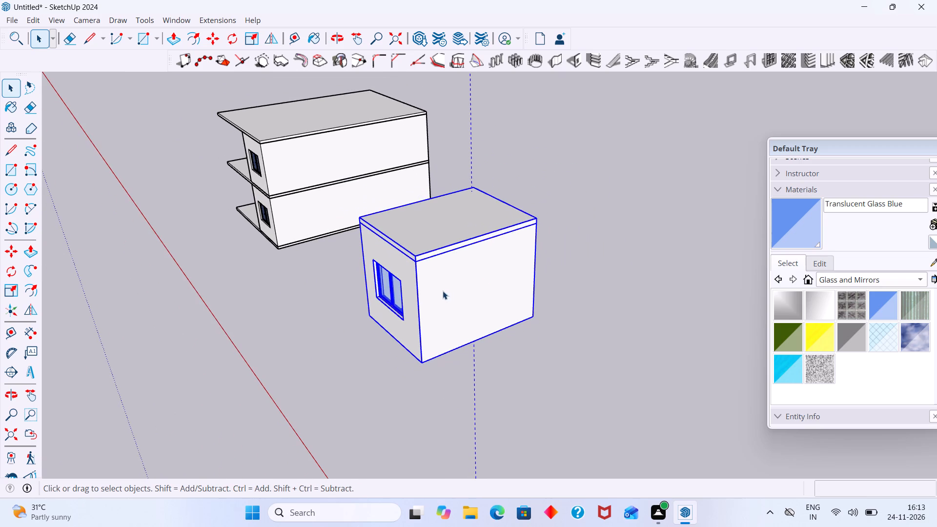
pyautogui.press('m')
pyautogui.scroll(5, 415, 363)
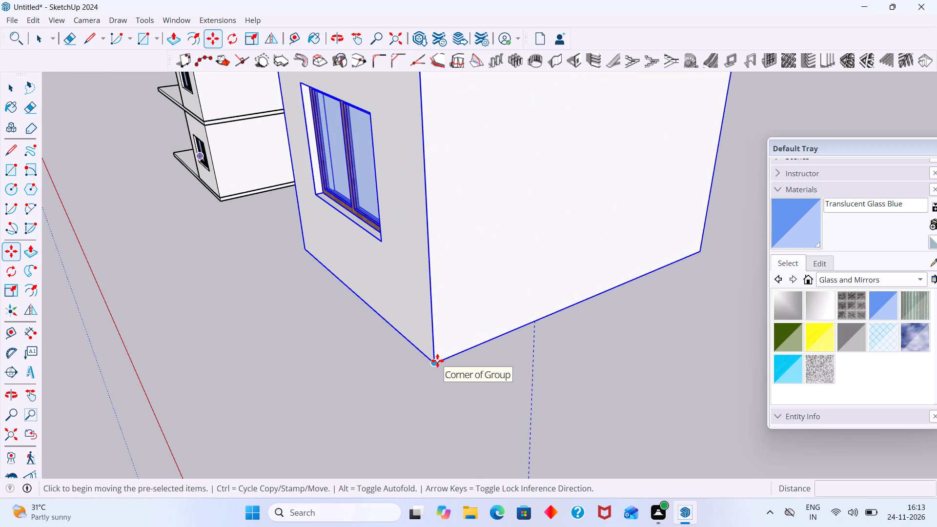
pyautogui.click(437, 361)
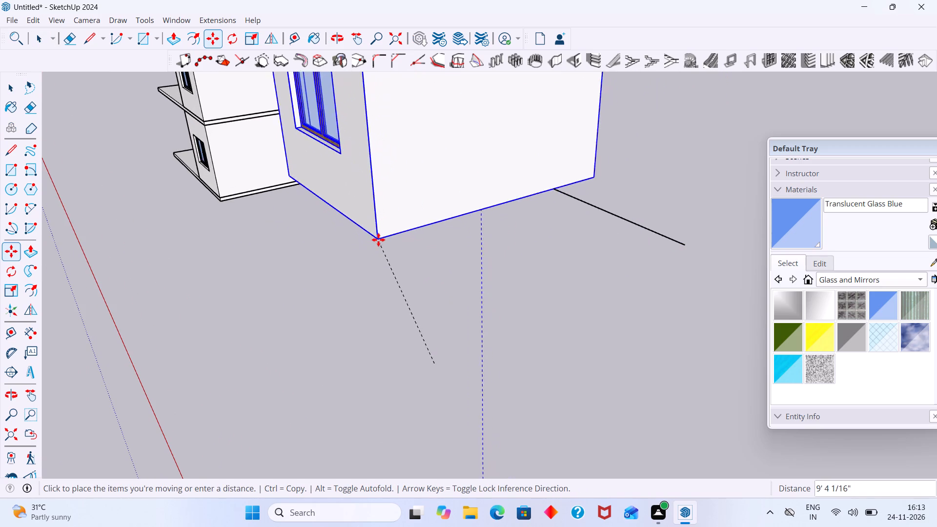
pyautogui.scroll(-11, 378, 240)
pyautogui.moveTo(373, 233); pyautogui.dragTo(457, 388, button='middle')
pyautogui.scroll(3, 284, 203)
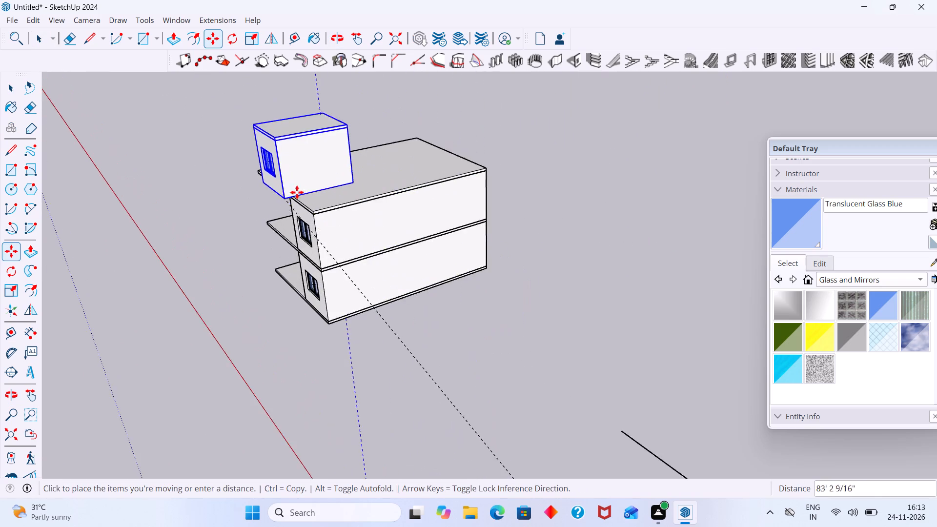
pyautogui.scroll(12, 297, 192)
pyautogui.moveTo(323, 251); pyautogui.dragTo(387, 260, button='middle')
pyautogui.scroll(1, 384, 258)
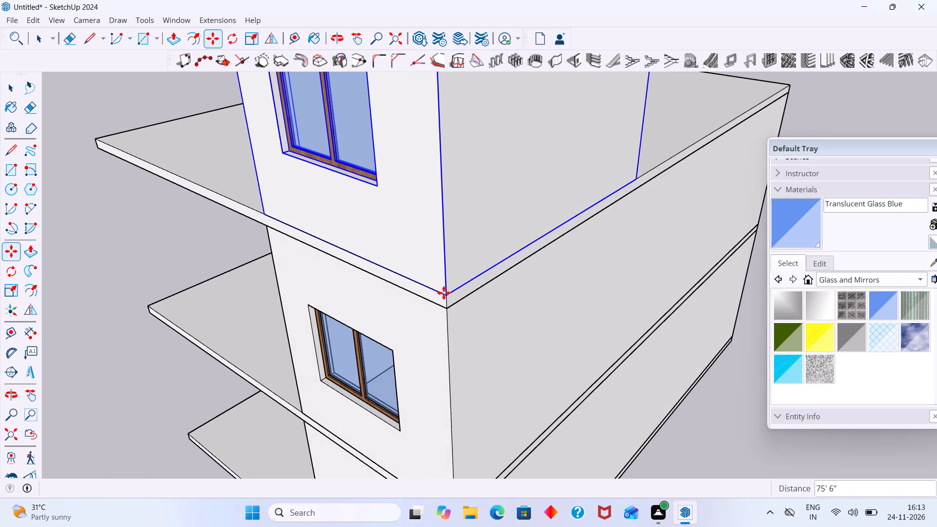
pyautogui.press('space')
pyautogui.click(134, 268)
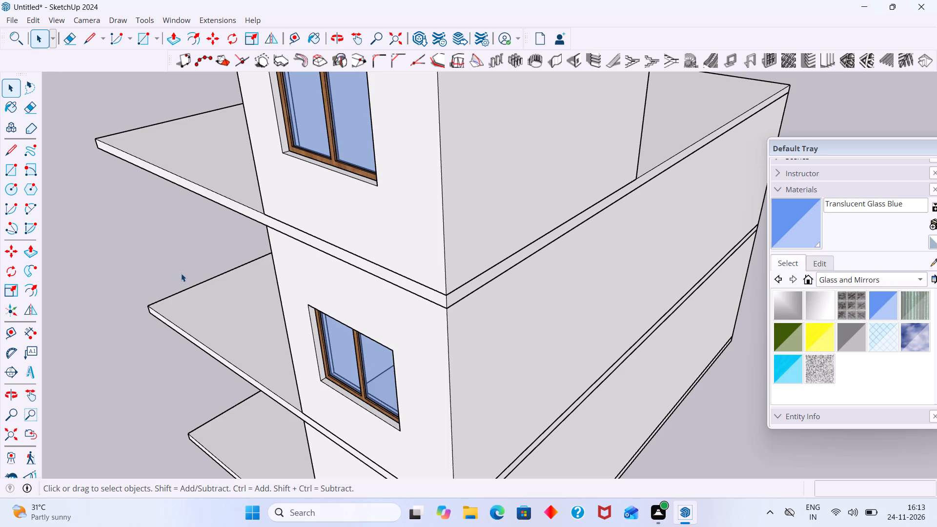
# Open the top storey's walls group, delete the vertical dashed guide line running through the house, and exit the group.
pyautogui.scroll(-20, 231, 237)
pyautogui.scroll(-16, 231, 237)
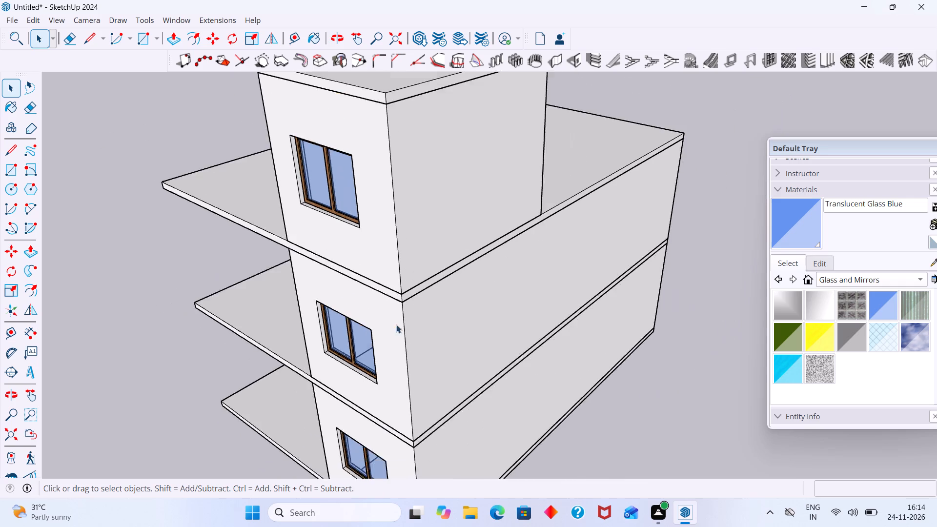
pyautogui.scroll(-12, 396, 324)
pyautogui.scroll(-5, 521, 373)
pyautogui.moveTo(515, 374); pyautogui.dragTo(616, 371, button='middle')
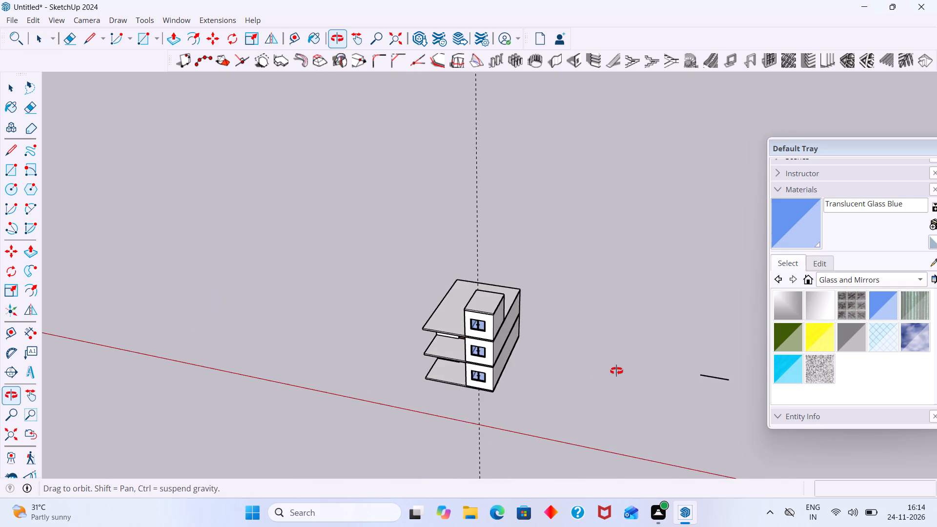
pyautogui.moveTo(616, 371); pyautogui.dragTo(618, 370, button='middle')
pyautogui.scroll(-2, 599, 371)
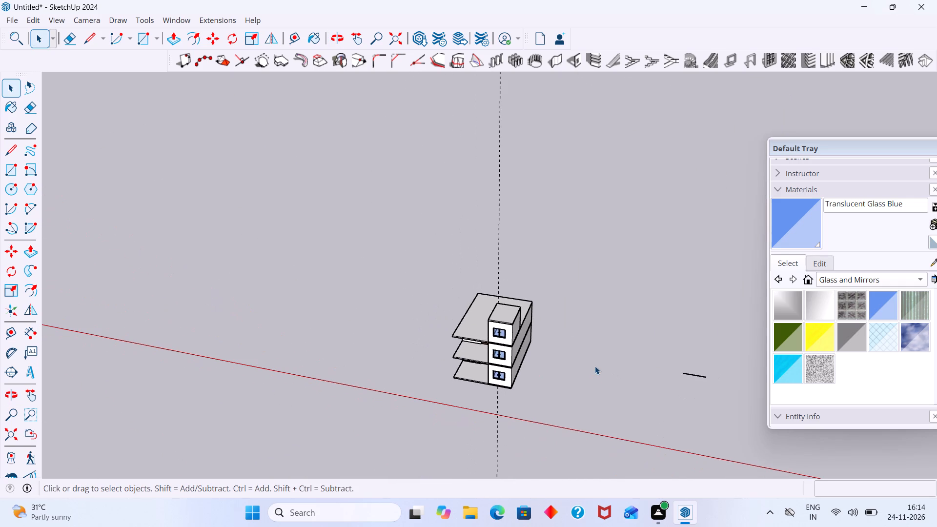
pyautogui.moveTo(557, 360); pyautogui.dragTo(387, 387, button='middle')
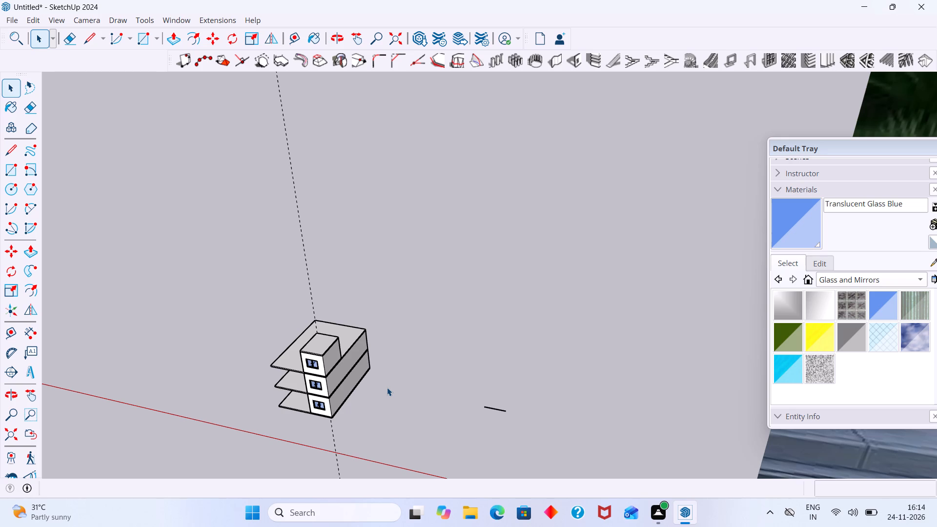
pyautogui.click(299, 216)
pyautogui.moveTo(306, 213); pyautogui.dragTo(281, 207)
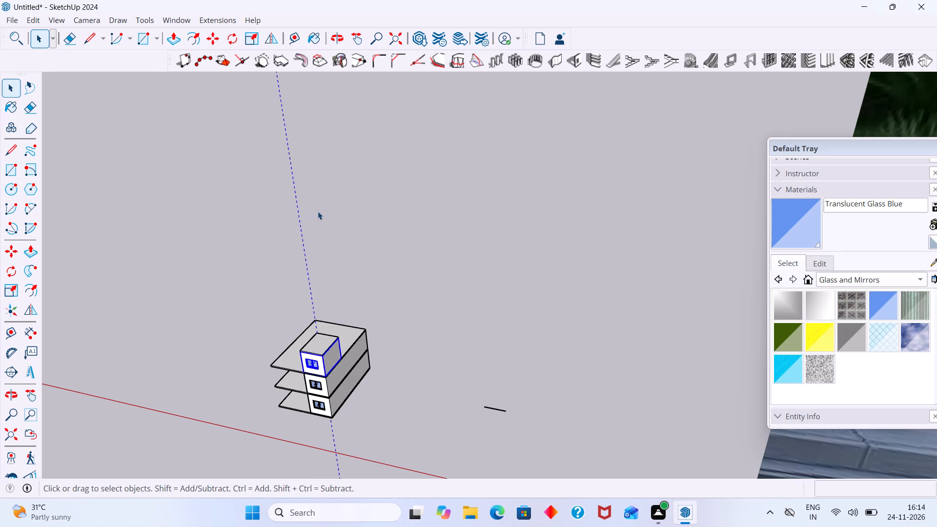
pyautogui.click(318, 212)
pyautogui.doubleClick(302, 225)
pyautogui.doubleClick(302, 229)
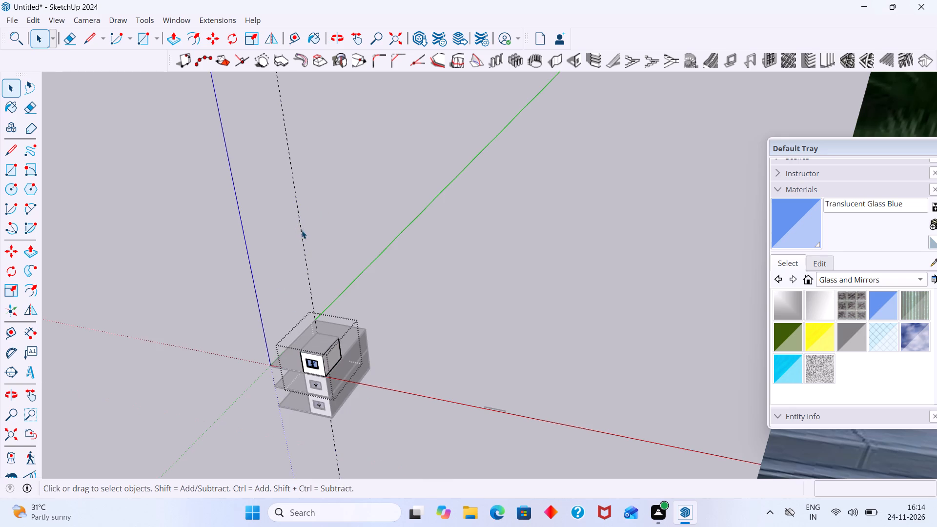
pyautogui.click(302, 232)
pyautogui.press('Delete')
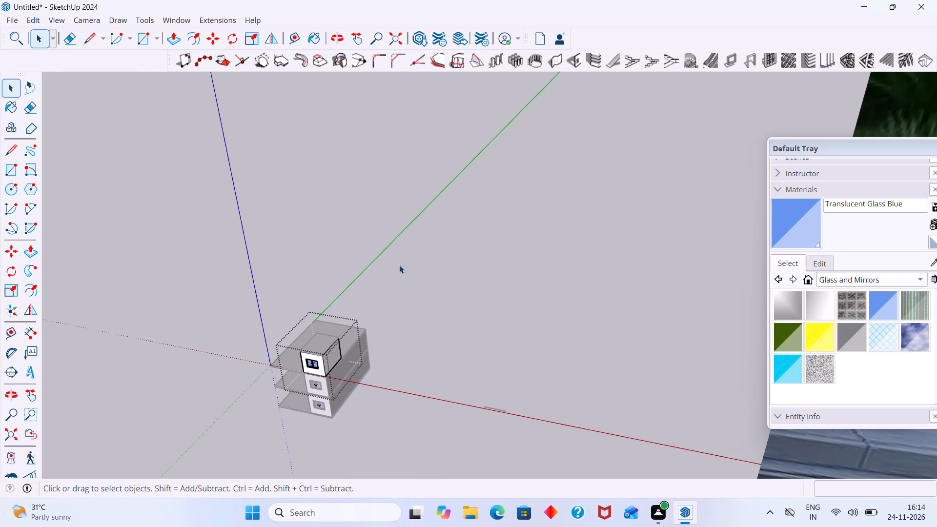
pyautogui.click(399, 265)
# Delete the stray short line lying on its own beside the house.
pyautogui.scroll(-7, 343, 327)
pyautogui.moveTo(385, 386); pyautogui.dragTo(434, 397, button='middle')
pyautogui.scroll(7, 441, 395)
pyautogui.click(436, 379)
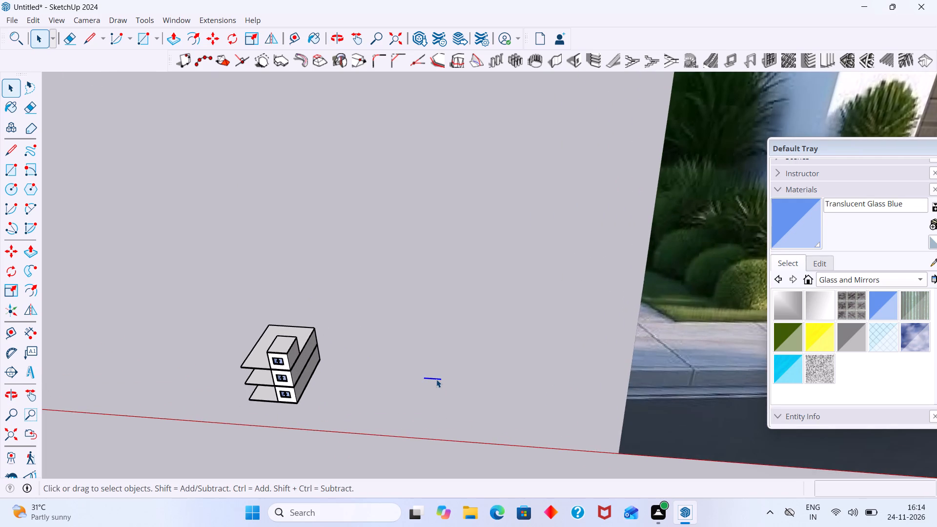
pyautogui.press('Delete')
# Examine the stacked house from the front, both sides and above, checking its slabs, windows and doors.
pyautogui.scroll(-3, 379, 367)
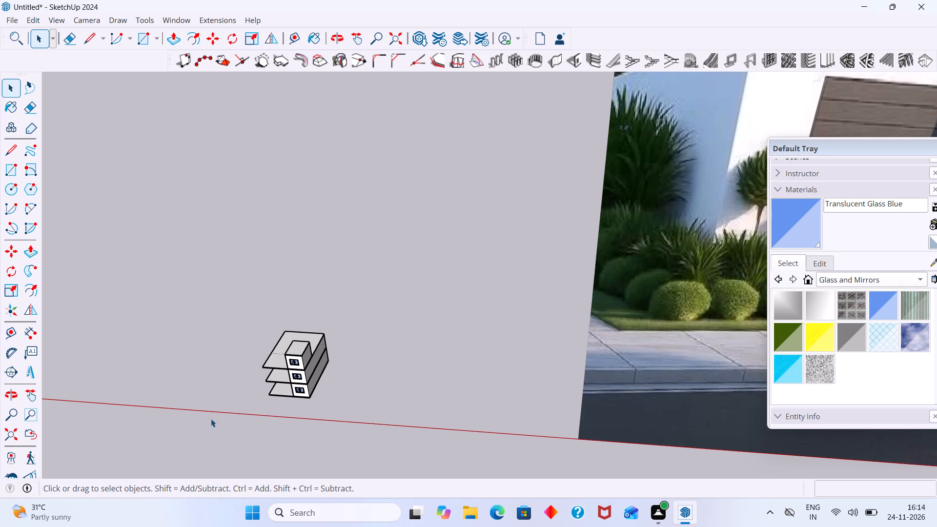
pyautogui.moveTo(212, 408); pyautogui.dragTo(249, 286, button='middle')
pyautogui.scroll(-4, 313, 391)
pyautogui.moveTo(302, 406); pyautogui.dragTo(306, 306, button='middle')
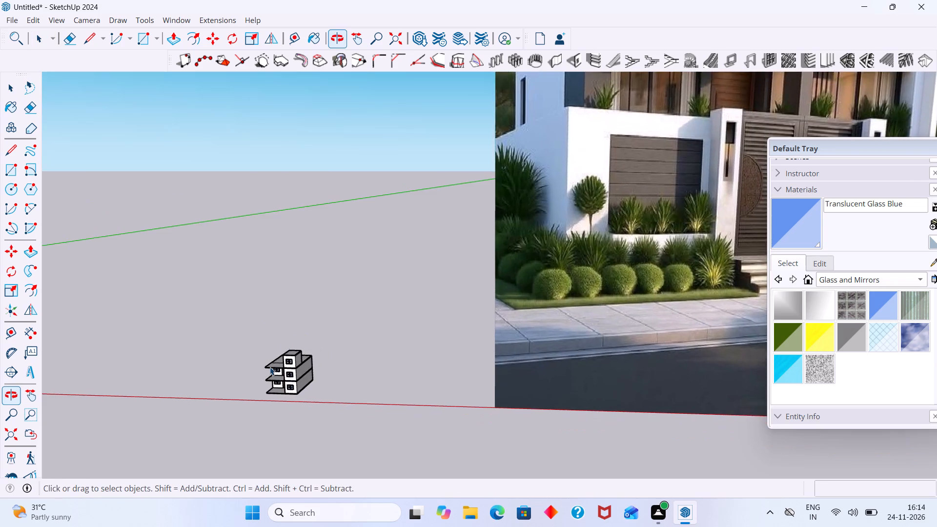
pyautogui.scroll(6, 270, 367)
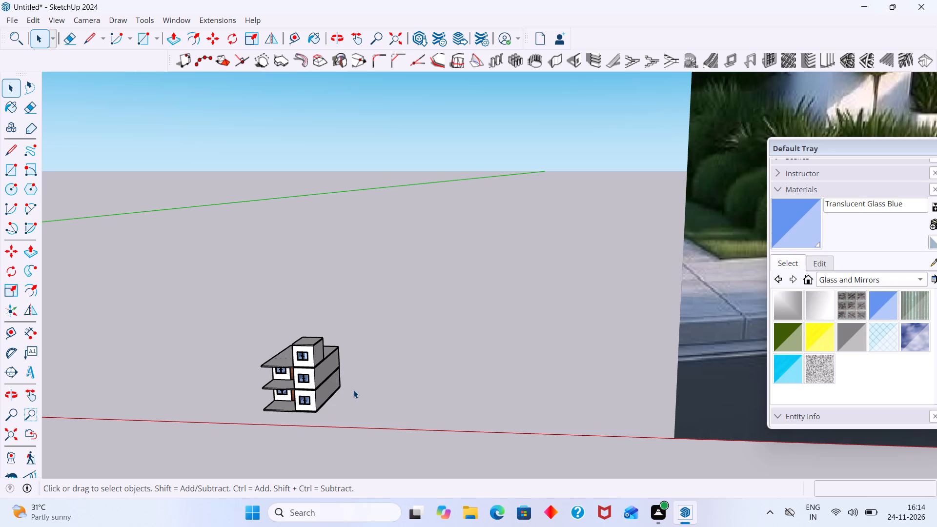
pyautogui.moveTo(356, 389); pyautogui.dragTo(333, 363, button='middle')
pyautogui.moveTo(319, 387); pyautogui.dragTo(346, 409, button='middle')
pyautogui.scroll(3, 346, 409)
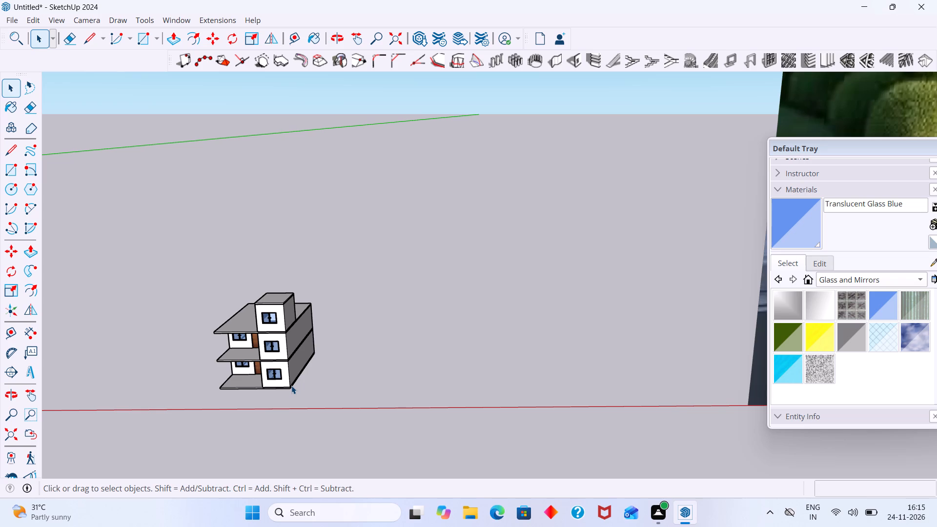
pyautogui.scroll(6, 285, 388)
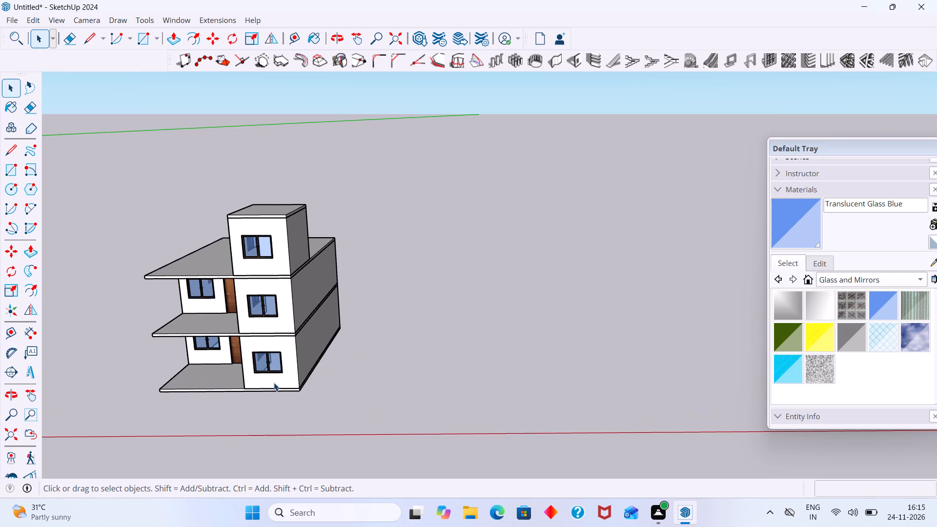
pyautogui.scroll(4, 274, 383)
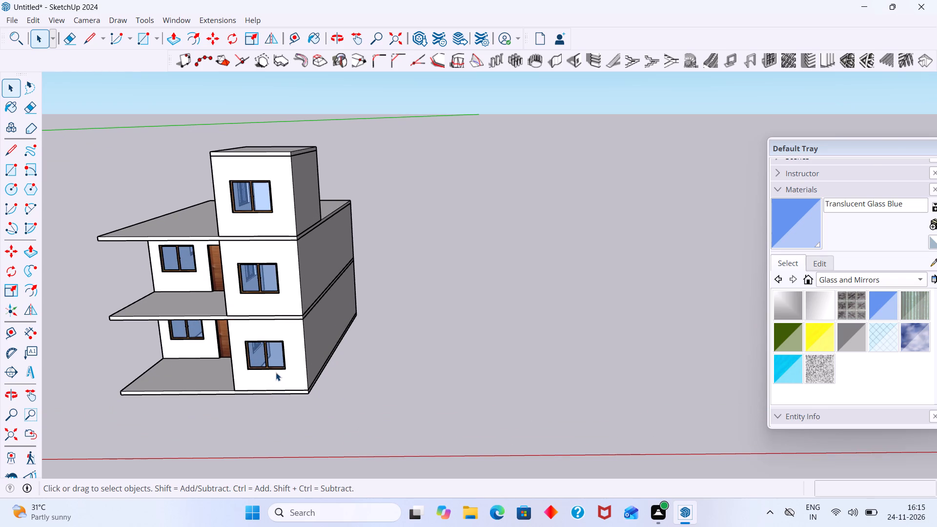
pyautogui.scroll(-2, 277, 376)
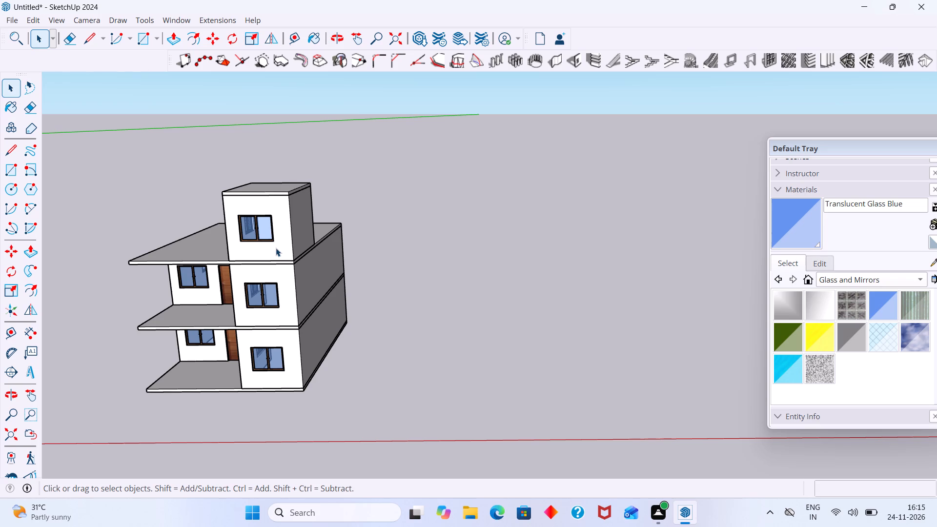
pyautogui.scroll(5, 276, 247)
pyautogui.moveTo(255, 352); pyautogui.dragTo(227, 406, button='middle')
pyautogui.scroll(3, 259, 320)
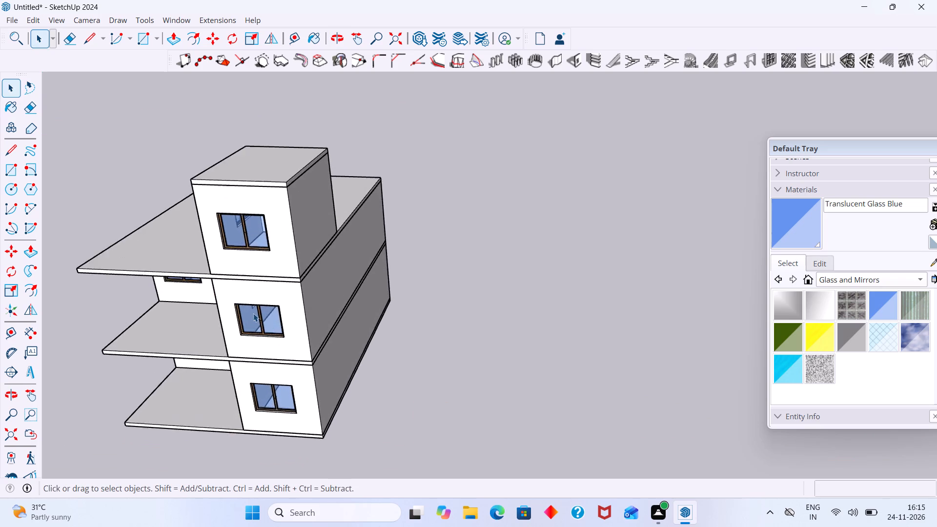
pyautogui.scroll(13, 253, 313)
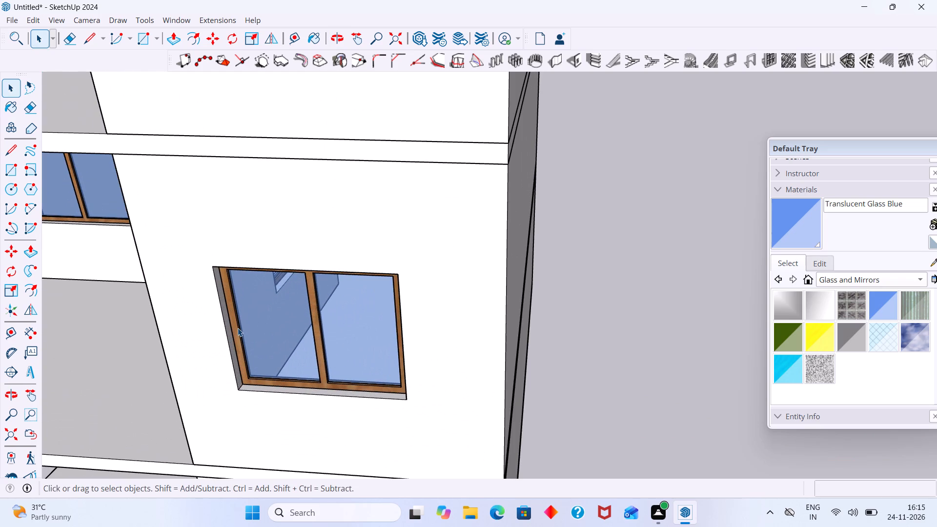
pyautogui.scroll(-5, 238, 328)
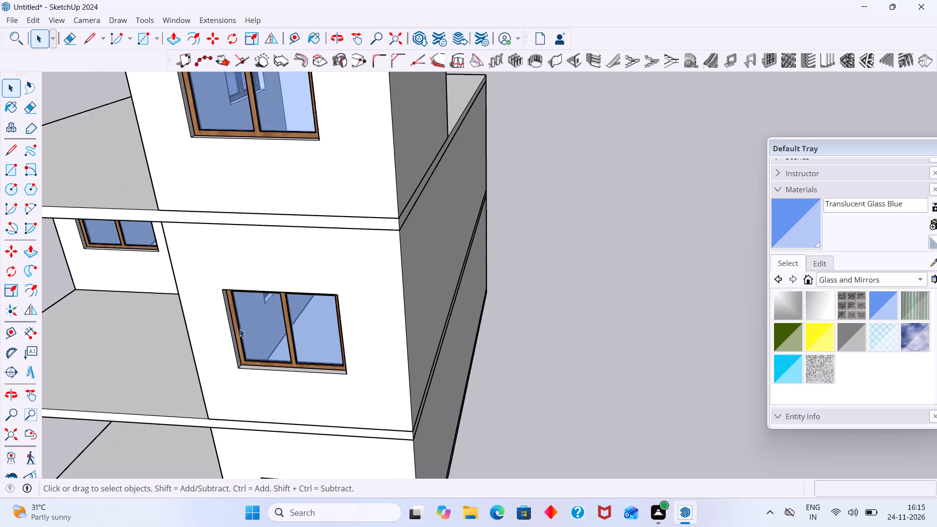
pyautogui.scroll(-19, 240, 329)
pyautogui.moveTo(252, 384); pyautogui.dragTo(227, 322, button='middle')
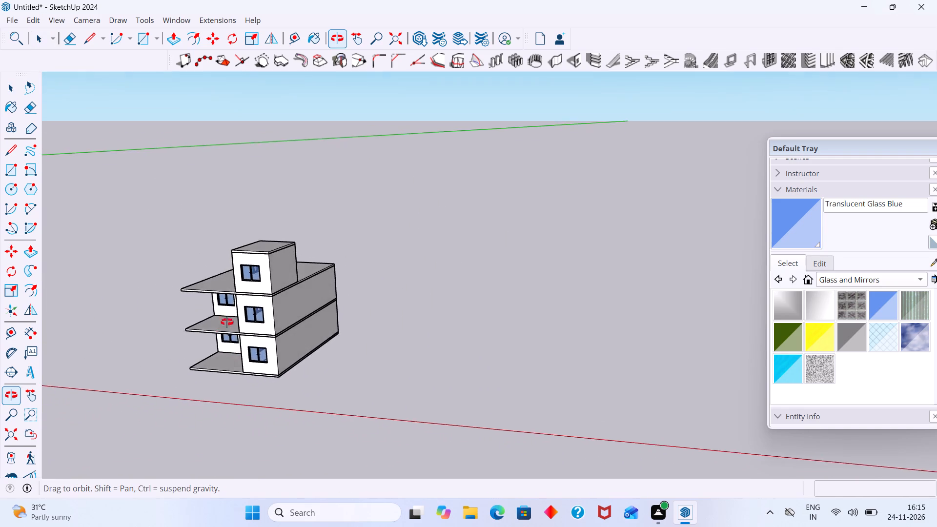
pyautogui.moveTo(227, 322); pyautogui.dragTo(285, 313, button='middle')
pyautogui.scroll(5, 232, 344)
pyautogui.moveTo(228, 354); pyautogui.dragTo(286, 281, button='middle')
pyautogui.scroll(3, 226, 306)
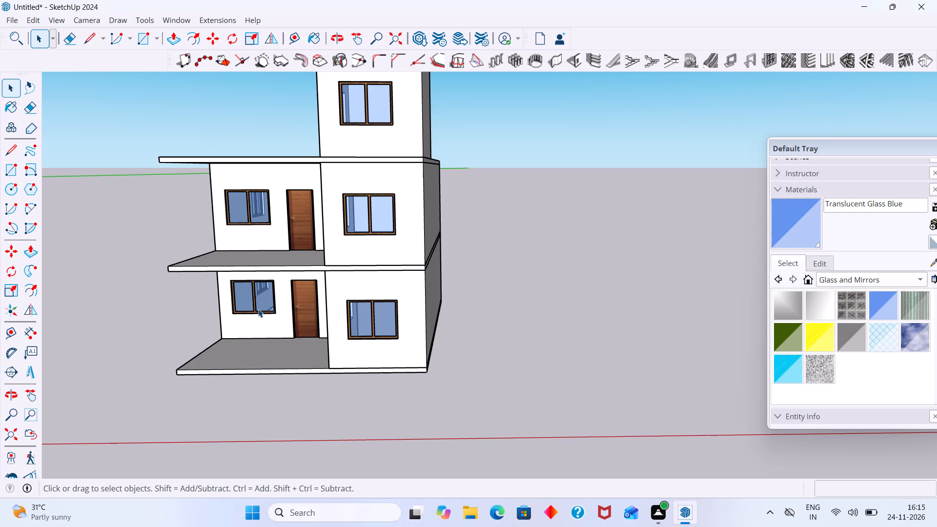
pyautogui.scroll(-15, 262, 312)
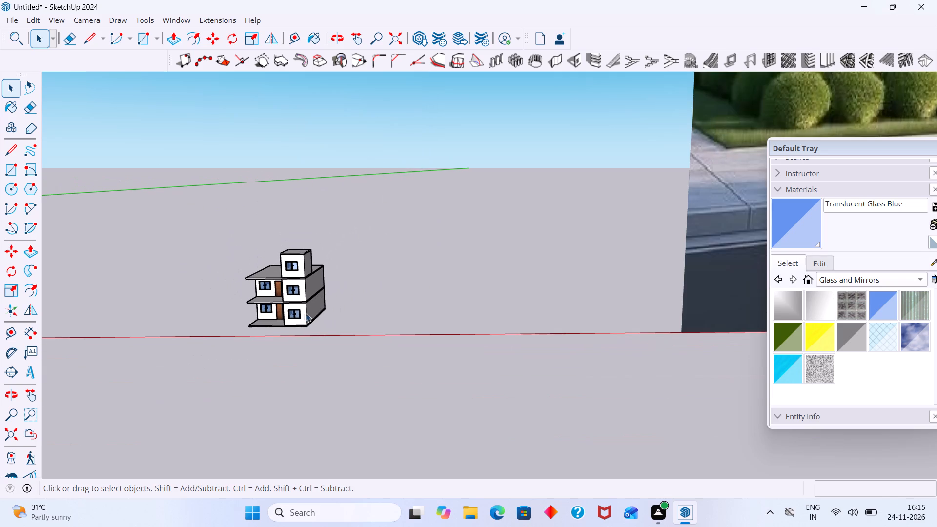
pyautogui.moveTo(314, 311); pyautogui.dragTo(225, 317, button='middle')
pyautogui.scroll(5, 211, 335)
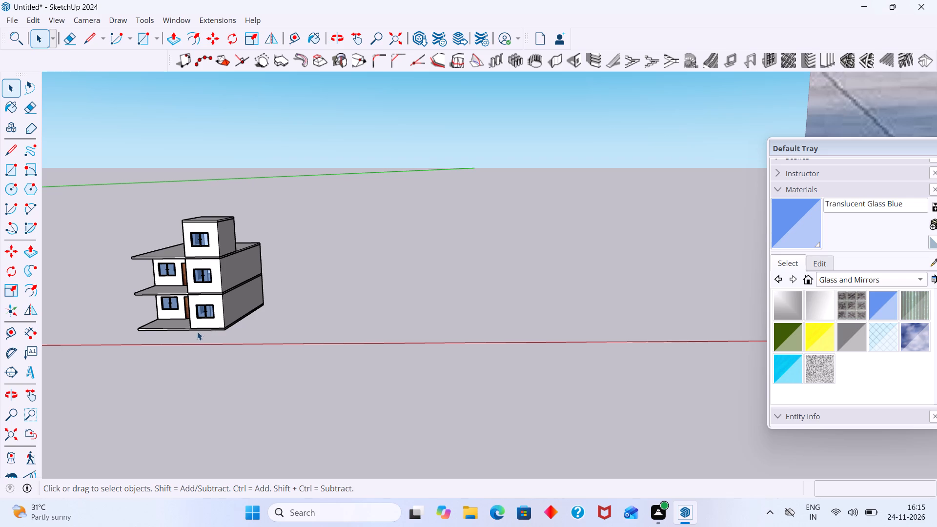
pyautogui.moveTo(192, 345); pyautogui.dragTo(196, 408, button='middle')
pyautogui.scroll(15, 197, 344)
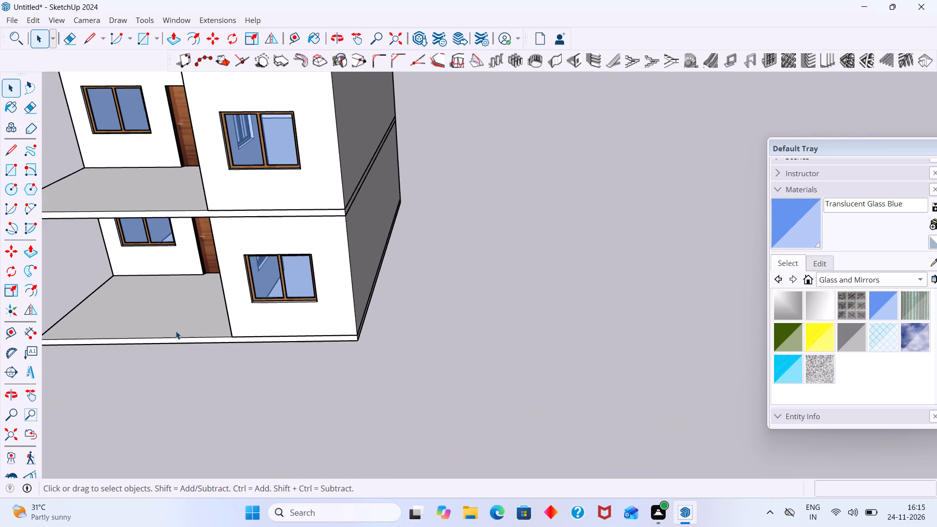
pyautogui.moveTo(176, 331); pyautogui.dragTo(225, 284, button='middle')
pyautogui.scroll(1, 225, 284)
pyautogui.scroll(-11, 224, 284)
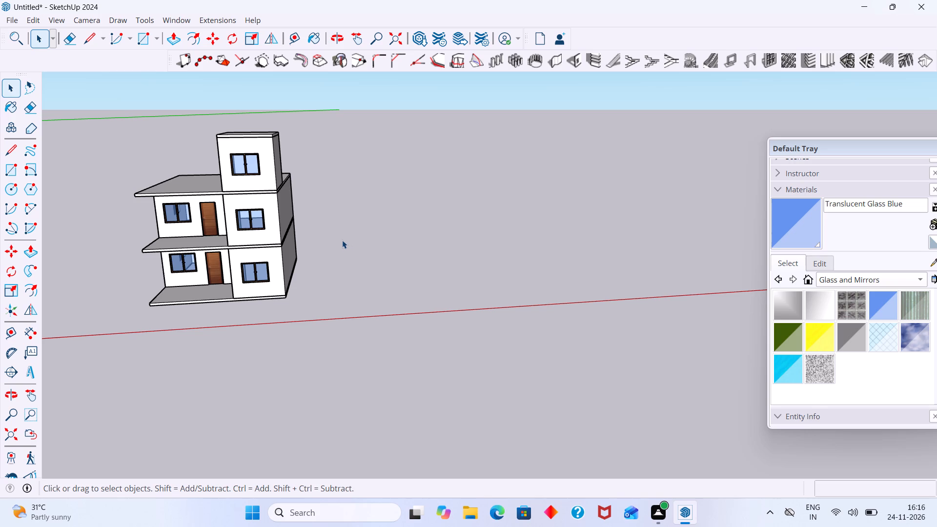
pyautogui.scroll(11, 284, 233)
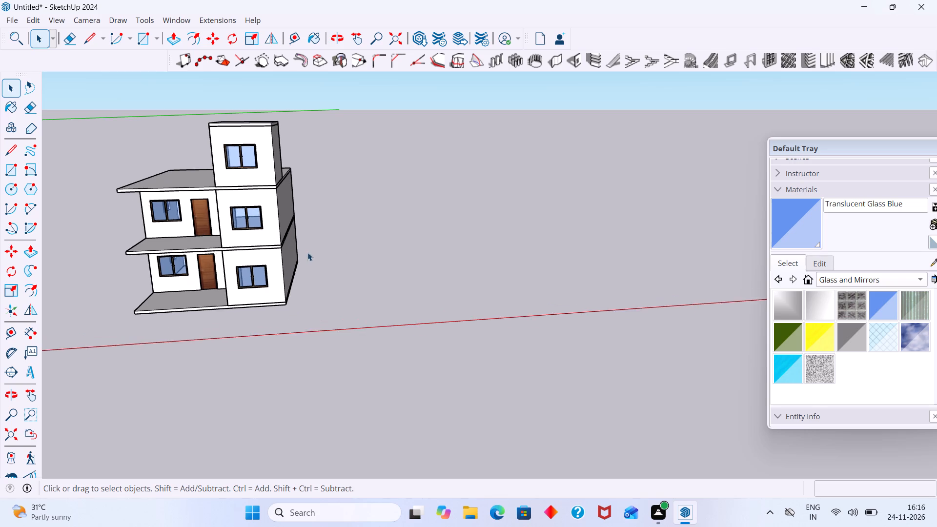
pyautogui.moveTo(292, 252); pyautogui.dragTo(257, 255, button='middle')
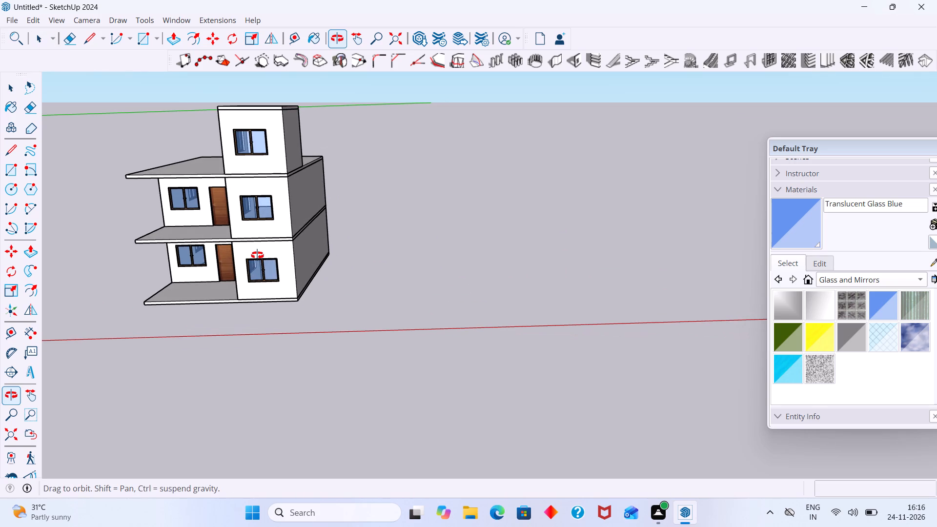
pyautogui.moveTo(257, 255); pyautogui.dragTo(270, 255, button='middle')
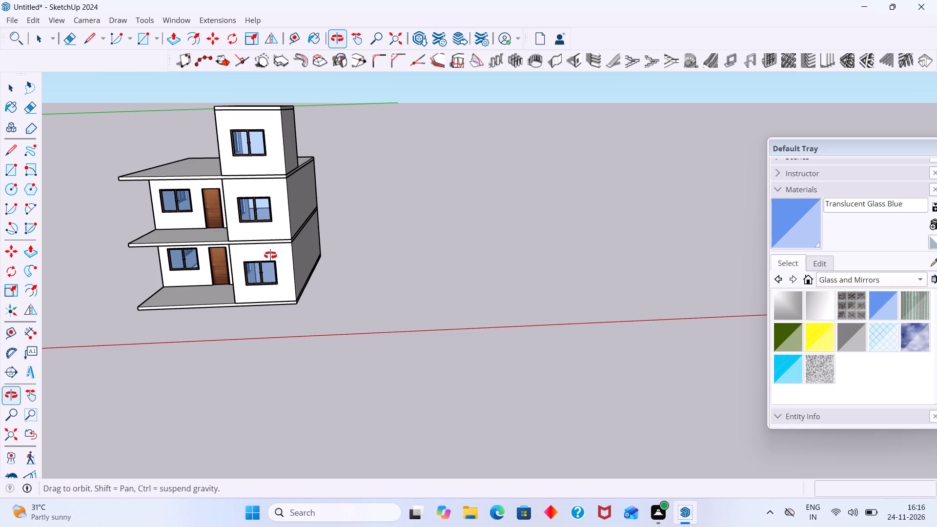
pyautogui.moveTo(270, 255); pyautogui.dragTo(267, 257, button='middle')
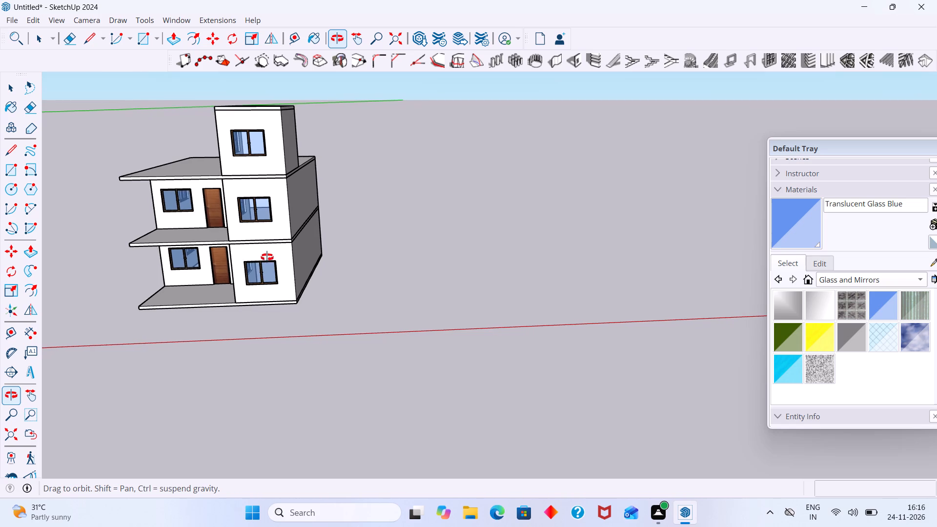
pyautogui.moveTo(267, 257); pyautogui.dragTo(285, 243, button='middle')
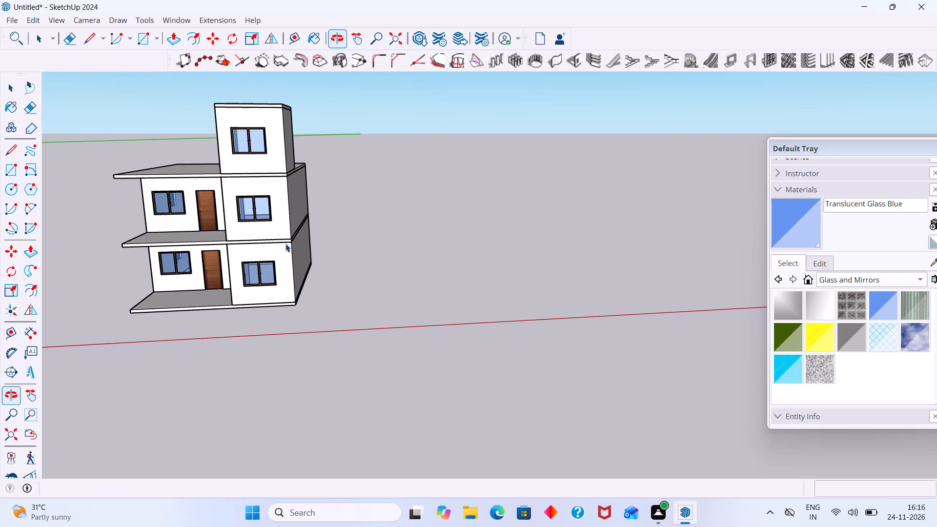
pyautogui.scroll(-3, 283, 246)
pyautogui.keyDown('shift'); pyautogui.moveTo(258, 268); pyautogui.dragTo(295, 258, button='middle'); pyautogui.keyUp('shift')
pyautogui.scroll(-5, 284, 265)
pyautogui.moveTo(269, 273); pyautogui.dragTo(343, 277, button='middle')
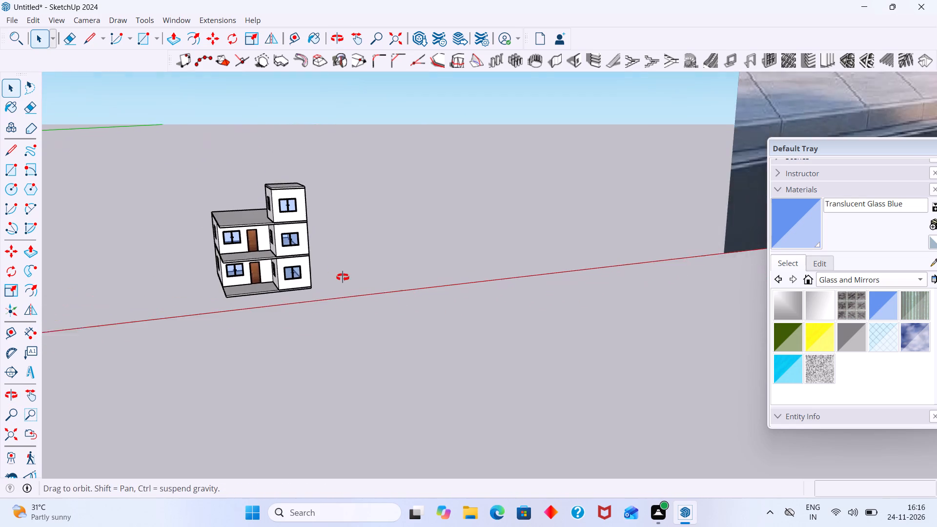
pyautogui.moveTo(343, 277); pyautogui.dragTo(336, 281, button='middle')
pyautogui.scroll(12, 269, 295)
pyautogui.moveTo(202, 289); pyautogui.dragTo(261, 291, button='middle')
pyautogui.scroll(-7, 249, 295)
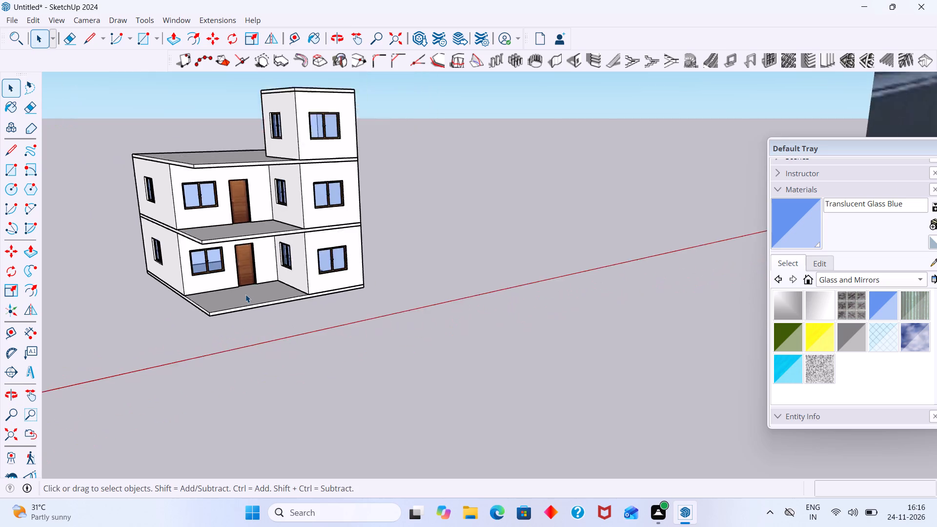
# Move the house reference image by its bottom corner along the red axis to stand close beside the house model.
pyautogui.scroll(-15, 245, 294)
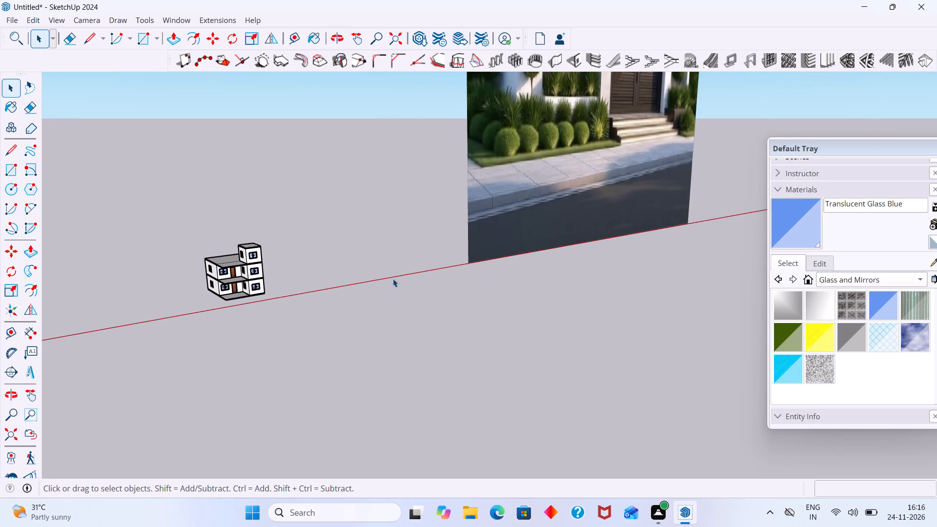
pyautogui.scroll(-6, 485, 243)
pyautogui.click(497, 224)
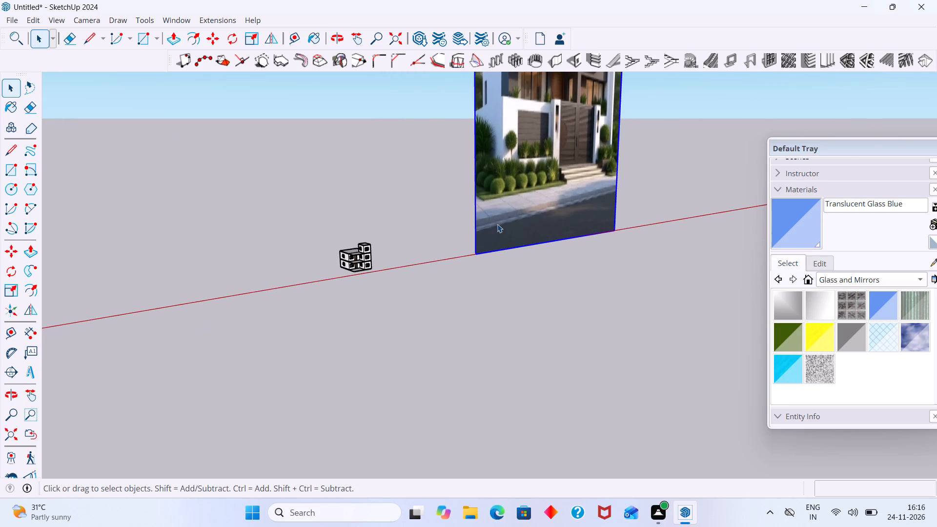
pyautogui.press('m')
pyautogui.click(477, 256)
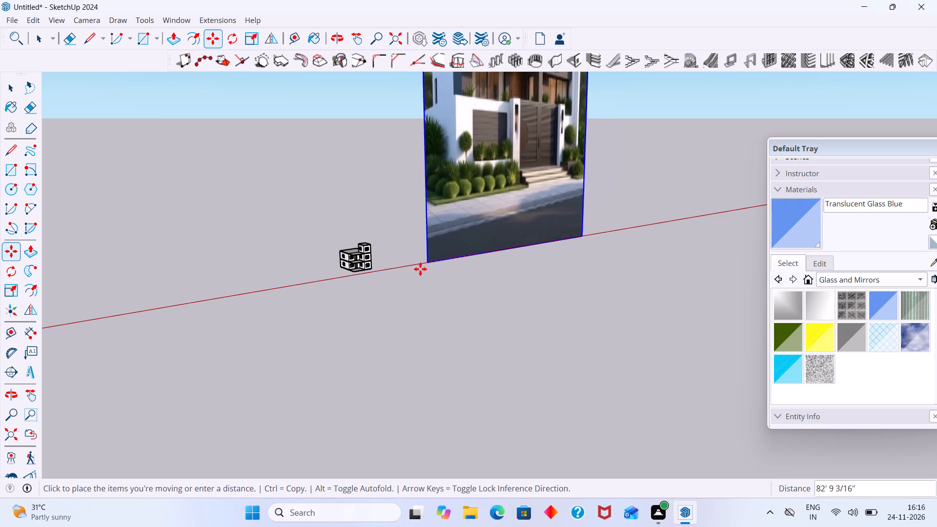
pyautogui.click(394, 270)
pyautogui.press('space')
pyautogui.click(423, 287)
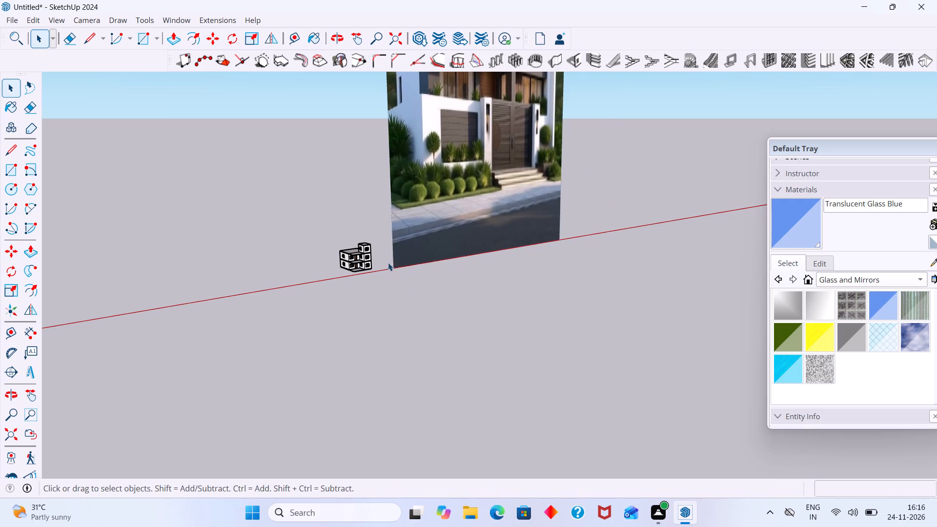
# Move the house reference image by its bottom corner along the red axis, farther away from the house model, and deselect it.
pyautogui.moveTo(372, 258); pyautogui.dragTo(292, 248, button='middle')
pyautogui.scroll(-1, 332, 231)
pyautogui.keyDown('shift'); pyautogui.moveTo(319, 242); pyautogui.dragTo(251, 322, button='middle'); pyautogui.keyUp('shift')
pyautogui.scroll(-7, 285, 304)
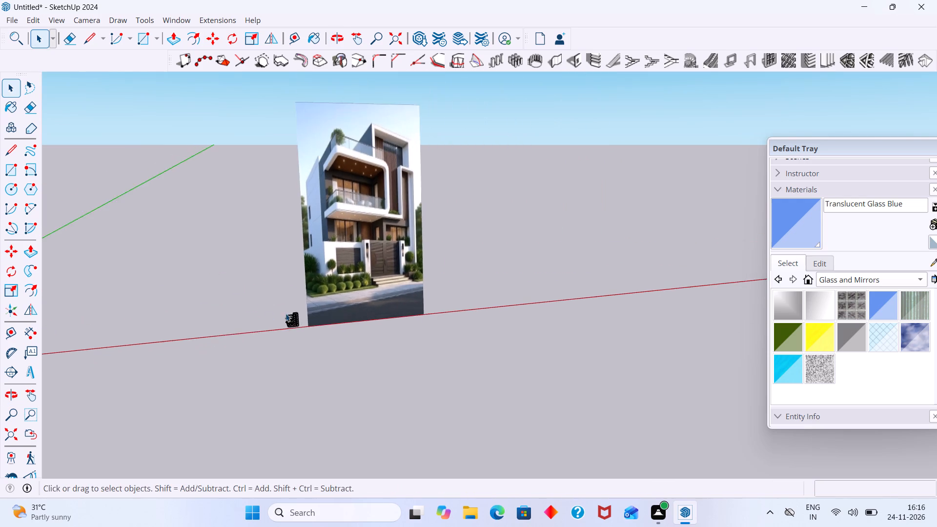
pyautogui.moveTo(285, 313); pyautogui.dragTo(235, 326, button='middle')
pyautogui.moveTo(281, 302); pyautogui.dragTo(224, 307, button='middle')
pyautogui.scroll(5, 278, 291)
pyautogui.moveTo(327, 301); pyautogui.dragTo(348, 301, button='middle')
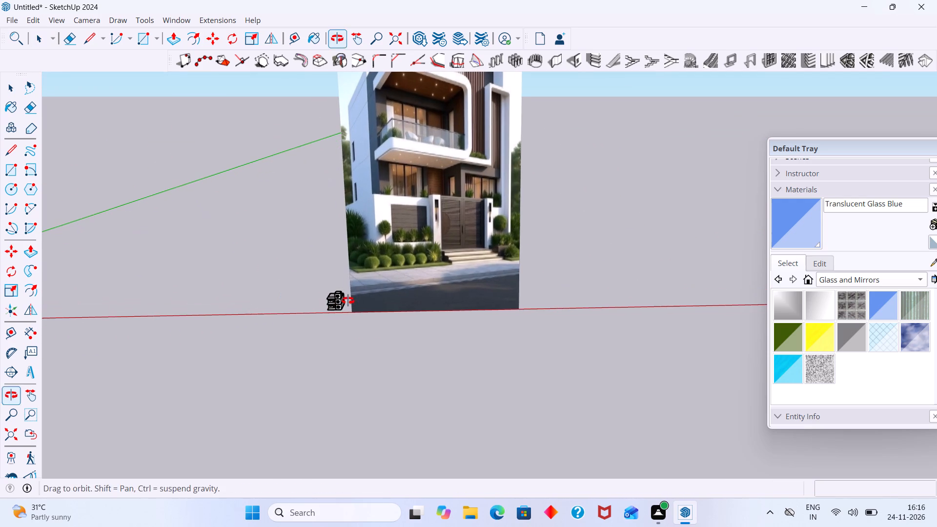
pyautogui.moveTo(348, 301); pyautogui.dragTo(350, 301, button='middle')
pyautogui.click(380, 300)
pyautogui.press('m')
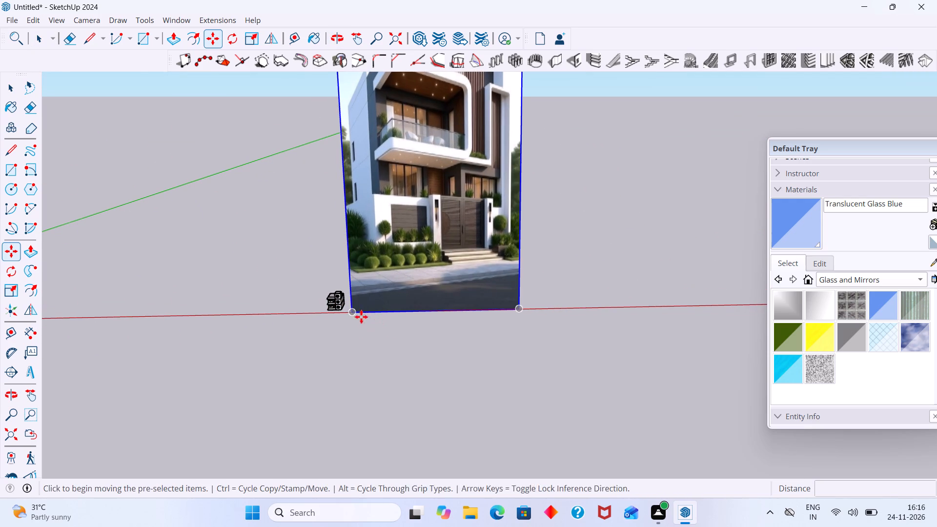
pyautogui.click(351, 312)
pyautogui.click(440, 304)
pyautogui.press('space')
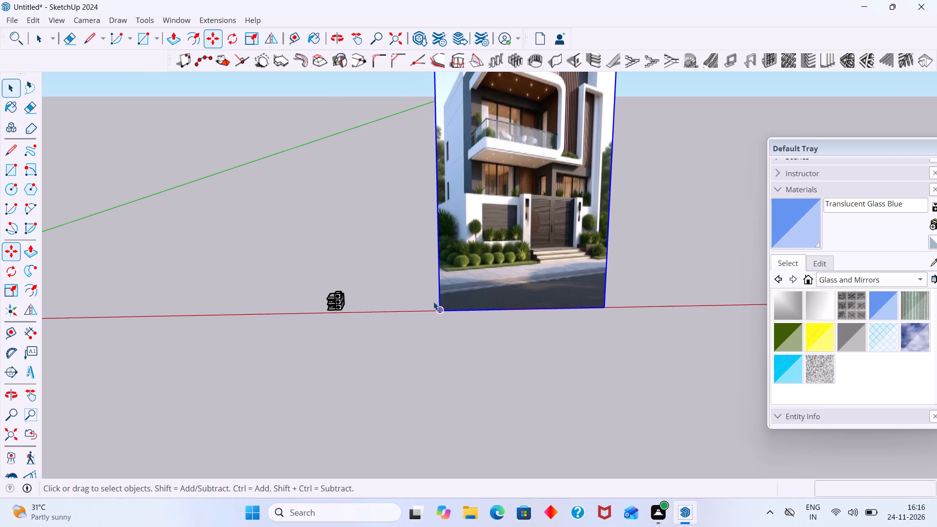
pyautogui.click(407, 293)
# Compare the house model with the reference image beside it, examining the front facade, projecting slabs, balcony and storeys.
pyautogui.scroll(-5, 398, 290)
pyautogui.keyDown('shift'); pyautogui.moveTo(396, 290); pyautogui.dragTo(335, 363, button='middle'); pyautogui.keyUp('shift')
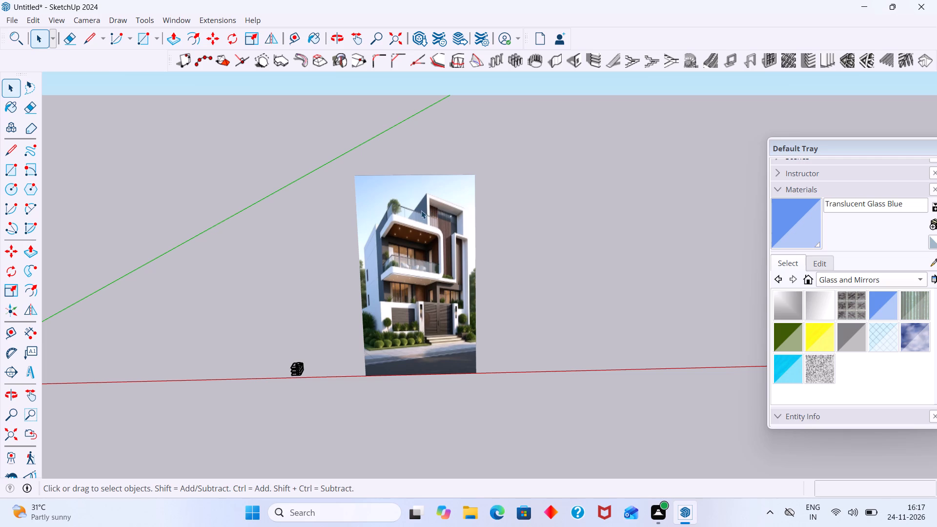
pyautogui.scroll(6, 303, 373)
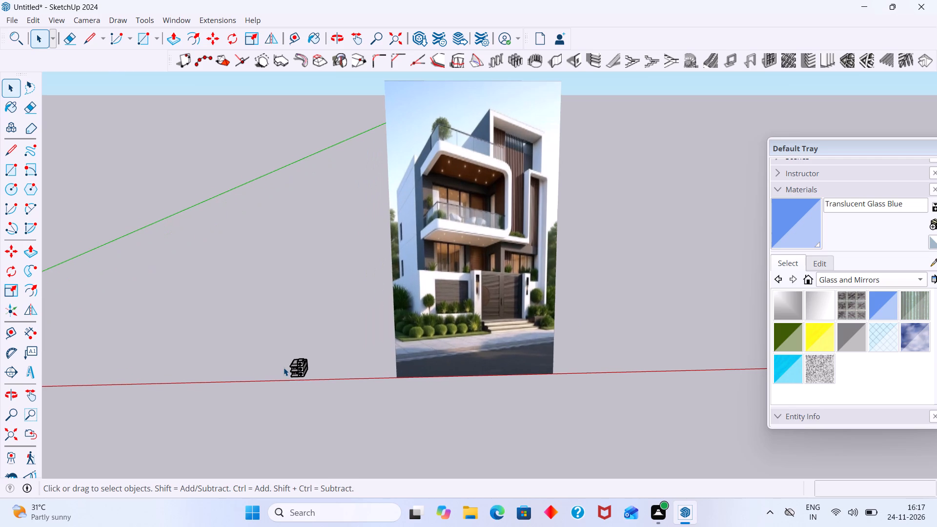
pyautogui.scroll(1, 284, 367)
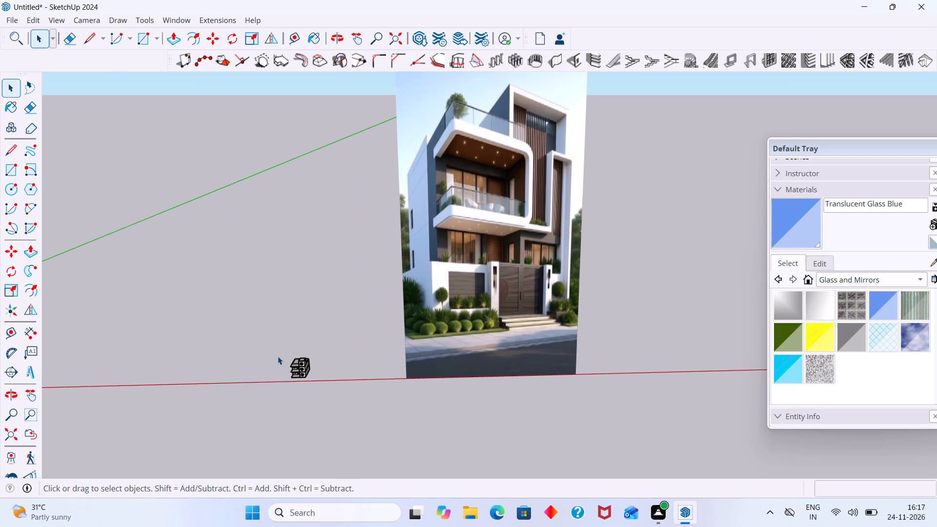
pyautogui.scroll(7, 259, 358)
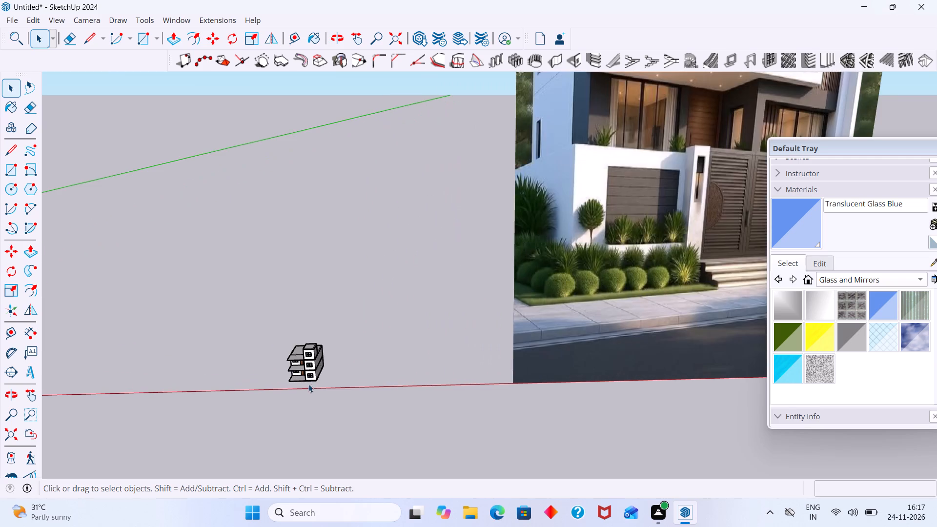
pyautogui.moveTo(310, 385); pyautogui.dragTo(342, 386, button='middle')
pyautogui.scroll(1, 342, 386)
pyautogui.scroll(-7, 343, 386)
pyautogui.keyDown('shift'); pyautogui.moveTo(343, 383); pyautogui.dragTo(235, 397, button='middle'); pyautogui.keyUp('shift')
pyautogui.scroll(3, 211, 401)
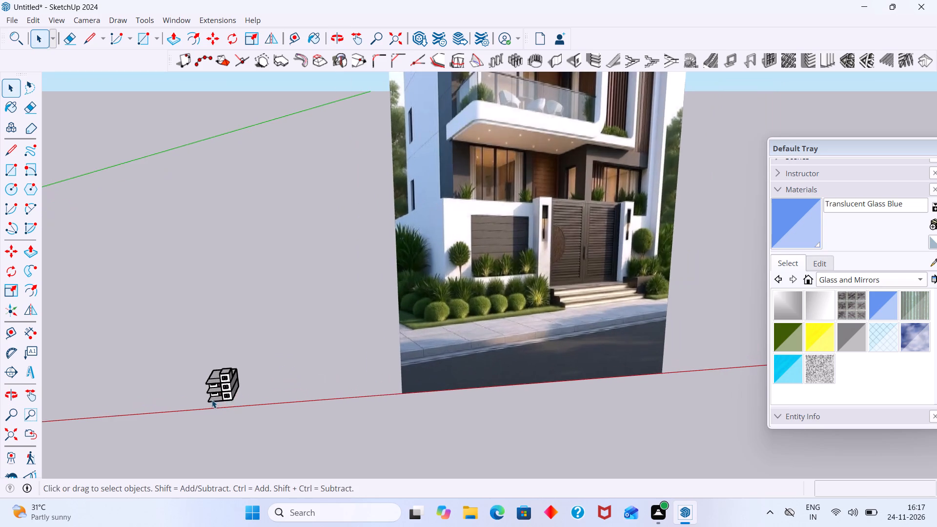
pyautogui.scroll(12, 216, 393)
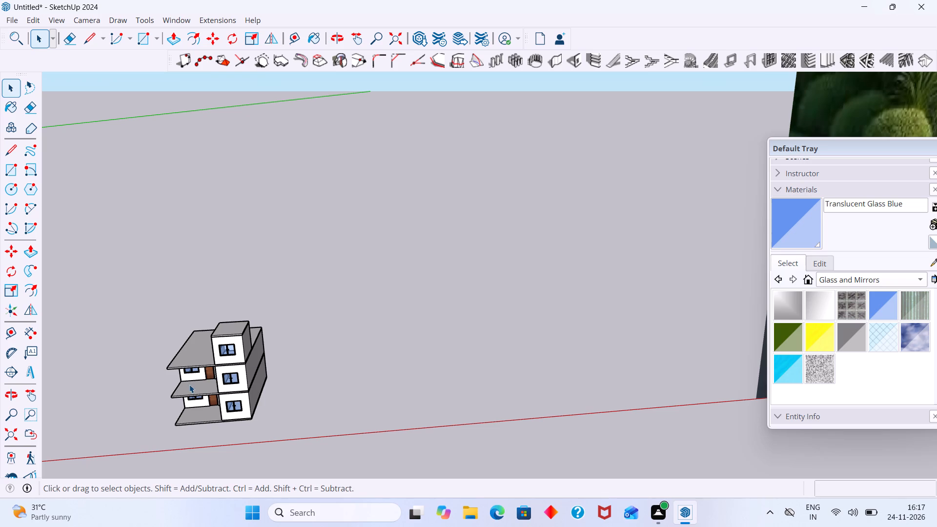
pyautogui.scroll(4, 189, 385)
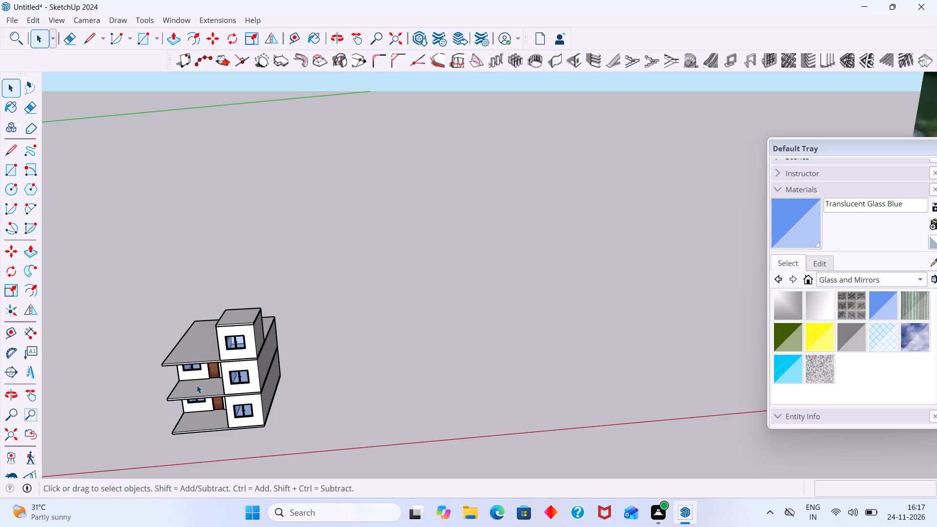
pyautogui.scroll(6, 236, 385)
pyautogui.scroll(-18, 236, 377)
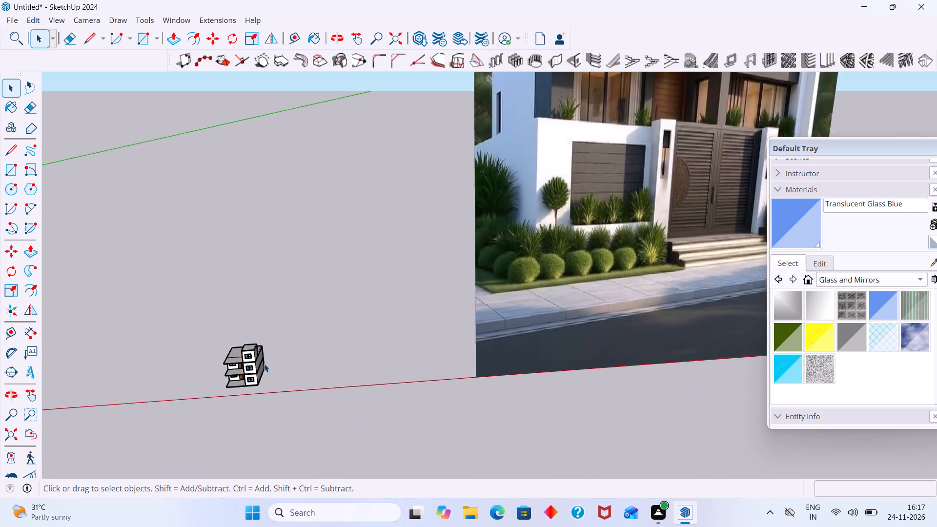
pyautogui.scroll(-4, 264, 364)
pyautogui.moveTo(262, 360); pyautogui.dragTo(163, 366, button='middle')
pyautogui.scroll(-7, 194, 363)
pyautogui.moveTo(248, 359); pyautogui.dragTo(257, 332, button='middle')
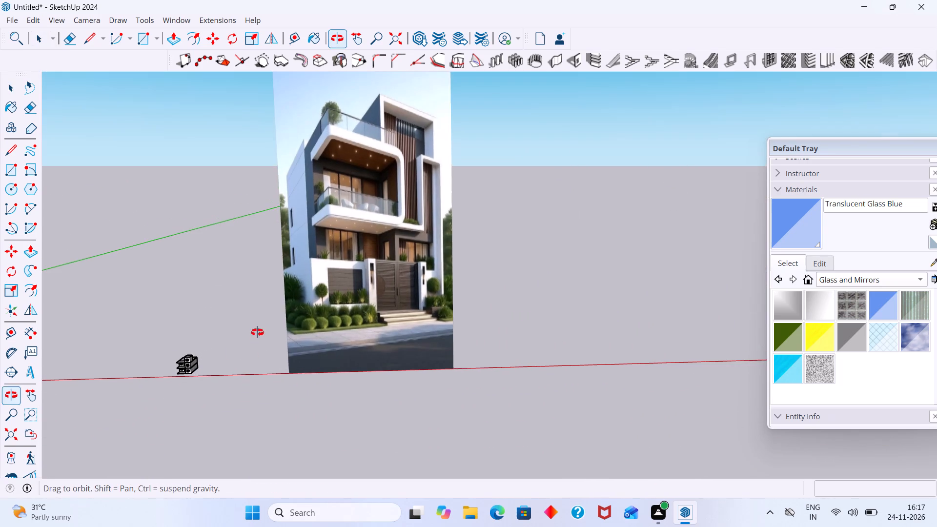
pyautogui.moveTo(257, 332); pyautogui.dragTo(257, 332, button='middle')
pyautogui.scroll(5, 190, 367)
pyautogui.scroll(2, 157, 394)
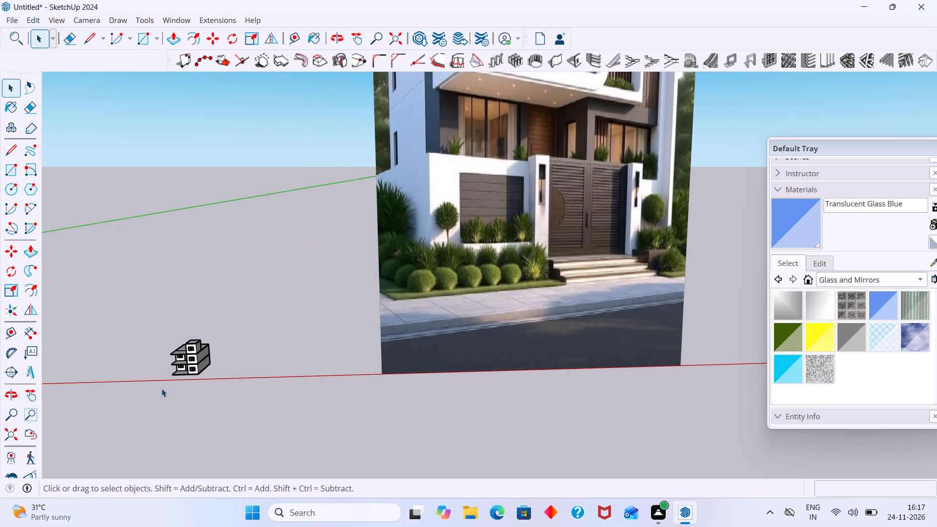
pyautogui.scroll(-6, 174, 380)
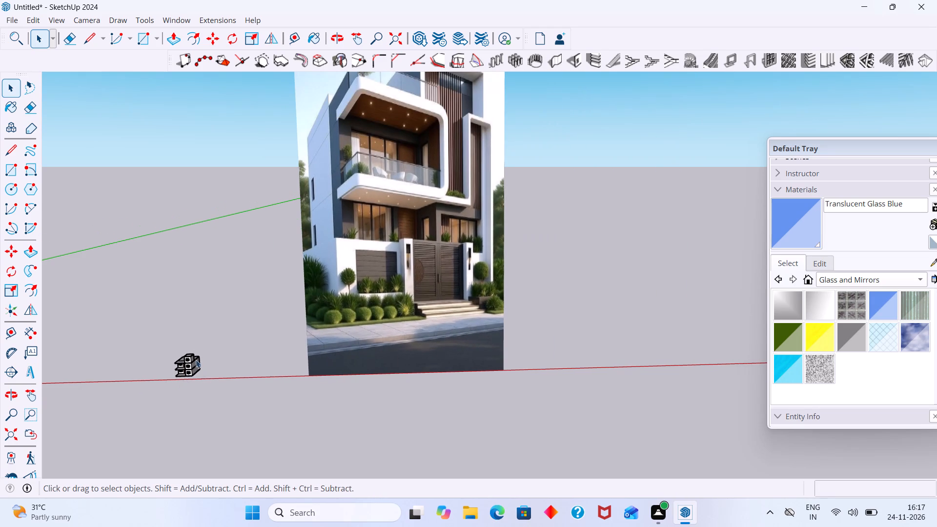
pyautogui.moveTo(181, 355); pyautogui.dragTo(209, 334, button='middle')
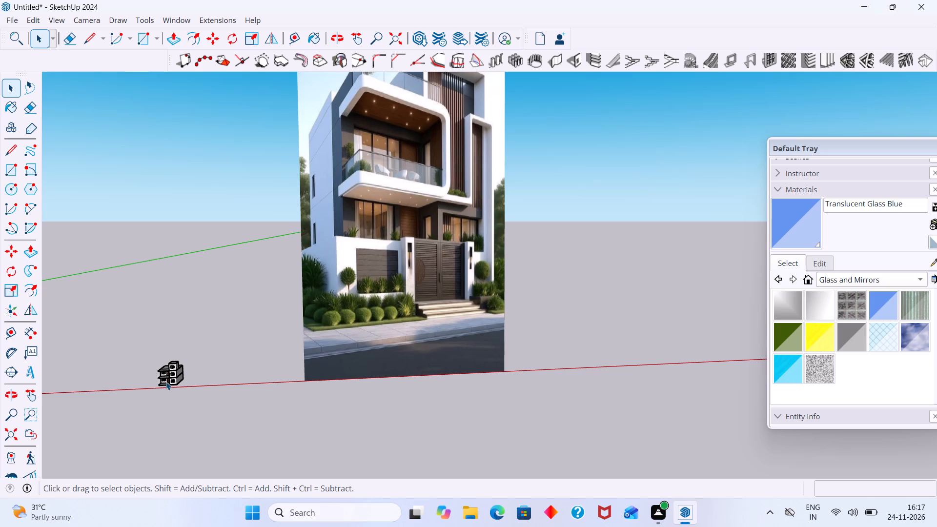
pyautogui.scroll(-3, 165, 378)
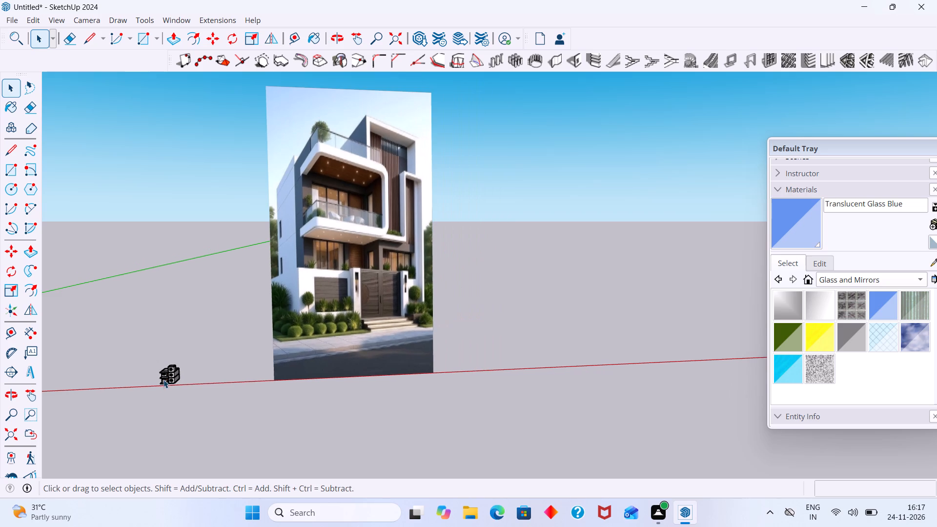
pyautogui.scroll(4, 153, 387)
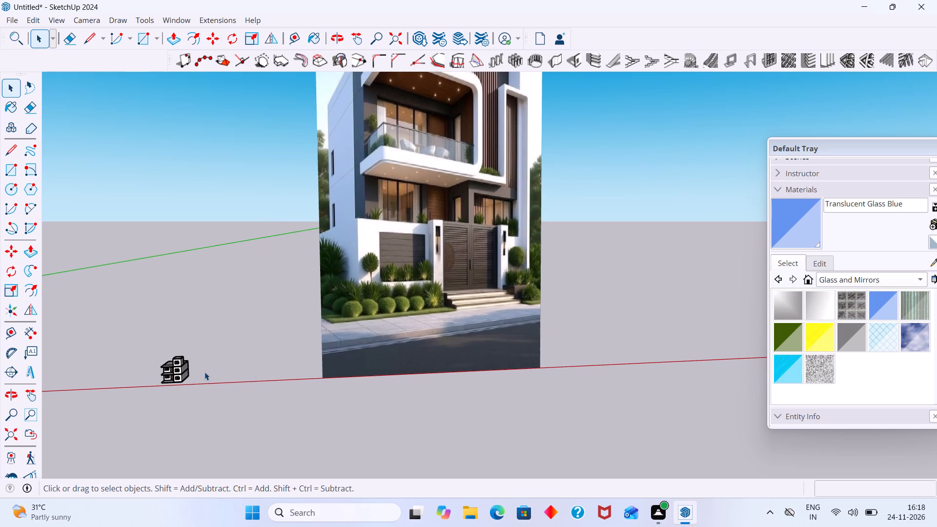
pyautogui.scroll(-3, 199, 371)
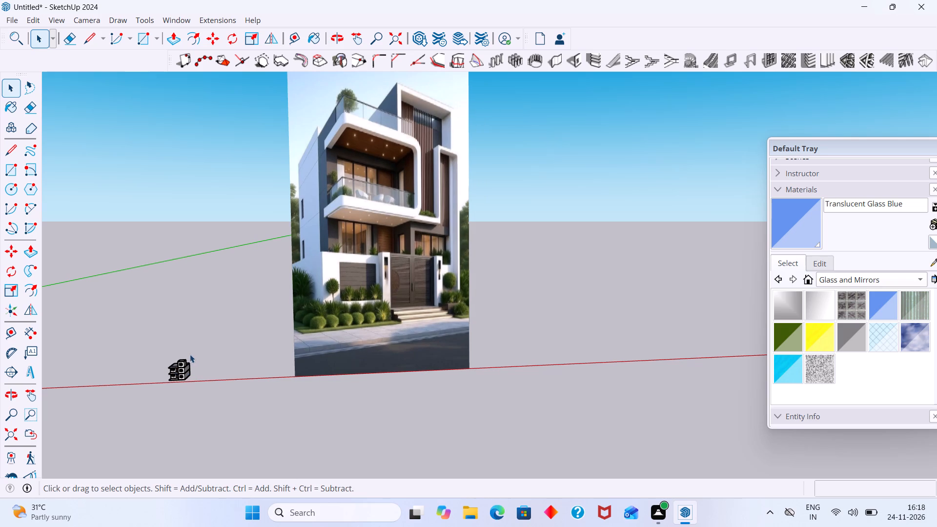
pyautogui.scroll(11, 189, 361)
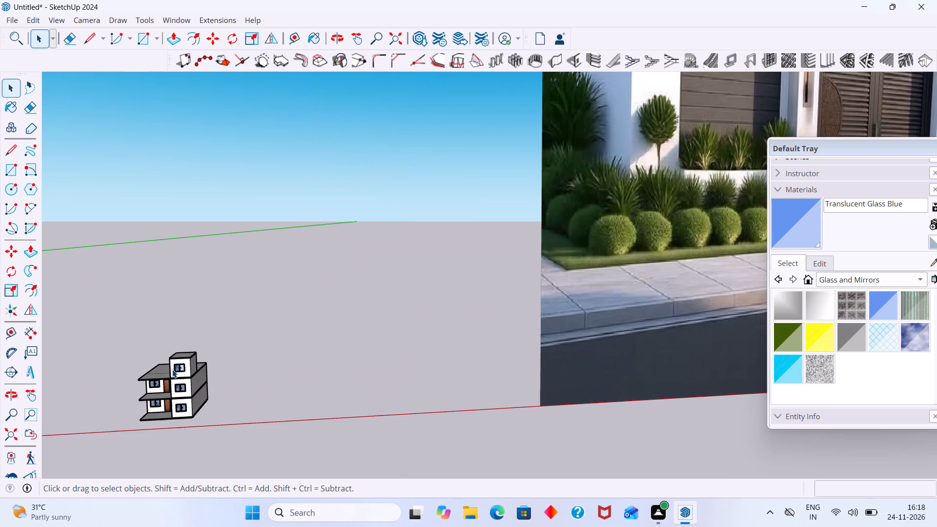
pyautogui.scroll(9, 172, 369)
pyautogui.scroll(-20, 177, 381)
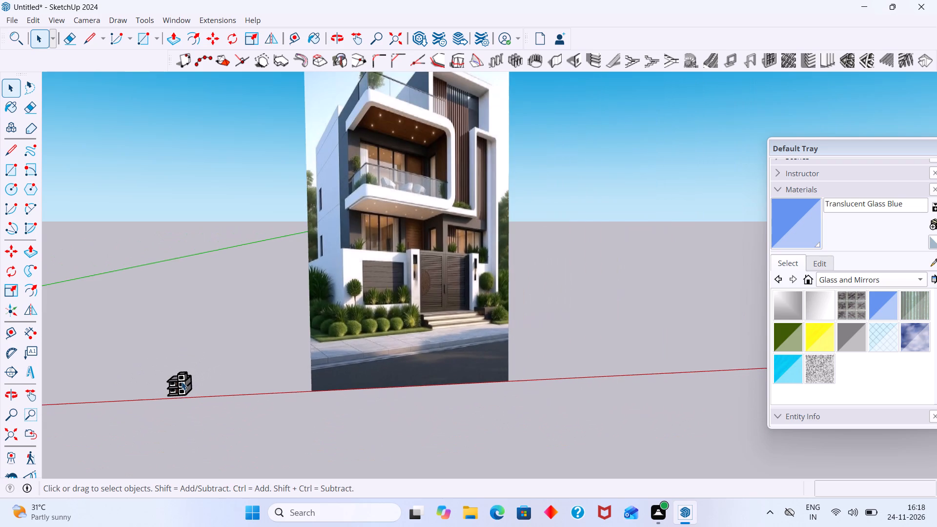
pyautogui.scroll(-2, 182, 382)
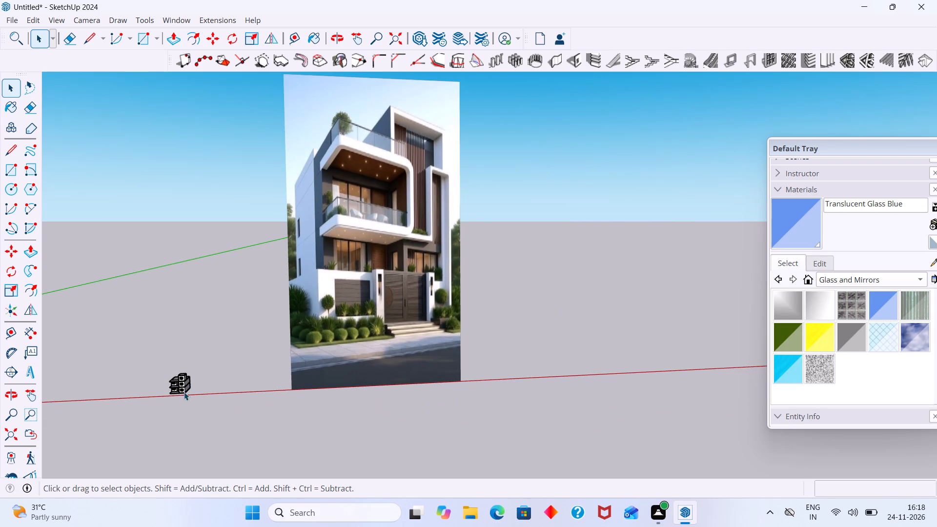
pyautogui.scroll(6, 181, 392)
pyautogui.moveTo(161, 390); pyautogui.dragTo(221, 385, button='middle')
pyautogui.scroll(-2, 162, 388)
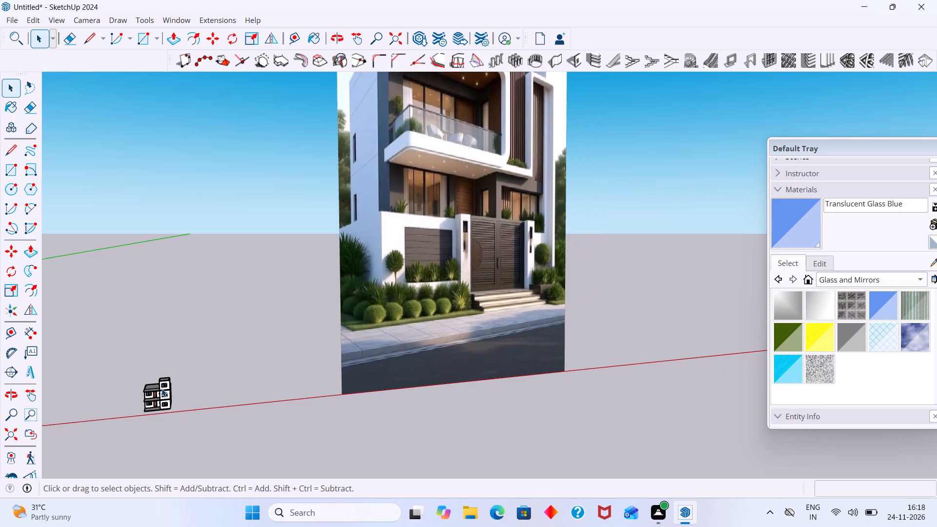
pyautogui.scroll(-2, 162, 389)
pyautogui.moveTo(184, 407); pyautogui.dragTo(195, 426, button='middle')
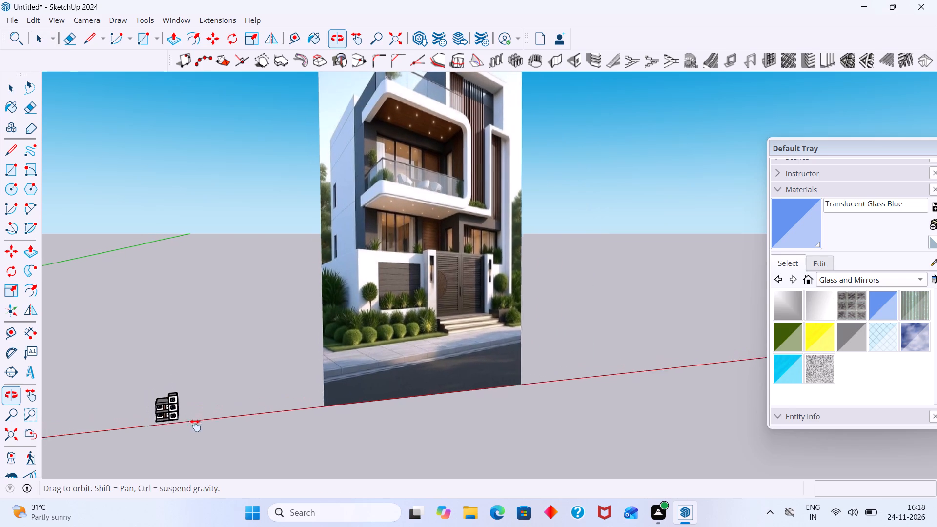
pyautogui.moveTo(195, 426); pyautogui.dragTo(205, 421, button='middle')
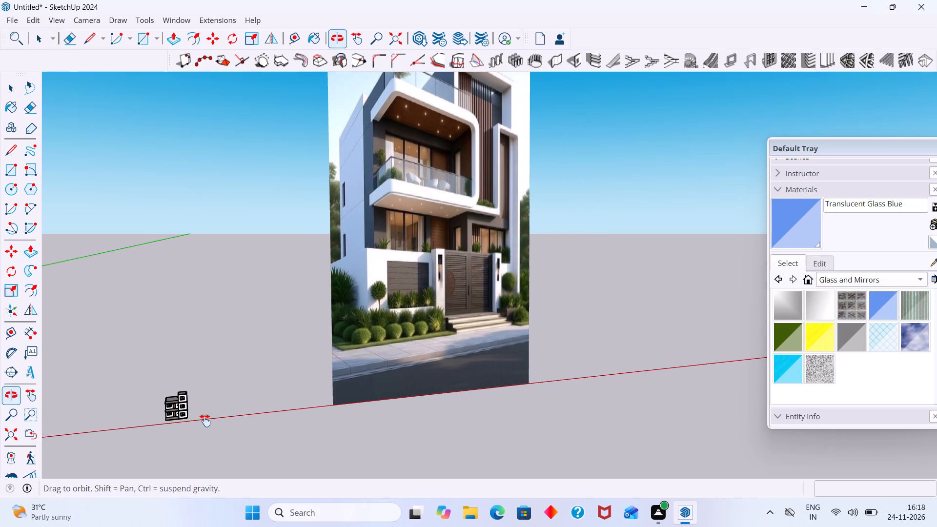
pyautogui.moveTo(205, 421); pyautogui.dragTo(208, 419, button='middle')
# Open the slab group at the base of the top-storey room and select the slab's long front edge face.
pyautogui.scroll(20, 182, 410)
pyautogui.scroll(3, 182, 410)
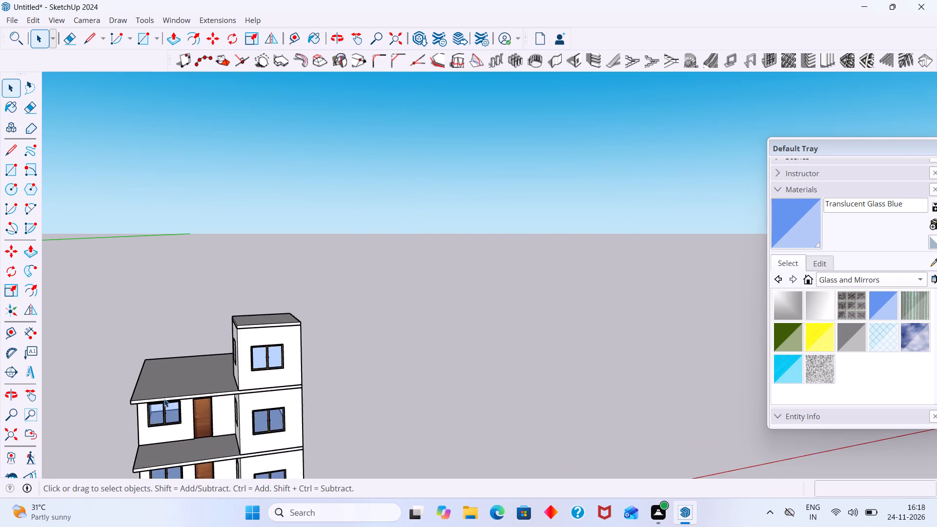
pyautogui.scroll(8, 164, 399)
pyautogui.moveTo(154, 401); pyautogui.dragTo(166, 399, button='middle')
pyautogui.scroll(9, 161, 402)
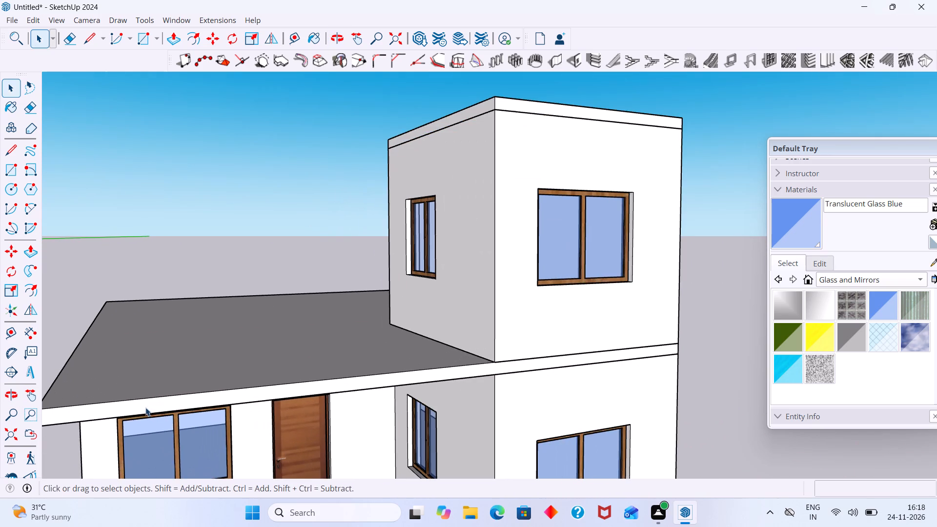
pyautogui.doubleClick(145, 407)
pyautogui.click(152, 406)
pyautogui.scroll(-4, 159, 402)
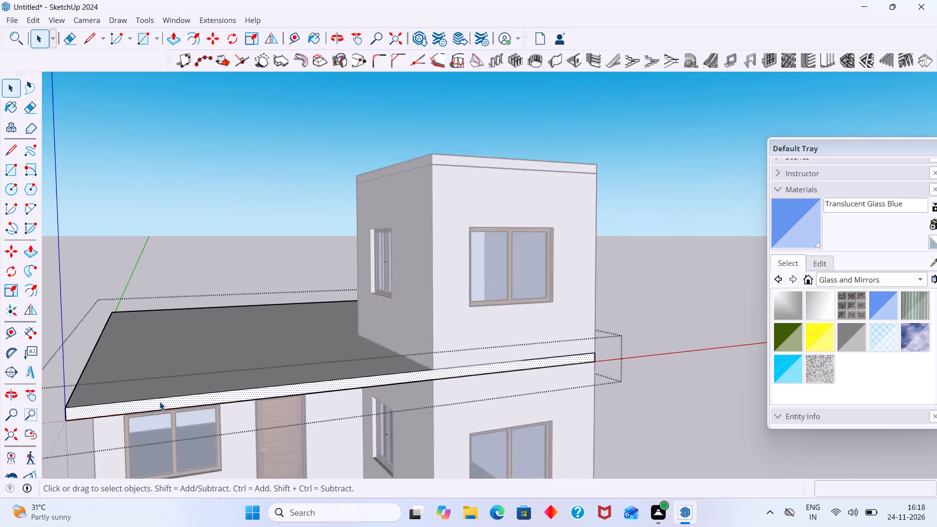
pyautogui.scroll(-4, 160, 402)
pyautogui.keyDown('shift'); pyautogui.moveTo(161, 402); pyautogui.dragTo(236, 378, button='middle'); pyautogui.keyUp('shift')
pyautogui.moveTo(174, 396); pyautogui.dragTo(241, 394, button='middle')
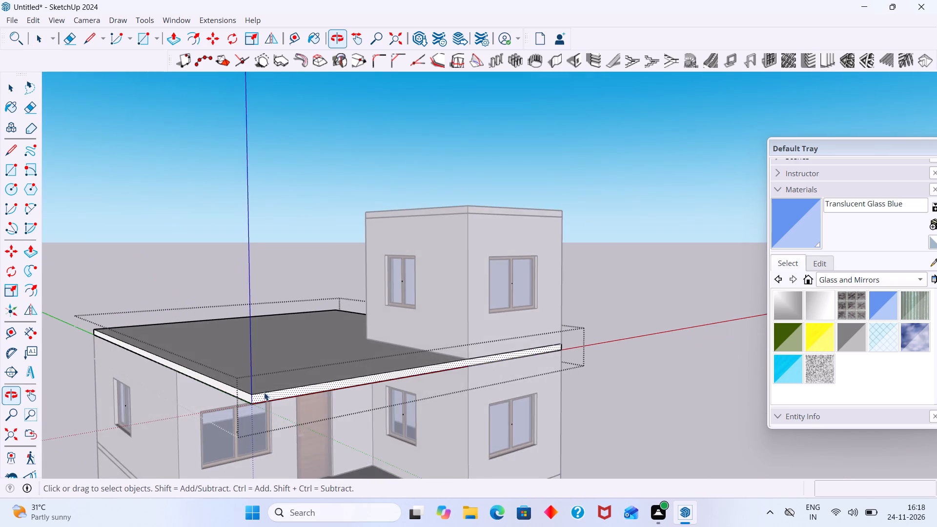
pyautogui.scroll(5, 268, 392)
pyautogui.scroll(-8, 263, 398)
pyautogui.moveTo(303, 396); pyautogui.dragTo(297, 397, button='middle')
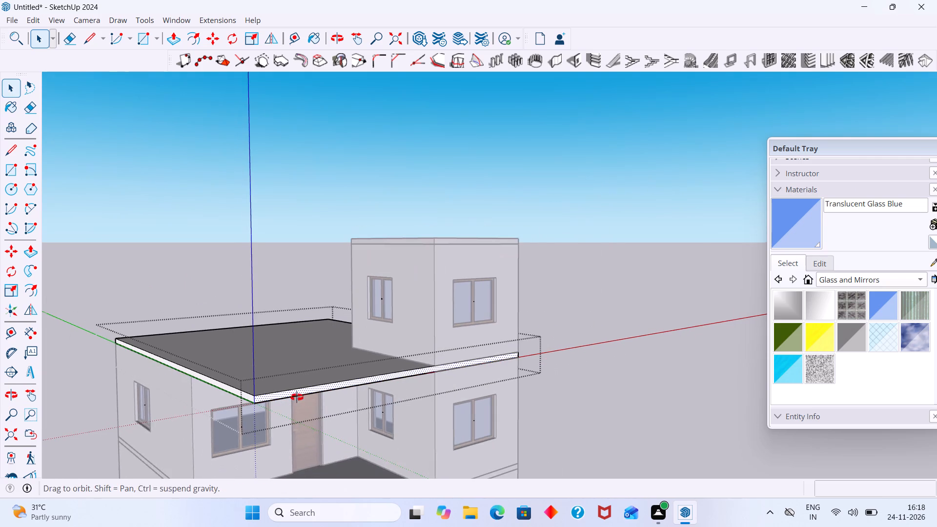
pyautogui.moveTo(297, 397); pyautogui.dragTo(295, 398, button='middle')
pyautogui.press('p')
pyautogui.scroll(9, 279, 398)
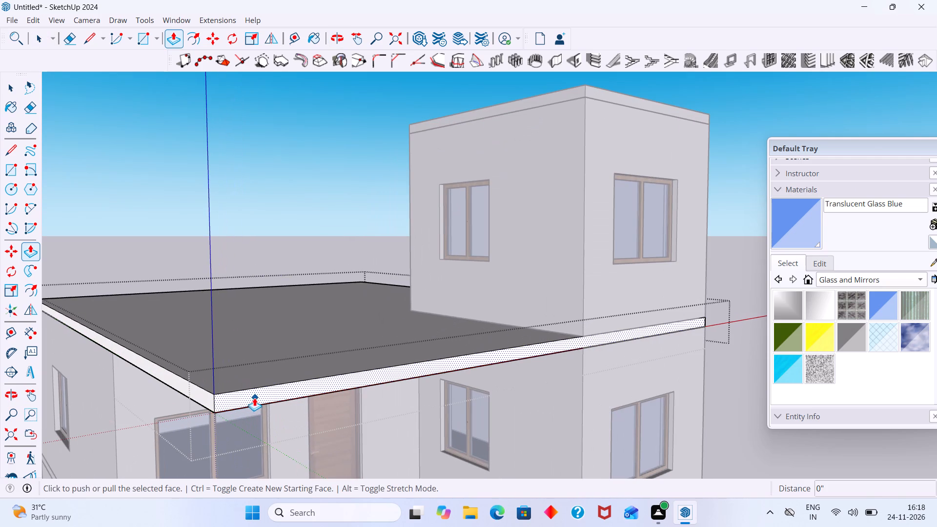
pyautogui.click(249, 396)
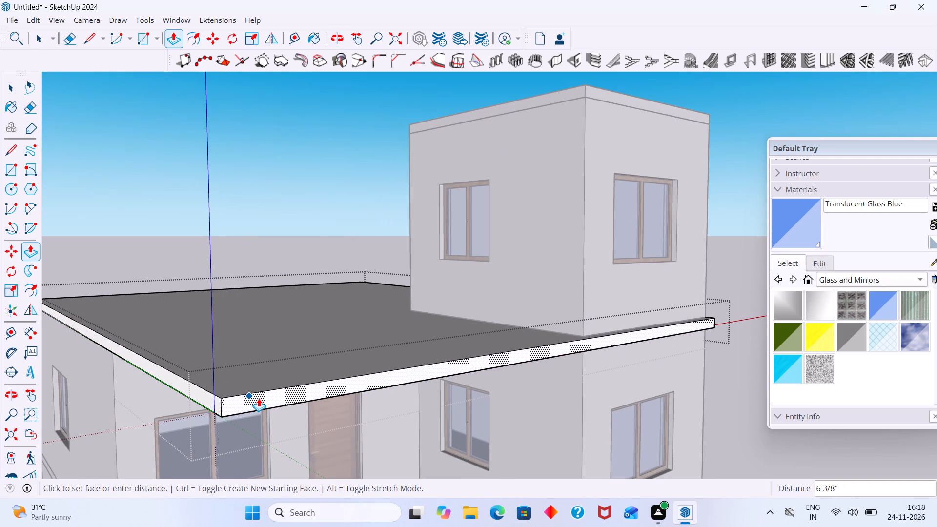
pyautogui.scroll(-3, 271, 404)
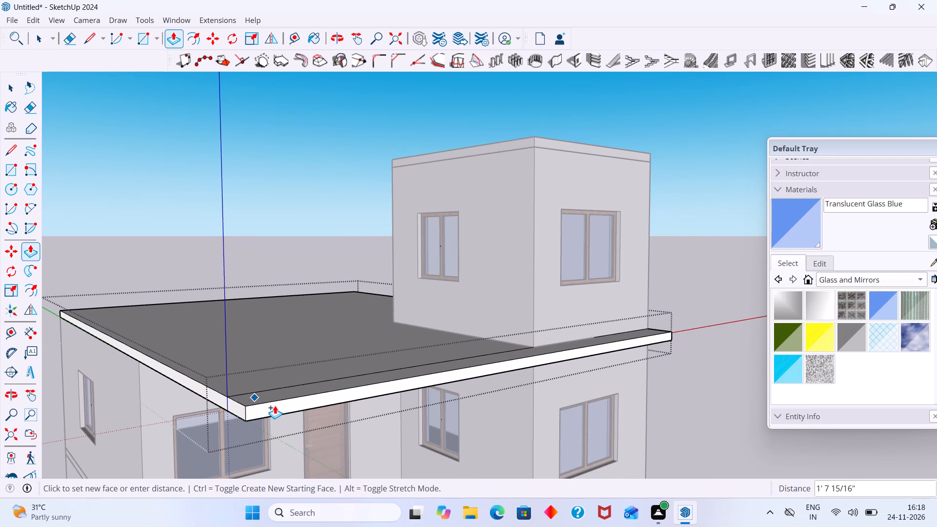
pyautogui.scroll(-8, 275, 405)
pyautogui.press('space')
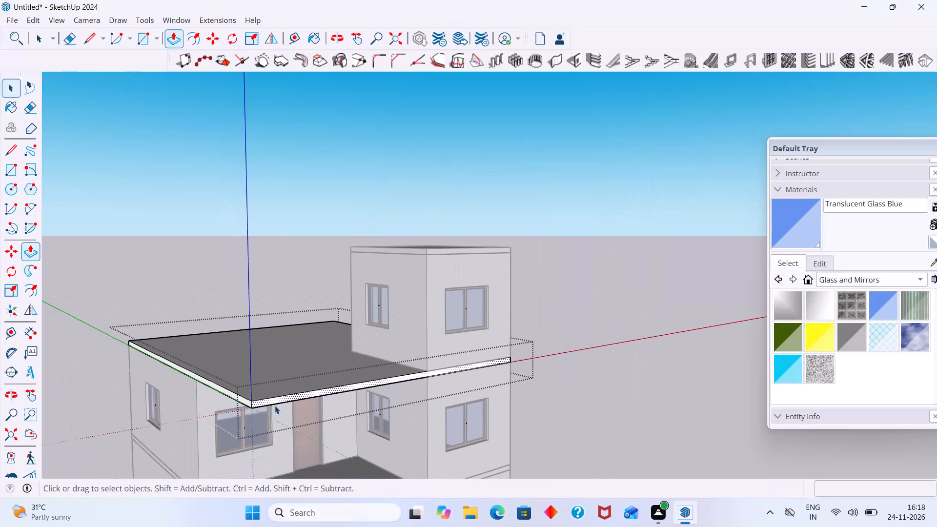
# Close the slab group, move the house reference image by its bottom corner along the red axis close to the house model, and deselect it.
pyautogui.scroll(-9, 300, 395)
pyautogui.click(531, 314)
pyautogui.scroll(-5, 526, 319)
pyautogui.keyDown('shift'); pyautogui.moveTo(454, 332); pyautogui.dragTo(327, 326, button='middle'); pyautogui.keyUp('shift')
pyautogui.scroll(-3, 323, 326)
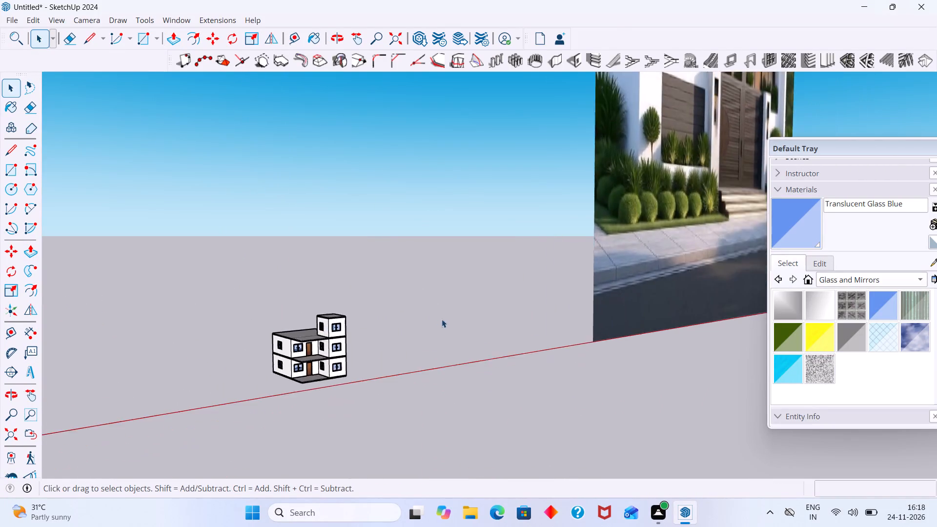
pyautogui.scroll(-9, 442, 319)
pyautogui.click(614, 290)
pyautogui.press('m')
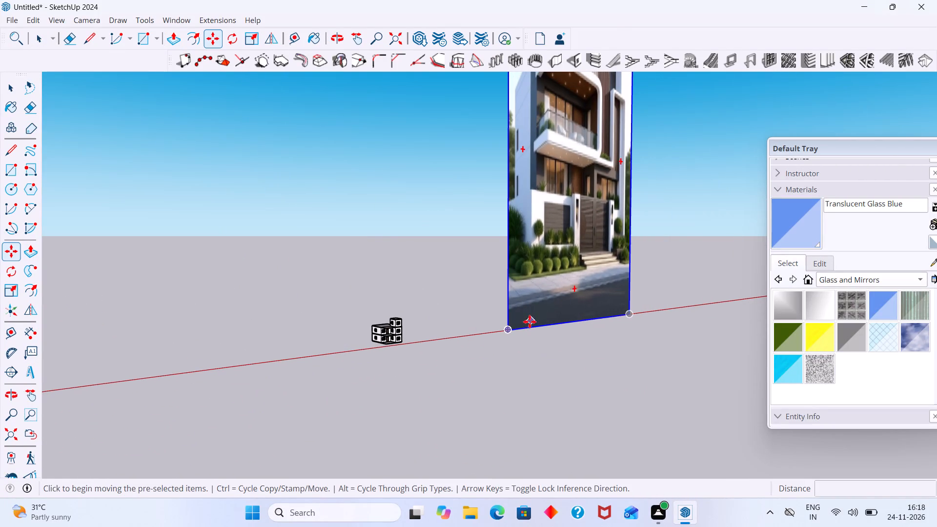
pyautogui.click(509, 330)
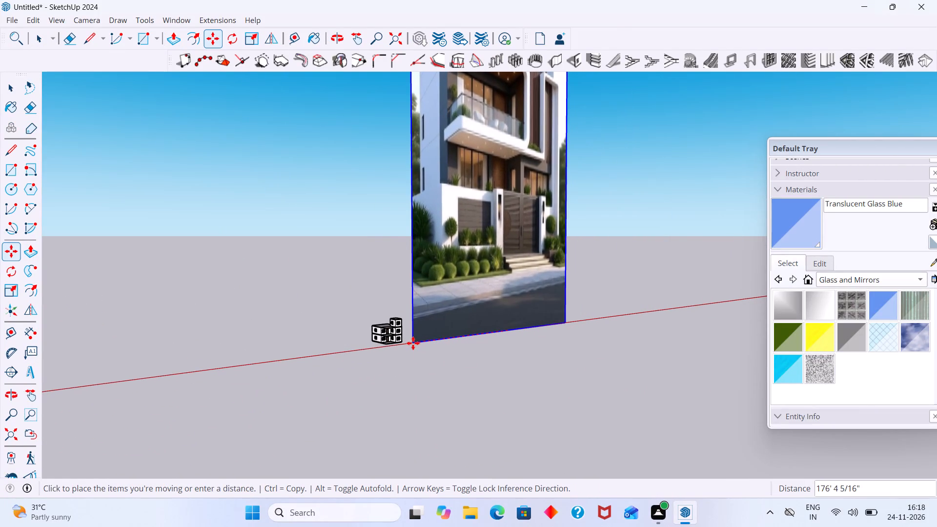
pyautogui.click(417, 341)
pyautogui.press('space')
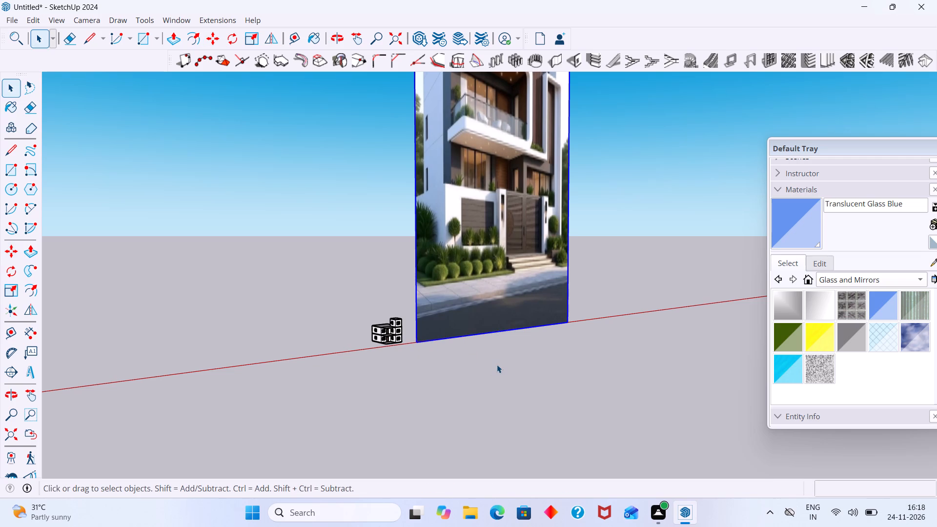
pyautogui.click(497, 365)
# Scale the house reference image down to about 0.24 of its height and about 0.23 of its width, and deselect it.
pyautogui.scroll(-6, 497, 365)
pyautogui.moveTo(494, 360); pyautogui.dragTo(402, 356, button='middle')
pyautogui.click(509, 262)
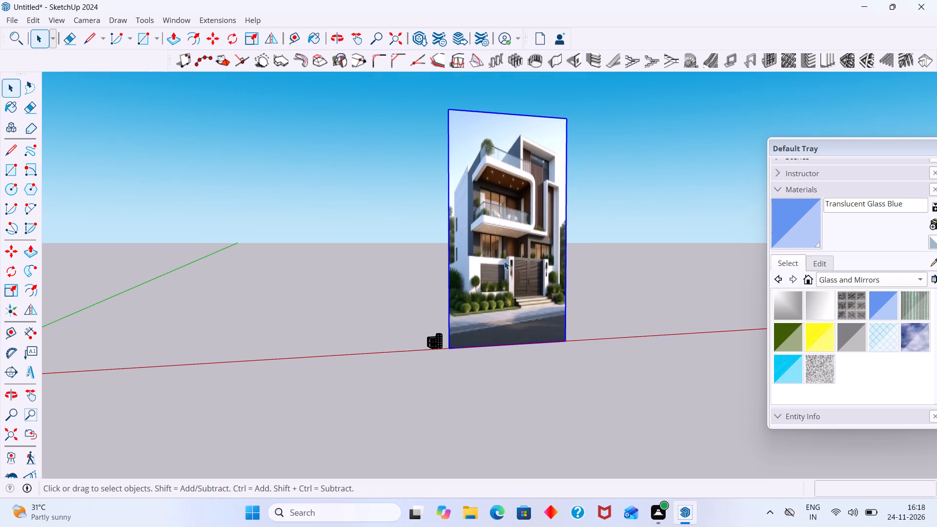
pyautogui.press('s')
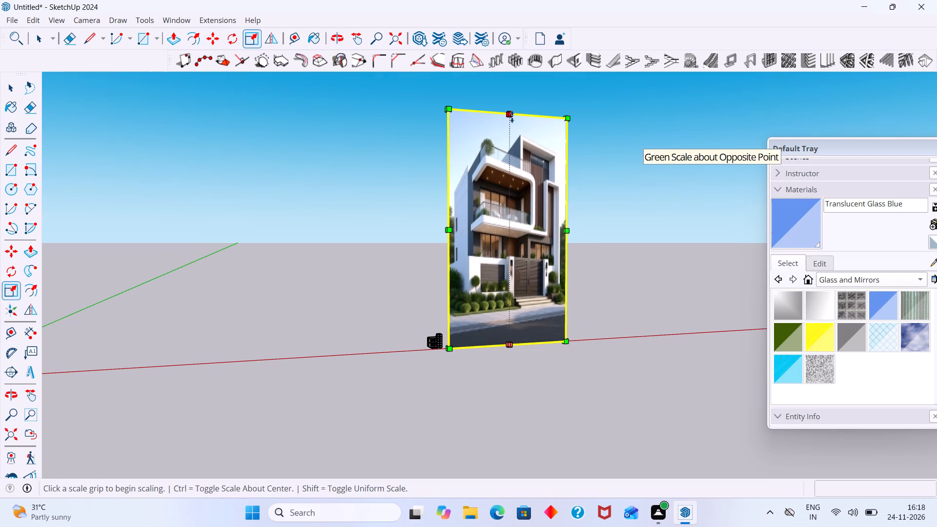
pyautogui.click(512, 117)
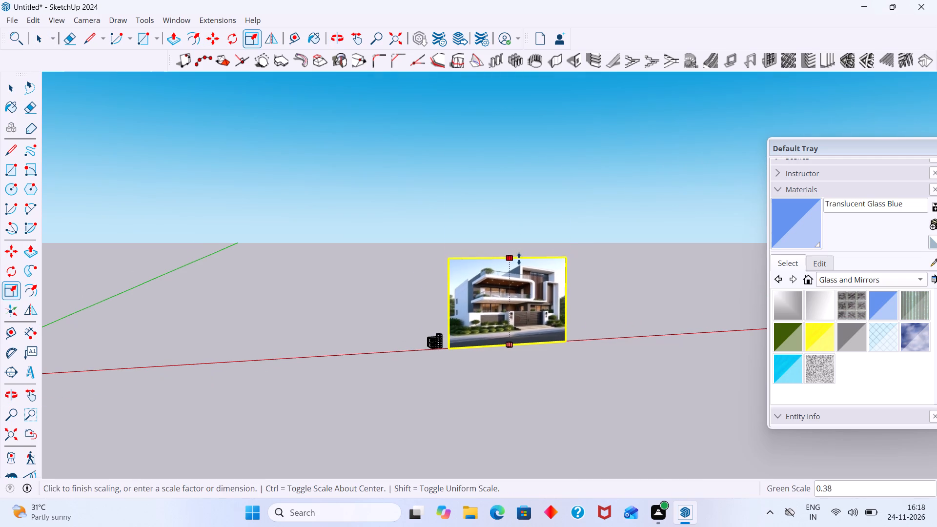
pyautogui.click(517, 290)
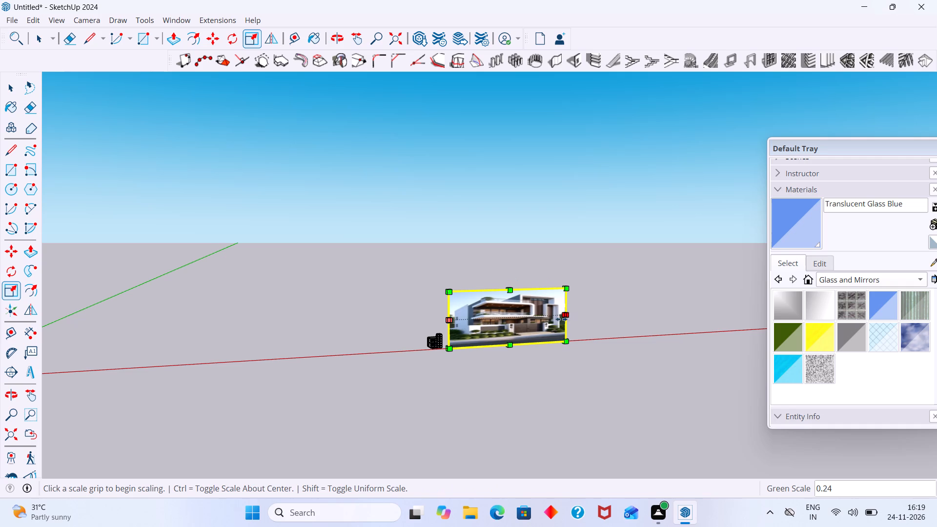
pyautogui.click(567, 318)
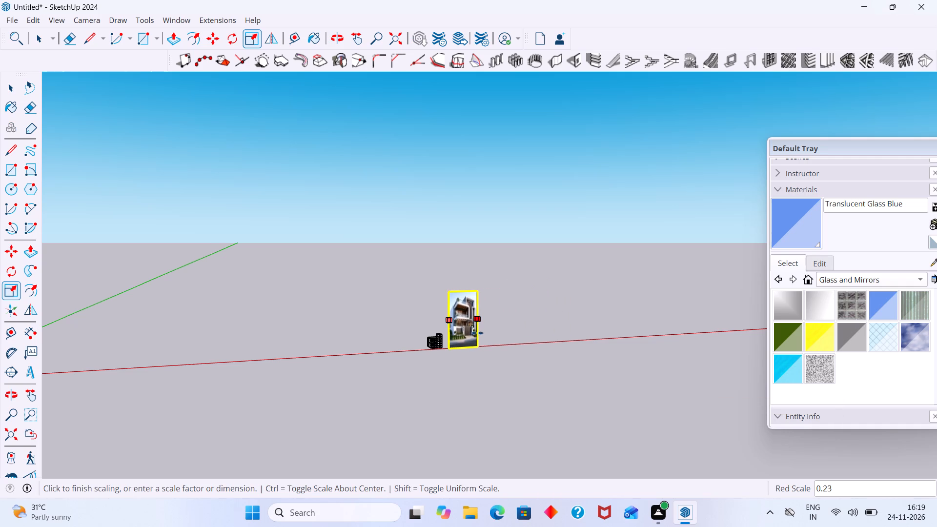
pyautogui.click(478, 333)
pyautogui.scroll(15, 447, 348)
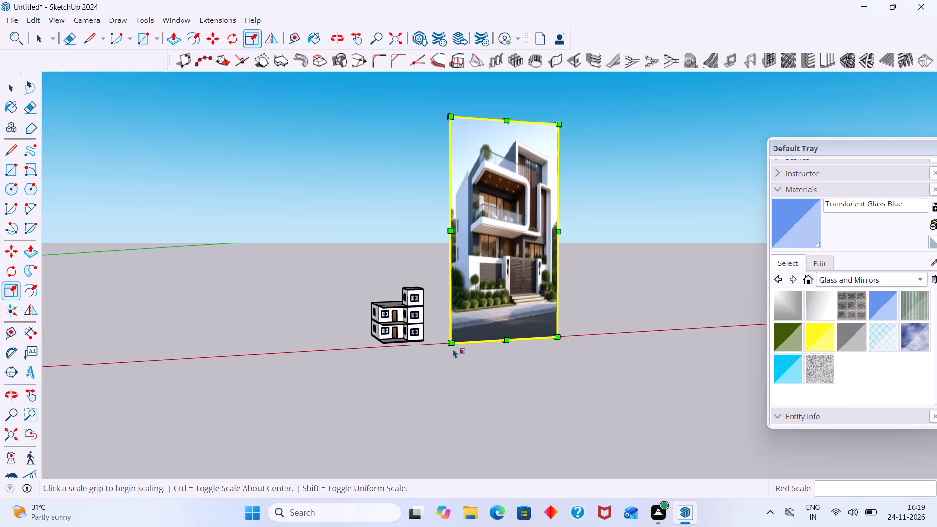
pyautogui.press('space')
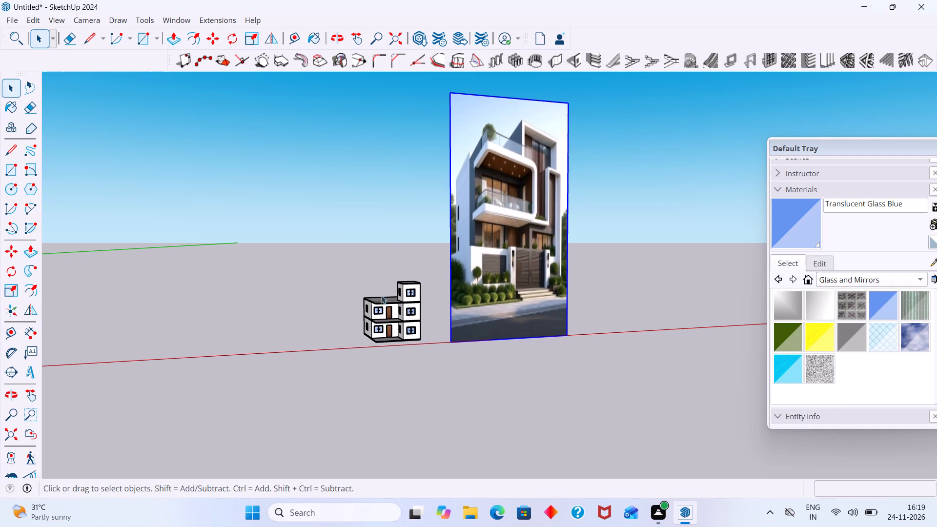
pyautogui.click(395, 232)
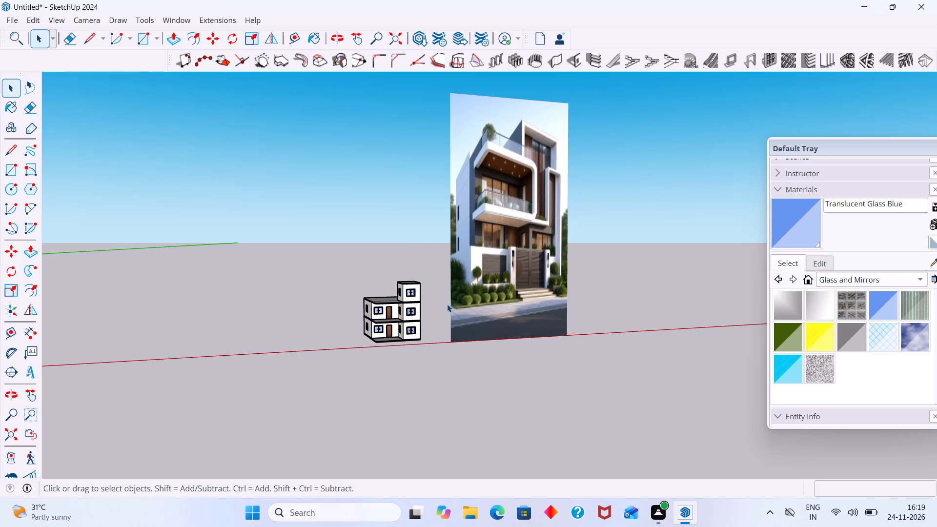
# Move the reference image by its bottom corner about 10' along the red axis toward the house model and deselect it.
pyautogui.click(478, 293)
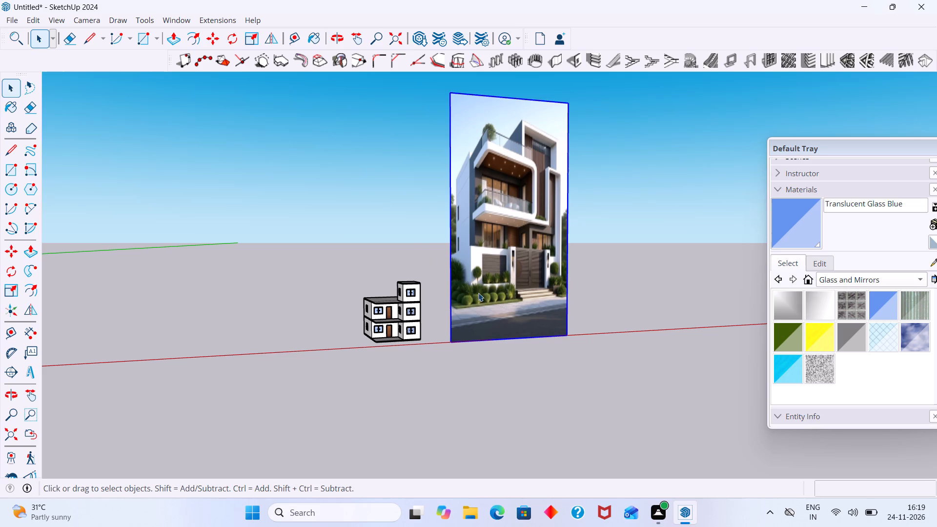
pyautogui.press('m')
pyautogui.click(452, 343)
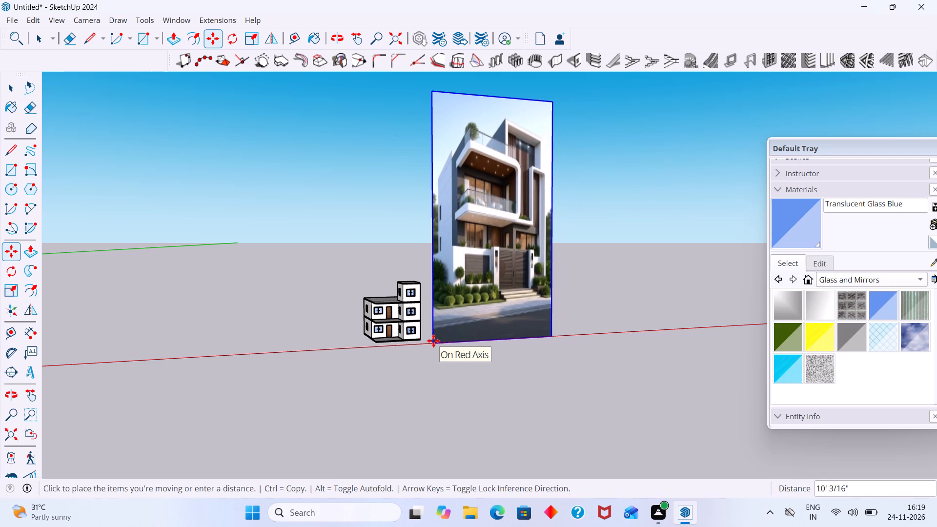
pyautogui.click(433, 341)
pyautogui.press('space')
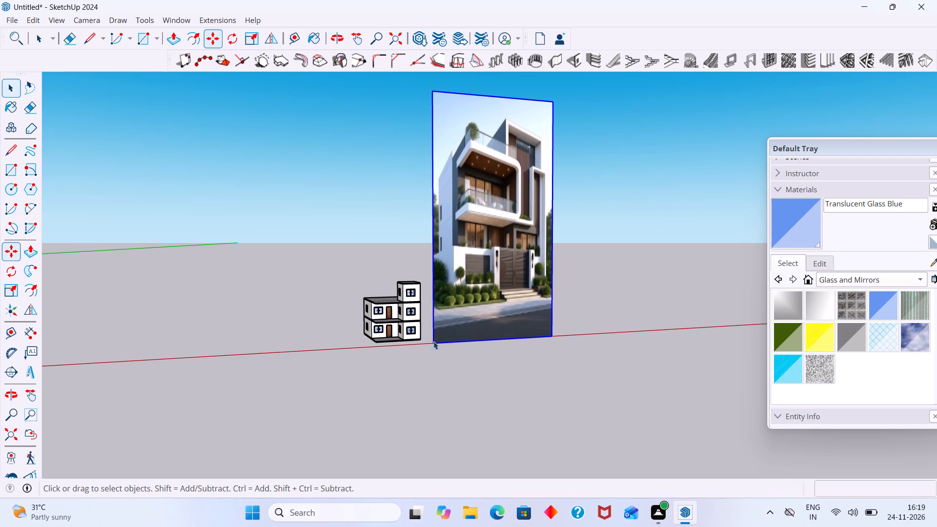
pyautogui.click(424, 370)
# Scale the reference image down further in height and to about 0.42 of its width, nearer the house model's size, and deselect it.
pyautogui.click(473, 204)
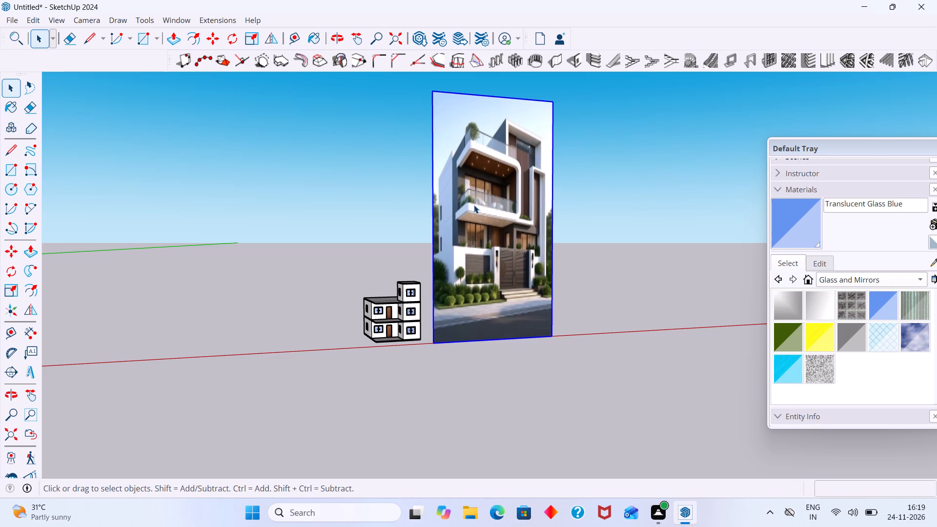
pyautogui.press('s')
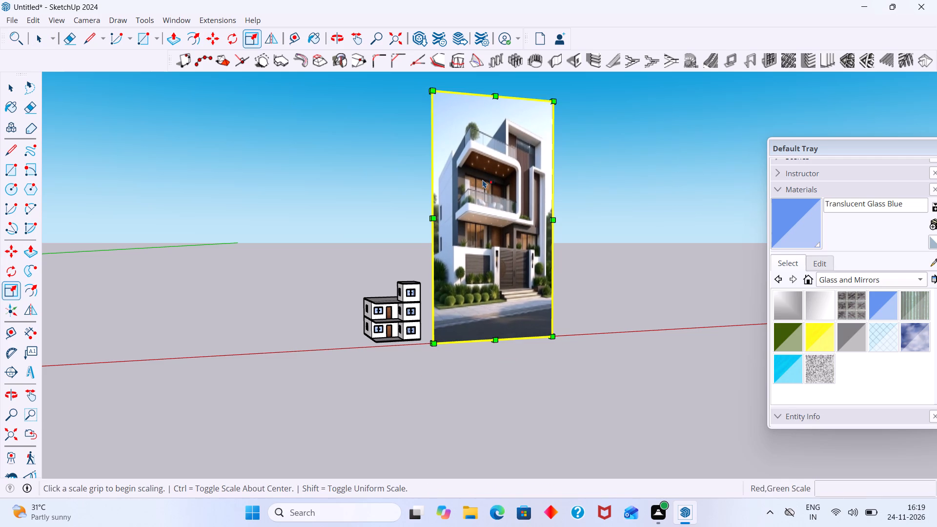
pyautogui.scroll(-5, 507, 191)
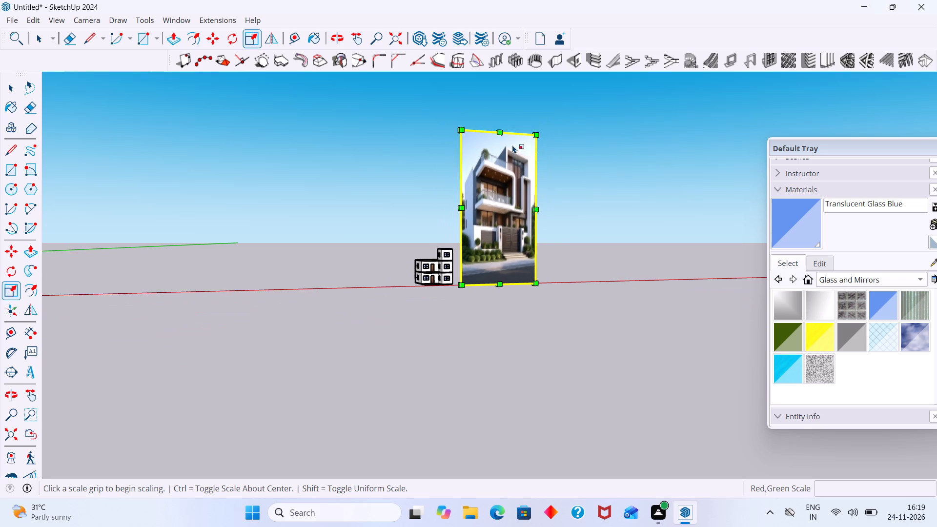
pyautogui.click(502, 132)
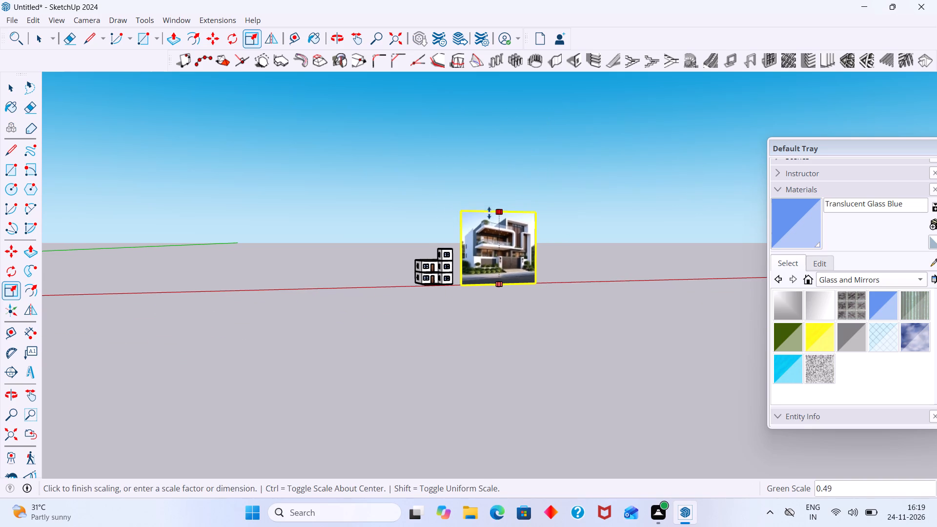
pyautogui.click(491, 229)
pyautogui.click(536, 259)
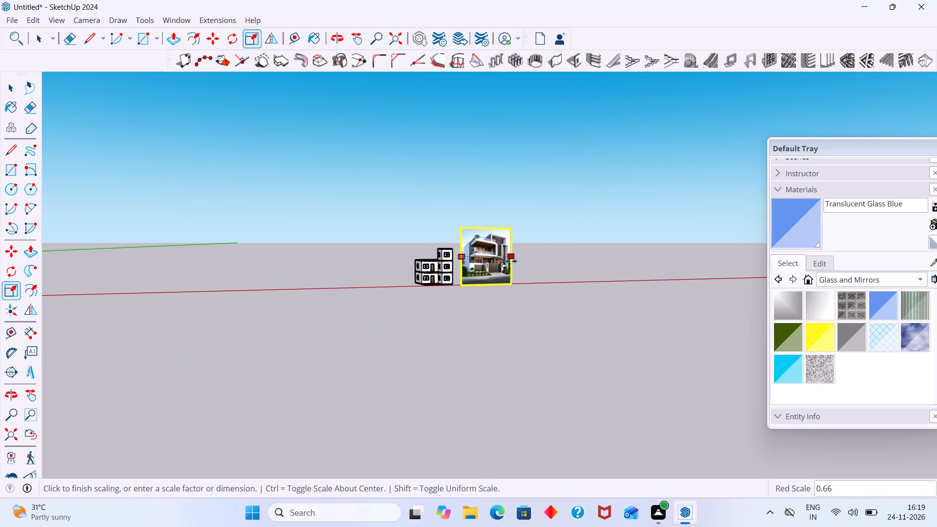
pyautogui.scroll(4, 511, 261)
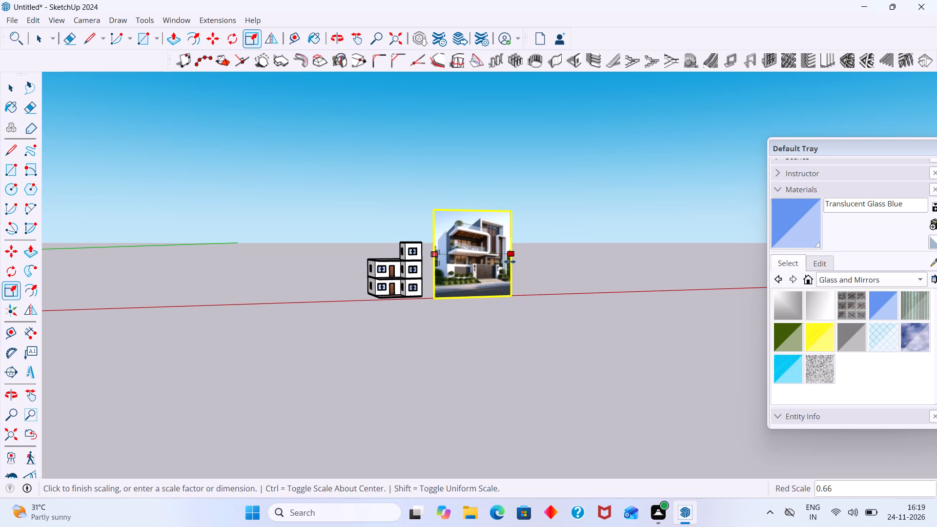
pyautogui.click(484, 262)
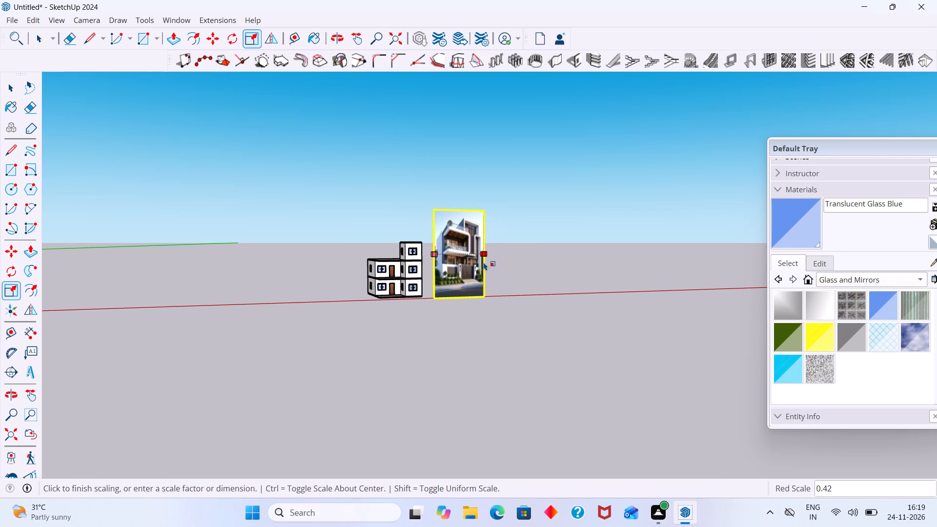
pyautogui.press('space')
pyautogui.click(540, 247)
# Compare the house model with the resized reference image beside it, examining the storeys, front facade and ground-level projection.
pyautogui.scroll(14, 466, 254)
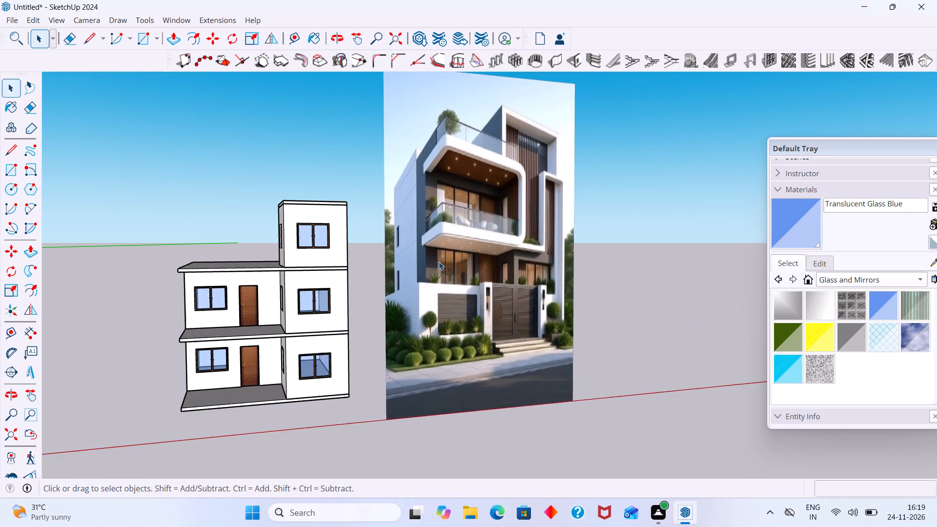
pyautogui.scroll(3, 440, 261)
pyautogui.scroll(-12, 450, 255)
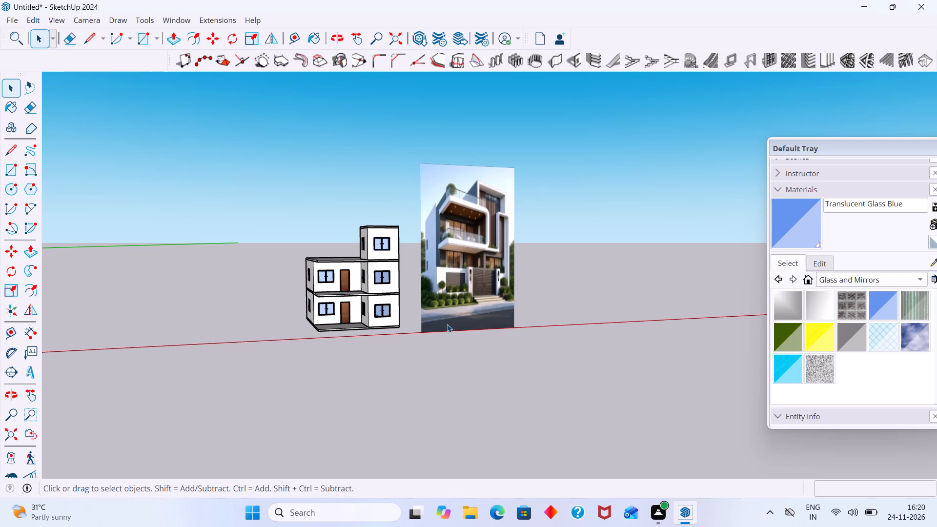
pyautogui.moveTo(445, 331); pyautogui.dragTo(445, 339, button='middle')
pyautogui.scroll(9, 444, 320)
pyautogui.moveTo(433, 306); pyautogui.dragTo(430, 354, button='middle')
pyautogui.scroll(-8, 432, 340)
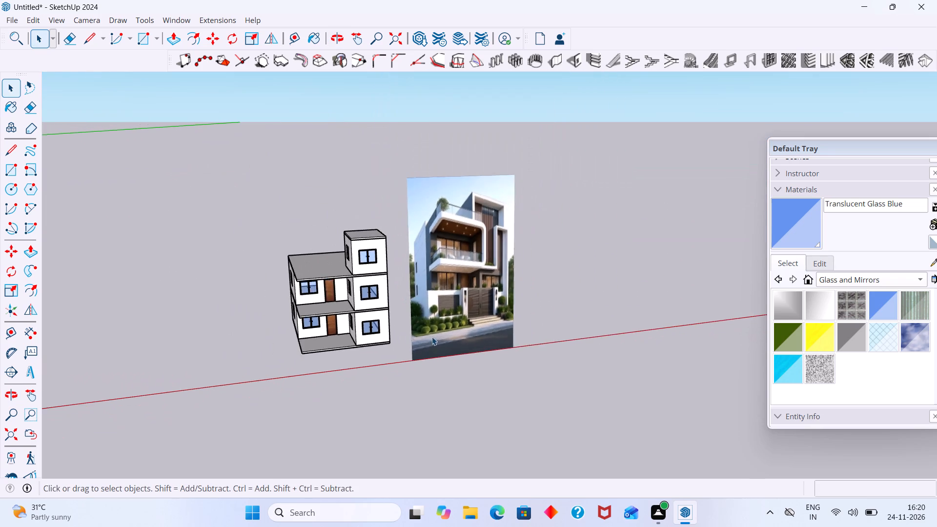
pyautogui.scroll(-4, 432, 337)
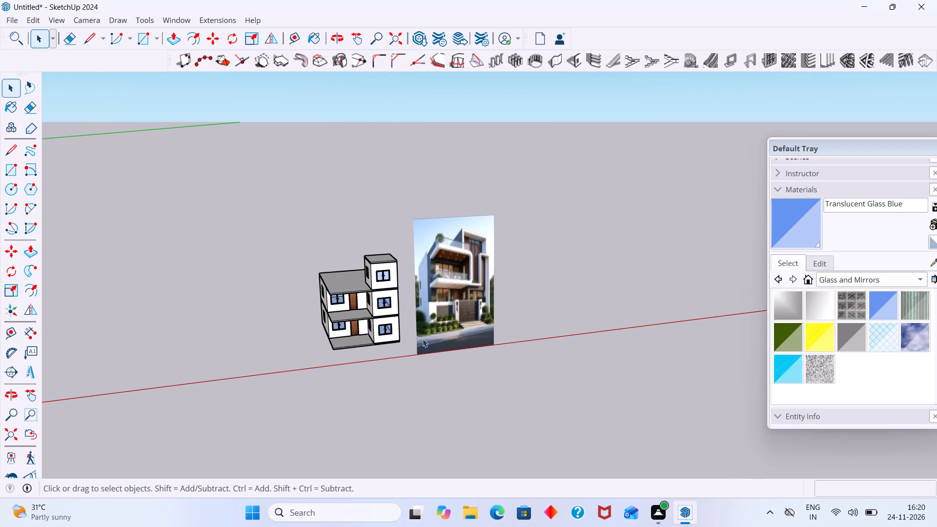
pyautogui.scroll(5, 412, 344)
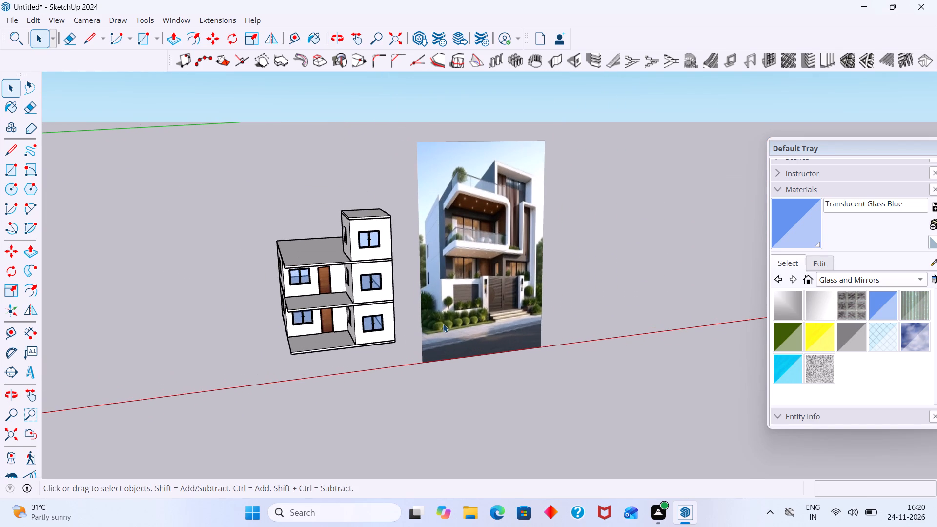
pyautogui.scroll(1, 366, 330)
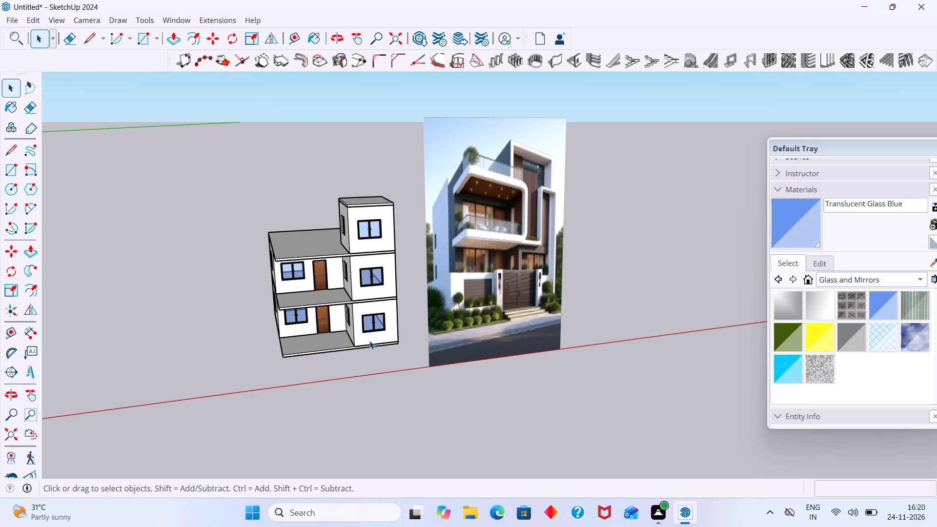
# Open the ground-floor slab group, extend the slab's long front edge face outward about 6' 1 3/8" with Push/Pull, and close the group.
pyautogui.scroll(13, 325, 359)
pyautogui.click(295, 345)
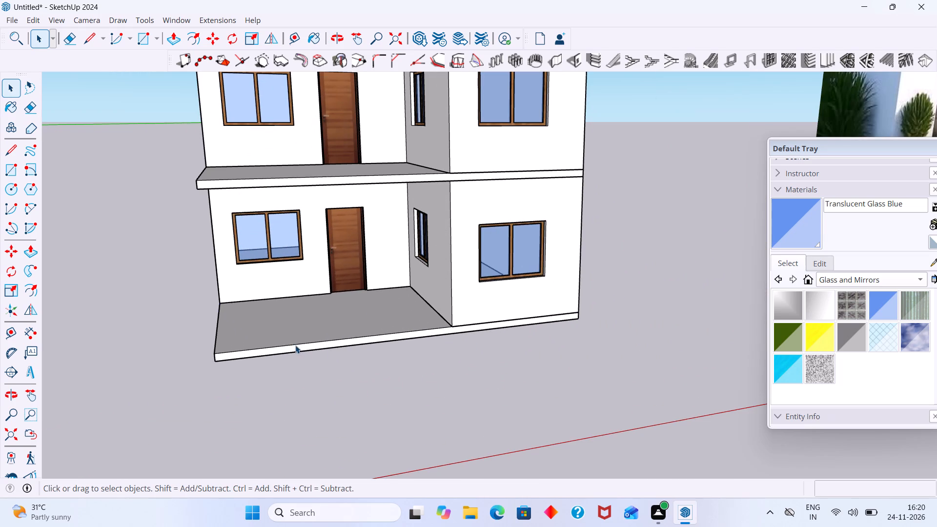
pyautogui.click(299, 348)
pyautogui.click(300, 348)
pyautogui.scroll(4, 302, 348)
pyautogui.click(302, 348)
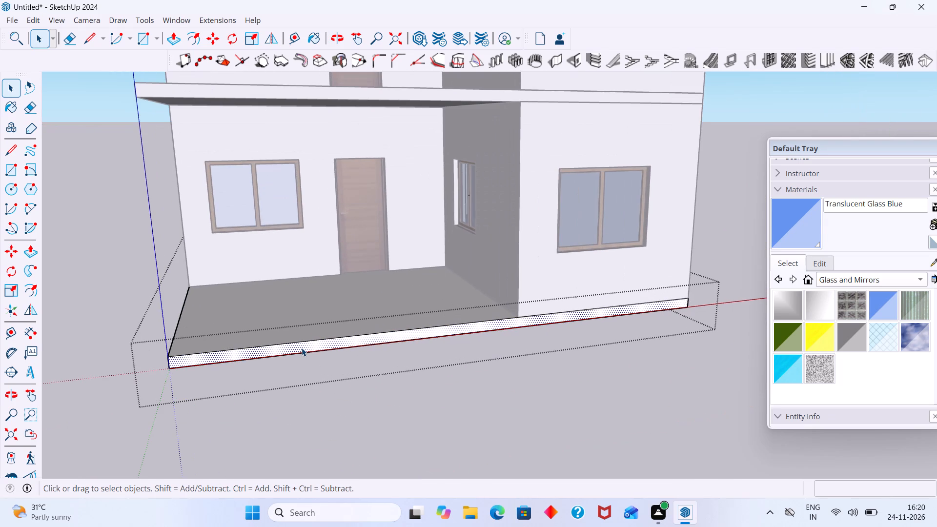
pyautogui.press('p')
pyautogui.click(302, 348)
pyautogui.scroll(-4, 319, 385)
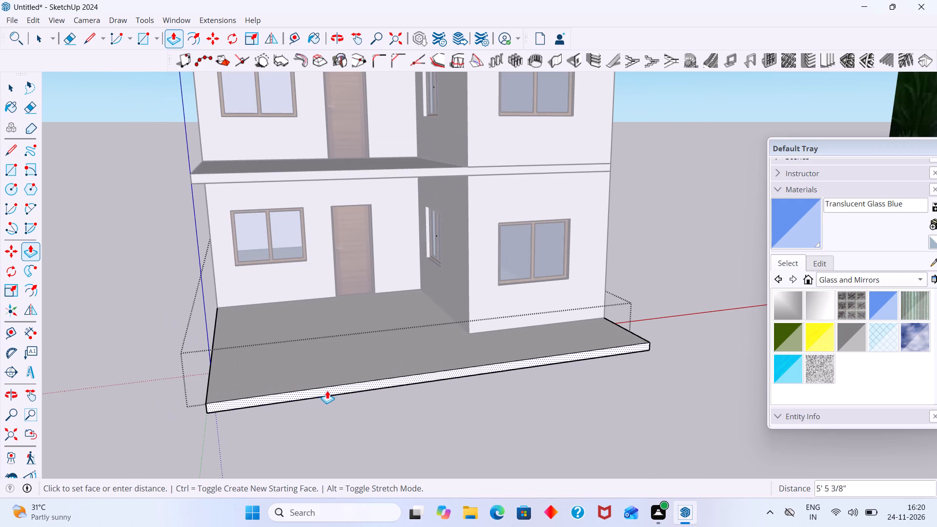
pyautogui.click(340, 390)
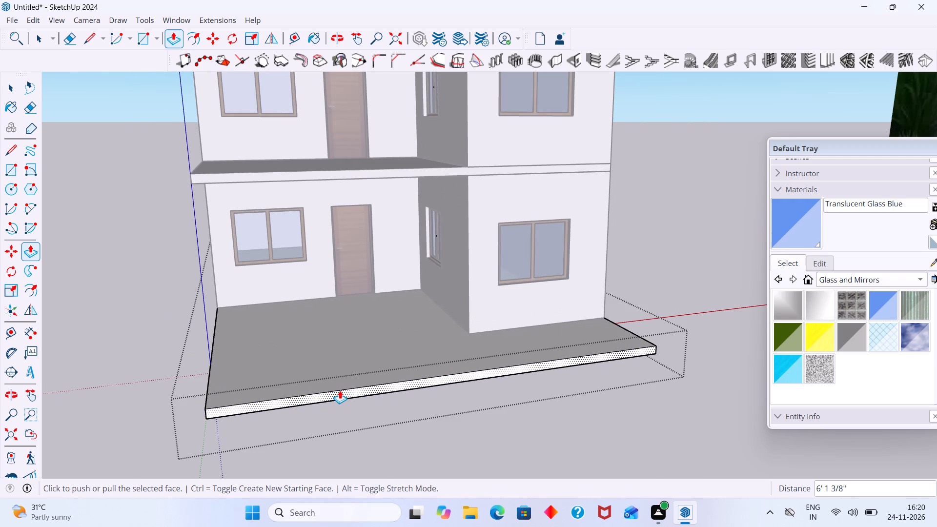
pyautogui.press('space')
pyautogui.click(722, 255)
# Compare the front of the house model, including its ground slab, with the reference image beside it.
pyautogui.scroll(-4, 711, 257)
pyautogui.moveTo(696, 266); pyautogui.dragTo(393, 276, button='middle')
pyautogui.scroll(-8, 392, 276)
pyautogui.moveTo(403, 277); pyautogui.dragTo(417, 274, button='middle')
pyautogui.moveTo(417, 274); pyautogui.dragTo(434, 273, button='middle')
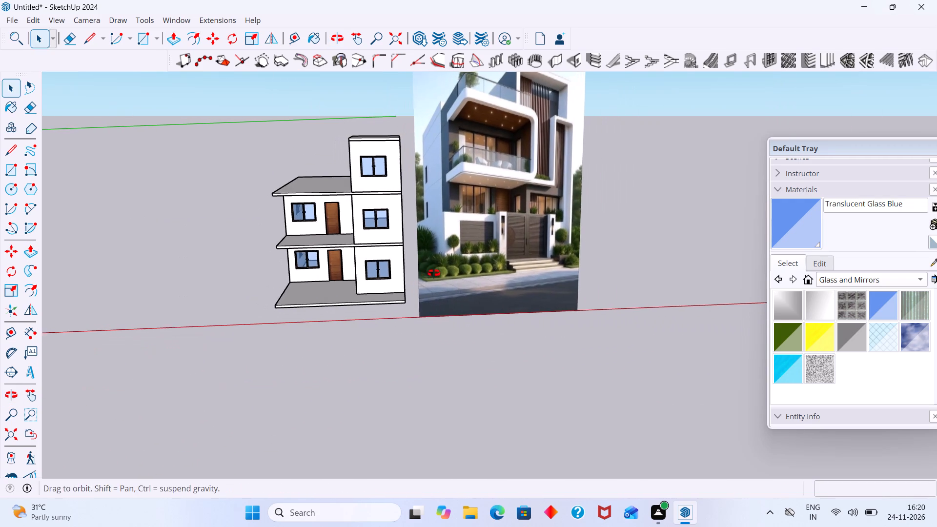
pyautogui.moveTo(434, 273); pyautogui.dragTo(434, 273, button='middle')
pyautogui.moveTo(435, 273); pyautogui.dragTo(459, 272, button='middle')
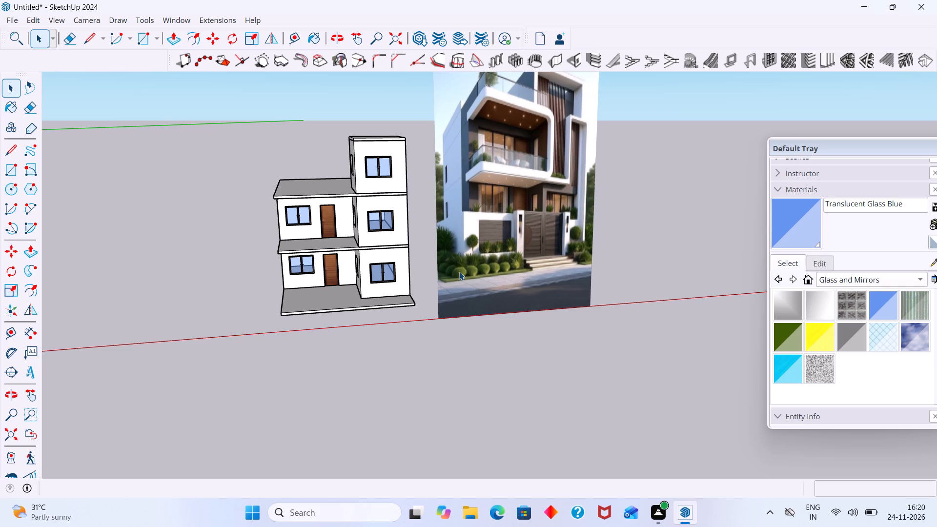
# Examine the house model around its ground-floor slab edge, selecting the slab at the front corner.
pyautogui.moveTo(316, 372); pyautogui.dragTo(464, 384, button='middle')
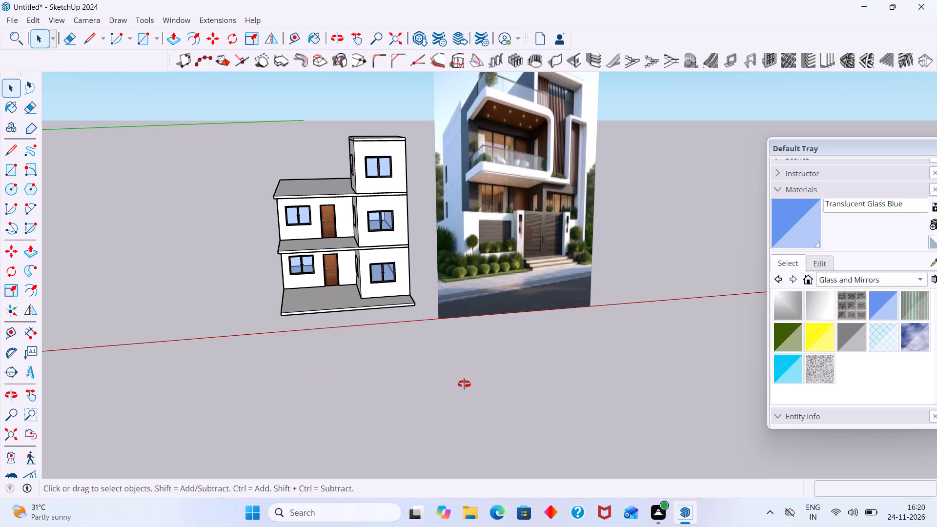
pyautogui.moveTo(464, 384); pyautogui.dragTo(470, 381, button='middle')
pyautogui.scroll(-4, 400, 352)
pyautogui.moveTo(369, 335); pyautogui.dragTo(490, 320, button='middle')
pyautogui.scroll(11, 345, 335)
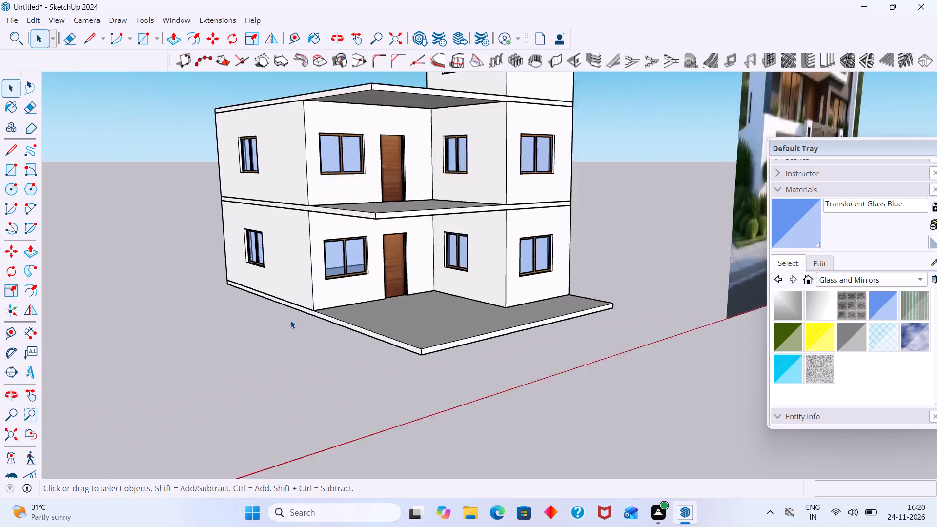
pyautogui.scroll(14, 290, 320)
pyautogui.click(314, 309)
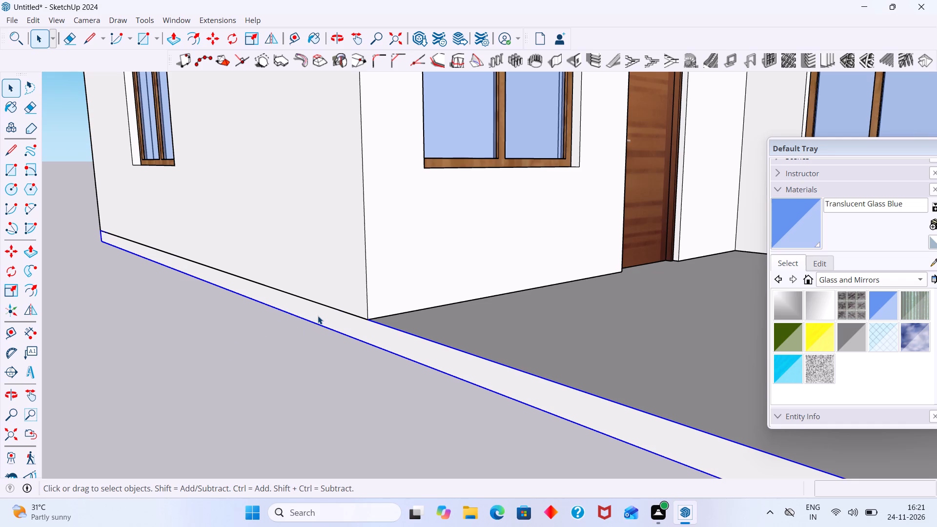
pyautogui.scroll(-4, 318, 315)
pyautogui.scroll(-7, 264, 339)
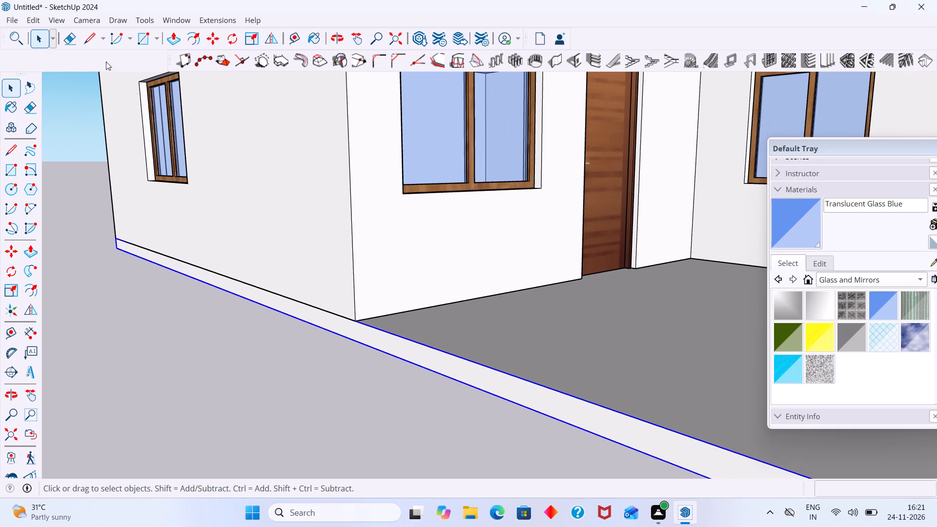
# Save the house model in the Documents folder as a SketchUp model named modern elevation.
pyautogui.click(13, 18)
pyautogui.doubleClick(6, 20)
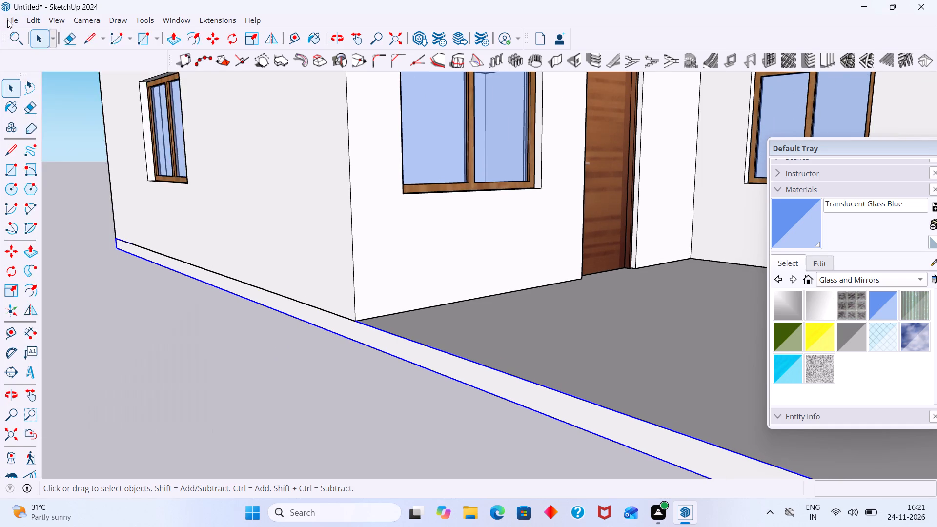
pyautogui.click(11, 20)
pyautogui.click(11, 20)
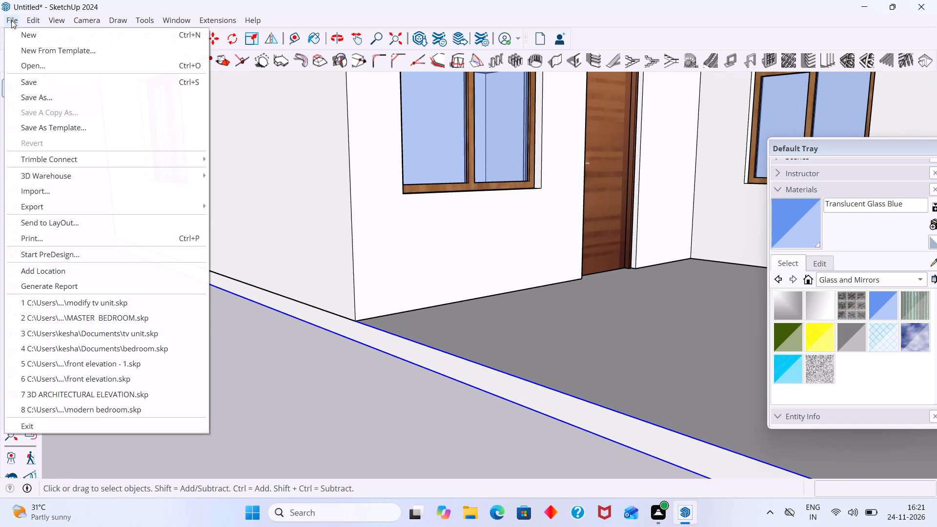
pyautogui.click(34, 81)
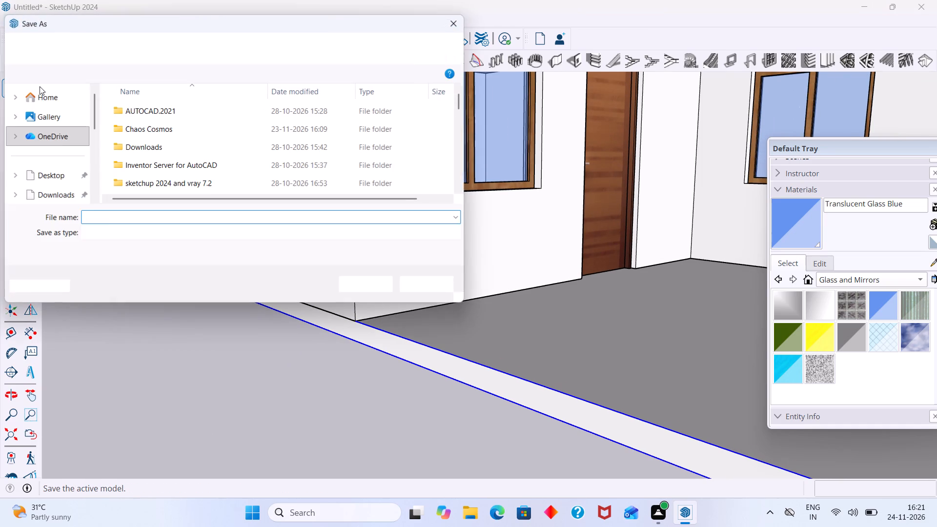
pyautogui.scroll(-1, 61, 198)
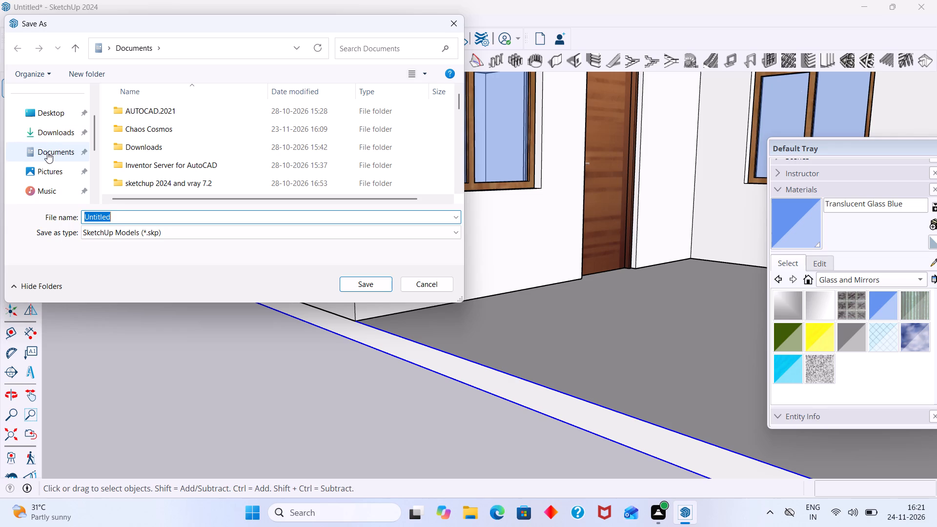
pyautogui.click(47, 152)
pyautogui.click(117, 220)
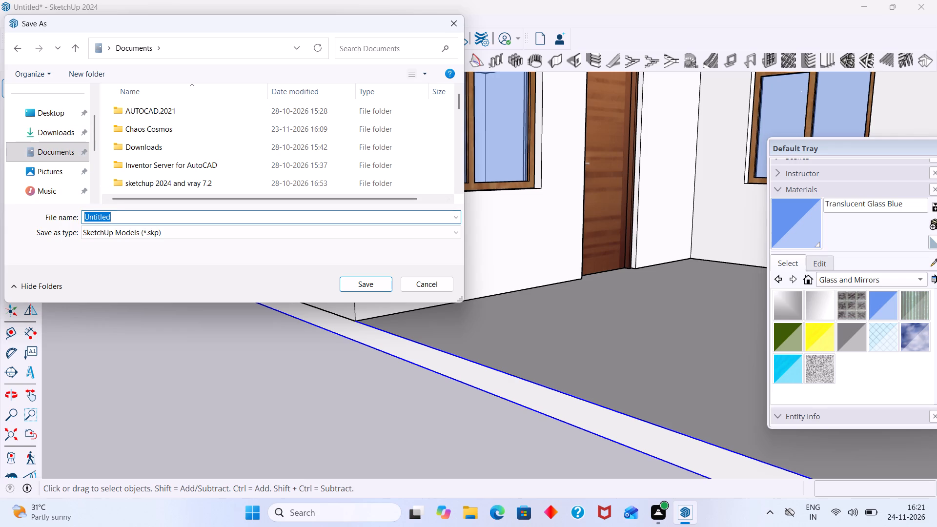
pyautogui.press('BackSpace')
pyautogui.press('BackSpace')
pyautogui.press('BackSpace')
pyautogui.press('BackSpace')
pyautogui.press('BackSpace')
pyautogui.press('BackSpace')
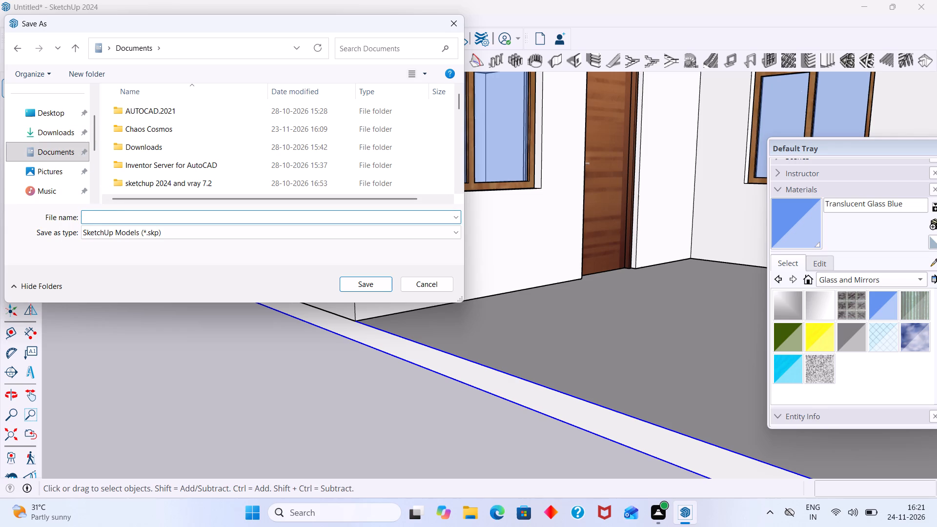
pyautogui.write('moder')
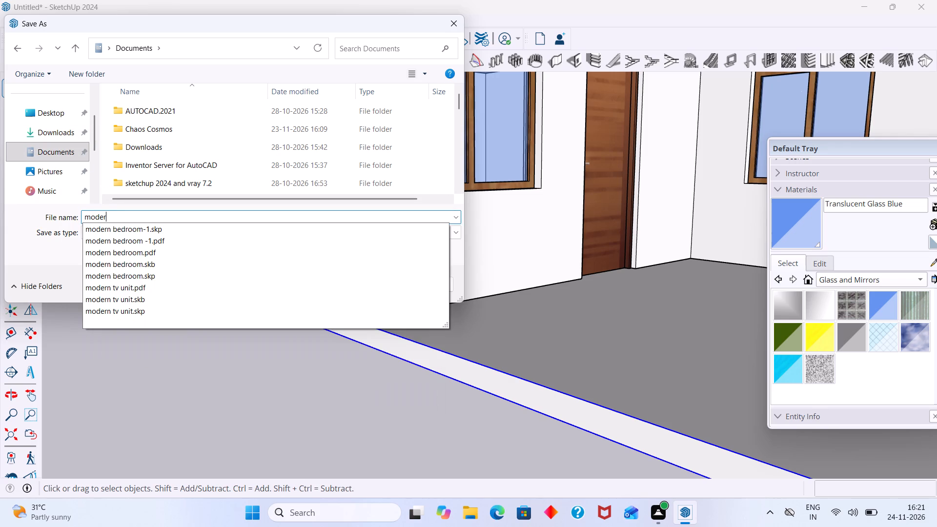
pyautogui.write('n')
pyautogui.press('space')
pyautogui.write('elevation')
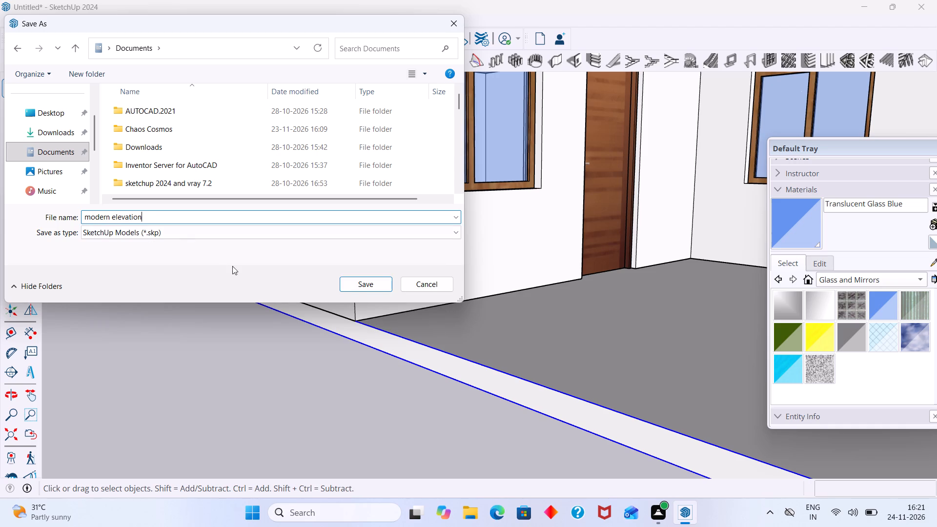
pyautogui.click(358, 288)
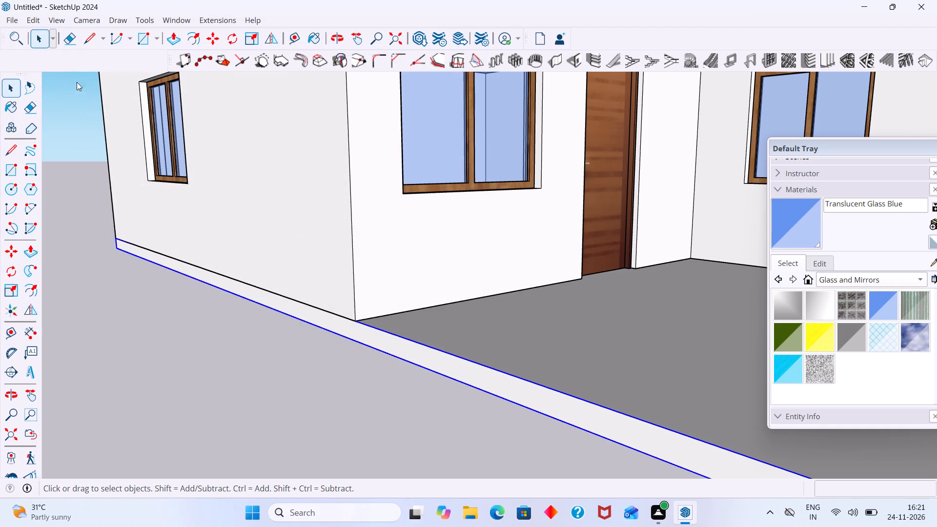
# Open the recent model MASTER BEDROOM.skp.
pyautogui.click(13, 19)
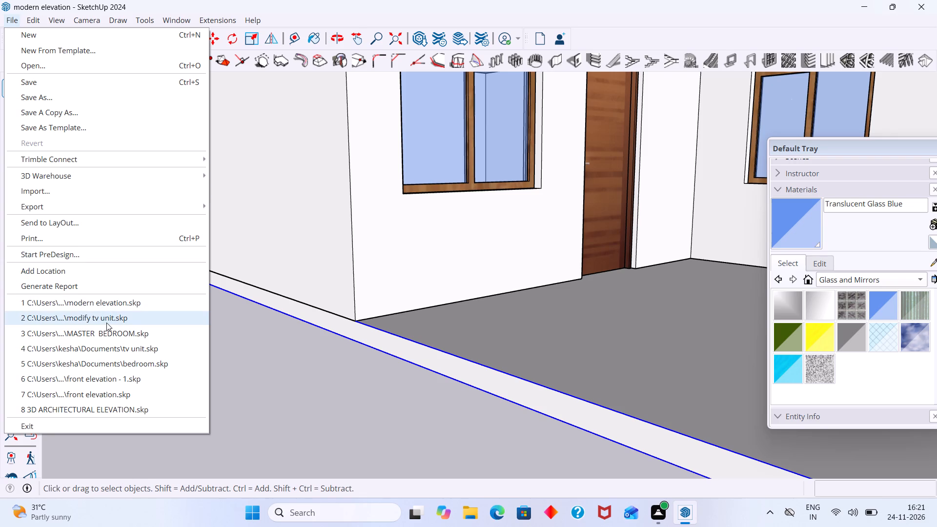
pyautogui.click(100, 333)
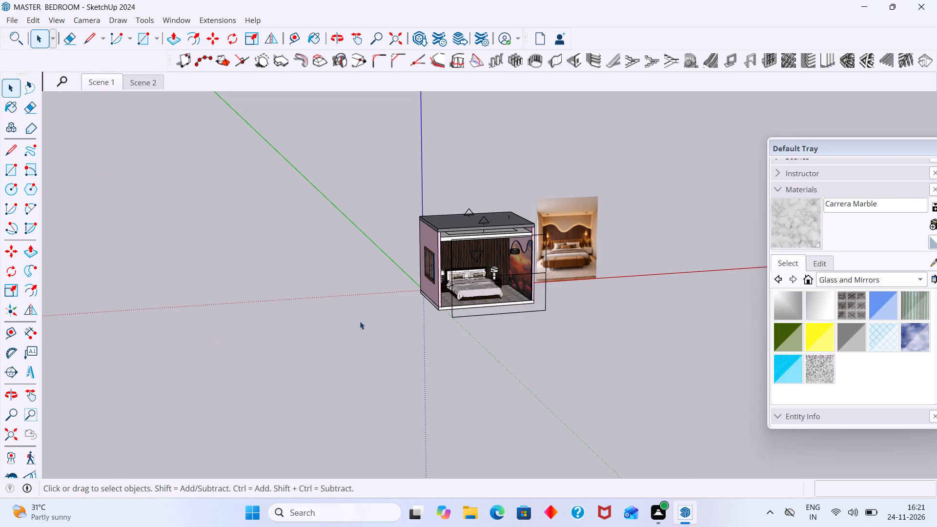
# Examine the bedroom model from several angles, including the wavy slatted wall, bed, lamps, curtains and ceiling, beside its reference image.
pyautogui.scroll(3, 518, 300)
pyautogui.moveTo(520, 295); pyautogui.dragTo(327, 303, button='middle')
pyautogui.scroll(3, 455, 238)
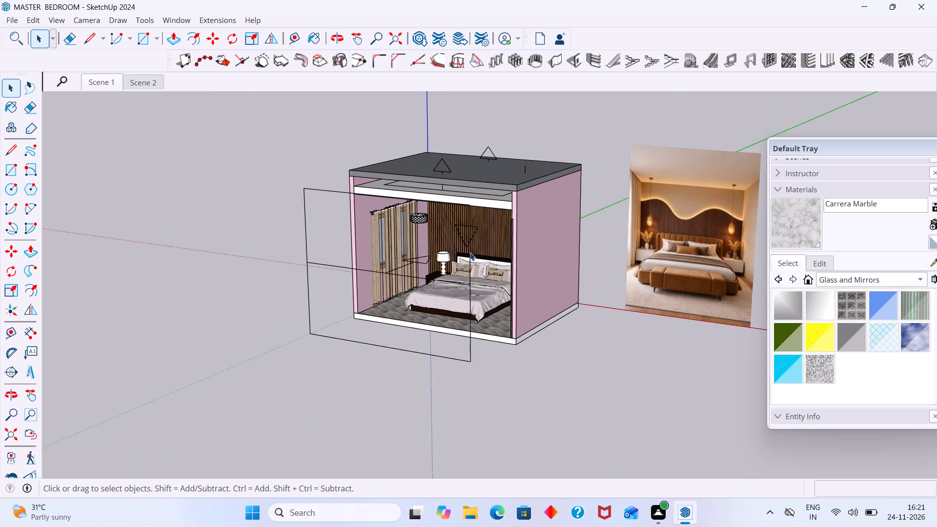
pyautogui.click(576, 353)
pyautogui.scroll(2, 491, 290)
pyautogui.moveTo(491, 290); pyautogui.dragTo(565, 237, button='middle')
pyautogui.scroll(2, 495, 263)
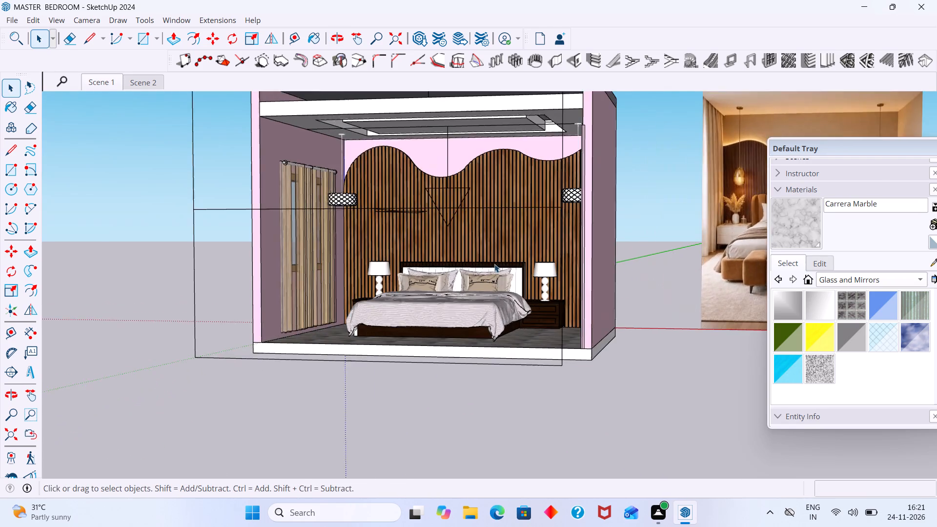
pyautogui.scroll(3, 494, 264)
pyautogui.moveTo(480, 291); pyautogui.dragTo(509, 314, button='middle')
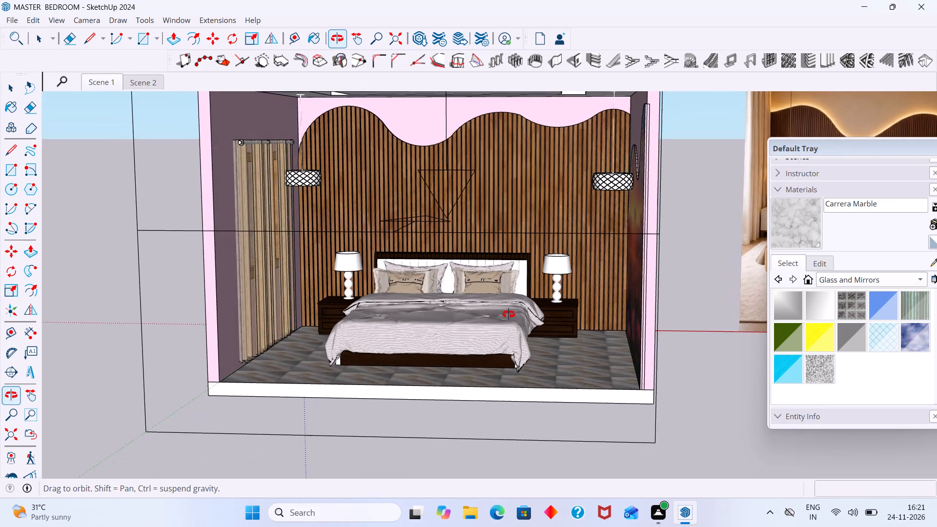
pyautogui.moveTo(509, 314); pyautogui.dragTo(506, 310, button='middle')
pyautogui.scroll(5, 399, 131)
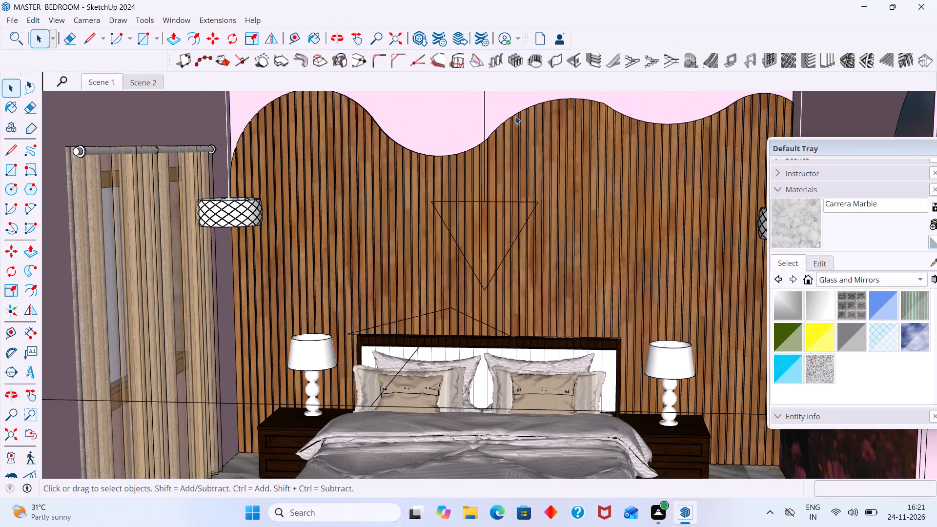
pyautogui.scroll(-6, 631, 122)
pyautogui.scroll(-8, 512, 155)
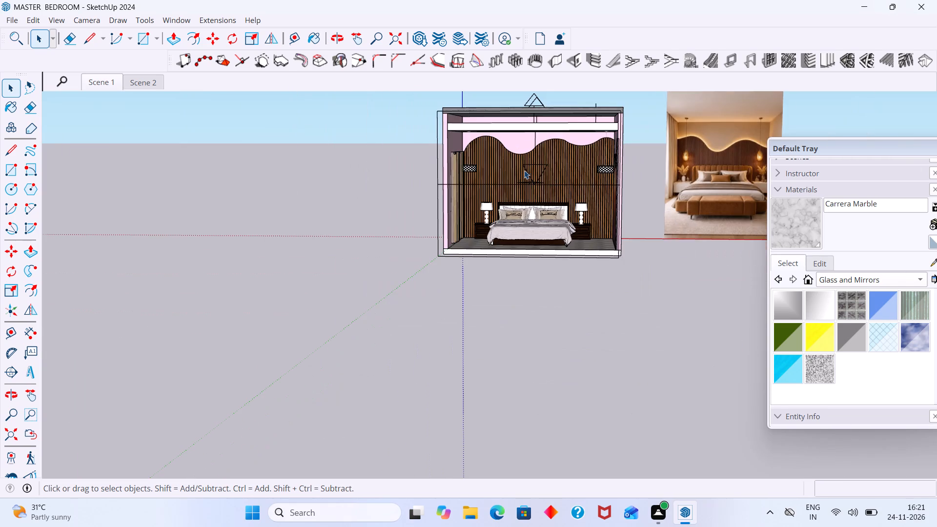
pyautogui.scroll(6, 492, 162)
pyautogui.scroll(-4, 447, 163)
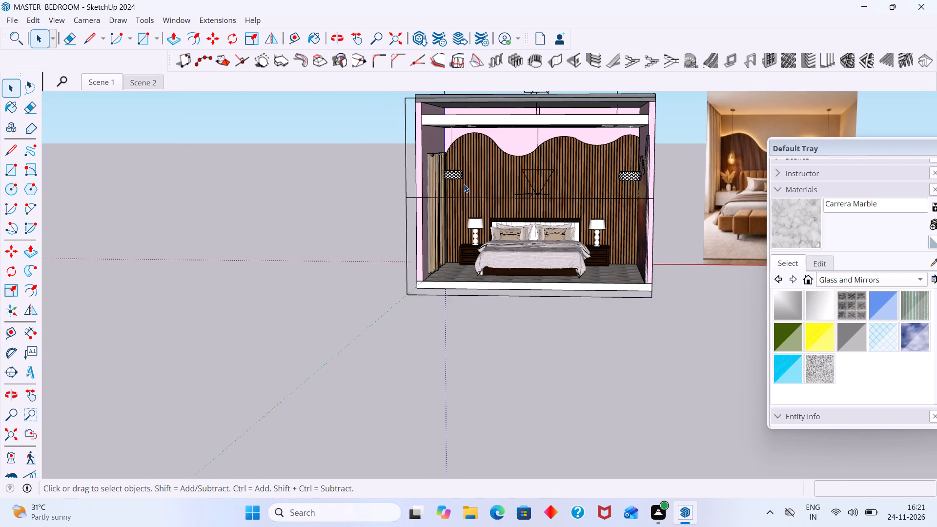
pyautogui.moveTo(517, 153); pyautogui.dragTo(498, 107, button='middle')
pyautogui.scroll(4, 516, 123)
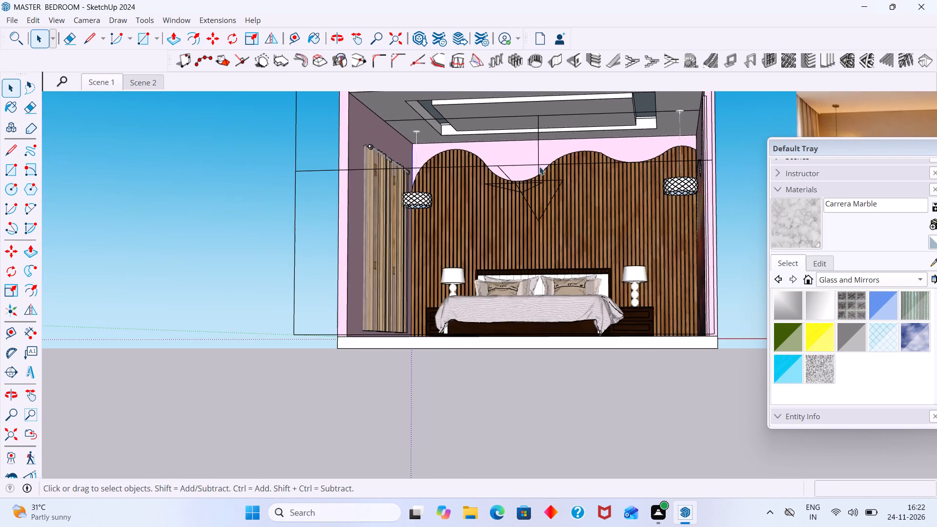
pyautogui.moveTo(525, 200); pyautogui.dragTo(513, 263, button='middle')
pyautogui.scroll(-6, 507, 244)
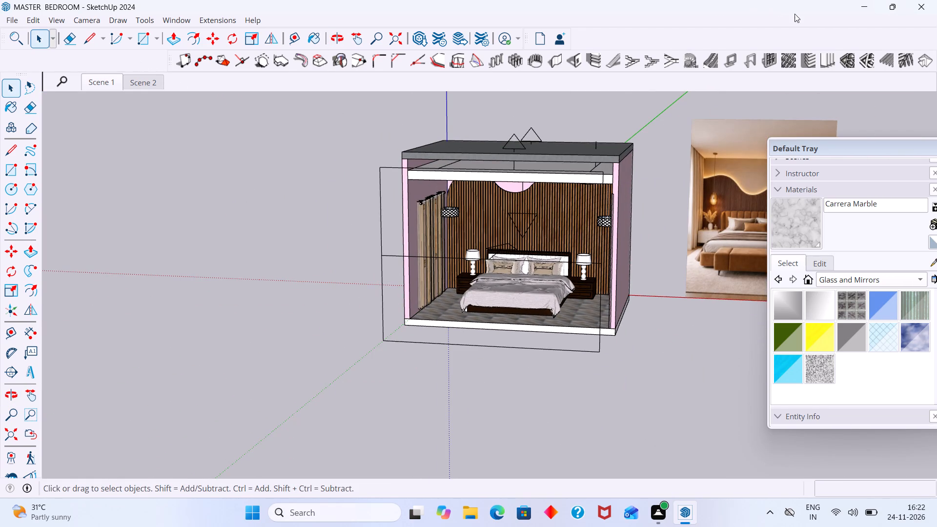
# Enable the V-Ray for SketchUp rendering tools.
pyautogui.rightClick(792, 20)
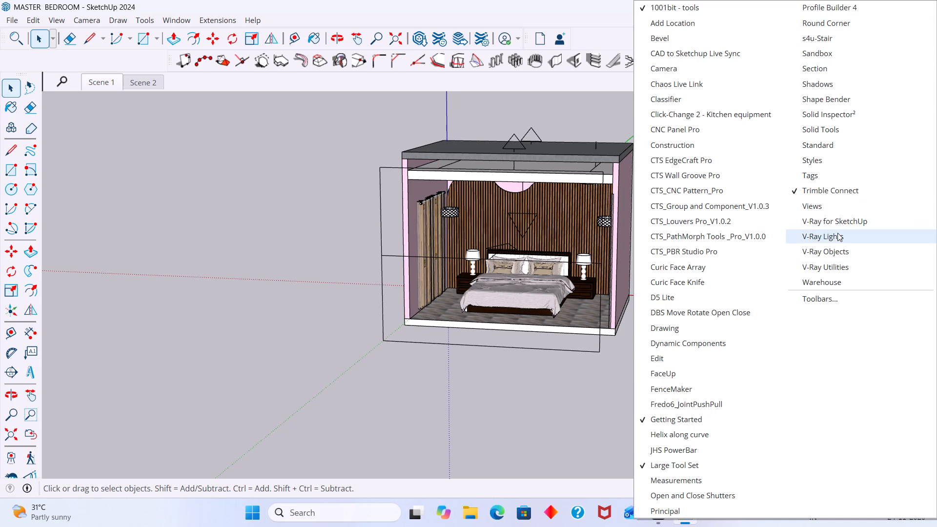
pyautogui.click(835, 222)
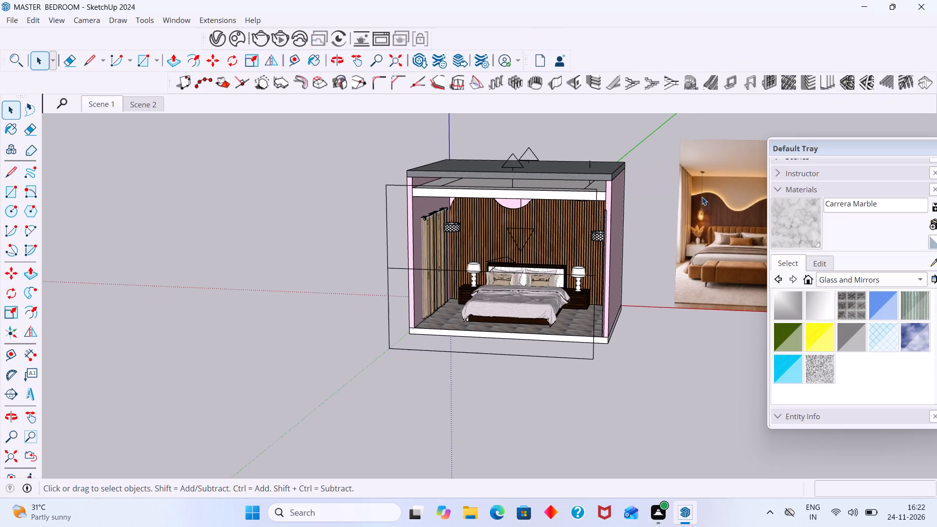
# Start a V-Ray interactive render of the bedroom, stop it, and restart it from the frame buffer.
pyautogui.doubleClick(282, 39)
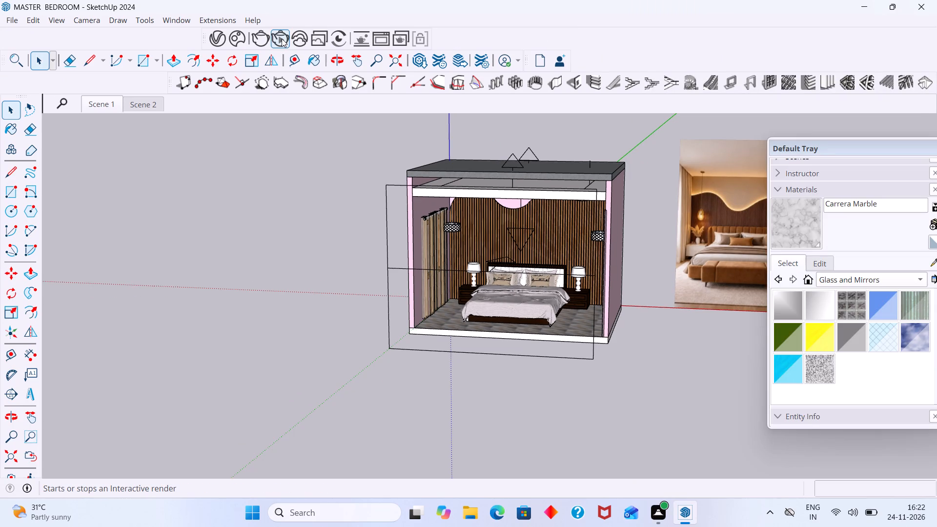
pyautogui.doubleClick(280, 41)
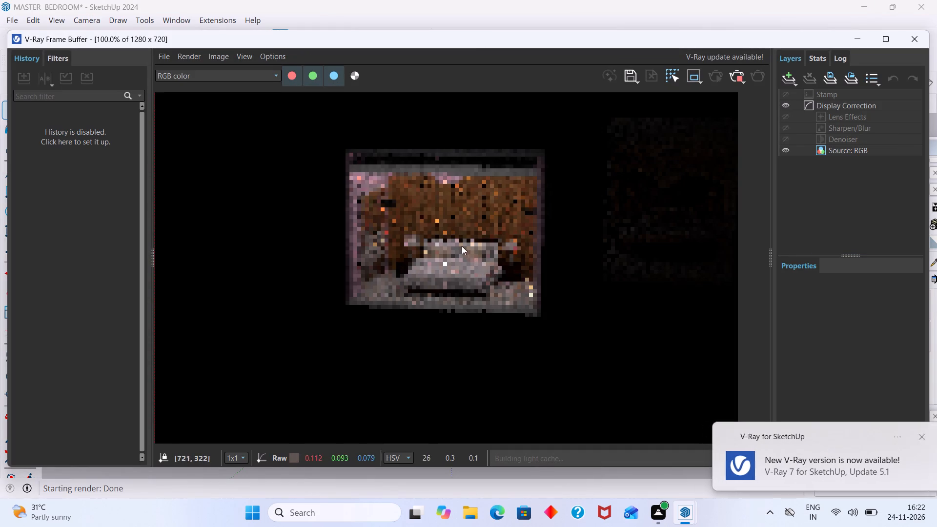
pyautogui.click(737, 75)
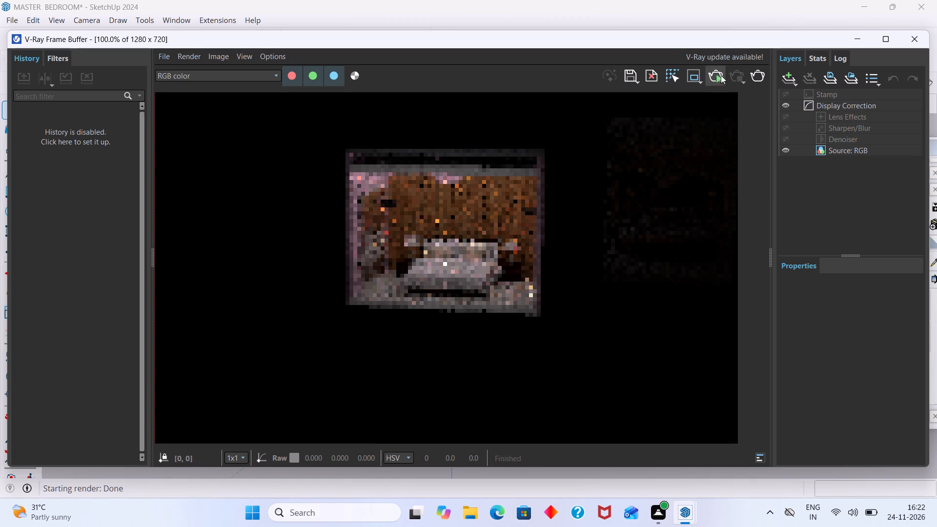
pyautogui.click(718, 74)
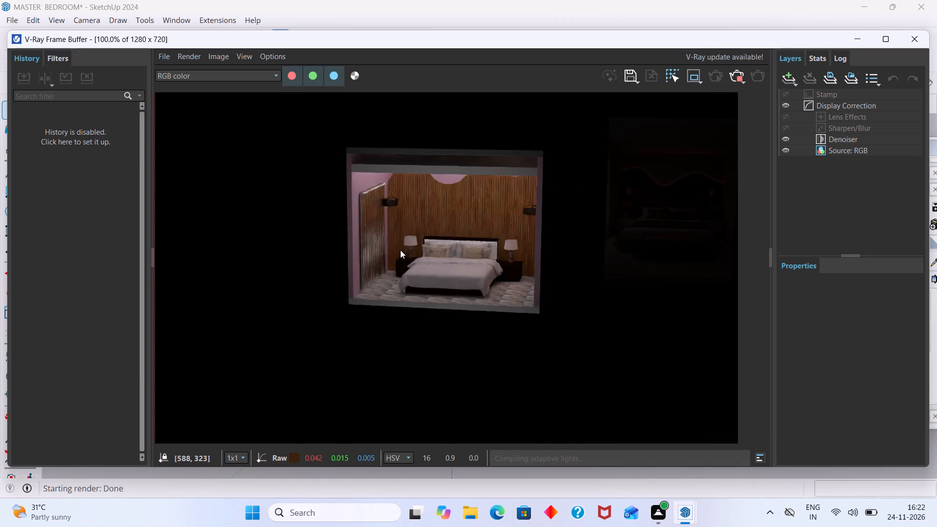
# Examine the rendered bedroom up close and as a whole, checking the slatted wall, bed, lamps and curtains.
pyautogui.scroll(2, 416, 249)
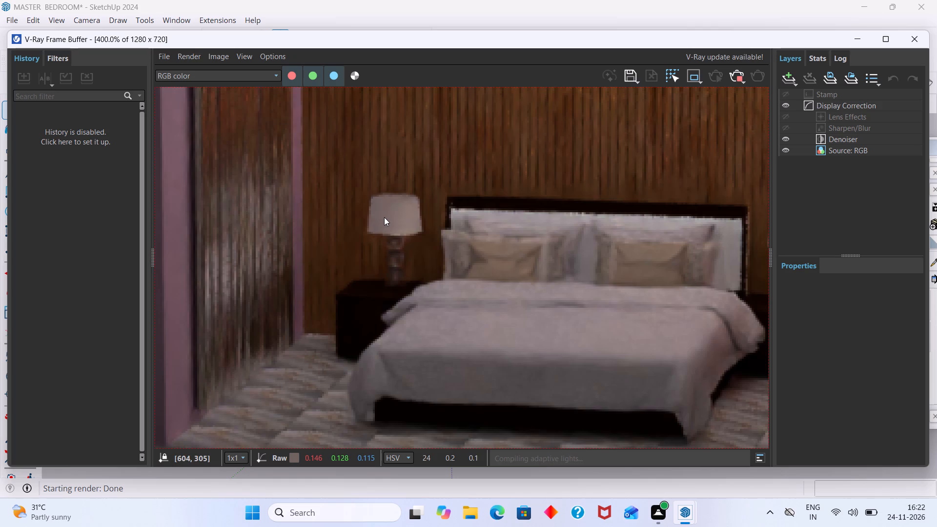
pyautogui.scroll(-2, 384, 217)
pyautogui.moveTo(468, 201); pyautogui.dragTo(444, 227, button='middle')
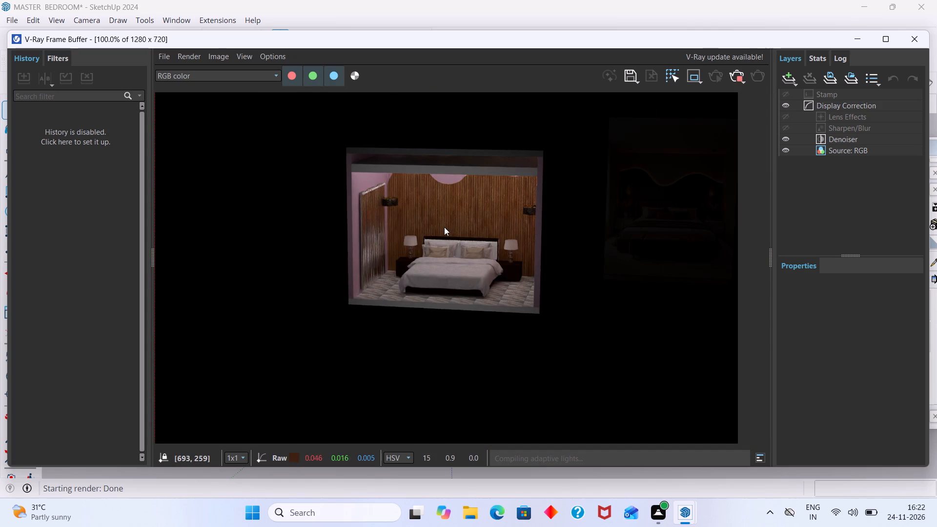
pyautogui.moveTo(444, 227); pyautogui.dragTo(443, 228, button='middle')
pyautogui.scroll(2, 443, 228)
pyautogui.scroll(-2, 441, 229)
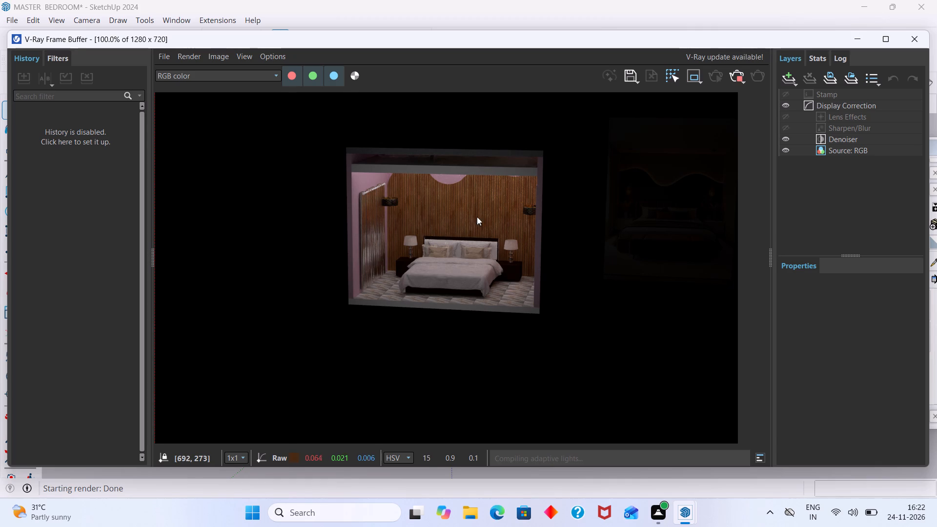
pyautogui.scroll(1, 496, 202)
pyautogui.moveTo(463, 212); pyautogui.dragTo(441, 237, button='middle')
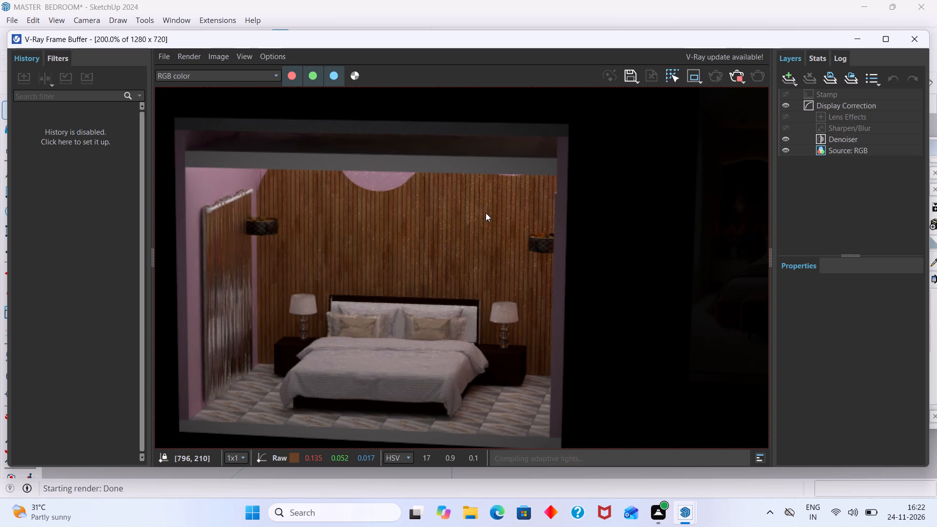
pyautogui.moveTo(486, 213); pyautogui.dragTo(559, 226, button='middle')
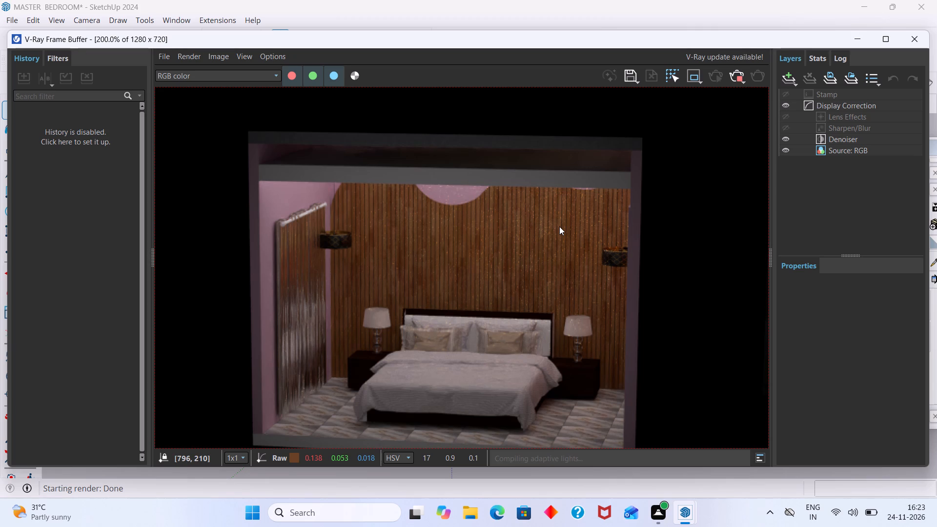
pyautogui.moveTo(559, 226); pyautogui.dragTo(560, 227, button='middle')
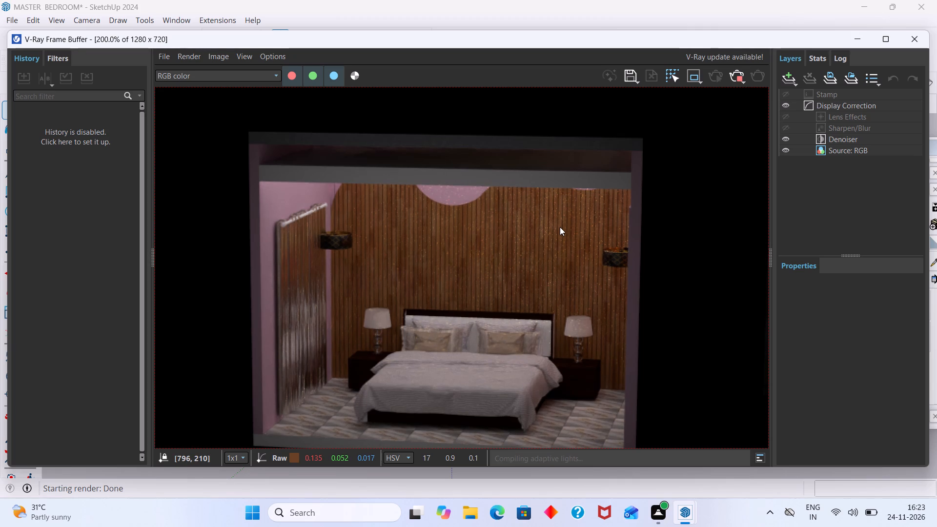
# Check the whole bedroom render once more and close the V-Ray frame buffer.
pyautogui.moveTo(560, 227); pyautogui.dragTo(538, 212, button='middle')
pyautogui.scroll(-1, 538, 212)
pyautogui.moveTo(523, 219); pyautogui.dragTo(510, 254, button='middle')
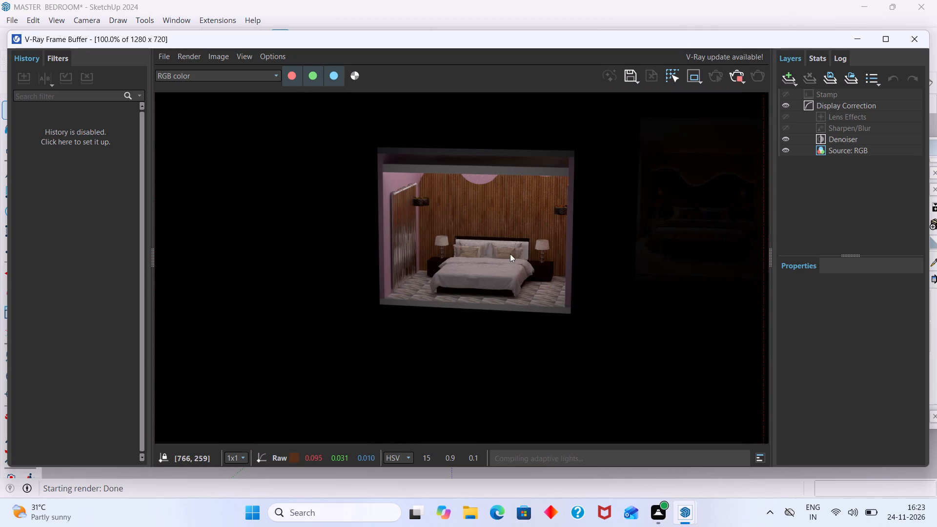
pyautogui.moveTo(510, 254); pyautogui.dragTo(492, 289, button='middle')
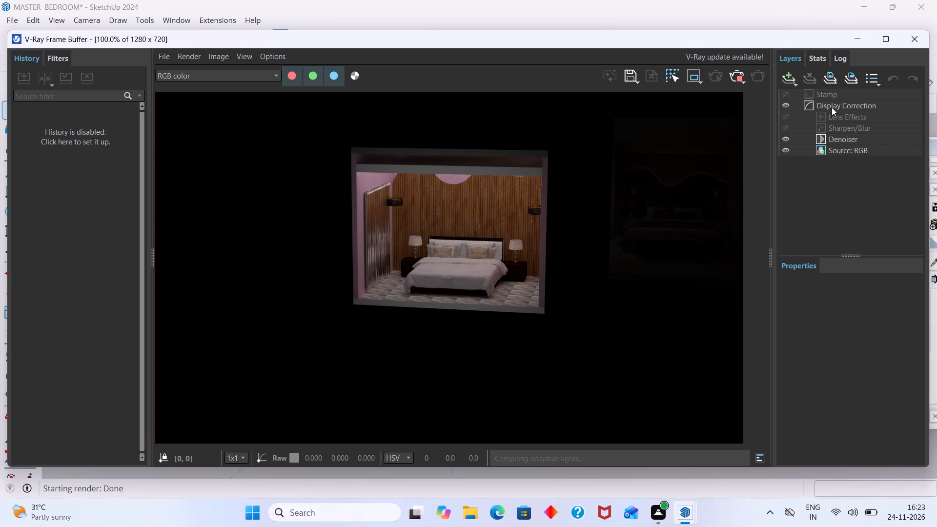
pyautogui.click(918, 39)
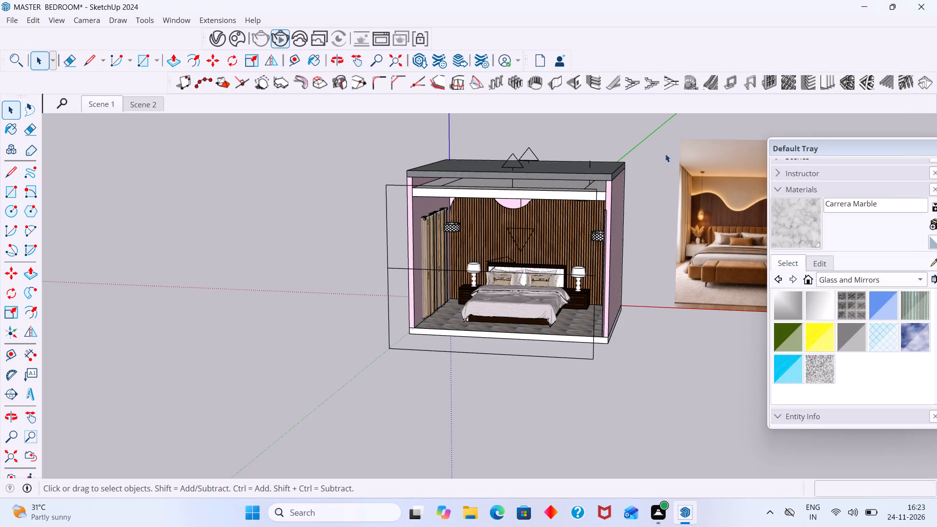
# Examine the bedroom model from the front and below, including the pendant lamps, curtains, wavy slatted wall and ceiling.
pyautogui.moveTo(441, 212); pyautogui.dragTo(496, 127, button='middle')
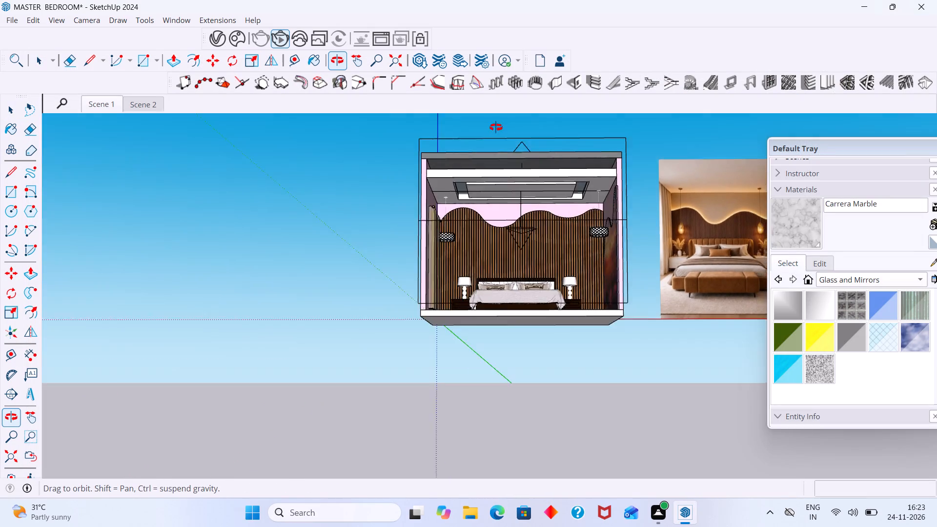
pyautogui.moveTo(496, 127); pyautogui.dragTo(418, 171, button='middle')
pyautogui.scroll(1, 418, 171)
pyautogui.click(337, 190)
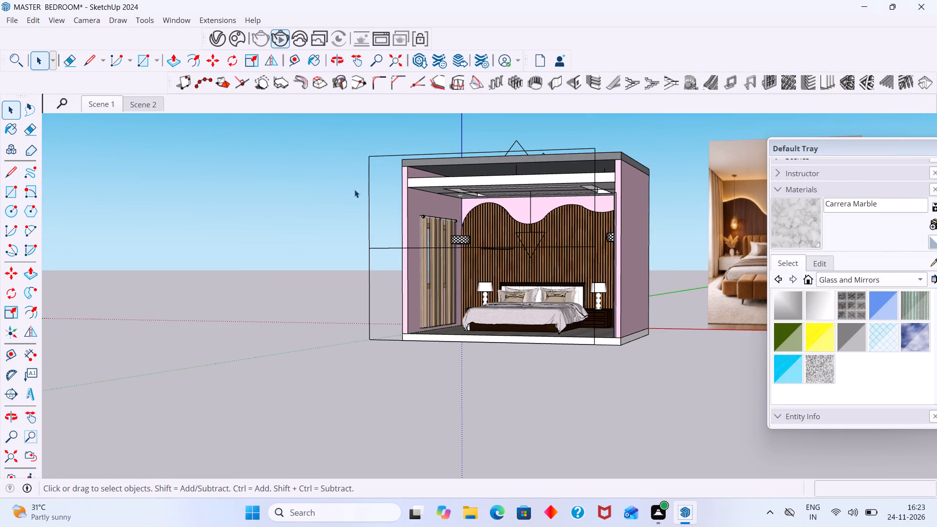
pyautogui.moveTo(448, 215); pyautogui.dragTo(496, 237, button='middle')
pyautogui.scroll(-6, 502, 233)
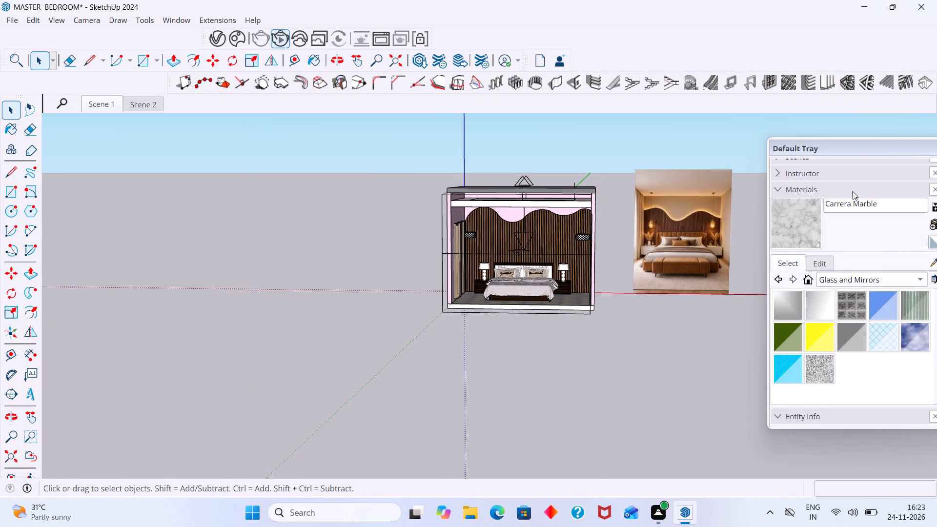
pyautogui.moveTo(856, 144); pyautogui.dragTo(667, 242)
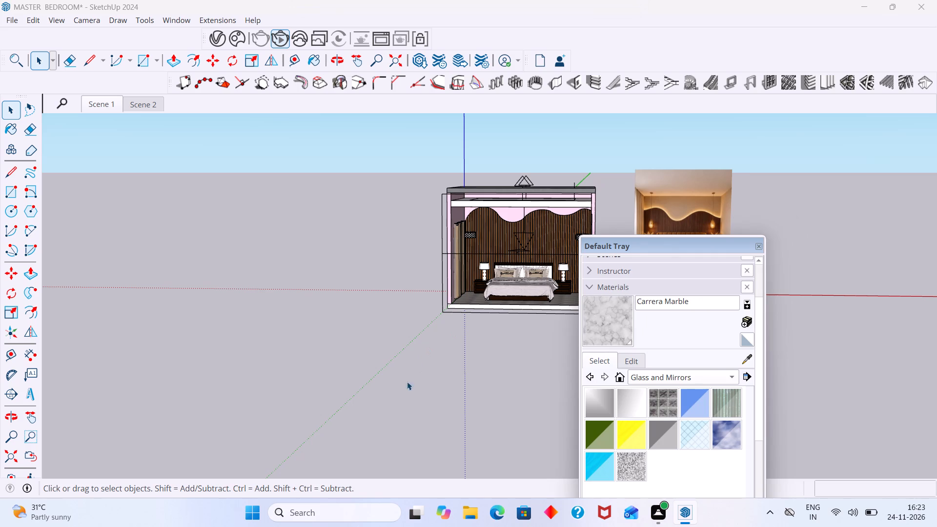
pyautogui.click(372, 411)
pyautogui.scroll(5, 527, 254)
pyautogui.scroll(9, 468, 250)
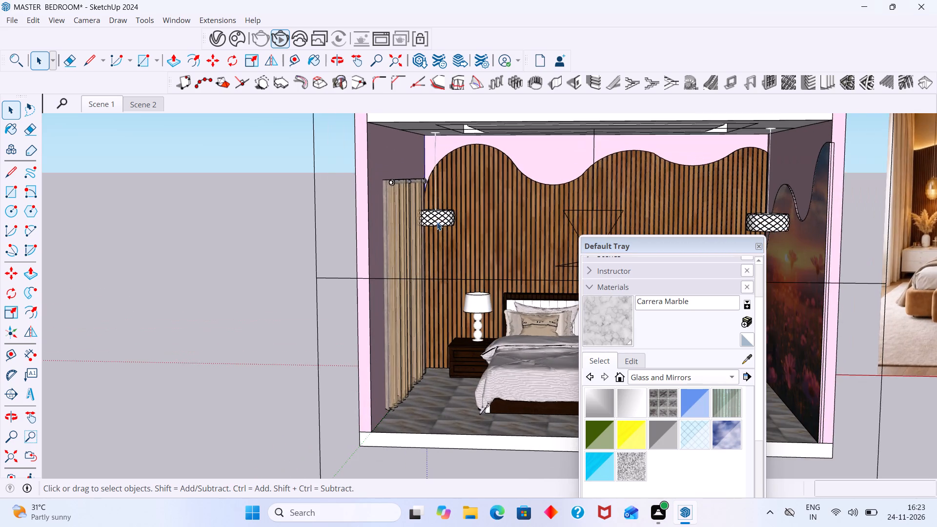
pyautogui.moveTo(428, 220); pyautogui.dragTo(403, 171, button='middle')
pyautogui.scroll(9, 472, 232)
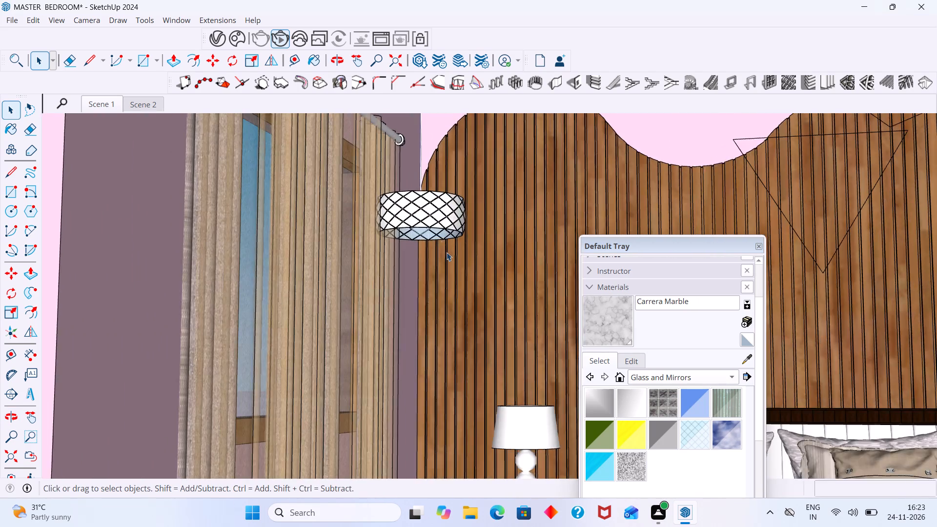
pyautogui.scroll(-15, 447, 261)
pyautogui.scroll(5, 442, 195)
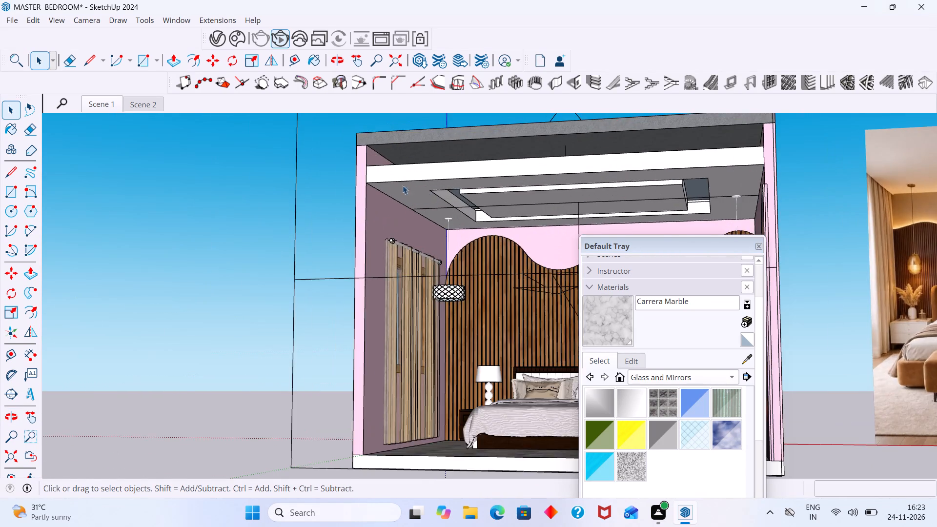
pyautogui.scroll(5, 400, 188)
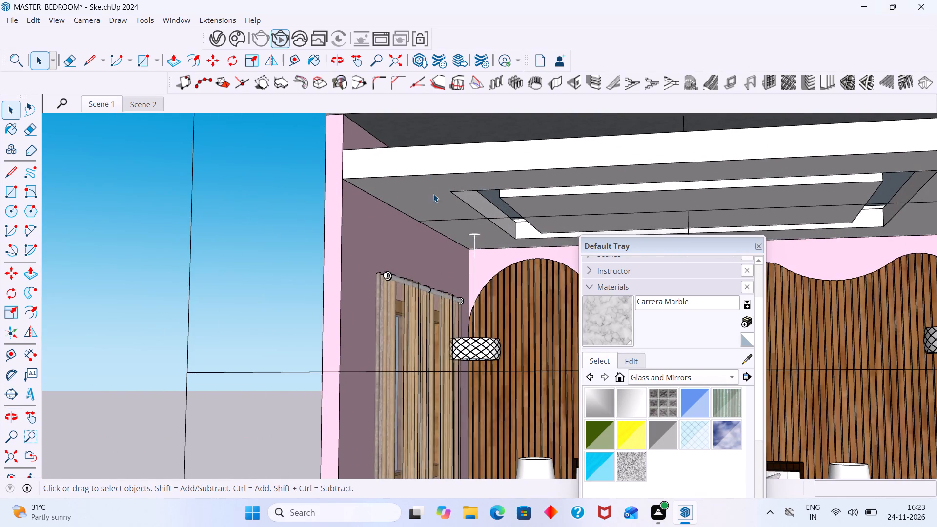
pyautogui.scroll(-11, 448, 200)
pyautogui.moveTo(473, 253); pyautogui.dragTo(508, 298, button='middle')
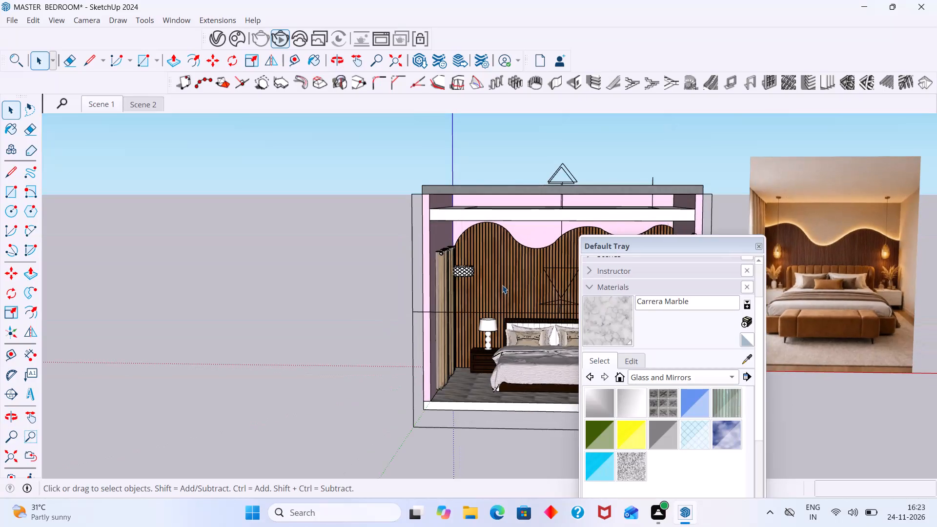
pyautogui.moveTo(494, 280); pyautogui.dragTo(334, 264, button='middle')
pyautogui.moveTo(373, 256); pyautogui.dragTo(373, 208, button='middle')
pyautogui.scroll(5, 395, 246)
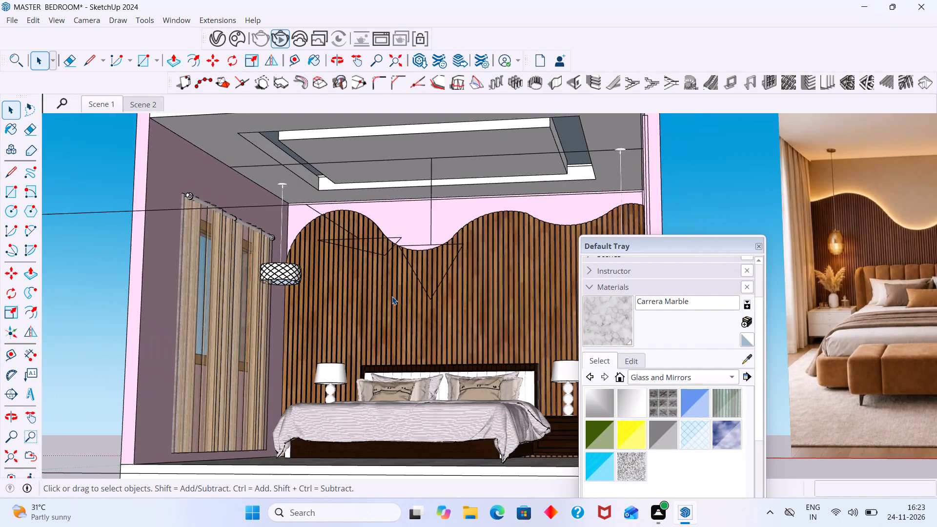
pyautogui.moveTo(380, 348); pyautogui.dragTo(381, 375, button='middle')
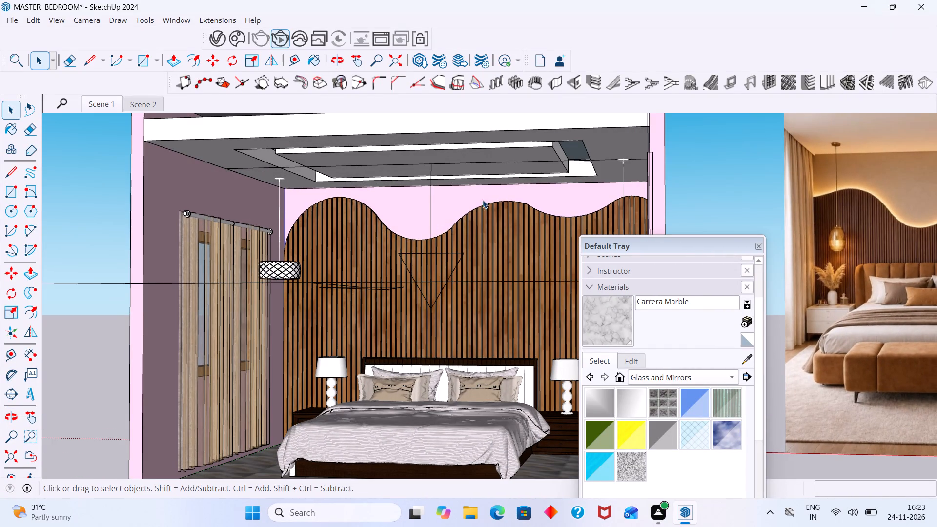
# Examine the recessed false ceiling up close, especially its inner corner and cove gap above the slatted wall.
pyautogui.scroll(-1, 380, 306)
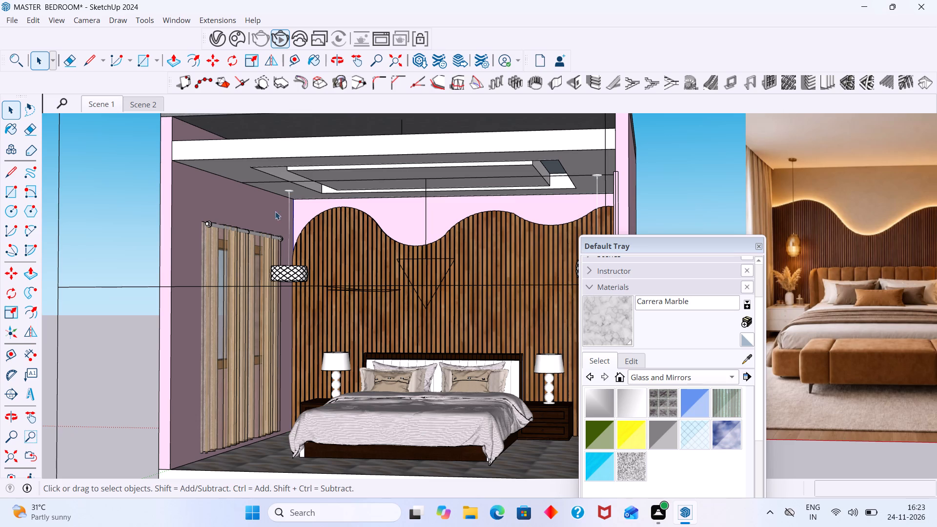
pyautogui.scroll(2, 300, 190)
pyautogui.moveTo(325, 160); pyautogui.dragTo(330, 123, button='middle')
pyautogui.scroll(3, 310, 192)
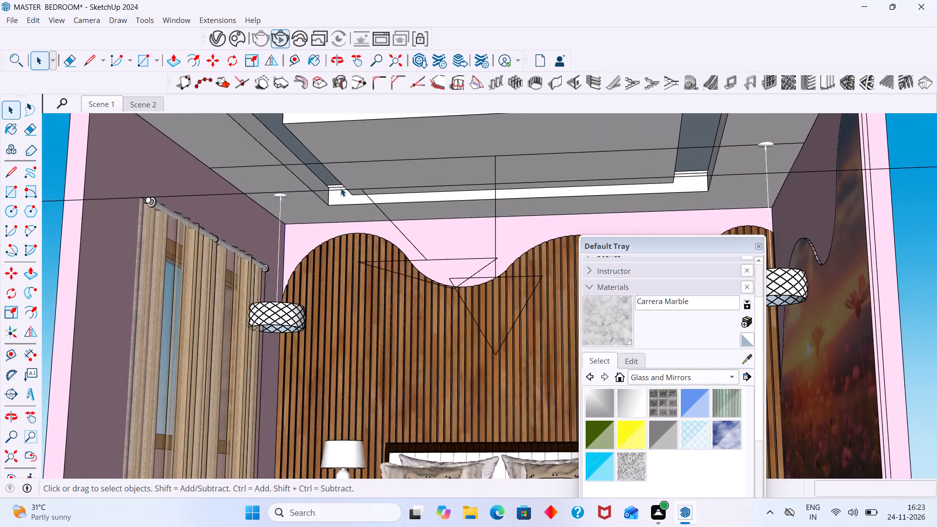
pyautogui.scroll(2, 341, 188)
pyautogui.scroll(-8, 363, 179)
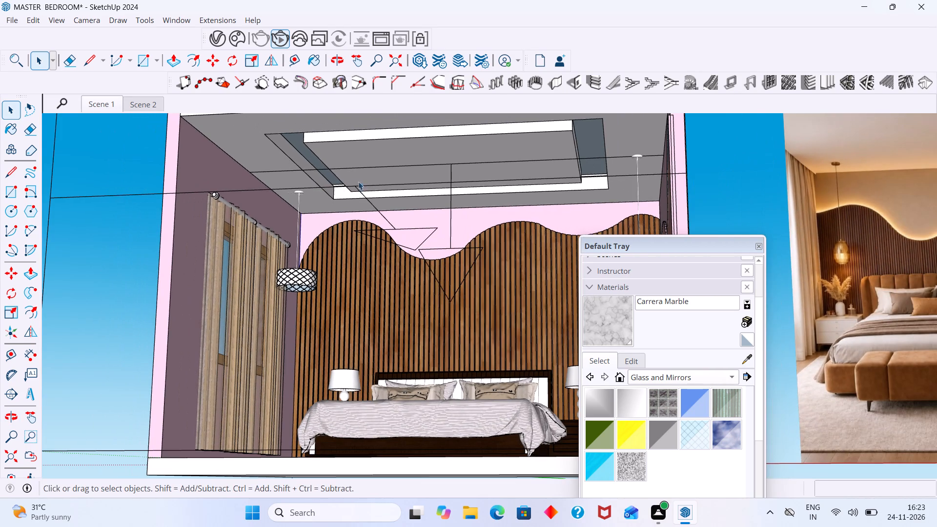
pyautogui.scroll(5, 330, 171)
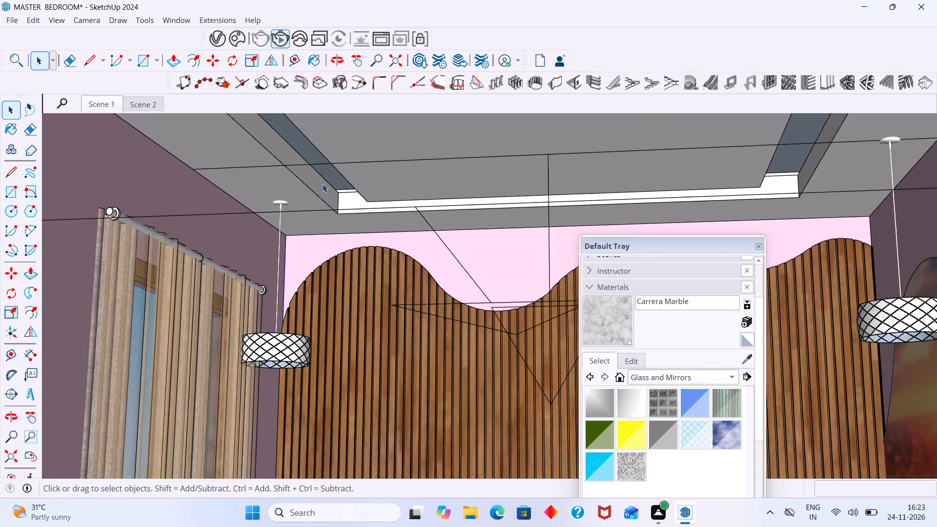
pyautogui.scroll(19, 323, 184)
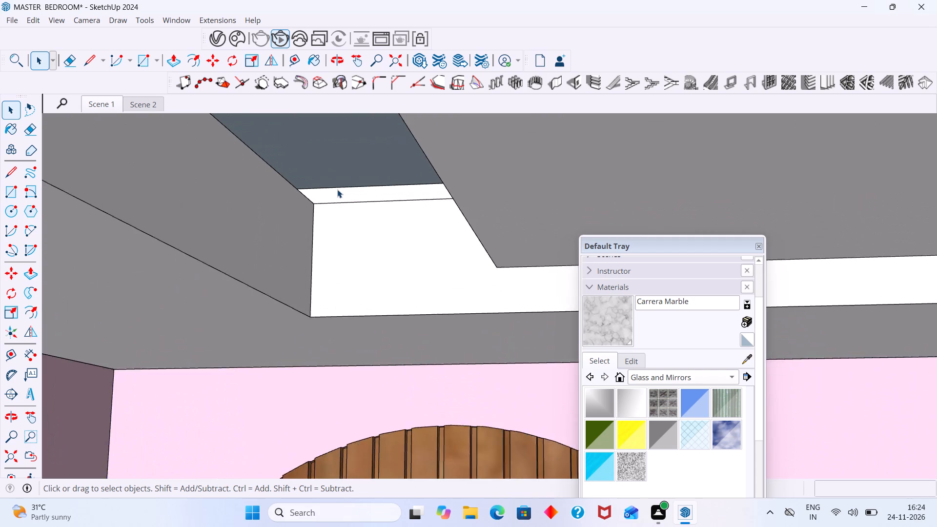
pyautogui.scroll(1, 337, 189)
pyautogui.scroll(-13, 333, 191)
pyautogui.scroll(-4, 197, 250)
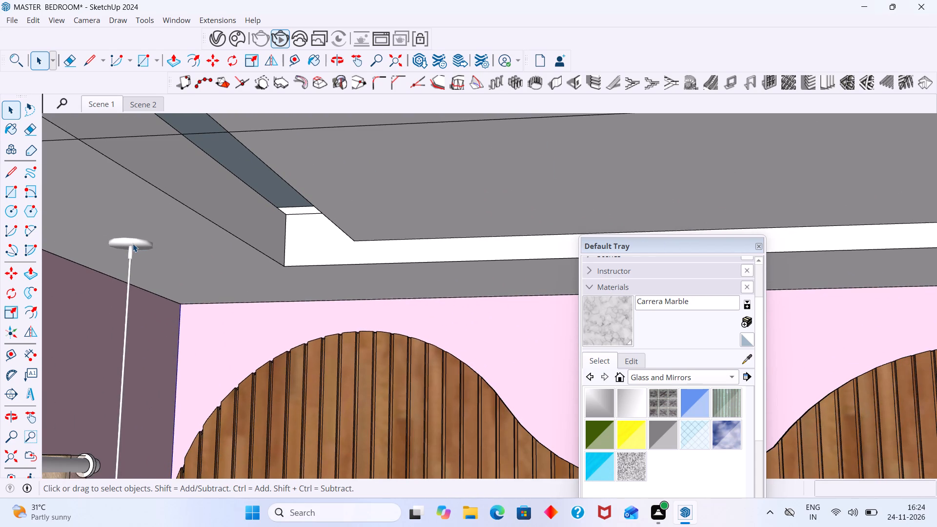
pyautogui.scroll(-12, 133, 259)
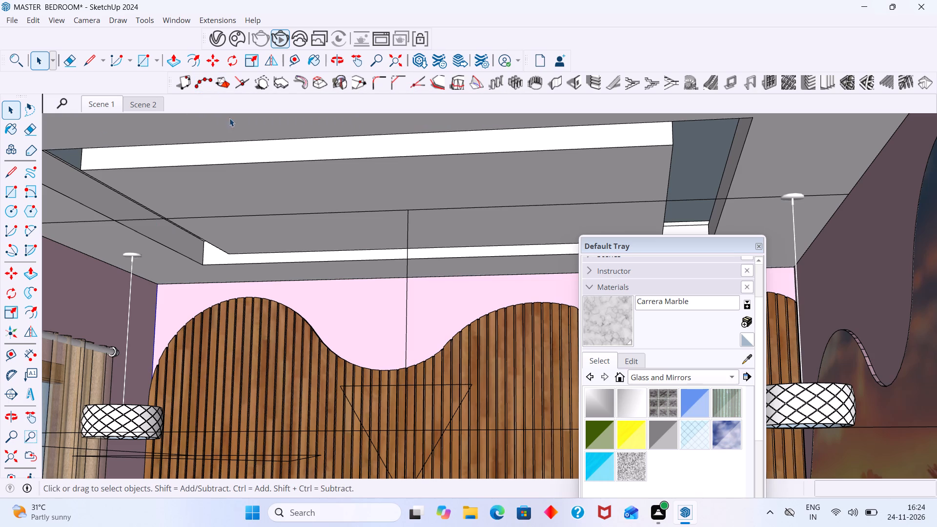
pyautogui.scroll(20, 206, 233)
pyautogui.scroll(3, 206, 233)
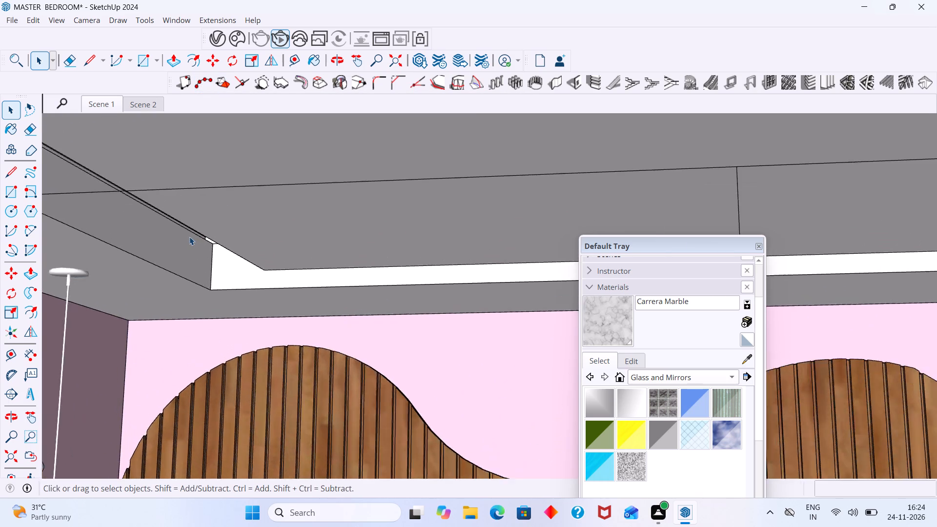
pyautogui.scroll(12, 189, 237)
pyautogui.scroll(-20, 212, 232)
pyautogui.scroll(-13, 212, 232)
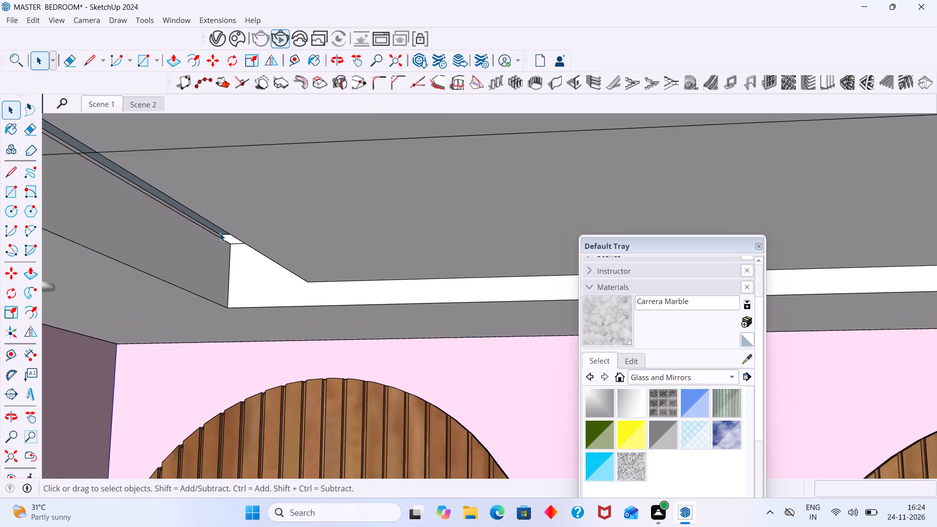
pyautogui.scroll(-20, 220, 233)
pyautogui.scroll(-20, 220, 233)
pyautogui.scroll(-11, 220, 233)
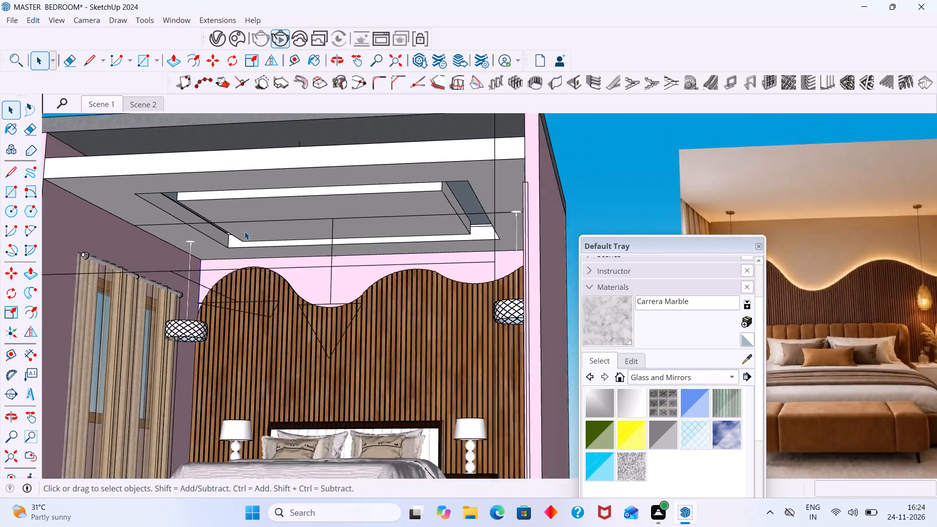
pyautogui.scroll(-16, 244, 231)
pyautogui.moveTo(287, 246); pyautogui.dragTo(274, 328, button='middle')
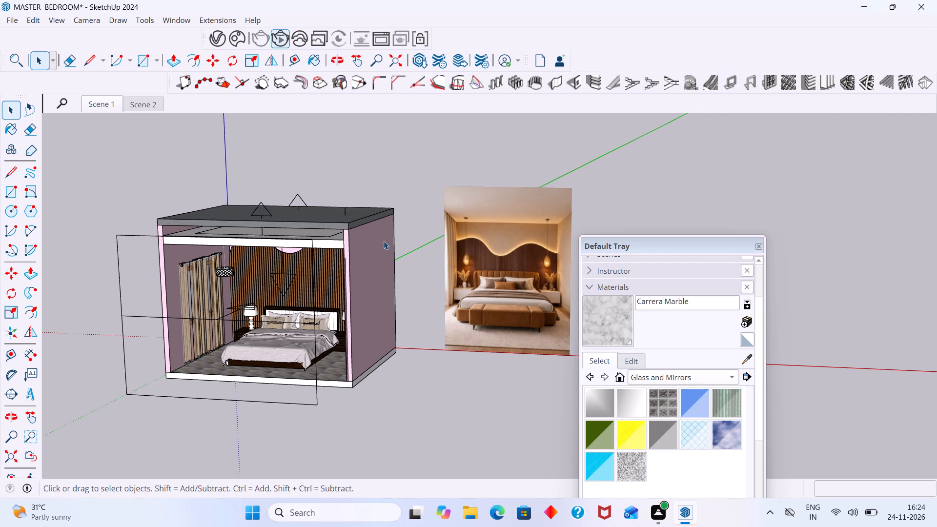
# Close the Default Tray and compare the bedroom model with its reference image.
pyautogui.click(760, 247)
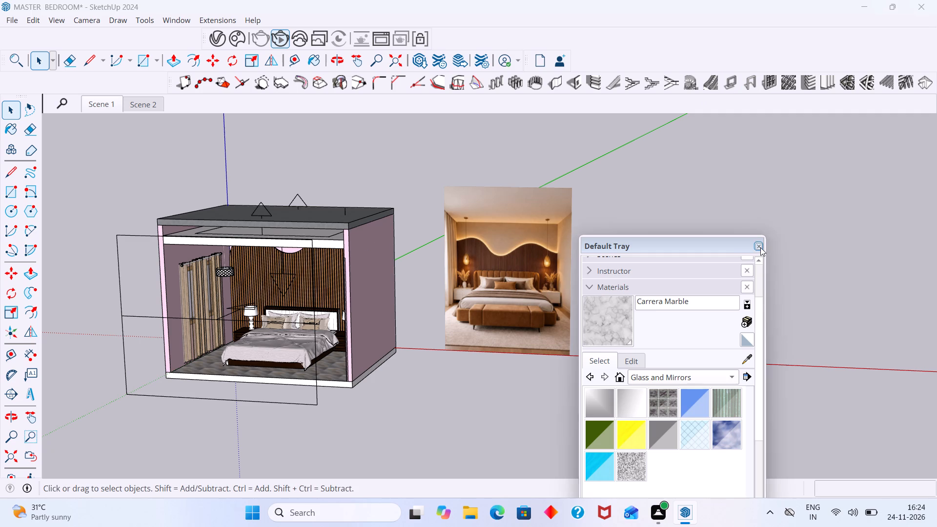
pyautogui.scroll(8, 449, 243)
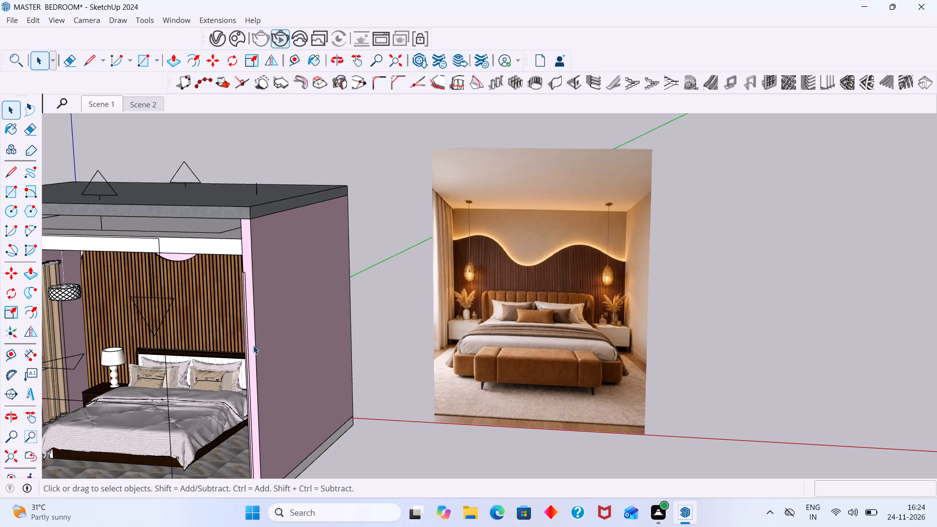
pyautogui.scroll(-2, 194, 385)
pyautogui.scroll(-2, 204, 446)
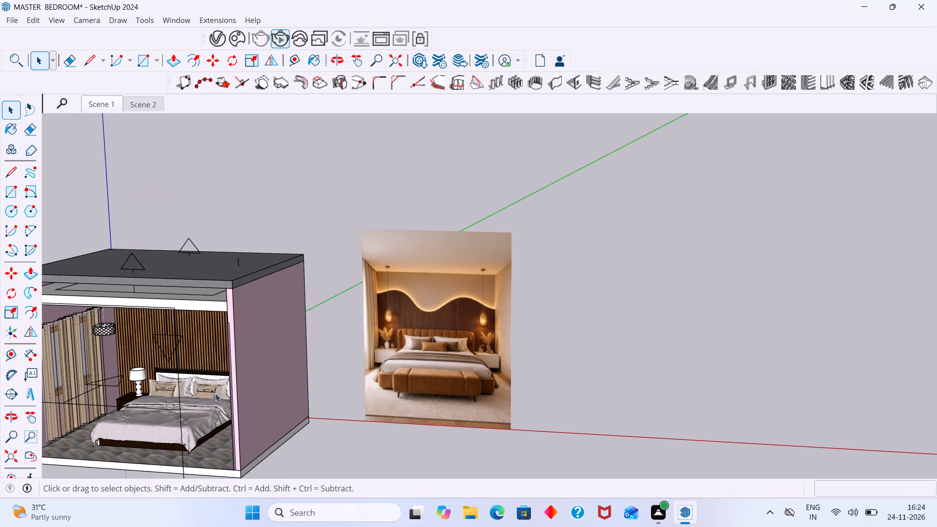
pyautogui.moveTo(212, 388); pyautogui.dragTo(368, 307, button='middle')
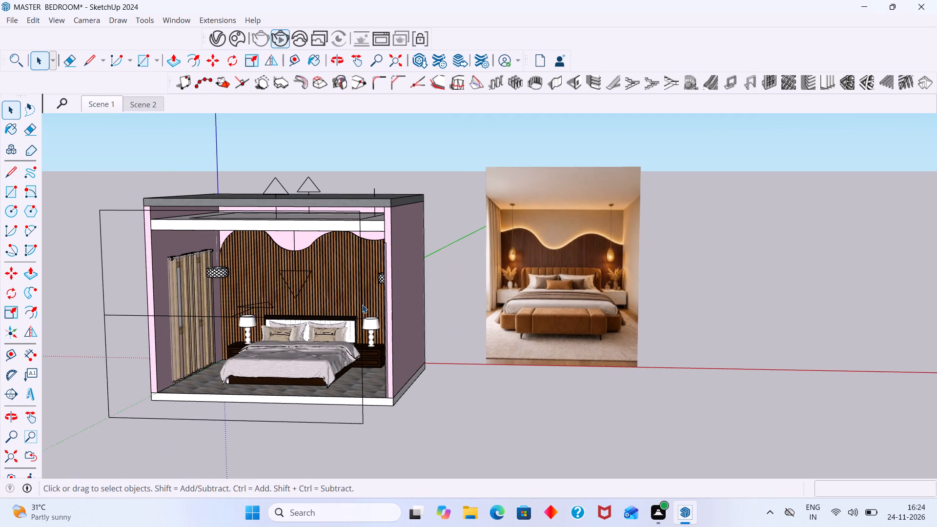
pyautogui.scroll(-6, 362, 304)
# Open the recent file modern elevation, saving the changes to MASTER BEDROOM.
pyautogui.click(5, 18)
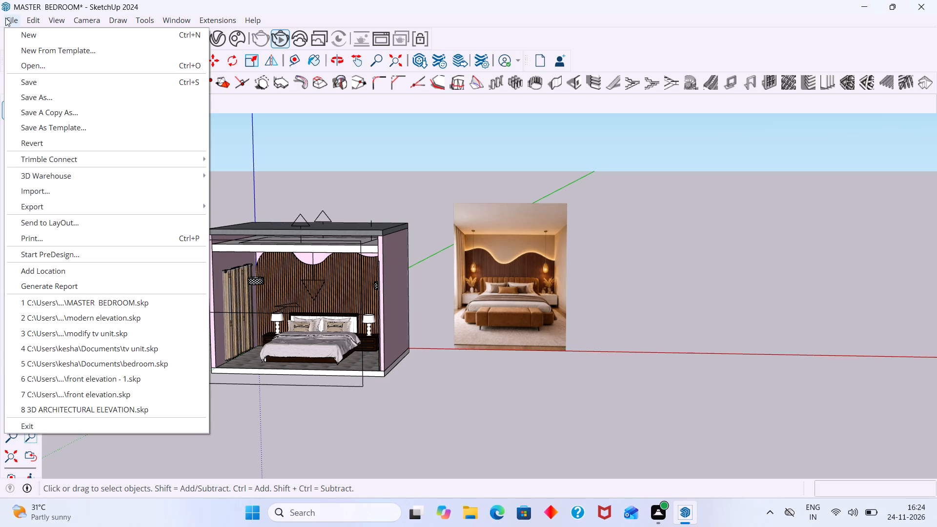
pyautogui.doubleClick(11, 20)
pyautogui.click(99, 321)
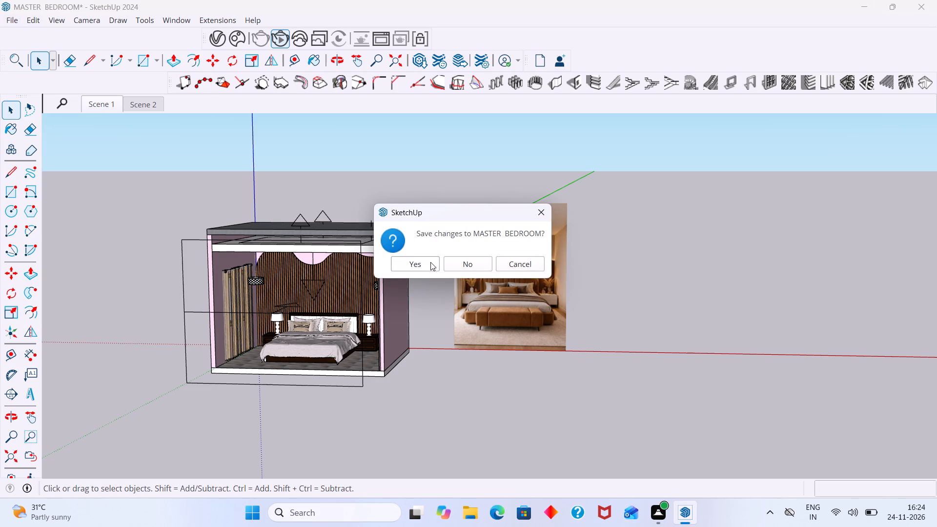
pyautogui.click(430, 262)
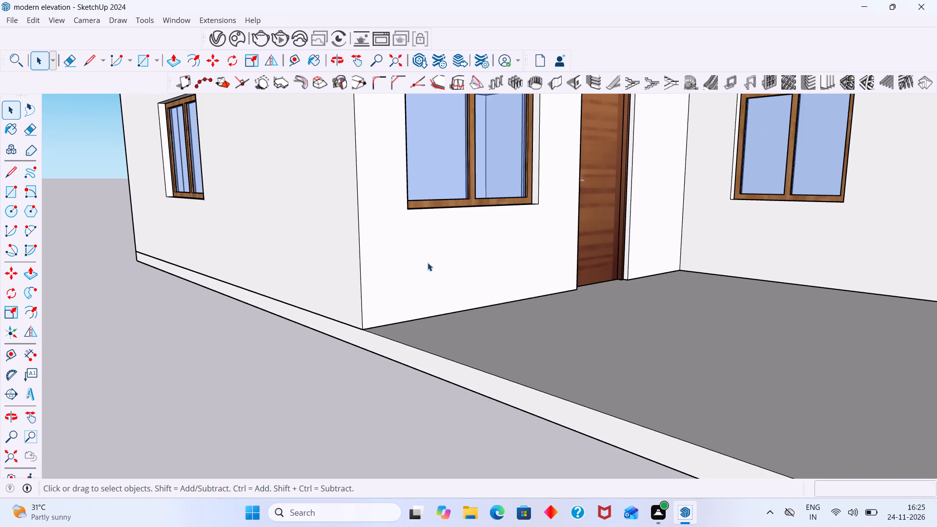
pyautogui.scroll(-7, 481, 293)
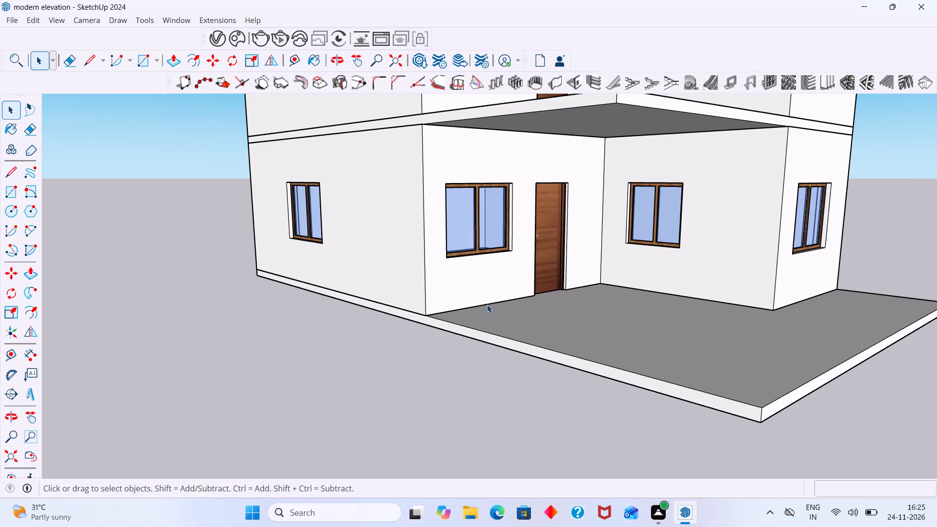
# Examine the three-storey house model from the front and above, comparing its massing, slabs and tower with the reference elevation image.
pyautogui.scroll(-8, 488, 304)
pyautogui.moveTo(535, 310); pyautogui.dragTo(448, 309, button='middle')
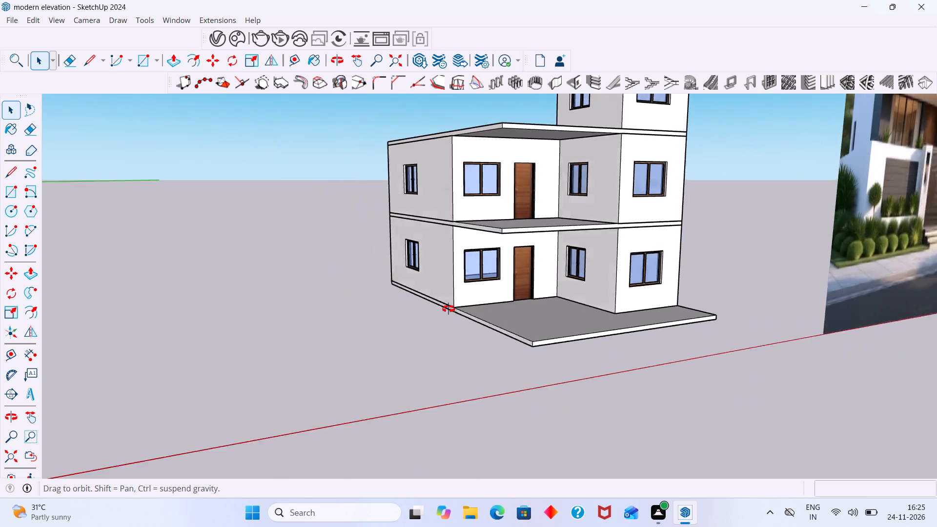
pyautogui.moveTo(448, 309); pyautogui.dragTo(438, 309, button='middle')
pyautogui.scroll(2, 586, 297)
pyautogui.scroll(-4, 587, 293)
pyautogui.moveTo(575, 282); pyautogui.dragTo(437, 278, button='middle')
pyautogui.scroll(-7, 437, 278)
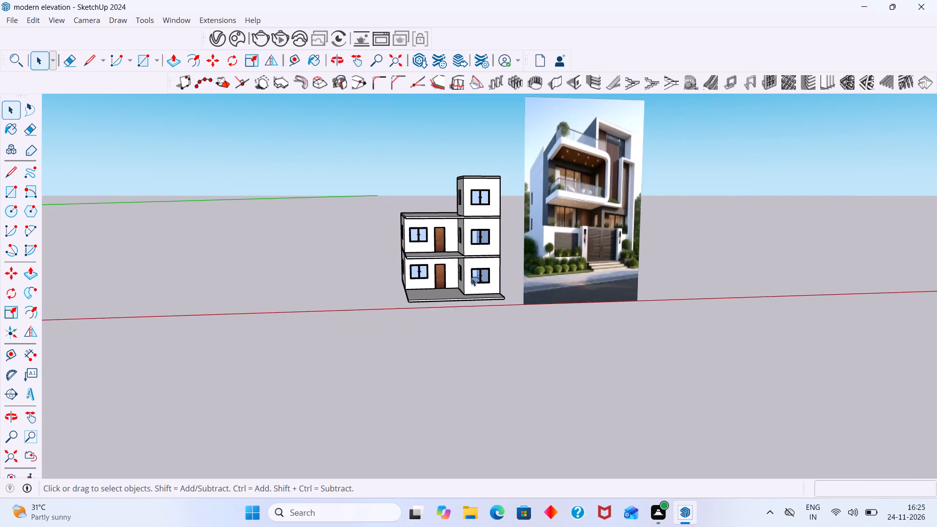
pyautogui.moveTo(471, 278); pyautogui.dragTo(591, 320, button='middle')
pyautogui.scroll(3, 562, 277)
pyautogui.scroll(-5, 554, 271)
pyautogui.keyDown('shift'); pyautogui.moveTo(537, 273); pyautogui.dragTo(384, 333, button='middle'); pyautogui.keyUp('shift')
pyautogui.scroll(3, 457, 224)
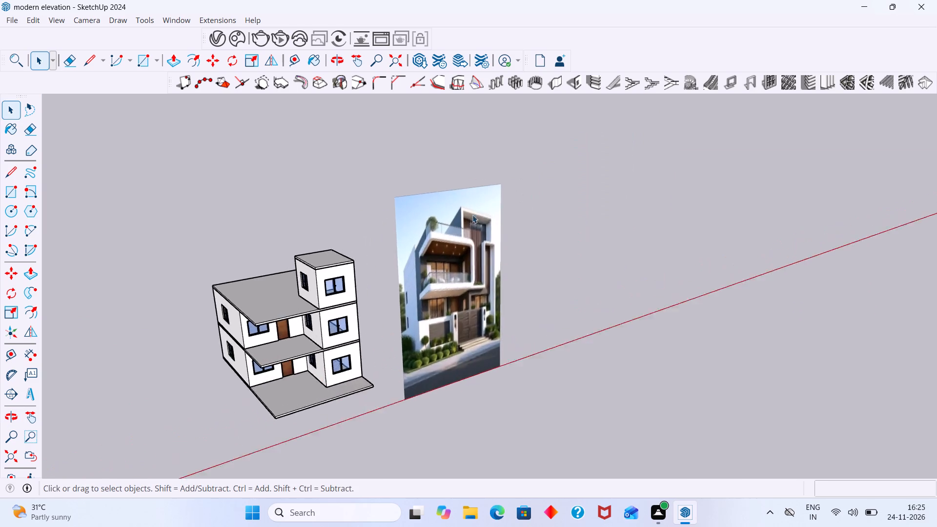
pyautogui.scroll(7, 472, 215)
pyautogui.scroll(-4, 470, 222)
pyautogui.scroll(-2, 265, 299)
pyautogui.scroll(4, 240, 299)
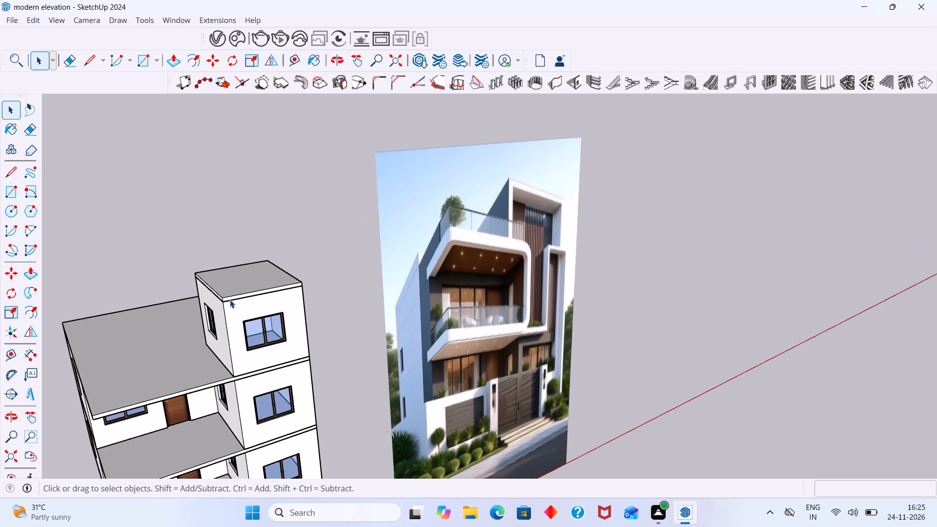
pyautogui.scroll(-5, 229, 300)
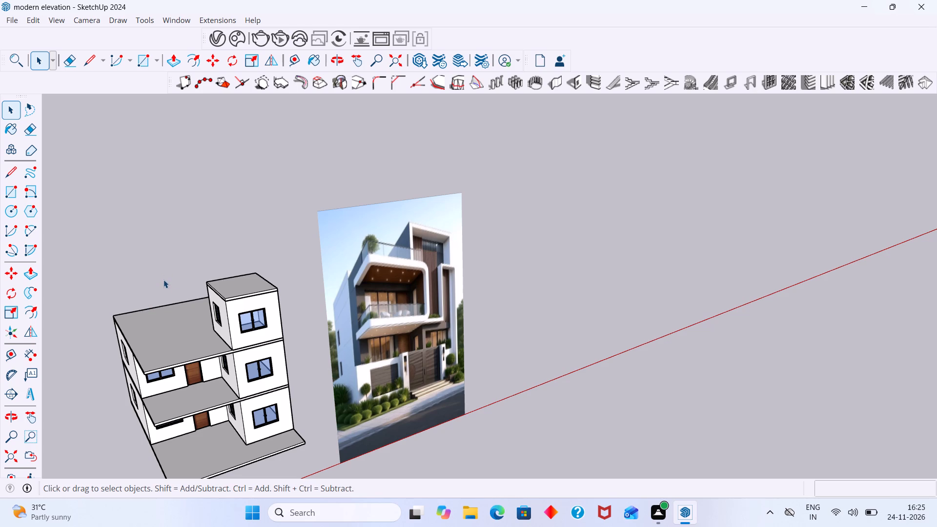
pyautogui.scroll(-1, 214, 312)
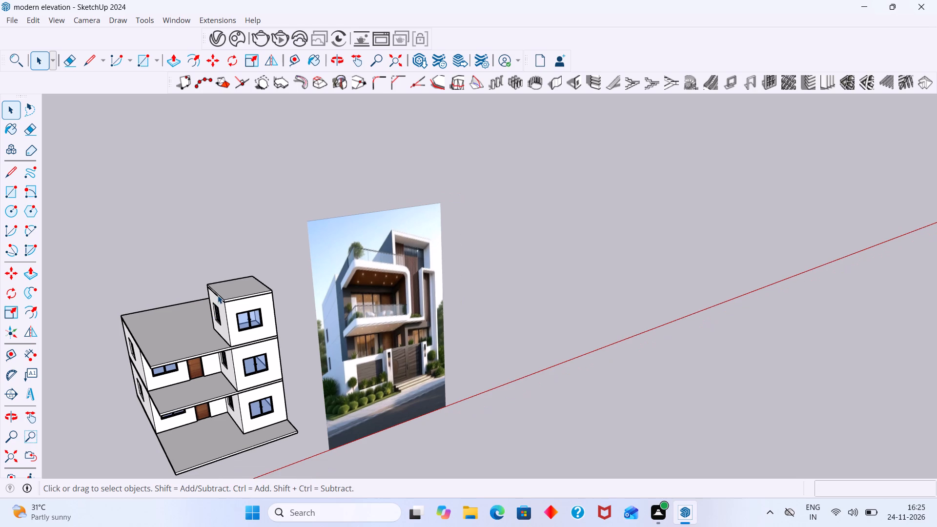
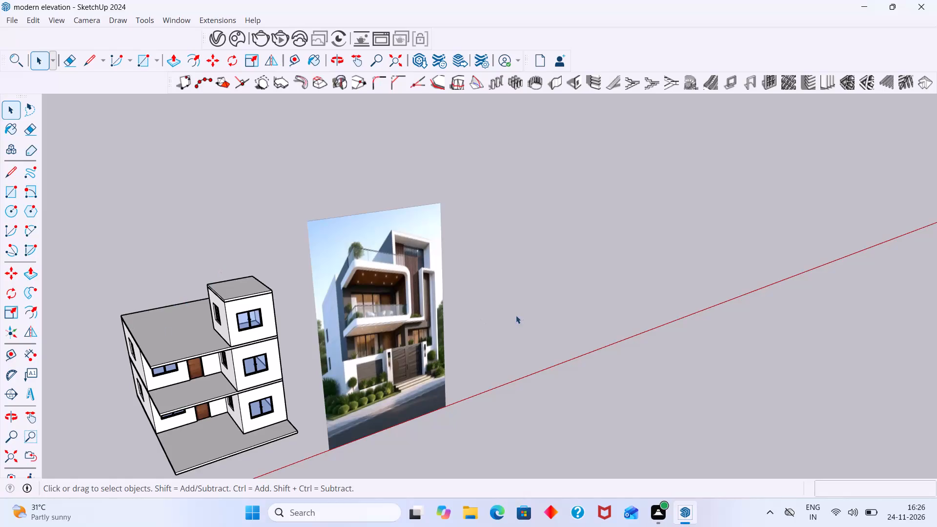
# Compare the three-storey house model with the reference elevation image, checking its balconies, tower and overall proportions.
pyautogui.scroll(14, 498, 321)
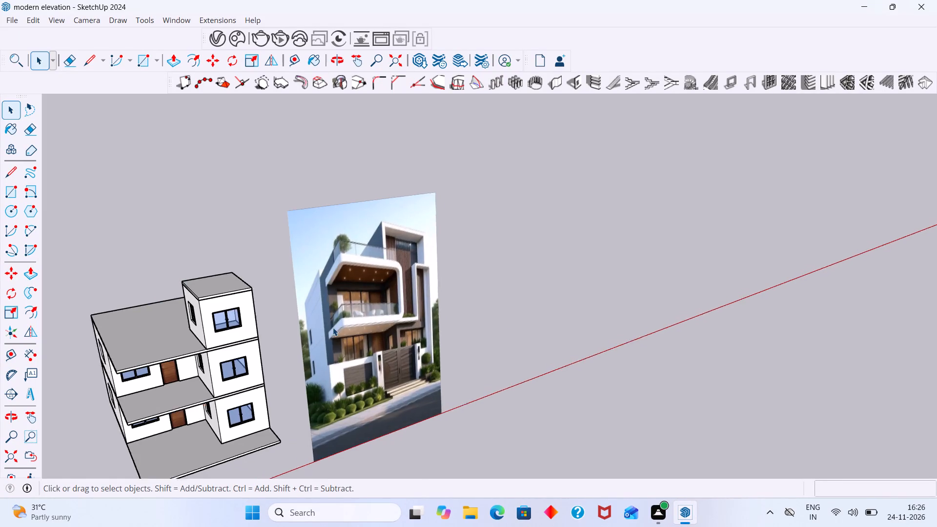
pyautogui.scroll(5, 333, 327)
pyautogui.scroll(-9, 332, 328)
pyautogui.scroll(5, 371, 338)
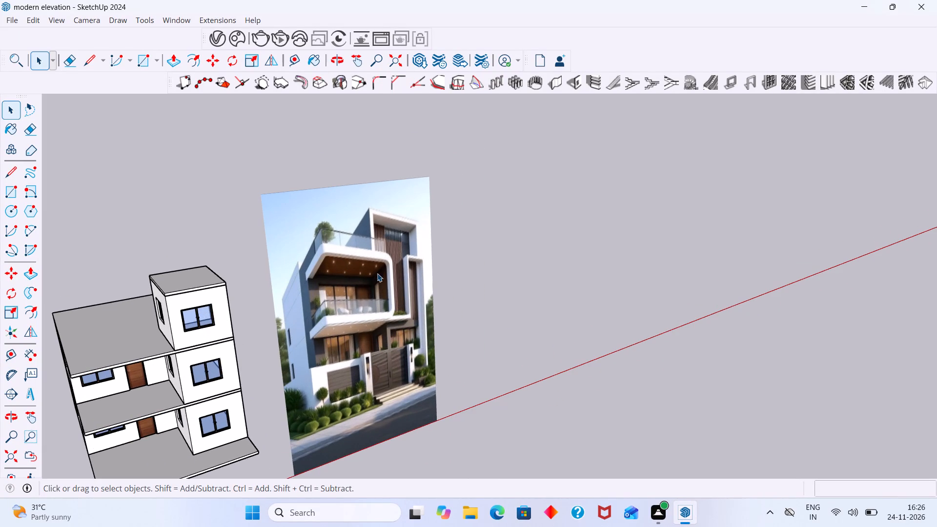
pyautogui.scroll(-3, 259, 326)
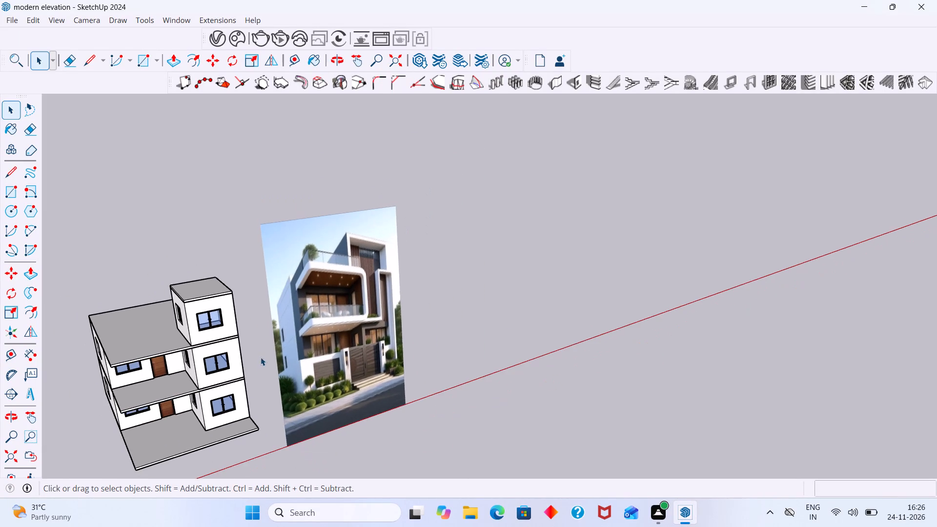
pyautogui.moveTo(258, 360); pyautogui.dragTo(250, 319, button='middle')
pyautogui.scroll(2, 534, 255)
pyautogui.scroll(-3, 490, 258)
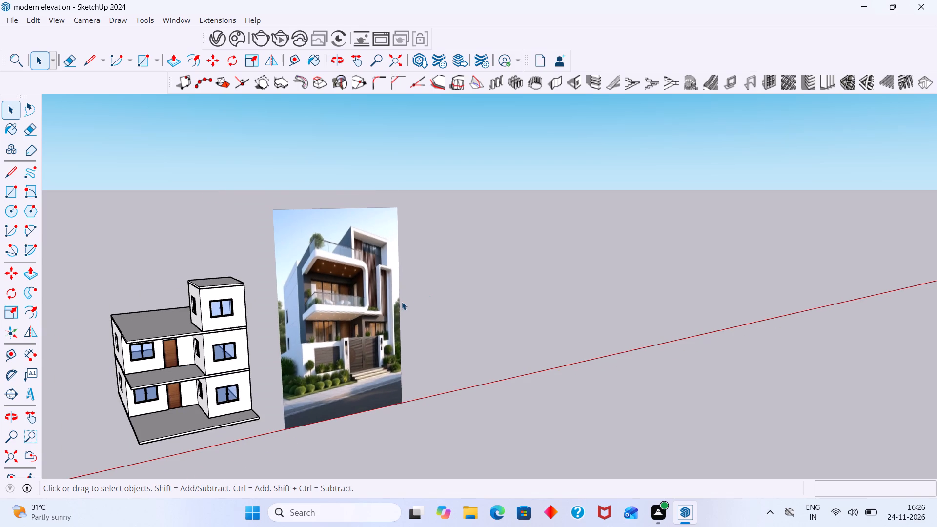
pyautogui.scroll(5, 401, 302)
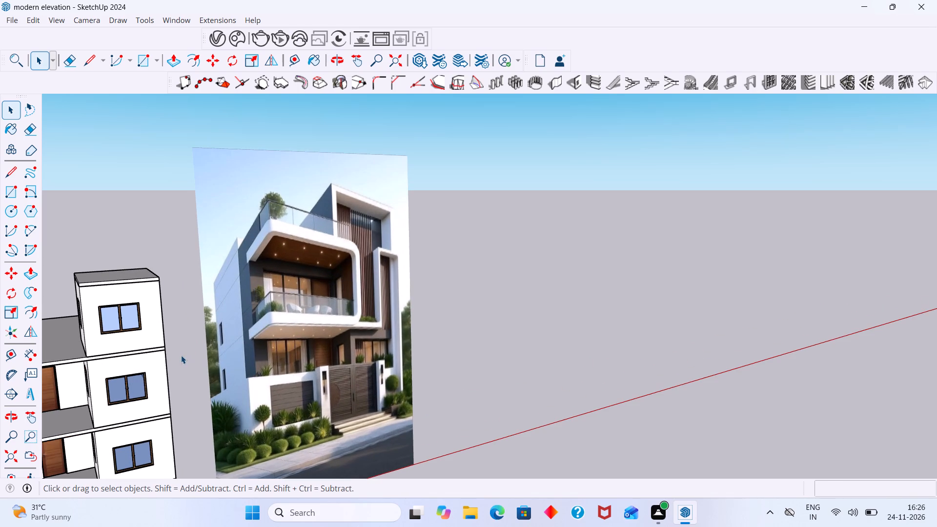
pyautogui.scroll(-5, 181, 355)
pyautogui.scroll(-3, 308, 298)
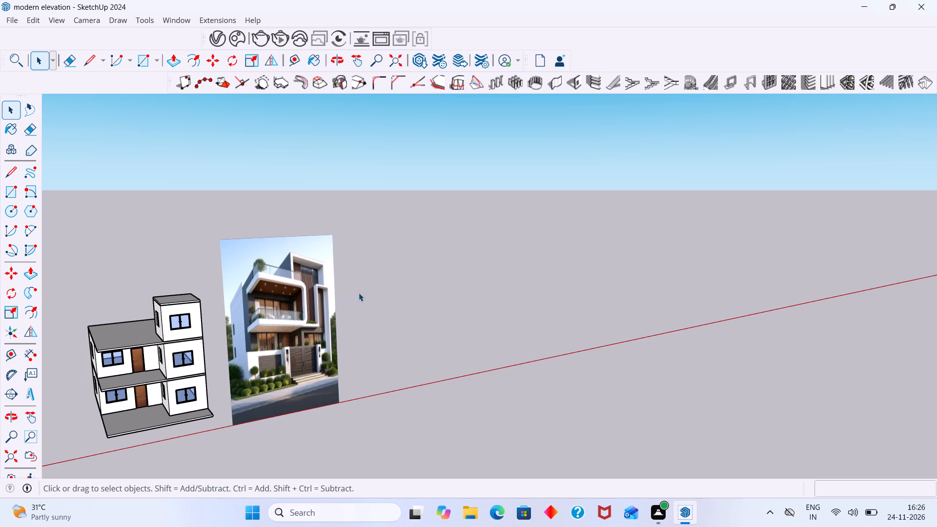
pyautogui.scroll(2, 276, 292)
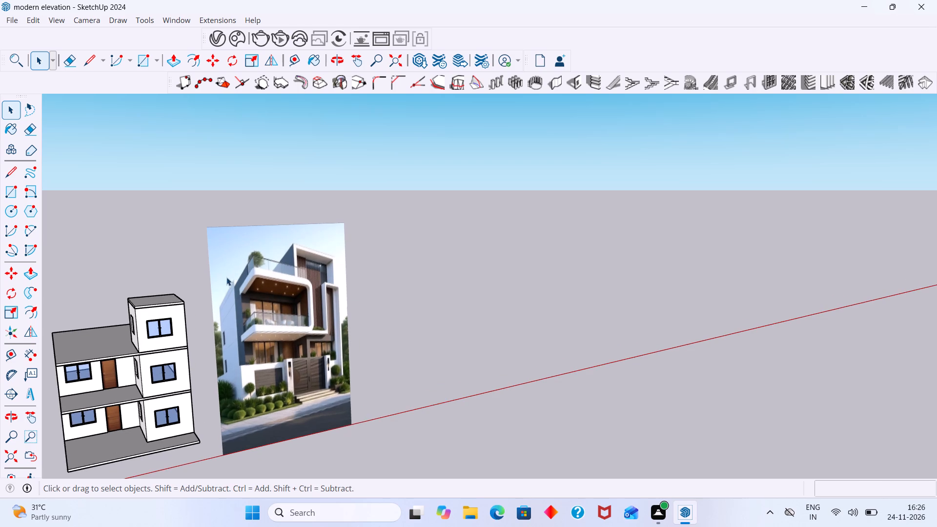
pyautogui.scroll(4, 226, 277)
pyautogui.scroll(-5, 236, 294)
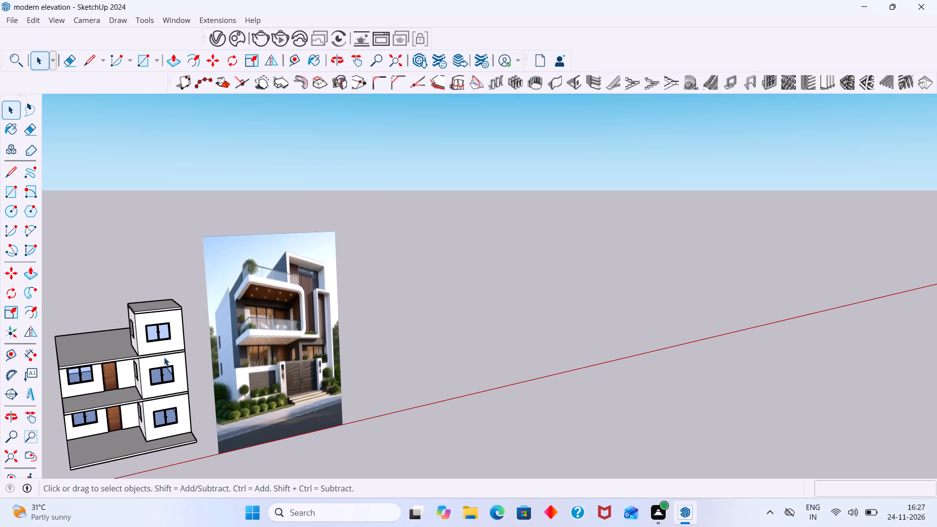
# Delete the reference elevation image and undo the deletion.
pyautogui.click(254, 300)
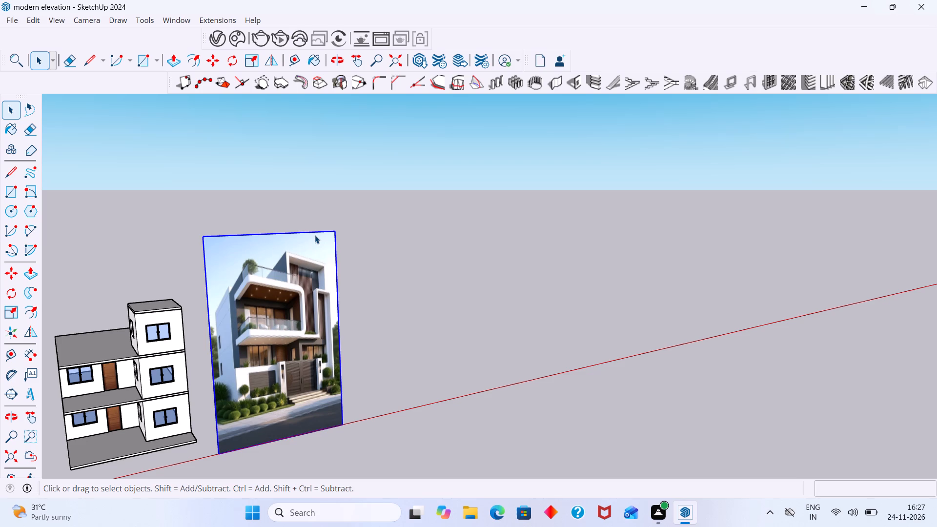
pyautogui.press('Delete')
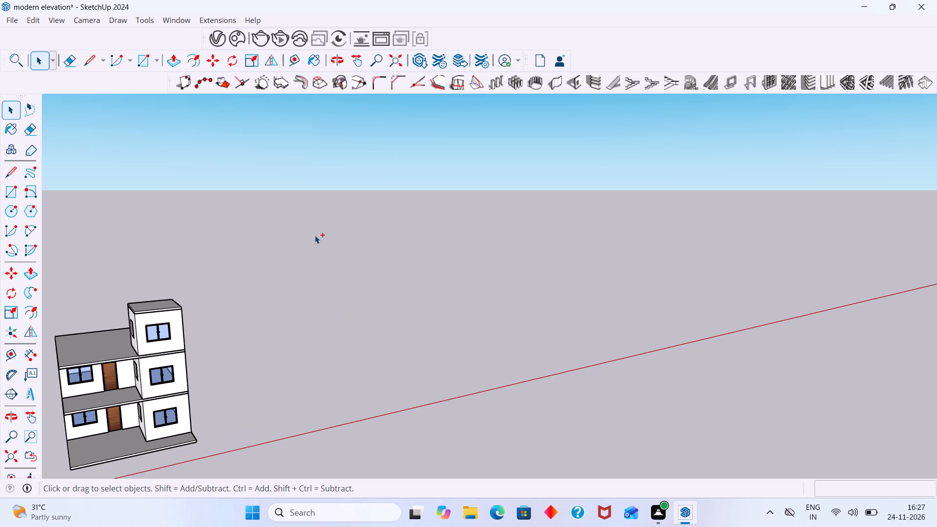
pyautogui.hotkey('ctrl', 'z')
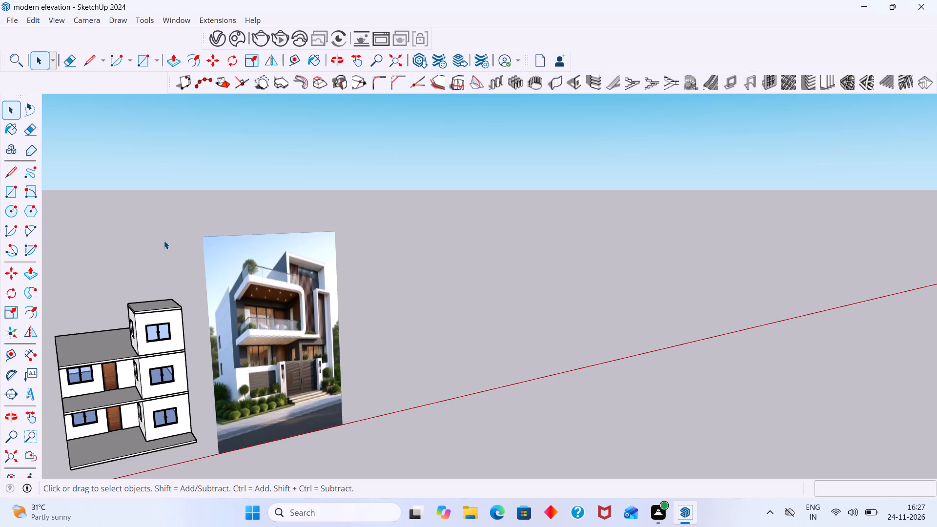
# Examine the house model beside the reference image from low and raised front views, focusing on the slabs and balcony projections.
pyautogui.scroll(-8, 167, 282)
pyautogui.scroll(-7, 165, 323)
pyautogui.moveTo(125, 393); pyautogui.dragTo(103, 357, button='middle')
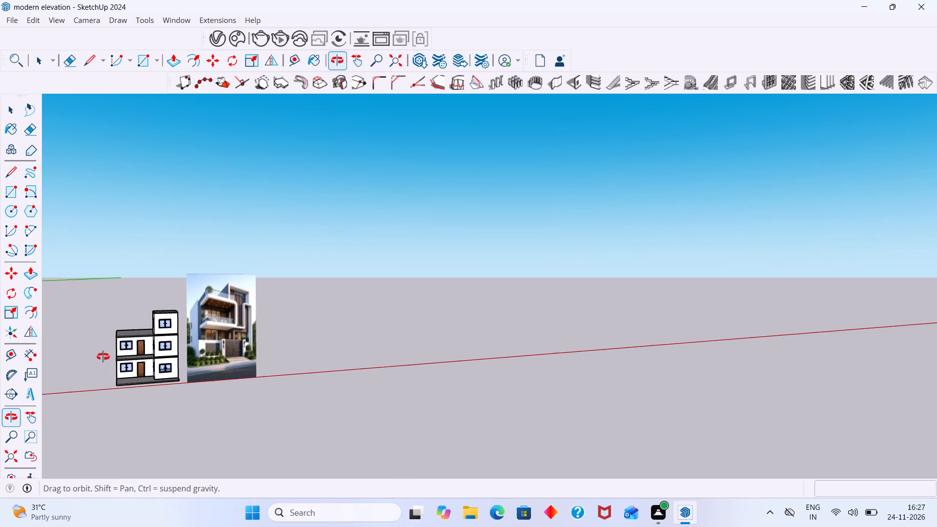
pyautogui.moveTo(103, 357); pyautogui.dragTo(131, 301, button='middle')
pyautogui.scroll(6, 125, 320)
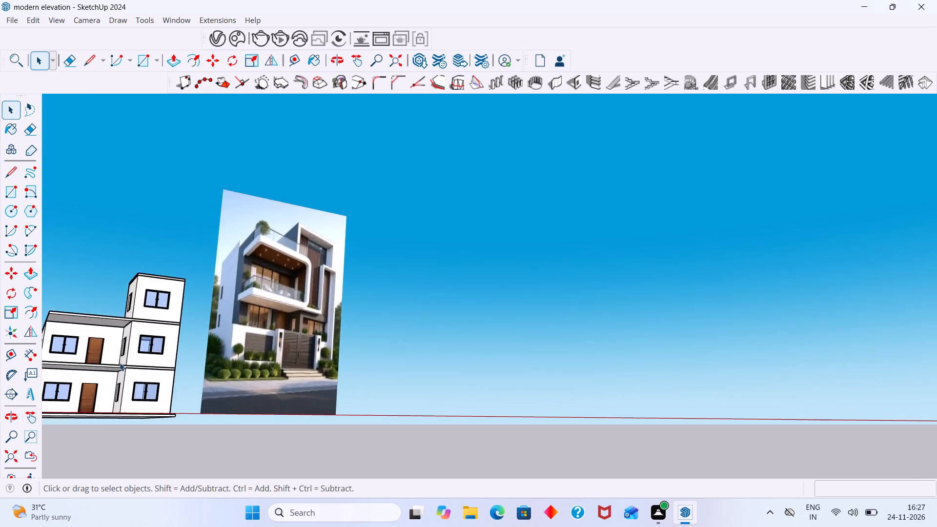
pyautogui.scroll(3, 120, 363)
pyautogui.scroll(-13, 117, 367)
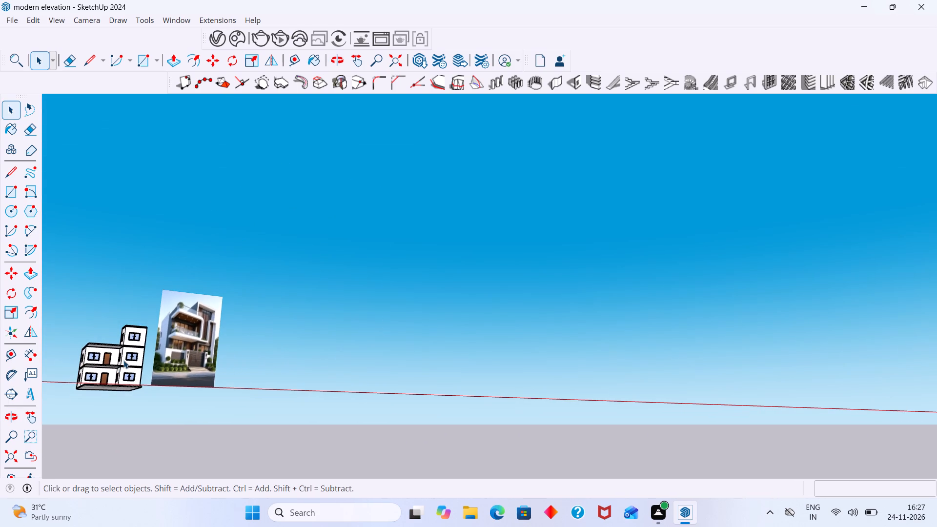
pyautogui.moveTo(130, 363); pyautogui.dragTo(101, 456, button='middle')
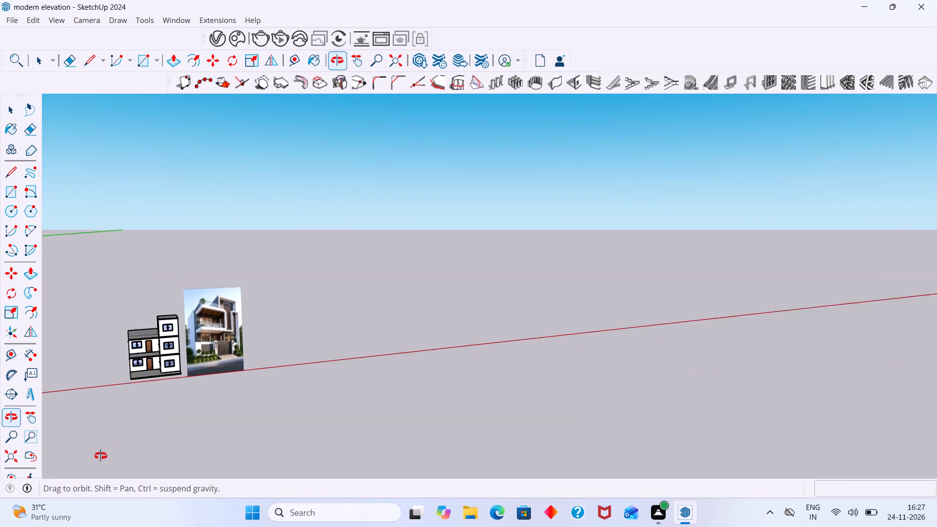
pyautogui.moveTo(101, 456); pyautogui.dragTo(111, 449, button='middle')
pyautogui.scroll(5, 148, 358)
pyautogui.moveTo(168, 357); pyautogui.dragTo(181, 393, button='middle')
pyautogui.scroll(5, 251, 377)
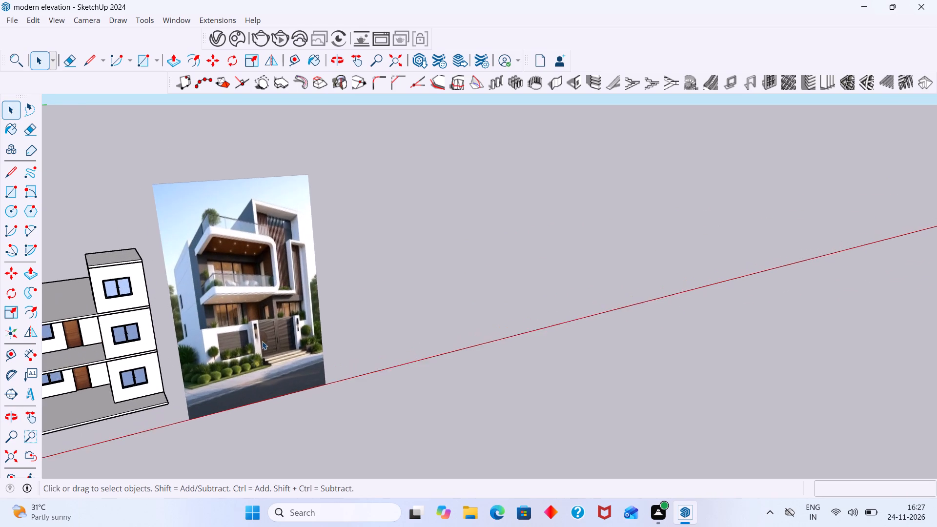
pyautogui.scroll(2, 262, 341)
pyautogui.scroll(-3, 110, 335)
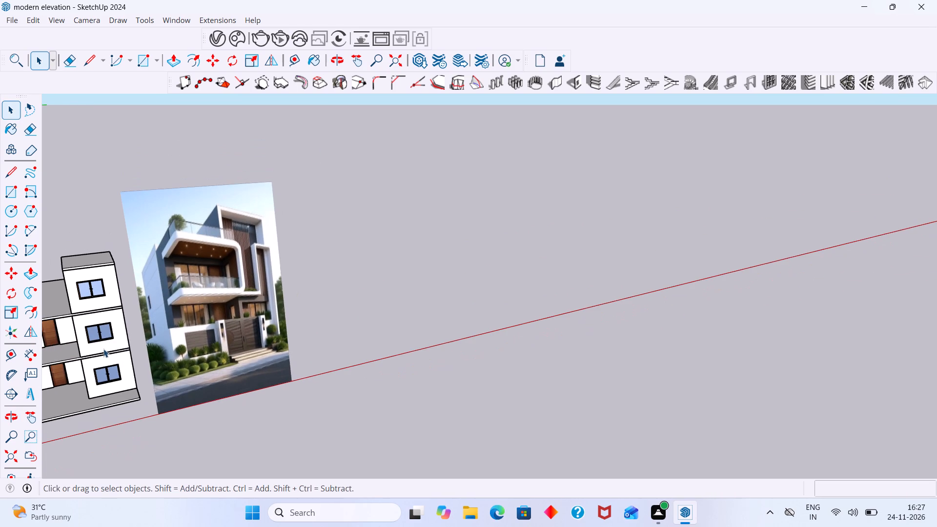
pyautogui.moveTo(103, 351); pyautogui.dragTo(214, 338, button='middle')
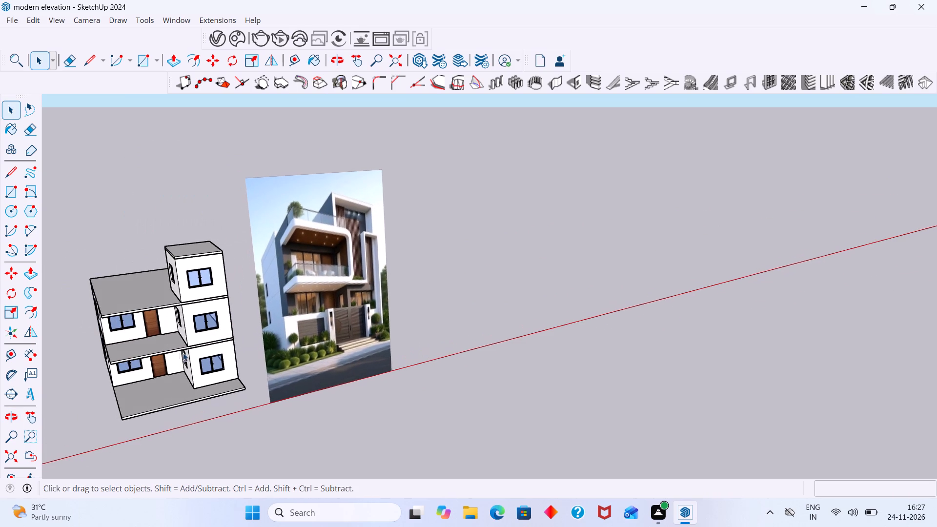
# Open the floor slab between the ground and first storeys for editing.
pyautogui.scroll(11, 178, 352)
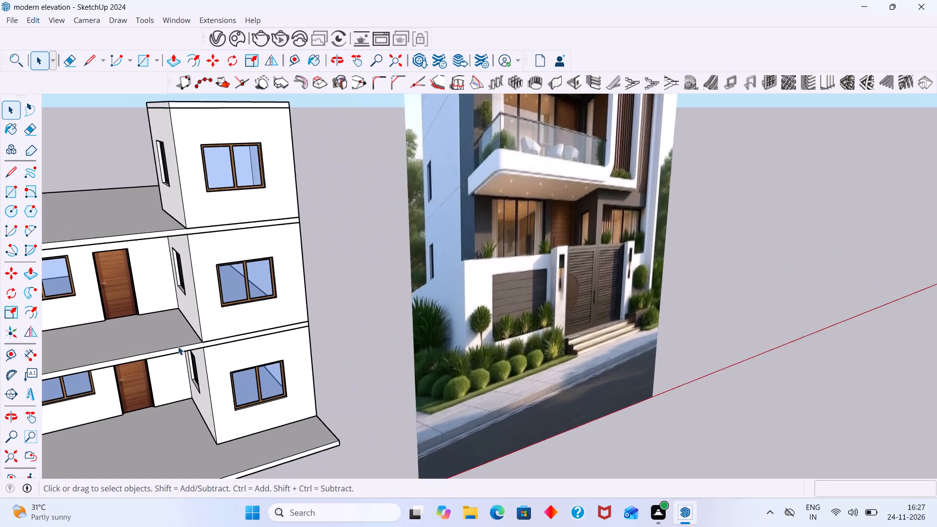
pyautogui.scroll(8, 178, 346)
pyautogui.doubleClick(177, 352)
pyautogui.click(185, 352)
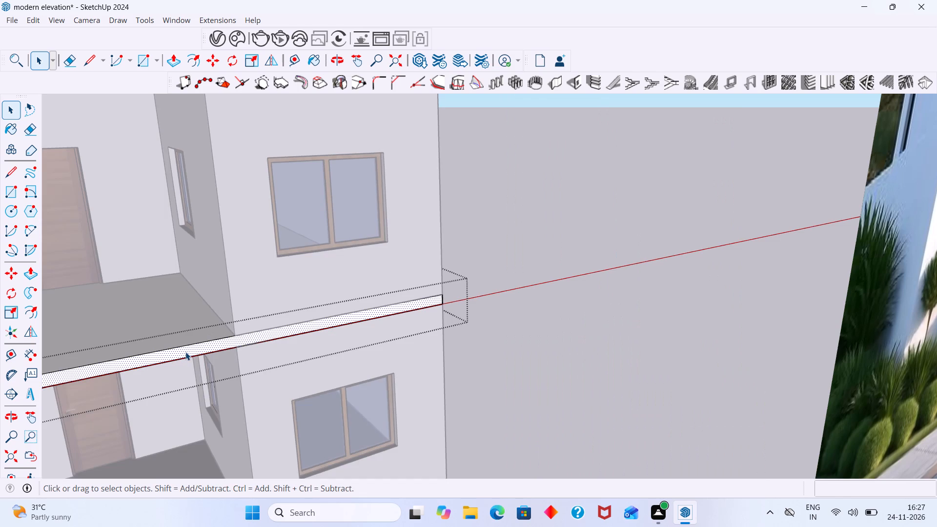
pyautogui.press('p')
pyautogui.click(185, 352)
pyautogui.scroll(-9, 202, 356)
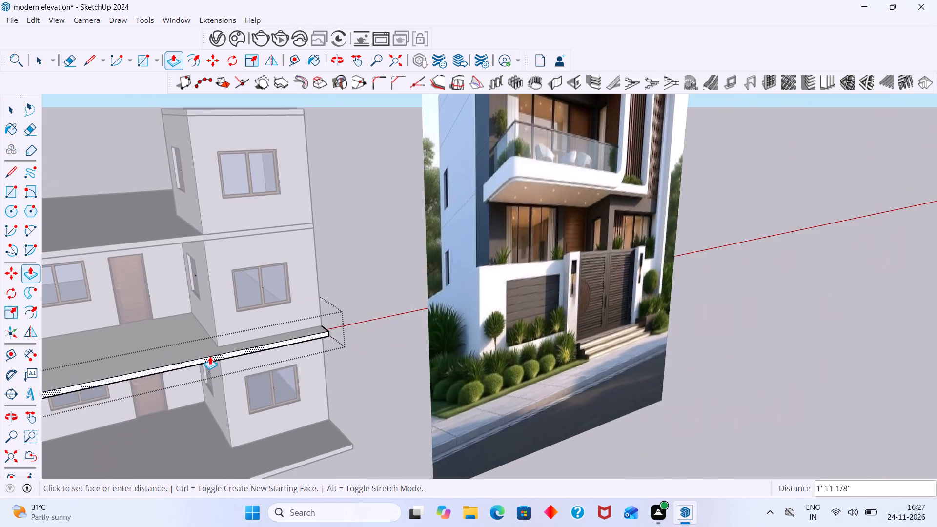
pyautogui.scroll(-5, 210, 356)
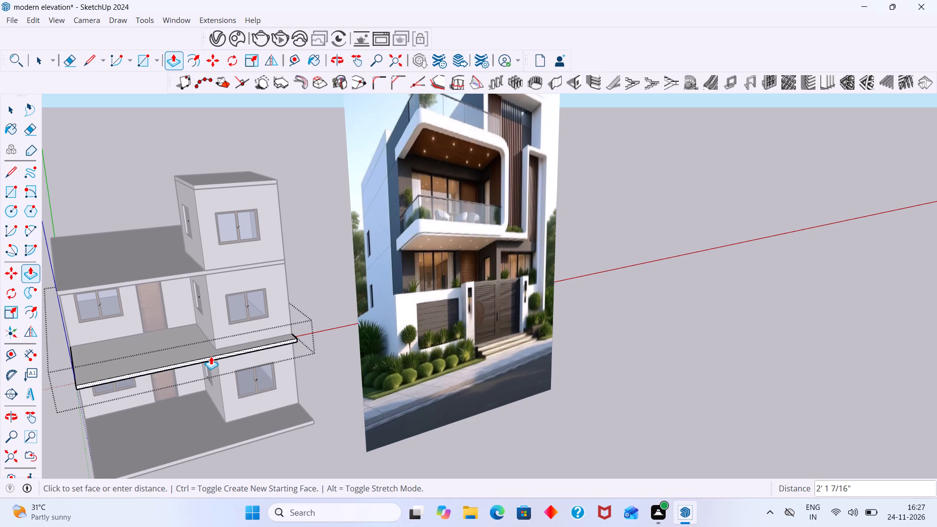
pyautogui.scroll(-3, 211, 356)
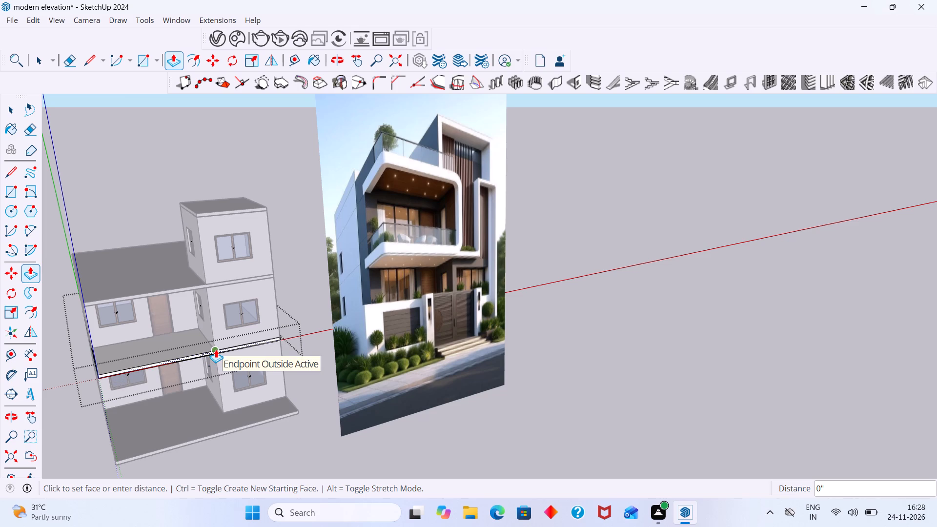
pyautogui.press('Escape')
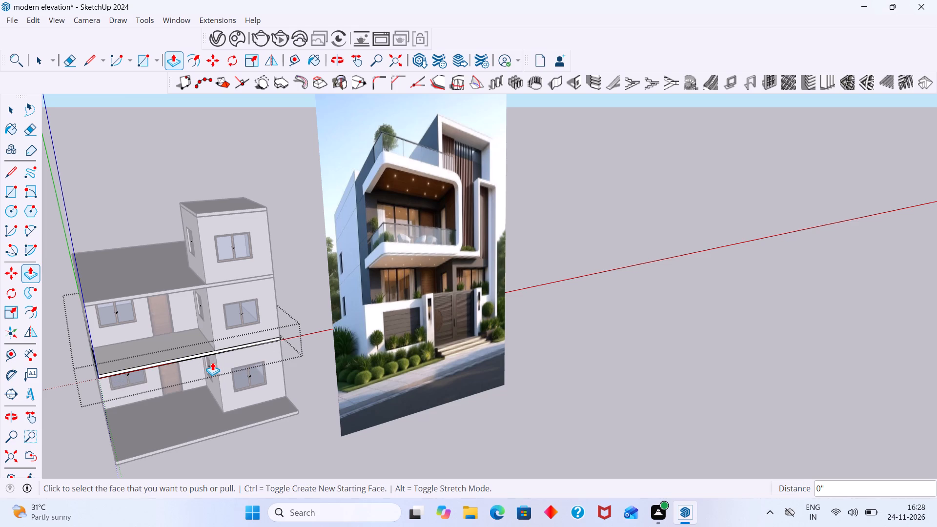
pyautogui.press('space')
# Push/Pull the front face of the first-storey floor slab outward so it projects beyond the front walls.
pyautogui.moveTo(206, 346); pyautogui.dragTo(176, 344, button='middle')
pyautogui.scroll(13, 180, 345)
pyautogui.click(186, 346)
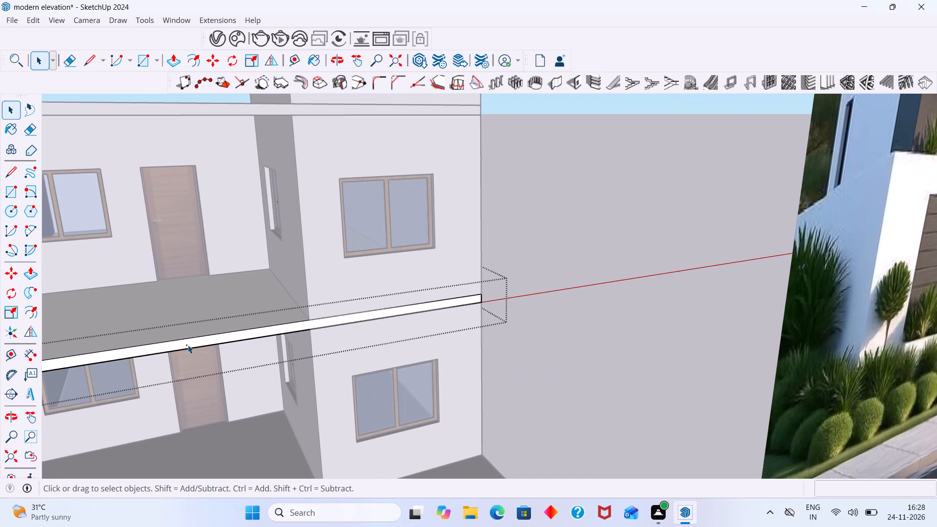
pyautogui.press('p')
pyautogui.click(188, 345)
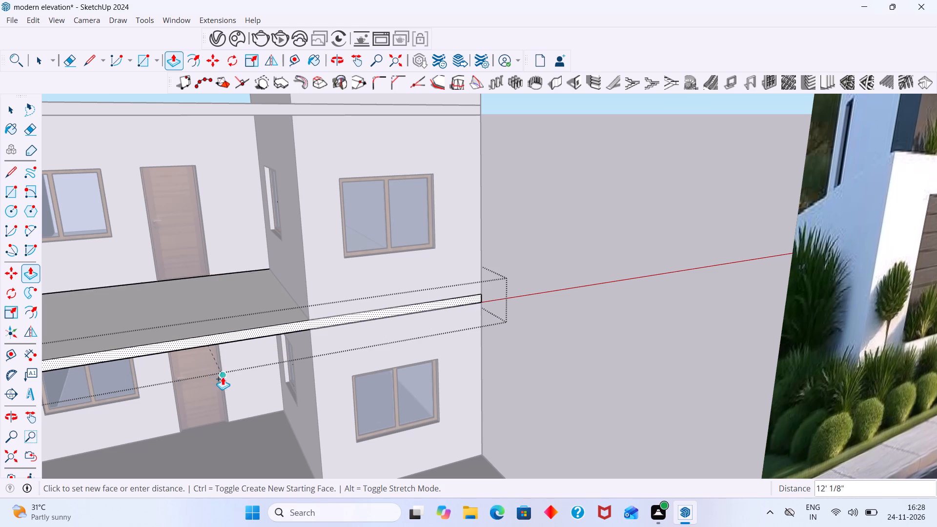
pyautogui.moveTo(222, 352); pyautogui.dragTo(278, 373, button='middle')
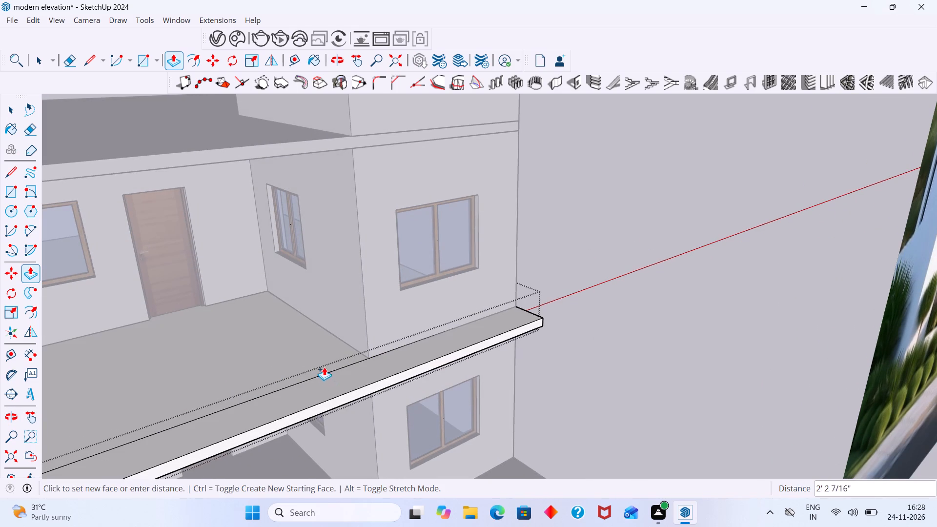
pyautogui.moveTo(317, 362); pyautogui.dragTo(249, 364, button='middle')
pyautogui.scroll(-1, 249, 364)
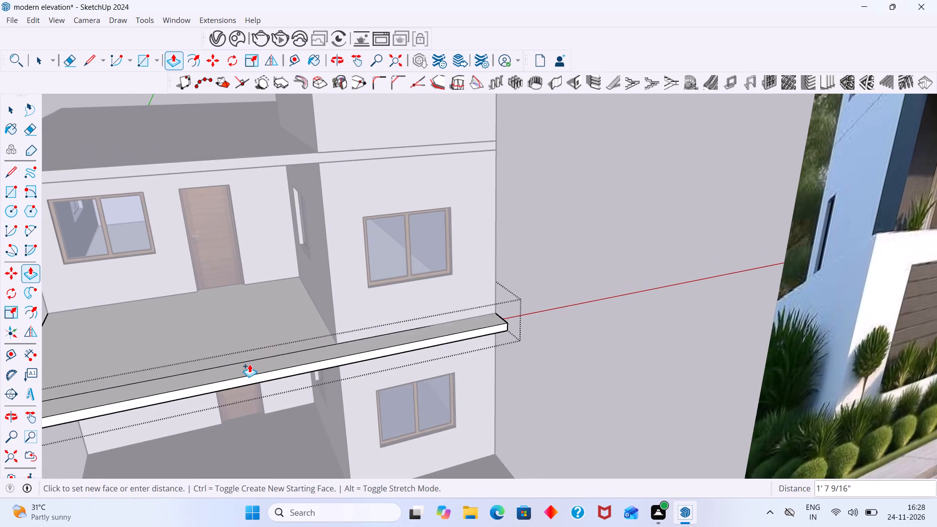
pyautogui.scroll(-7, 257, 370)
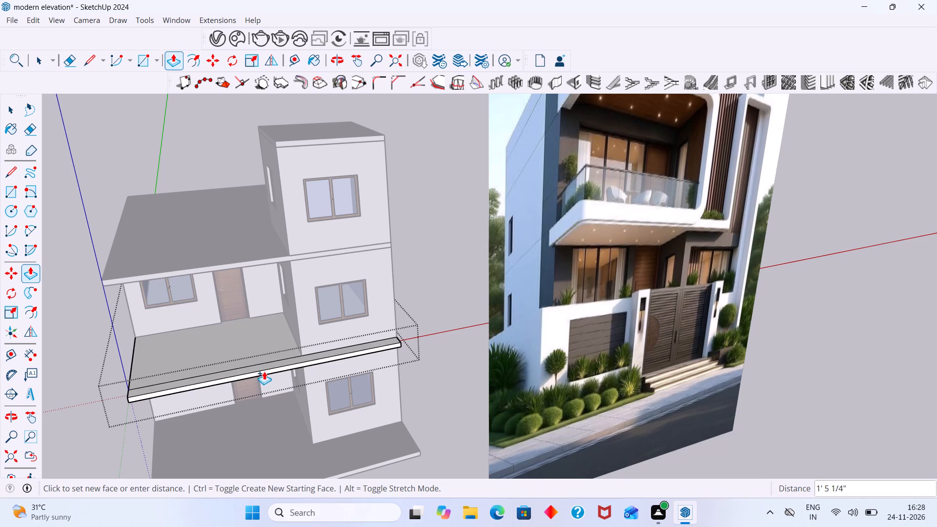
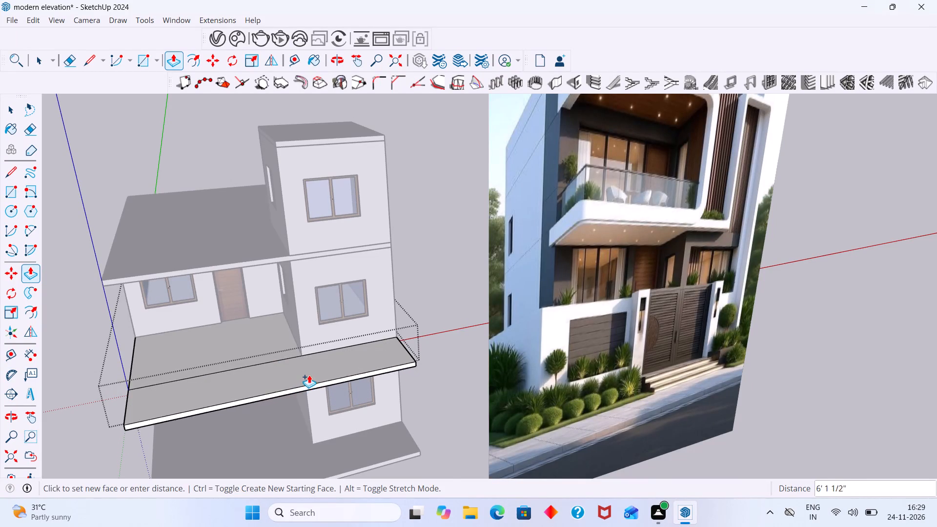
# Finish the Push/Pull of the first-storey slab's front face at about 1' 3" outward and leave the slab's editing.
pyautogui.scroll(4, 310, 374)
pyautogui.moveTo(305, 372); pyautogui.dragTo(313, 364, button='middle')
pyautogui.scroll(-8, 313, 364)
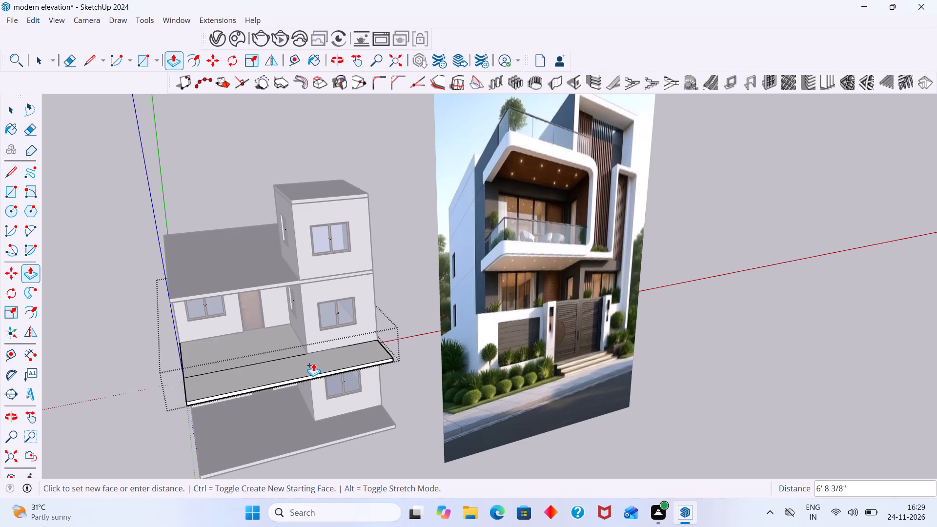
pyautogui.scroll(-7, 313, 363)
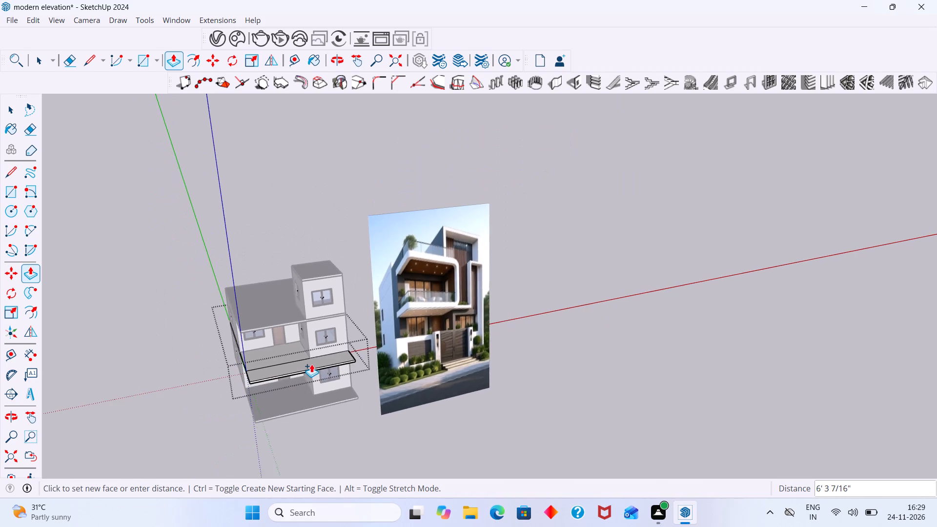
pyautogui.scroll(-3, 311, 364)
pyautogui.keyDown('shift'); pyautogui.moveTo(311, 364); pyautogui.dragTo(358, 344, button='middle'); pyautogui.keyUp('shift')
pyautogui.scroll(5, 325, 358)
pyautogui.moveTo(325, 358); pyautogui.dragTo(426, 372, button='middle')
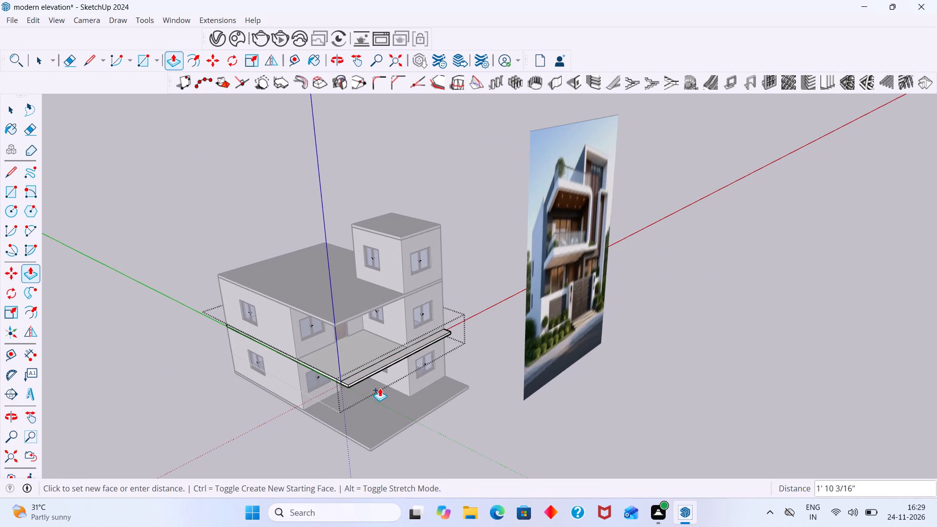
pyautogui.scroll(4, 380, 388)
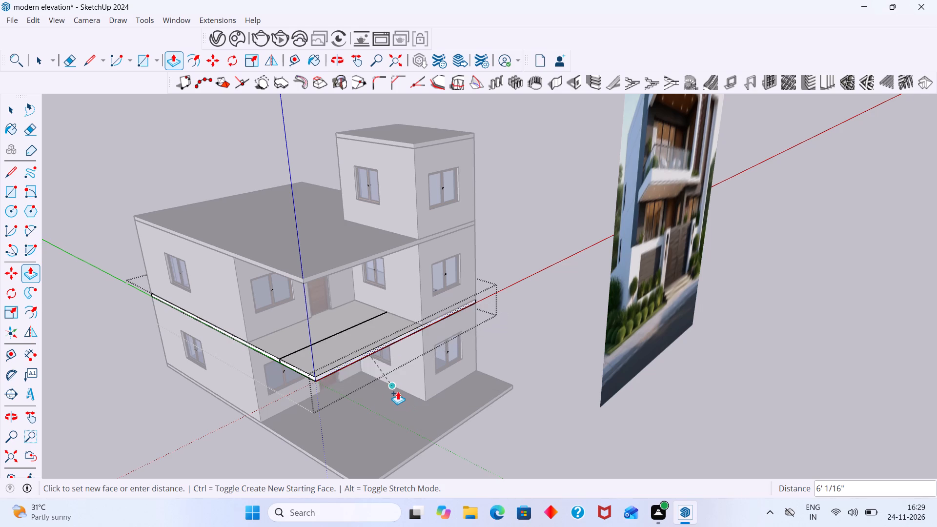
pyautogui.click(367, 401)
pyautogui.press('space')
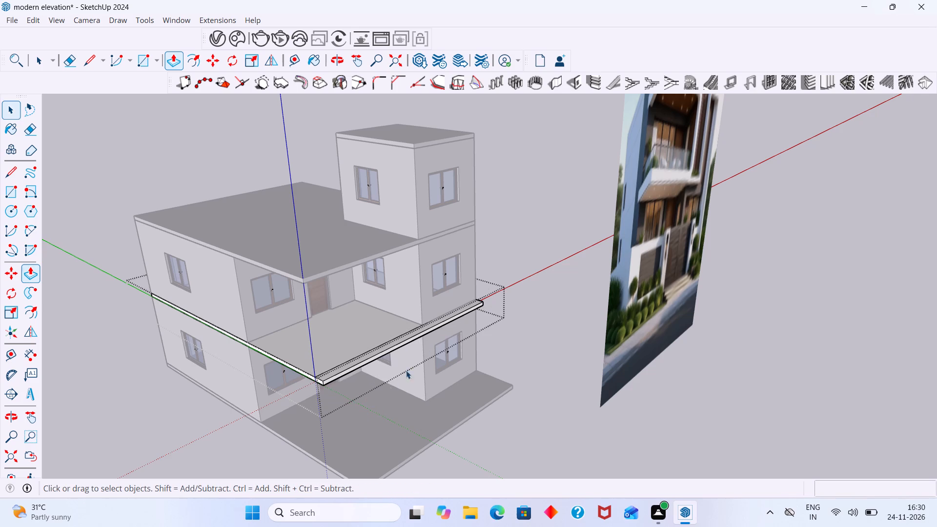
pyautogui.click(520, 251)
# Examine the projecting first-storey slab from the front and side, comparing it with the balcony in the reference image.
pyautogui.moveTo(500, 274); pyautogui.dragTo(288, 316, button='middle')
pyautogui.scroll(4, 513, 281)
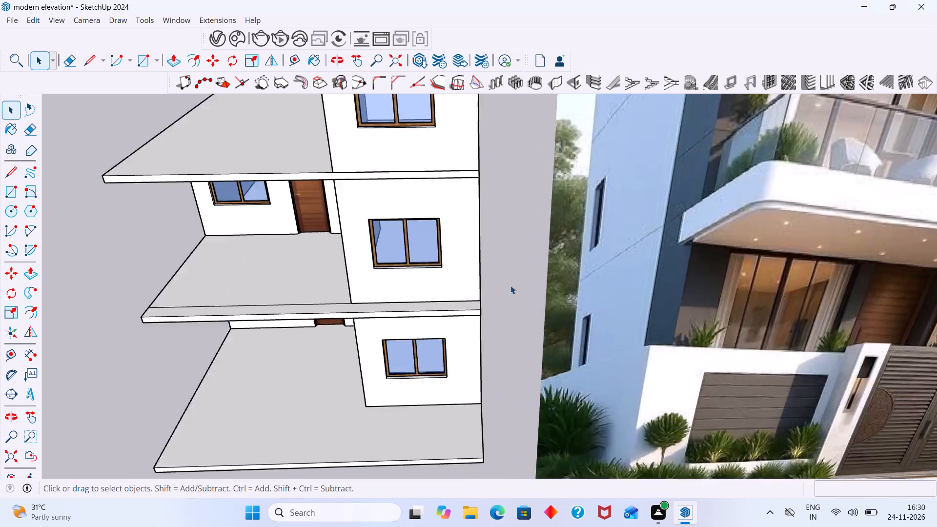
pyautogui.scroll(7, 510, 285)
pyautogui.moveTo(474, 339); pyautogui.dragTo(579, 284, button='middle')
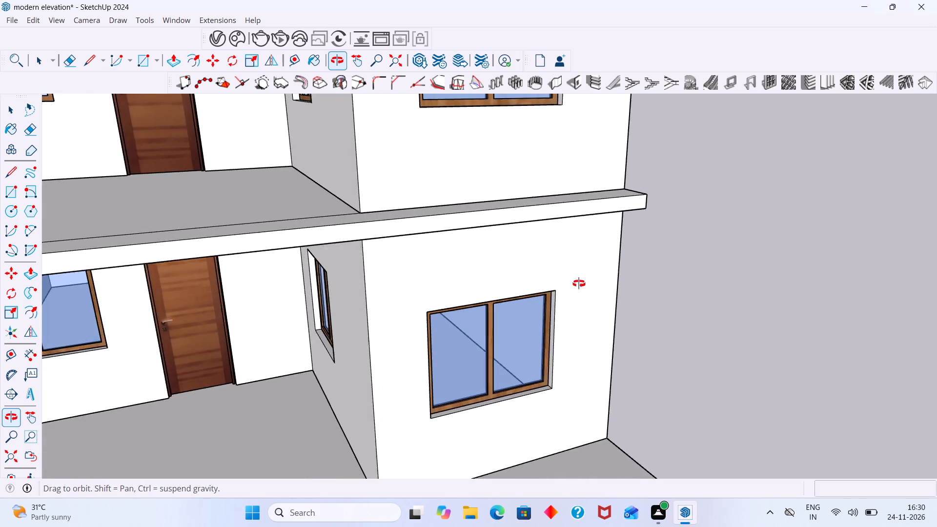
pyautogui.moveTo(579, 284); pyautogui.dragTo(580, 284, button='middle')
pyautogui.scroll(-14, 570, 287)
pyautogui.moveTo(606, 285); pyautogui.dragTo(578, 277, button='middle')
pyautogui.scroll(-2, 578, 277)
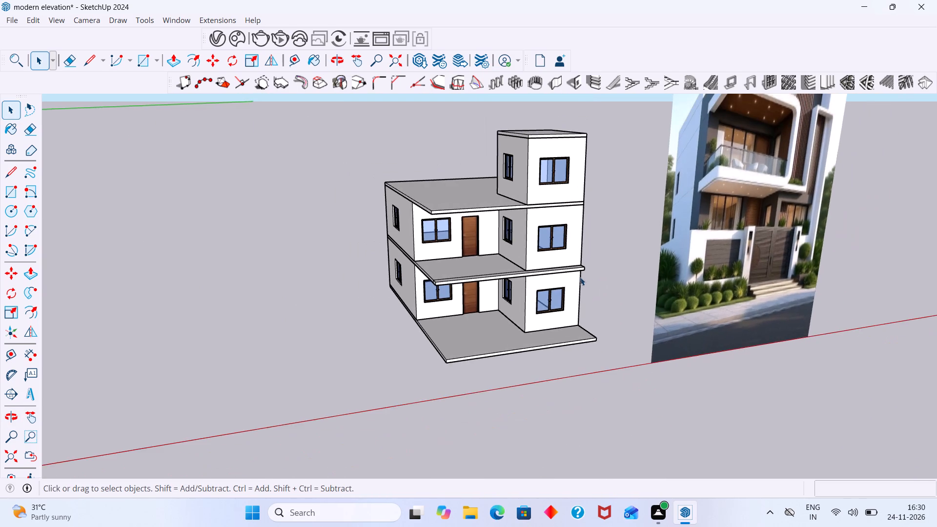
pyautogui.moveTo(570, 277); pyautogui.dragTo(463, 288, button='middle')
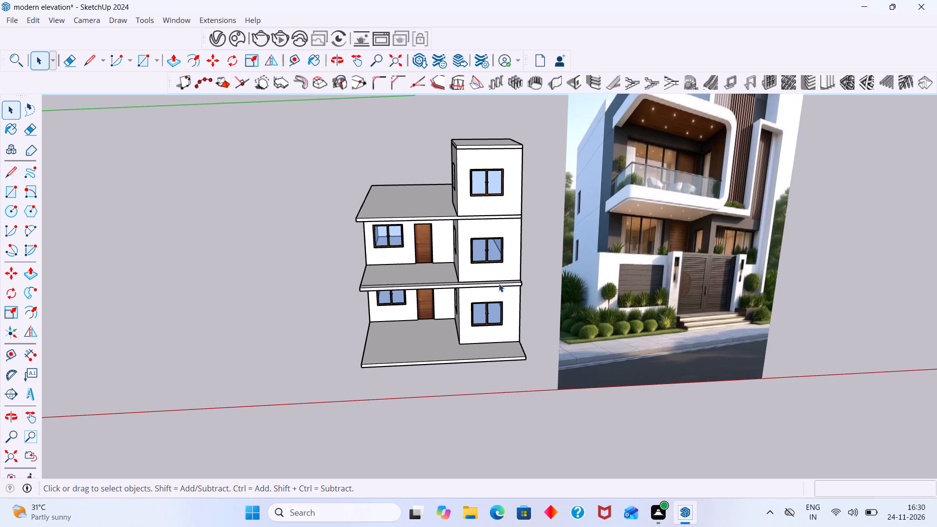
pyautogui.moveTo(499, 284); pyautogui.dragTo(463, 262, button='middle')
pyautogui.scroll(9, 541, 245)
pyautogui.moveTo(516, 286); pyautogui.dragTo(515, 286, button='middle')
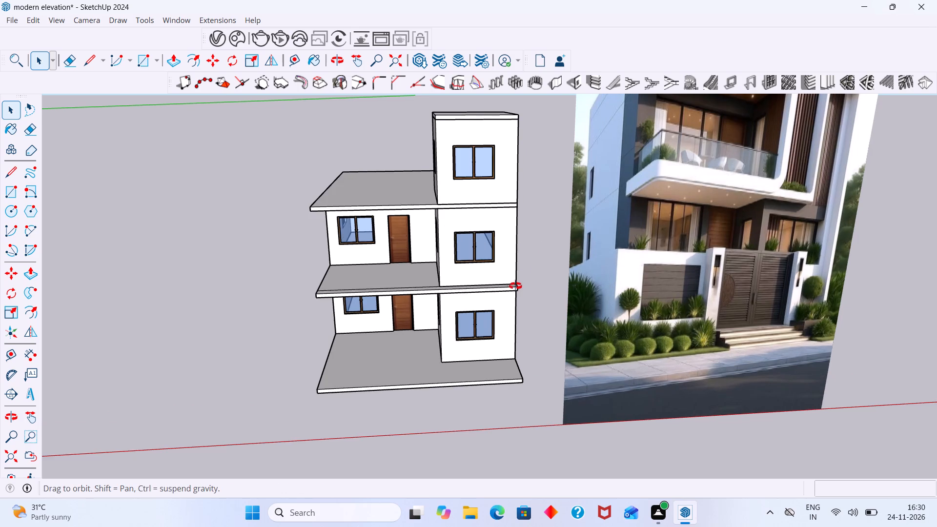
pyautogui.moveTo(515, 286); pyautogui.dragTo(458, 289, button='middle')
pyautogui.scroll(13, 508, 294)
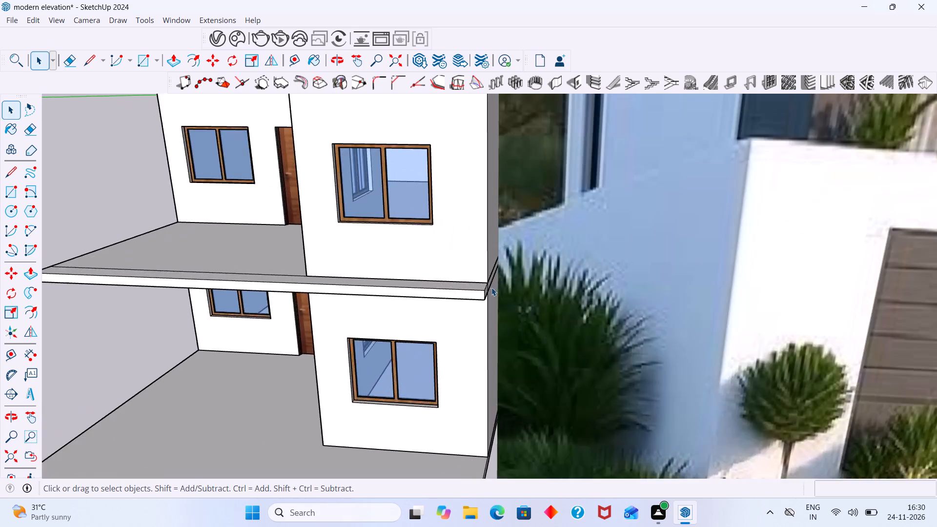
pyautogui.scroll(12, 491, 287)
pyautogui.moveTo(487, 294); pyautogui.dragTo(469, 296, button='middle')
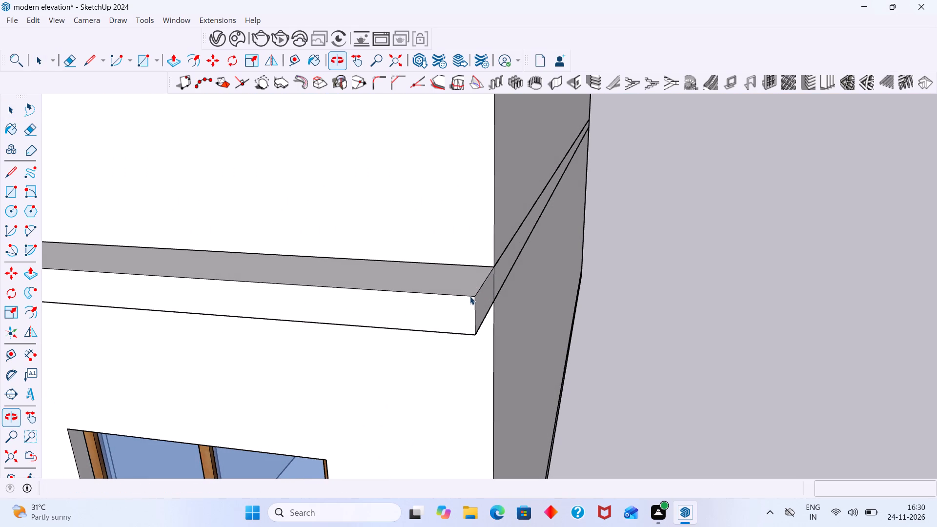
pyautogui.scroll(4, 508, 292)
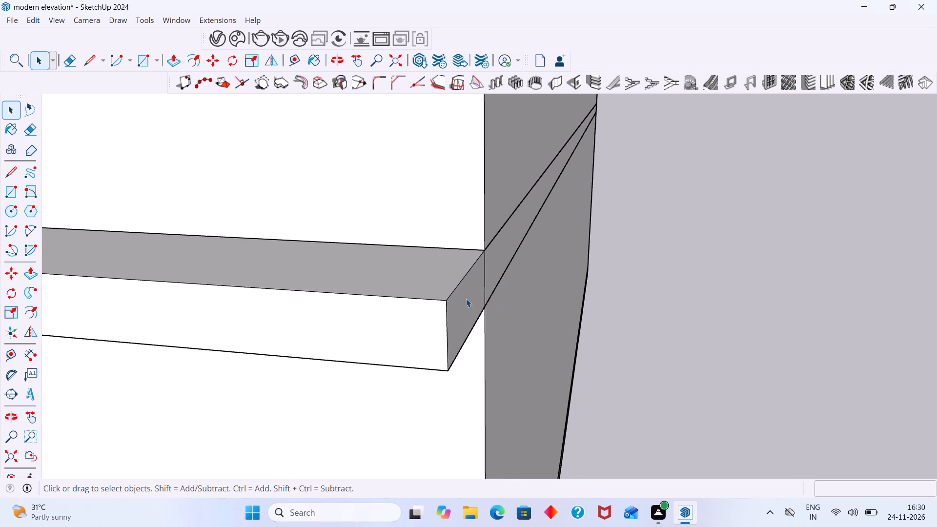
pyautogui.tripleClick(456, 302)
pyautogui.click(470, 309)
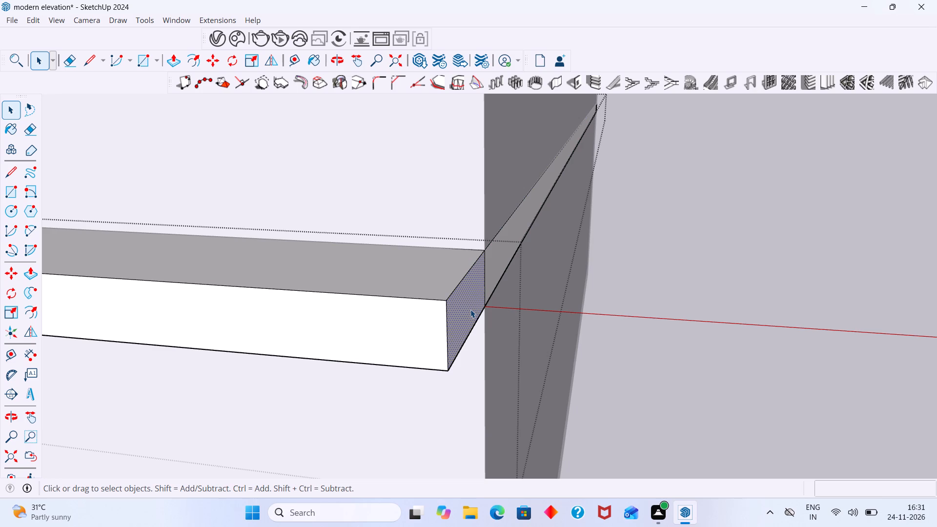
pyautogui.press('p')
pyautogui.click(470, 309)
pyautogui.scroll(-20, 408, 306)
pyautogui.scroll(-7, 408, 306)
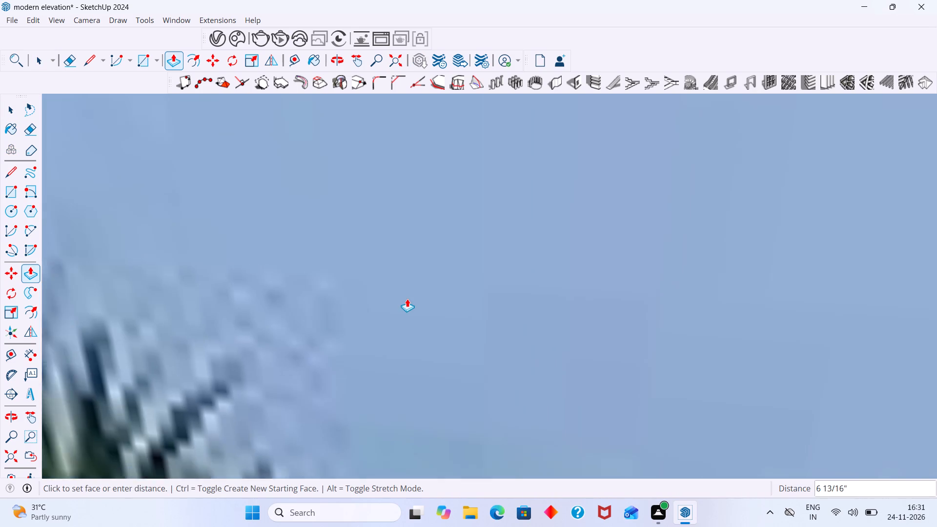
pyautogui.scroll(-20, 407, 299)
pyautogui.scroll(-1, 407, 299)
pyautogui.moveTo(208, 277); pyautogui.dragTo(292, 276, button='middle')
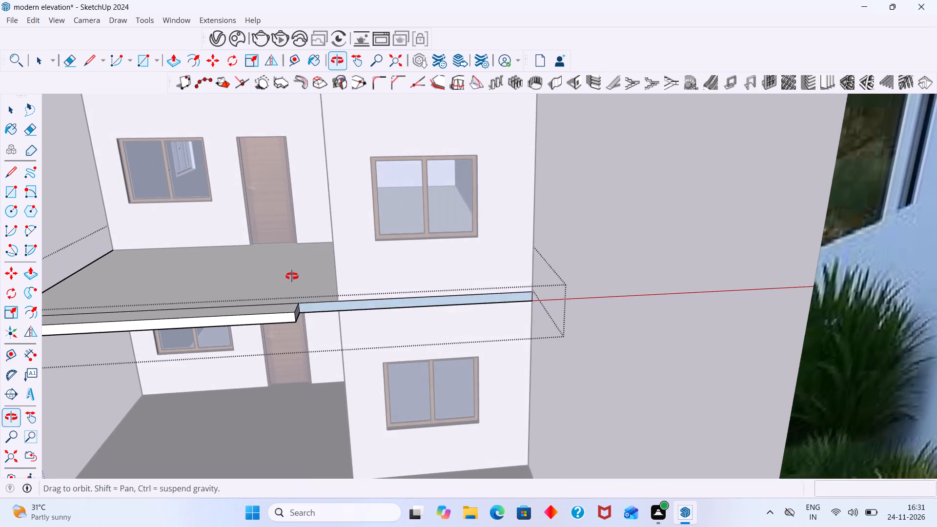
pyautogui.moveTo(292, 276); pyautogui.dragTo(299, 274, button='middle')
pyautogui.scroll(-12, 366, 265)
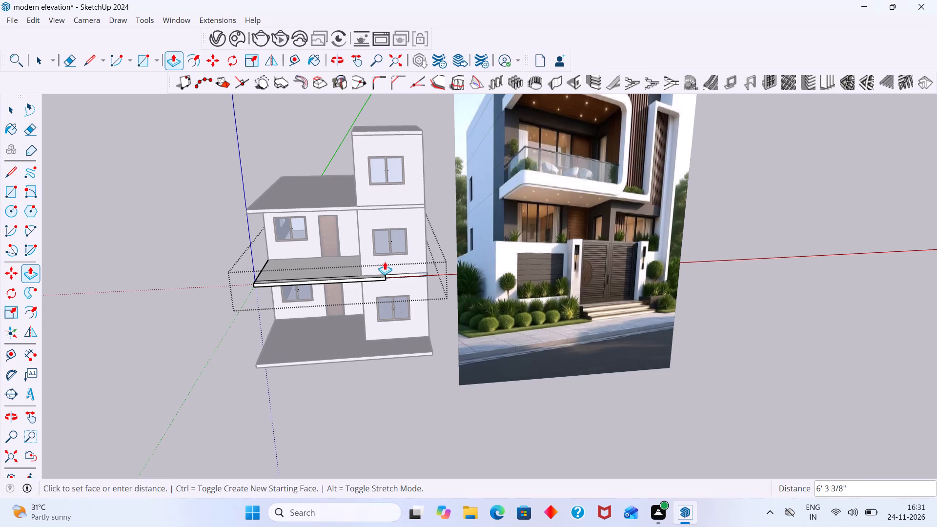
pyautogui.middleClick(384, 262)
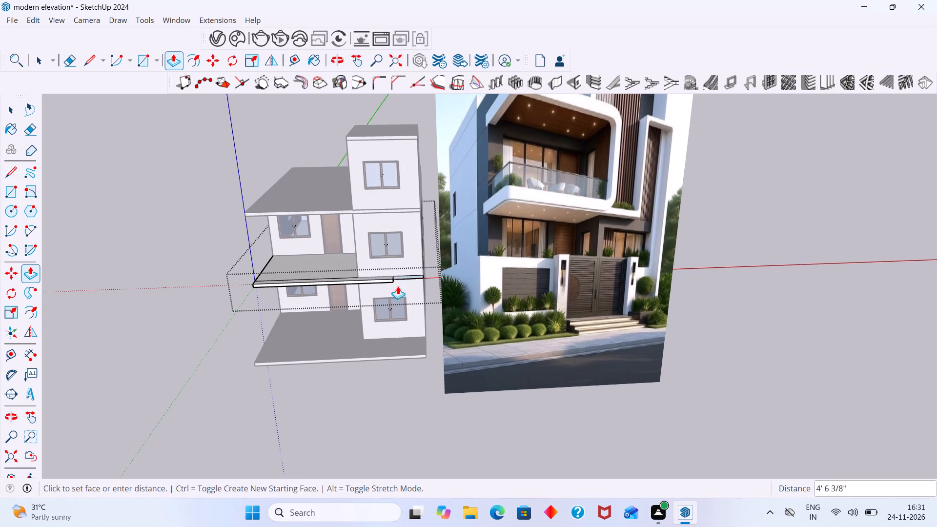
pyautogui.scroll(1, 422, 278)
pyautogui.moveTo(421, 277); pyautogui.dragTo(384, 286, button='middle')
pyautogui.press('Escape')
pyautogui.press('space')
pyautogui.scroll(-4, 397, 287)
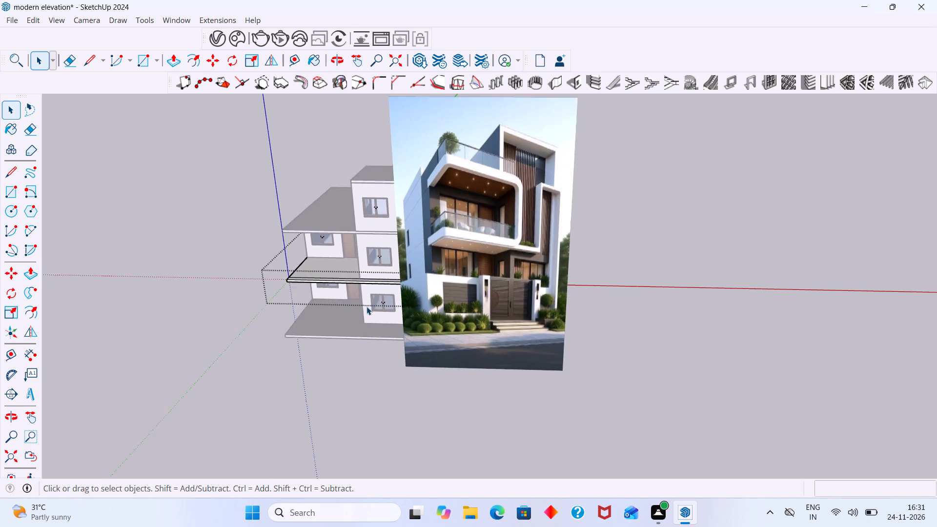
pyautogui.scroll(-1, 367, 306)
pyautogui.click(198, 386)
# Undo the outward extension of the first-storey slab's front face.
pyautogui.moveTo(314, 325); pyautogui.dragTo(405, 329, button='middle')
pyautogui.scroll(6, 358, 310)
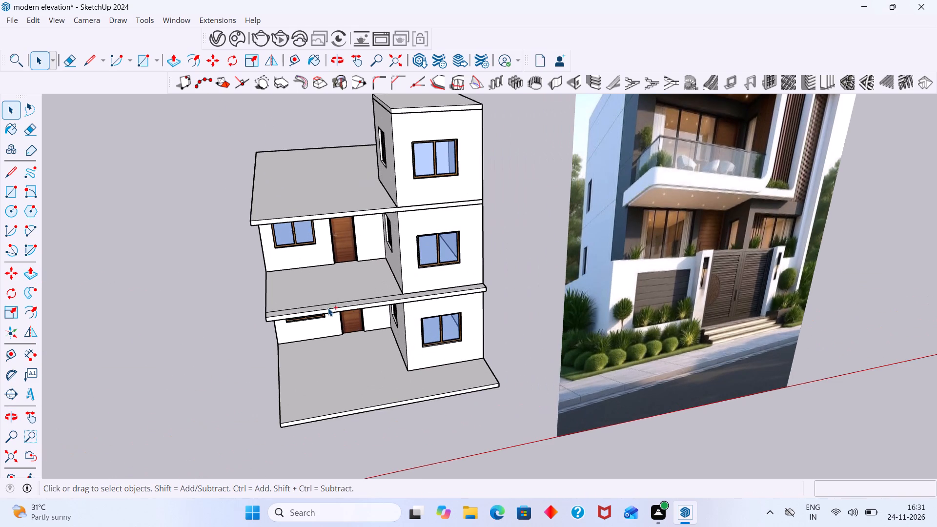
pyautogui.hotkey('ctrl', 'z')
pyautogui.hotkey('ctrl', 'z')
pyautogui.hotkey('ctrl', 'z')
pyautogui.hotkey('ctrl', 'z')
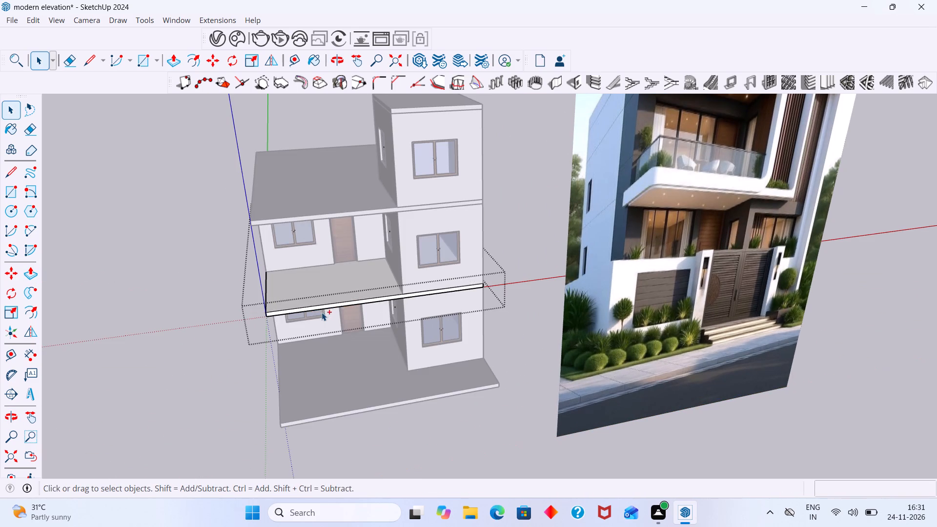
# Reopen the first-storey floor slab, Push/Pull its whole front face outward about 3' 8", and leave the slab's editing.
pyautogui.scroll(4, 318, 313)
pyautogui.click(205, 345)
pyautogui.scroll(8, 267, 320)
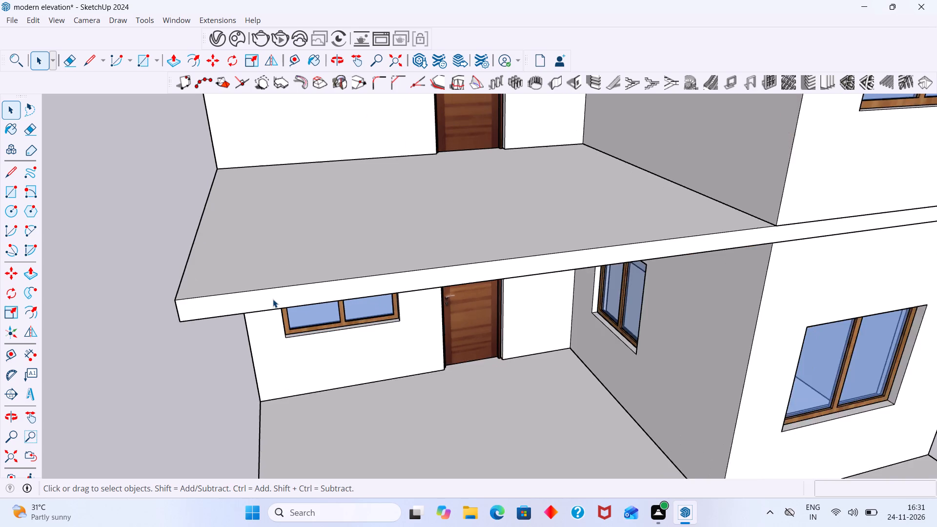
pyautogui.scroll(2, 273, 299)
pyautogui.click(274, 298)
pyautogui.doubleClick(274, 298)
pyautogui.click(282, 297)
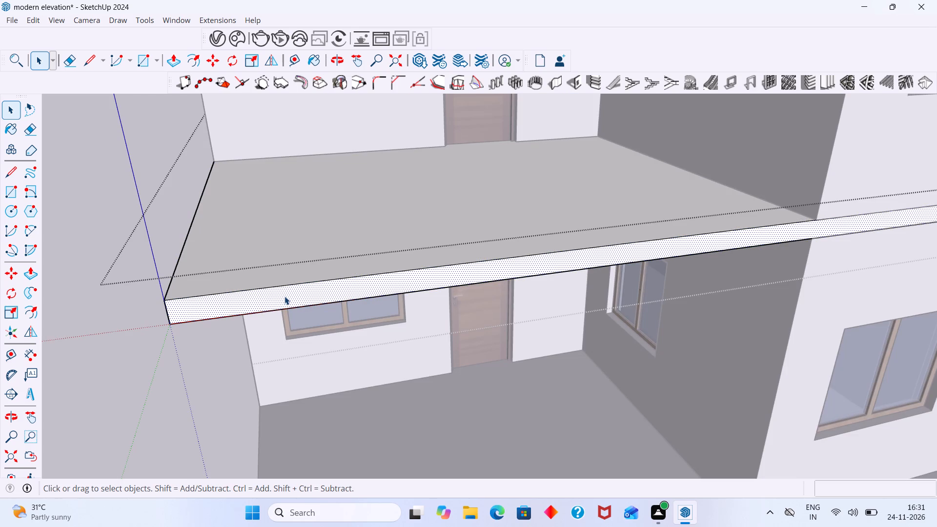
pyautogui.press('p')
pyautogui.click(285, 296)
pyautogui.scroll(-13, 314, 319)
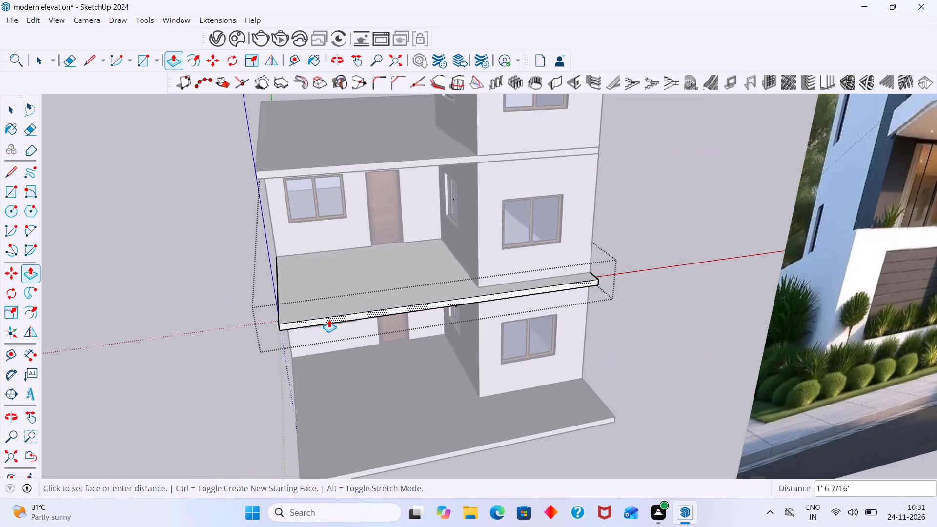
pyautogui.scroll(-12, 329, 319)
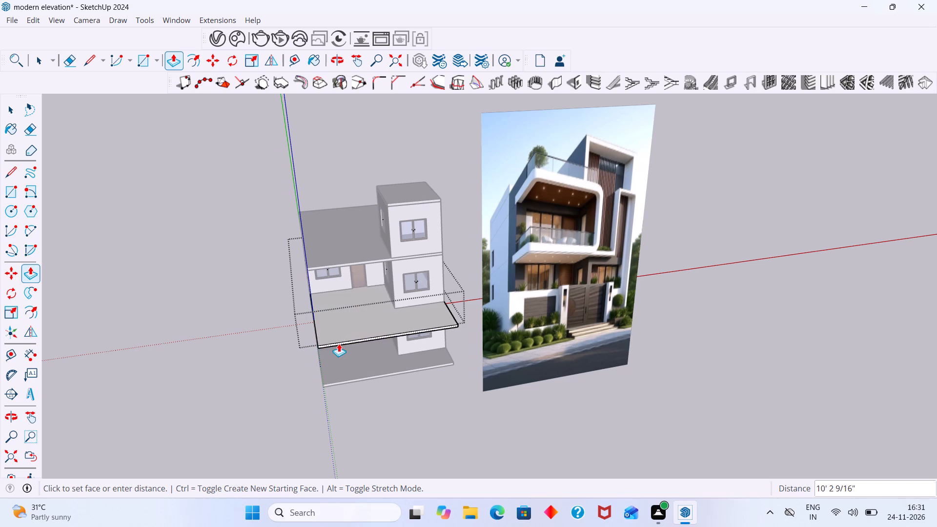
pyautogui.moveTo(346, 340); pyautogui.dragTo(659, 292, button='middle')
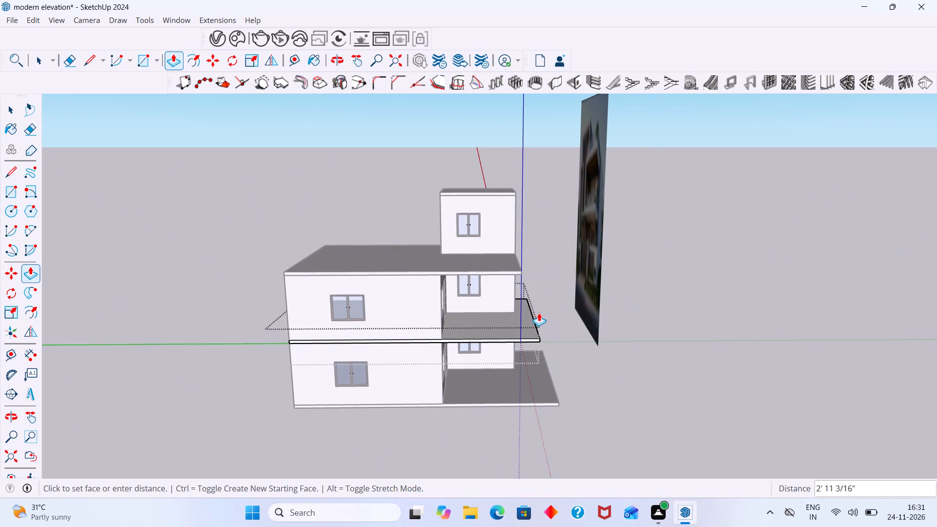
pyautogui.click(543, 310)
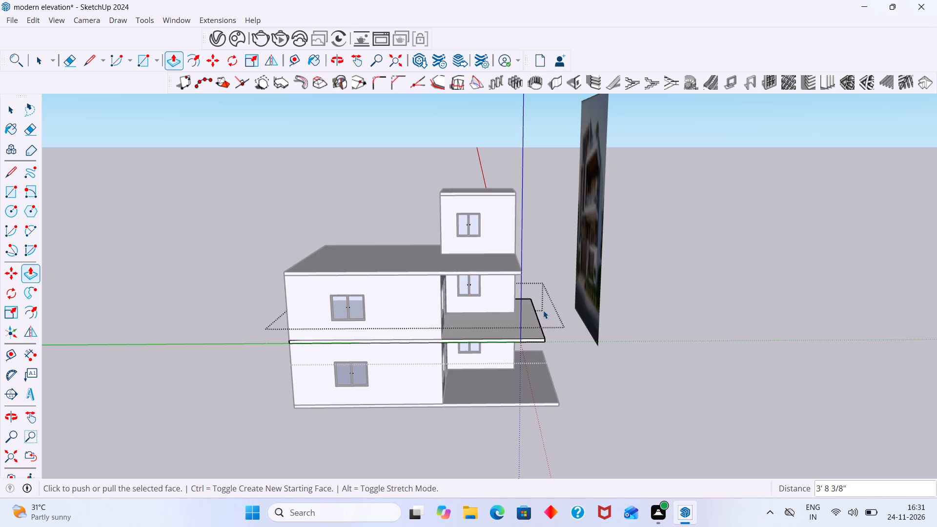
pyautogui.press('space')
pyautogui.click(614, 368)
# Examine the extended first-storey slab from the corner and front, comparing the house's proportions with the reference image.
pyautogui.moveTo(562, 356); pyautogui.dragTo(341, 333, button='middle')
pyautogui.scroll(3, 443, 342)
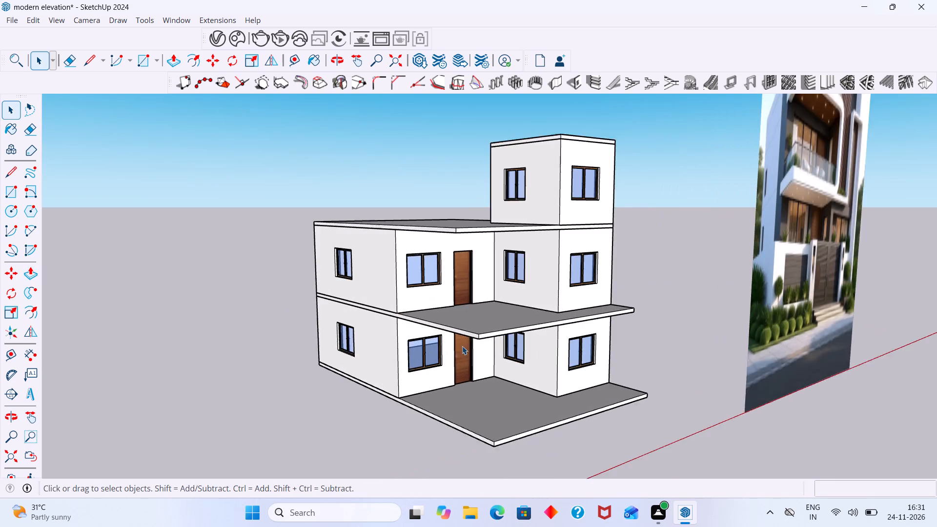
pyautogui.scroll(2, 462, 346)
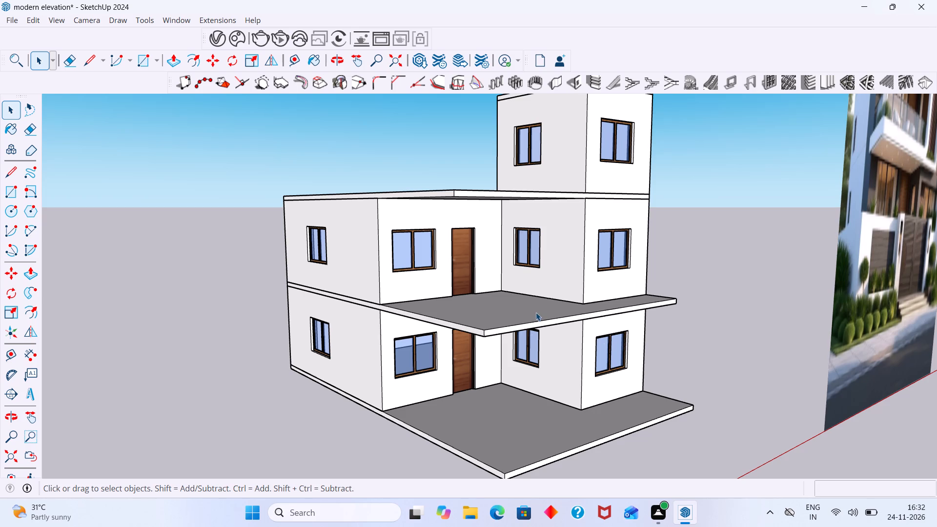
pyautogui.scroll(10, 504, 327)
pyautogui.scroll(-5, 504, 327)
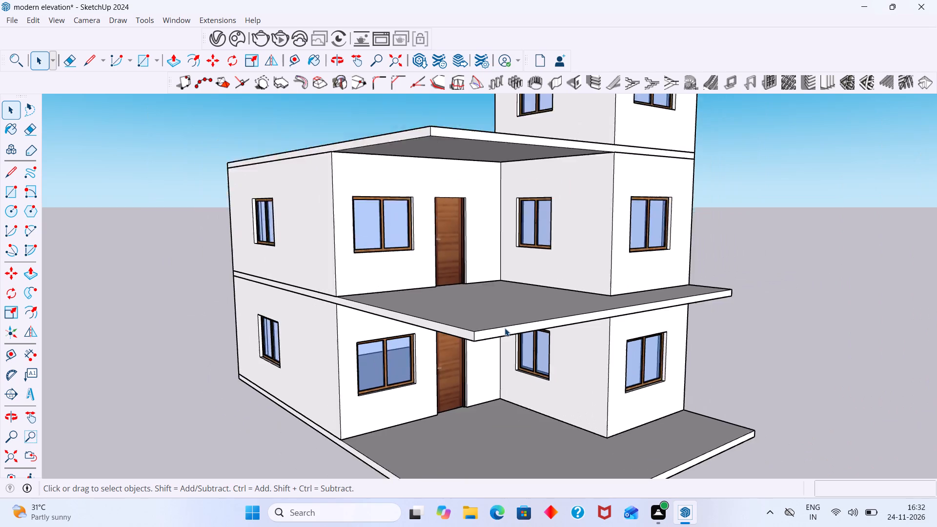
pyautogui.scroll(-8, 505, 328)
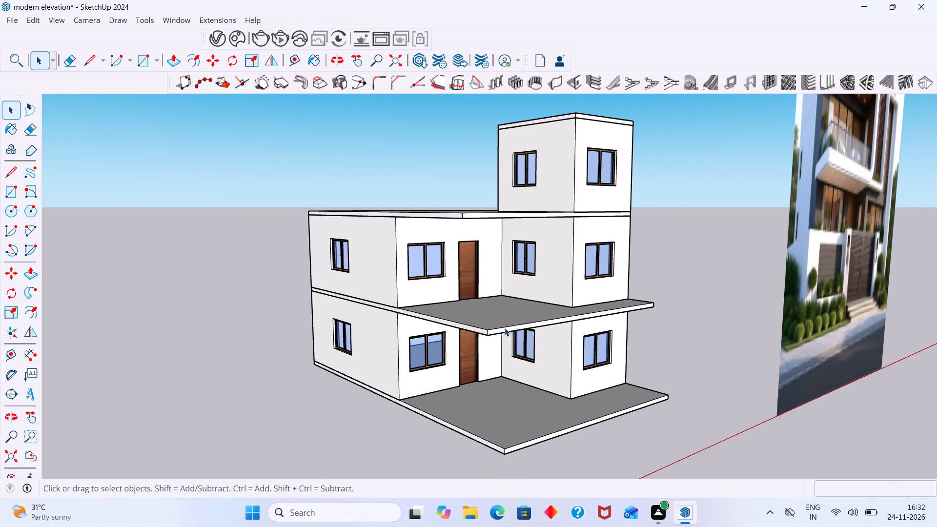
pyautogui.scroll(-9, 624, 300)
pyautogui.moveTo(624, 302); pyautogui.dragTo(497, 303, button='middle')
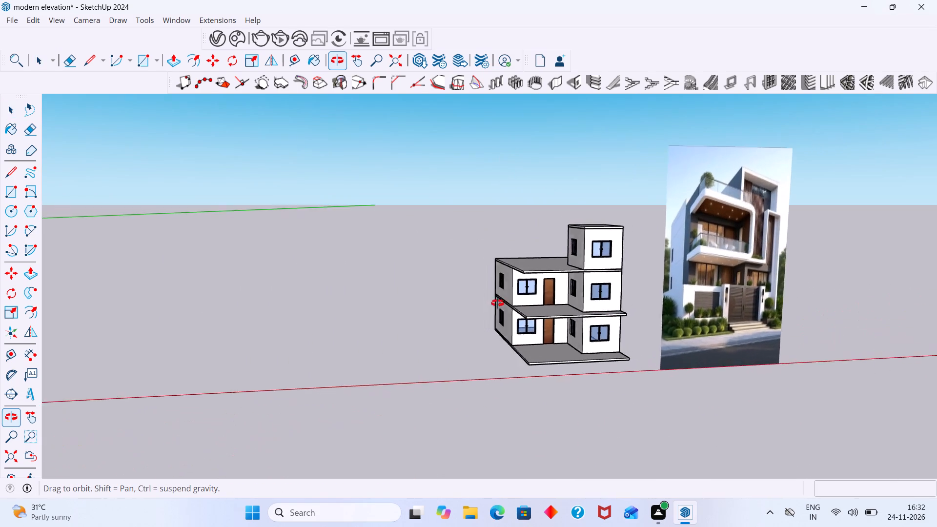
pyautogui.moveTo(497, 303); pyautogui.dragTo(438, 313, button='middle')
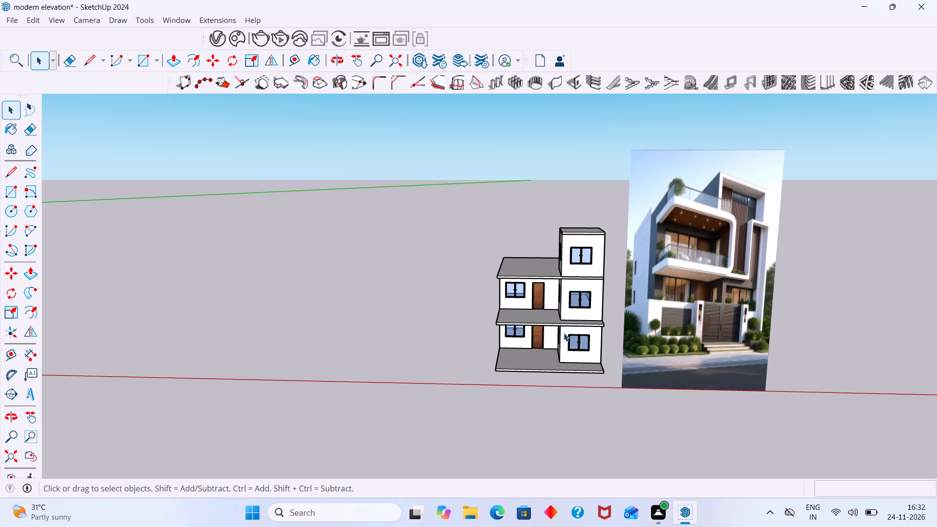
pyautogui.scroll(-2, 564, 333)
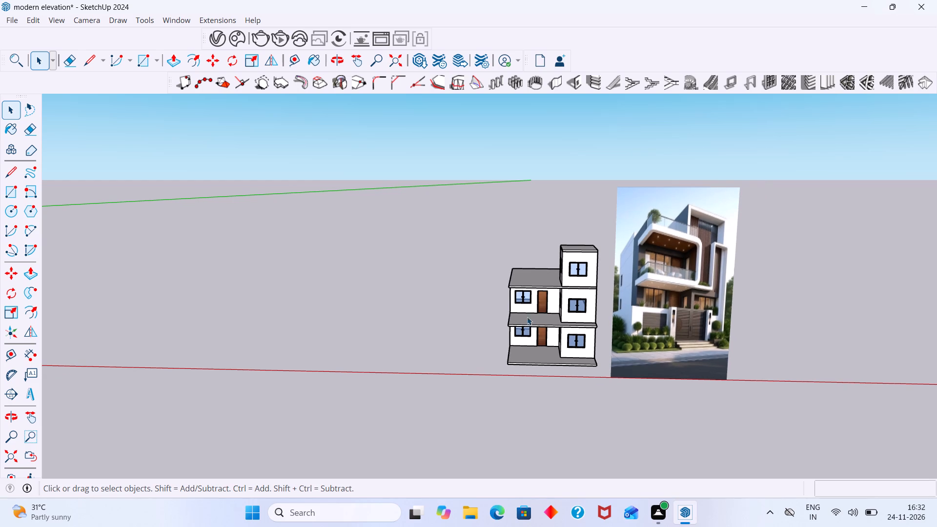
# Open the second-storey terrace slab, Push/Pull its front face outward about 3' 8" to align with the slab below, and leave its editing.
pyautogui.moveTo(533, 307); pyautogui.dragTo(564, 308, button='middle')
pyautogui.scroll(18, 540, 289)
pyautogui.click(533, 283)
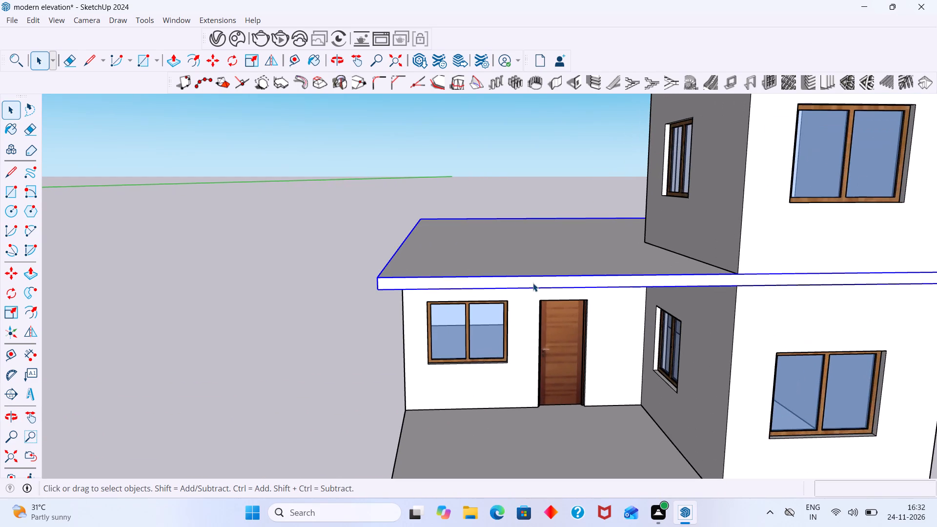
pyautogui.doubleClick(533, 283)
pyautogui.click(561, 282)
pyautogui.click(565, 281)
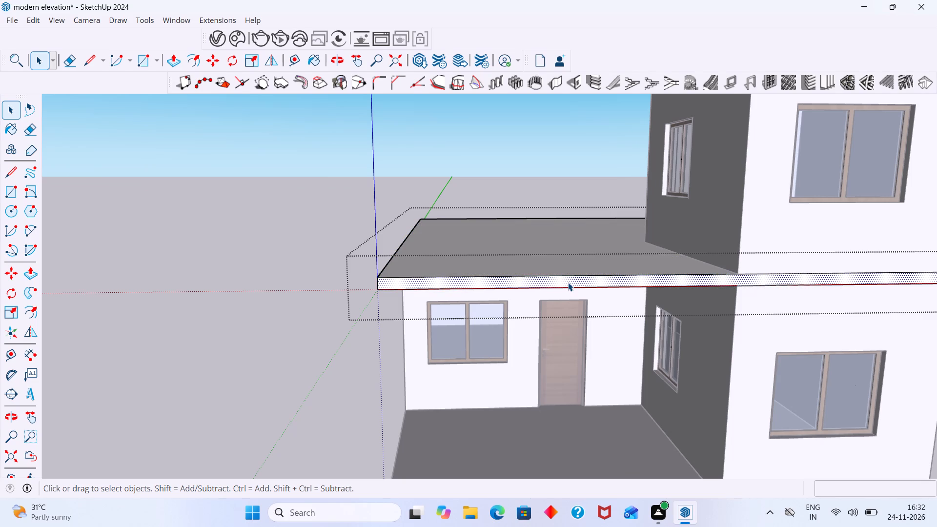
pyautogui.press('p')
pyautogui.click(568, 283)
pyautogui.scroll(-4, 582, 299)
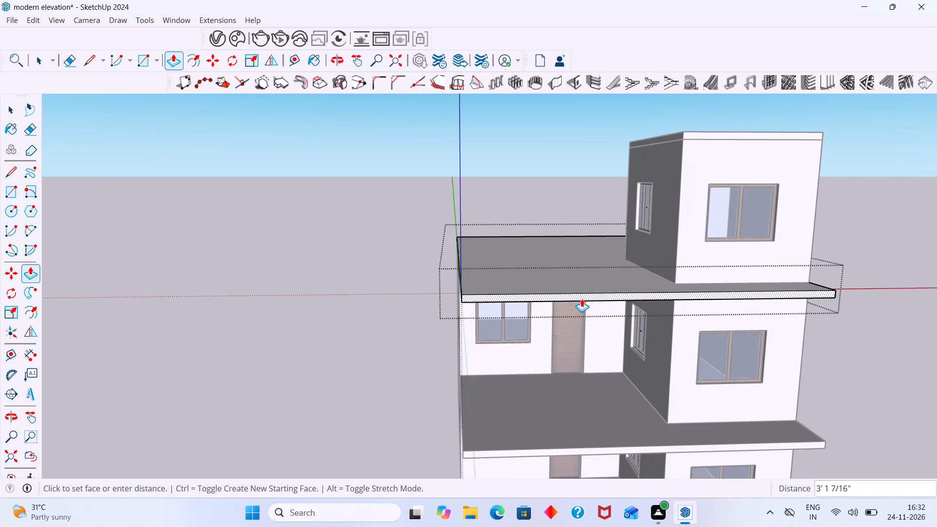
pyautogui.click(465, 449)
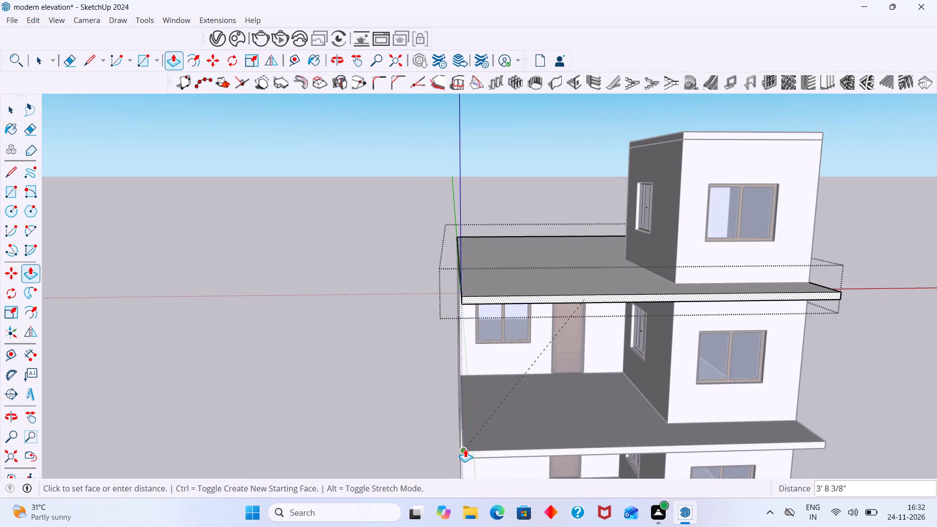
pyautogui.press('space')
pyautogui.scroll(-9, 468, 439)
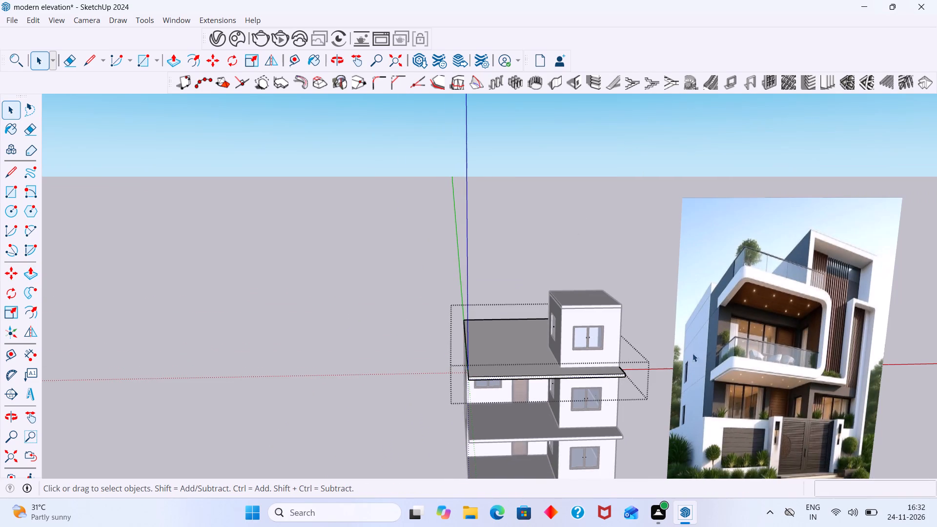
pyautogui.click(633, 283)
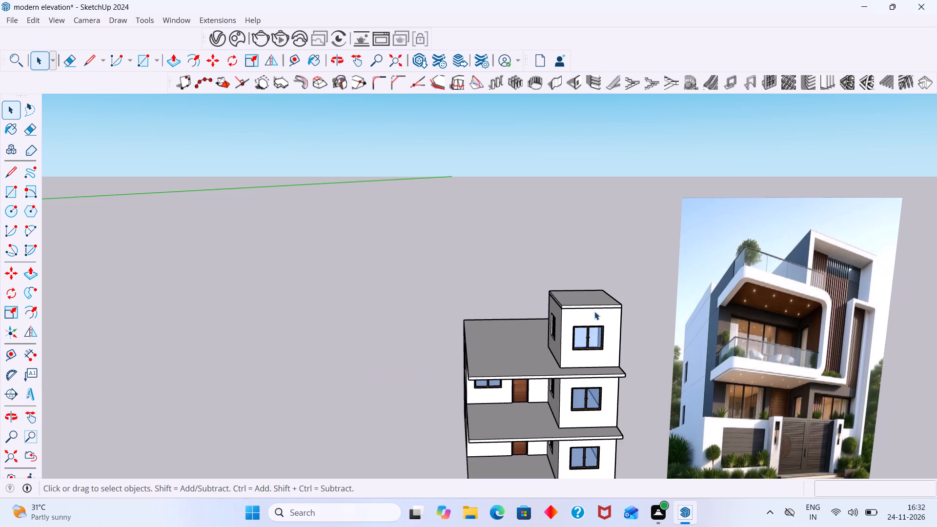
# Open the tower's roof slab, Push/Pull its front face outward to align with the terrace slab below, and leave its editing.
pyautogui.moveTo(583, 398); pyautogui.dragTo(581, 382, button='middle')
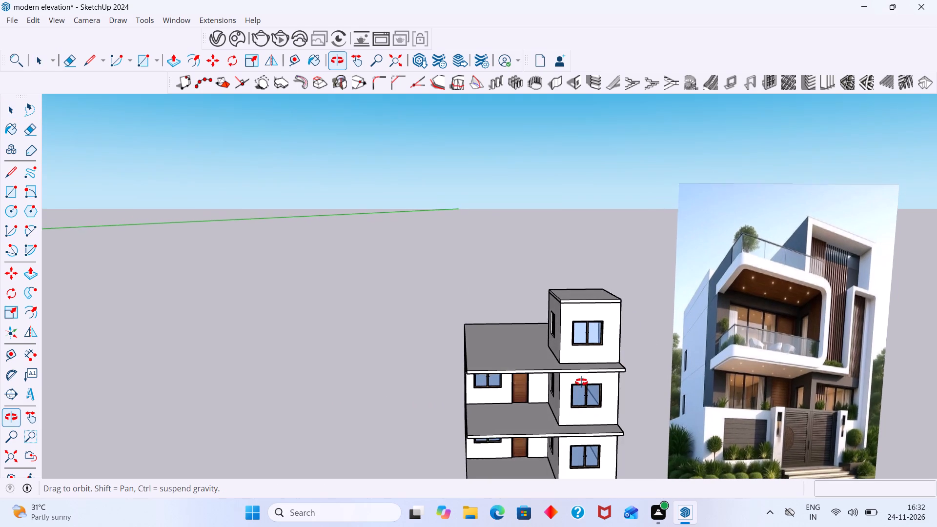
pyautogui.moveTo(581, 382); pyautogui.dragTo(583, 379, button='middle')
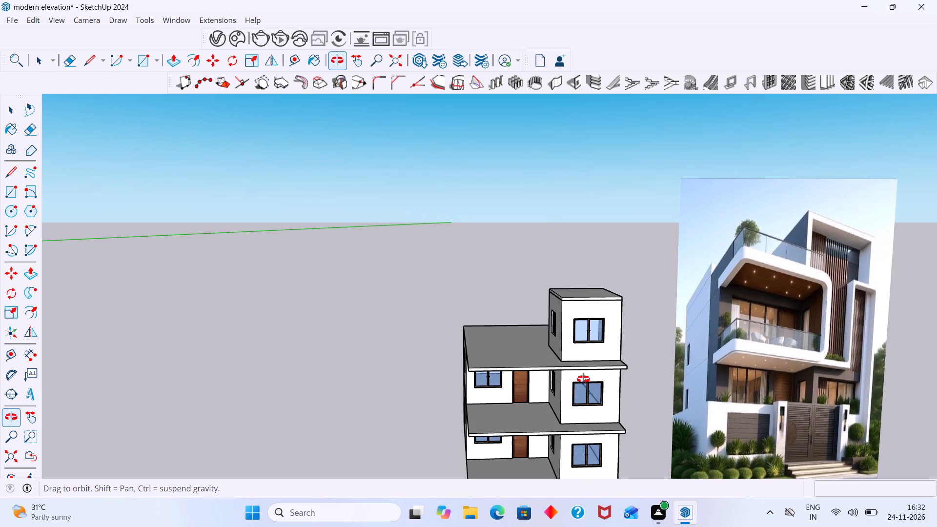
pyautogui.moveTo(583, 379); pyautogui.dragTo(586, 381, button='middle')
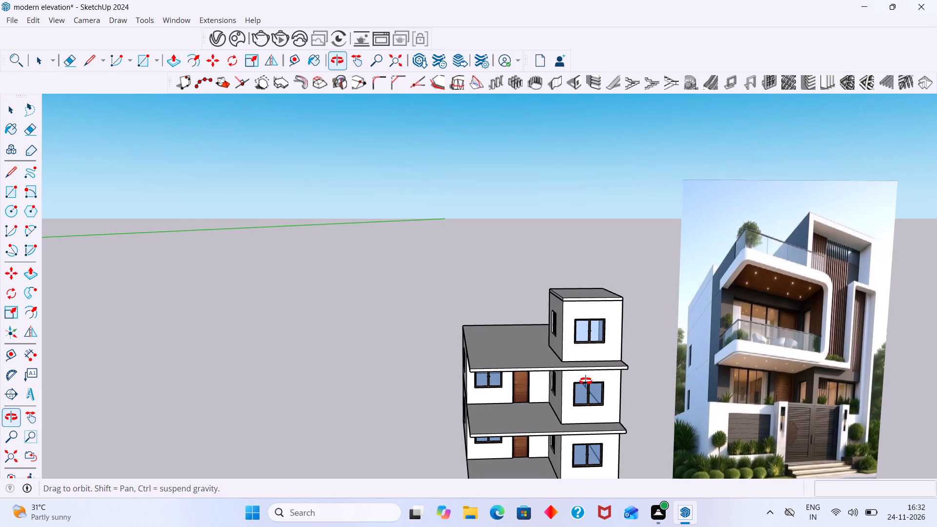
pyautogui.moveTo(586, 381); pyautogui.dragTo(583, 385, button='middle')
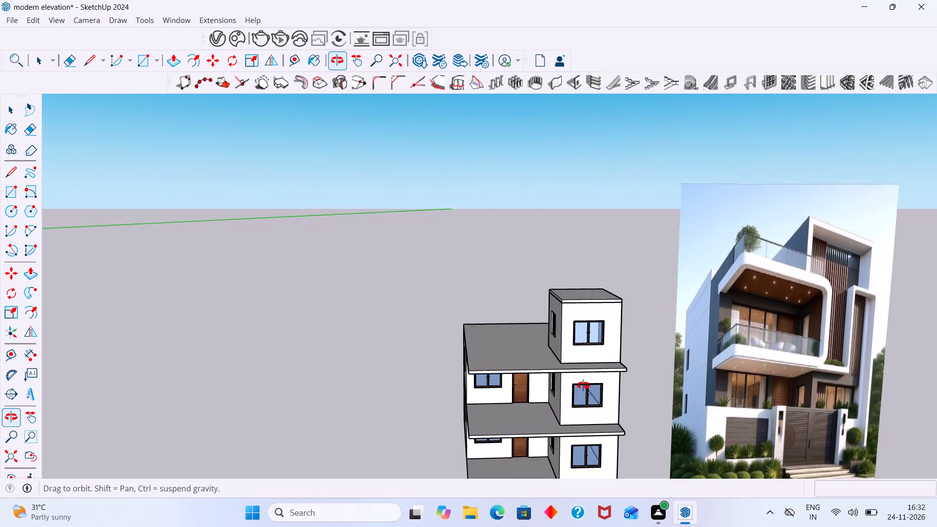
pyautogui.moveTo(583, 385); pyautogui.dragTo(582, 386, button='middle')
pyautogui.scroll(10, 577, 310)
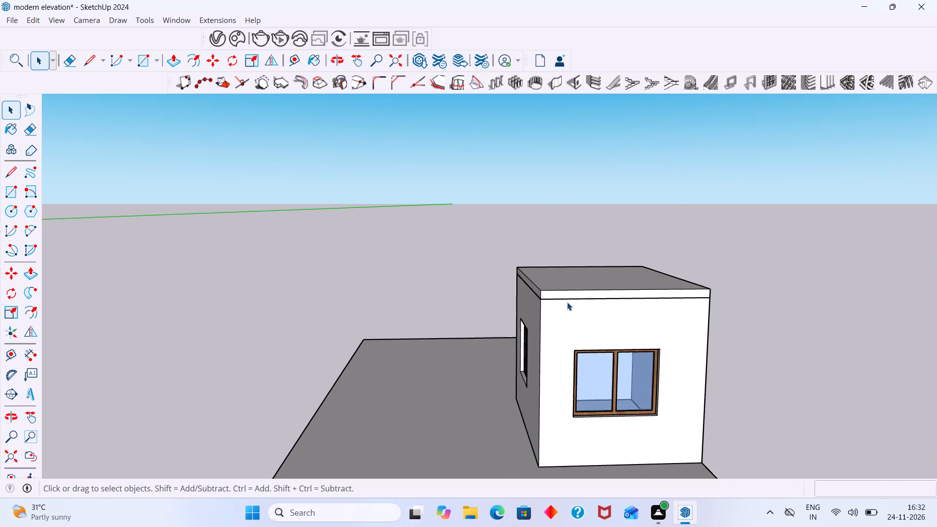
pyautogui.moveTo(565, 302); pyautogui.dragTo(591, 297, button='middle')
pyautogui.scroll(6, 589, 291)
pyautogui.doubleClick(588, 283)
pyautogui.click(591, 283)
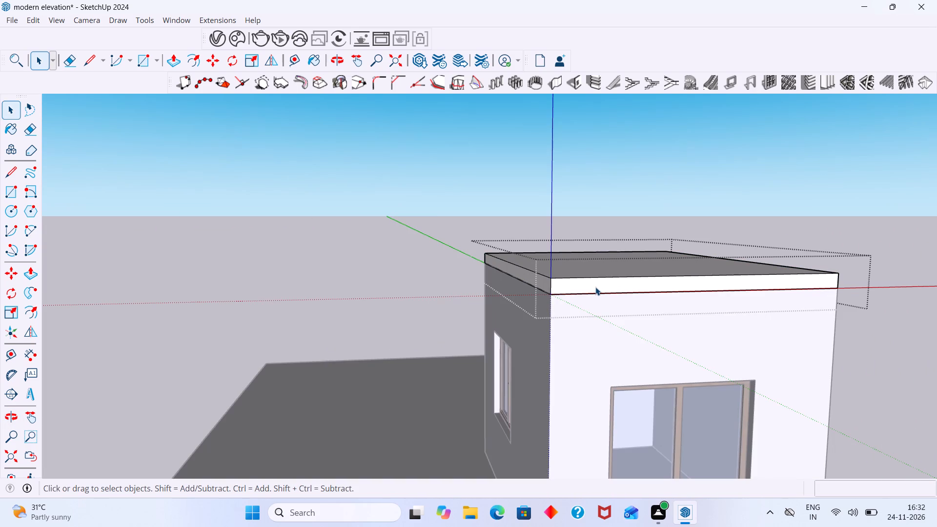
pyautogui.click(596, 287)
pyautogui.press('p')
pyautogui.click(597, 287)
pyautogui.scroll(-4, 615, 301)
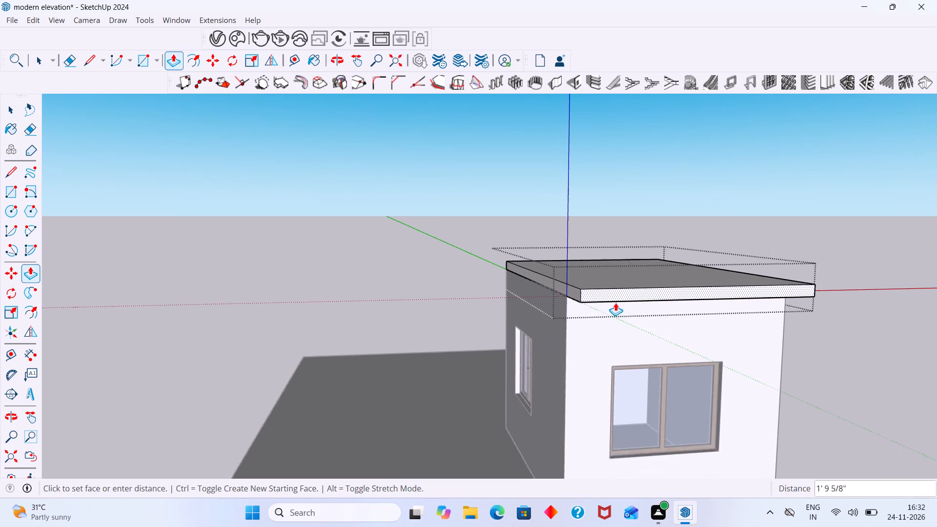
pyautogui.scroll(-10, 615, 303)
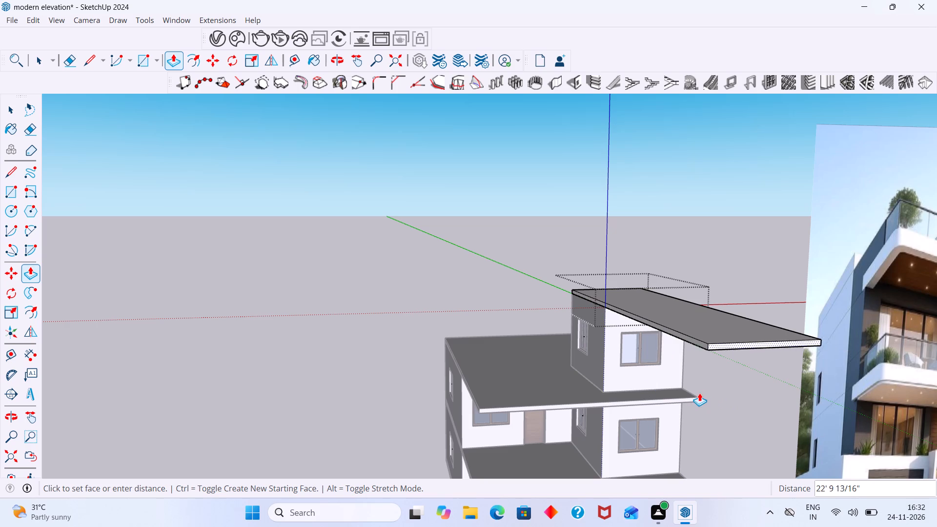
pyautogui.click(697, 397)
pyautogui.press('space')
pyautogui.click(742, 369)
# Examine the extended roof and floor slabs from the corner and front, comparing the projections with the reference image.
pyautogui.scroll(-3, 731, 369)
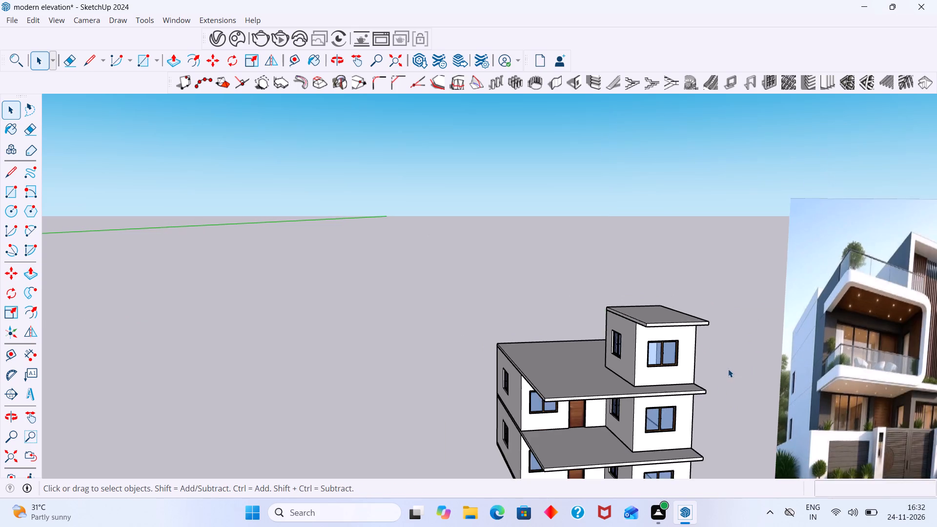
pyautogui.scroll(-9, 728, 369)
pyautogui.keyDown('shift'); pyautogui.moveTo(716, 364); pyautogui.dragTo(568, 323, button='middle'); pyautogui.keyUp('shift')
pyautogui.moveTo(567, 322); pyautogui.dragTo(568, 329, button='middle')
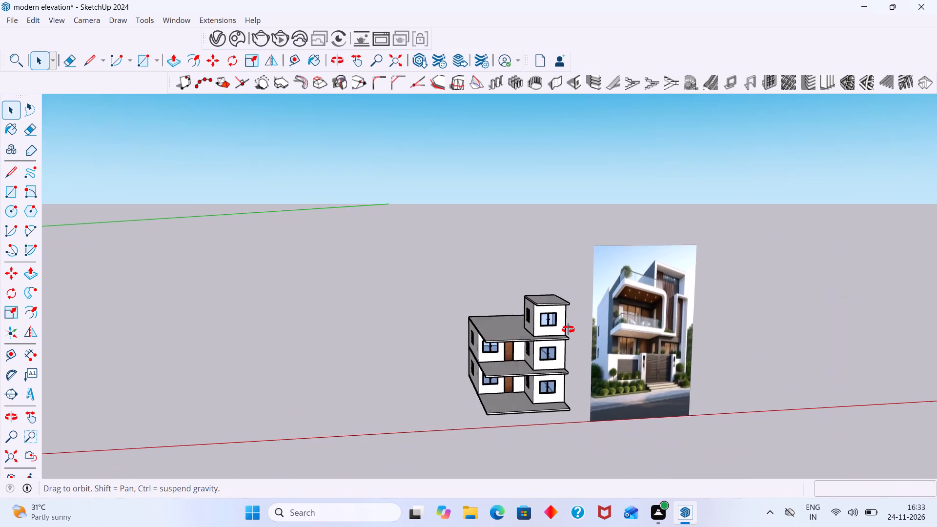
pyautogui.moveTo(568, 329); pyautogui.dragTo(569, 330, button='middle')
pyautogui.scroll(3, 546, 304)
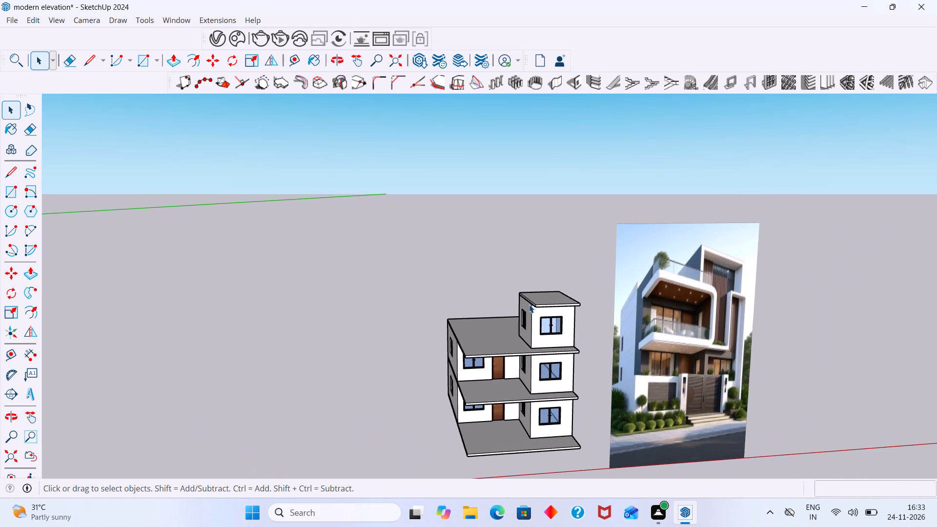
pyautogui.scroll(6, 531, 309)
pyautogui.scroll(-5, 532, 312)
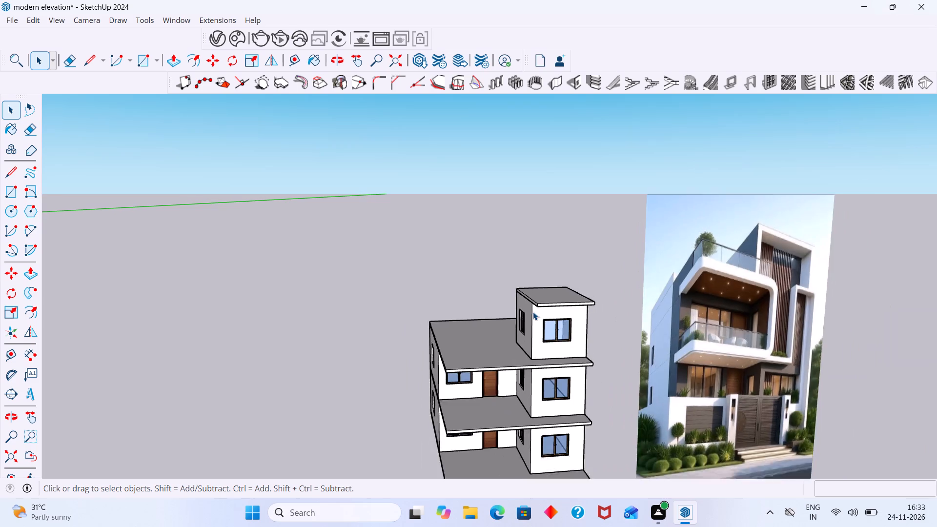
pyautogui.scroll(-4, 533, 312)
pyautogui.moveTo(555, 319); pyautogui.dragTo(517, 324, button='middle')
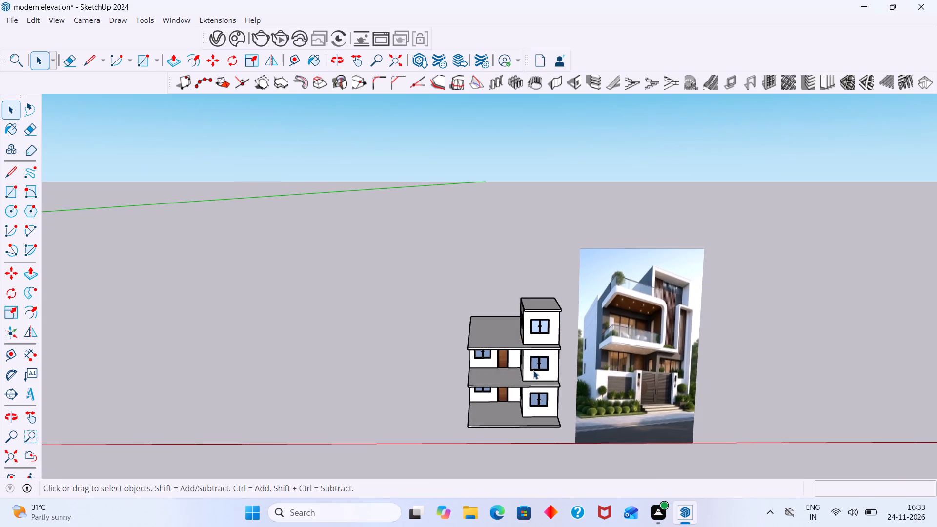
pyautogui.moveTo(533, 370); pyautogui.dragTo(547, 367, button='middle')
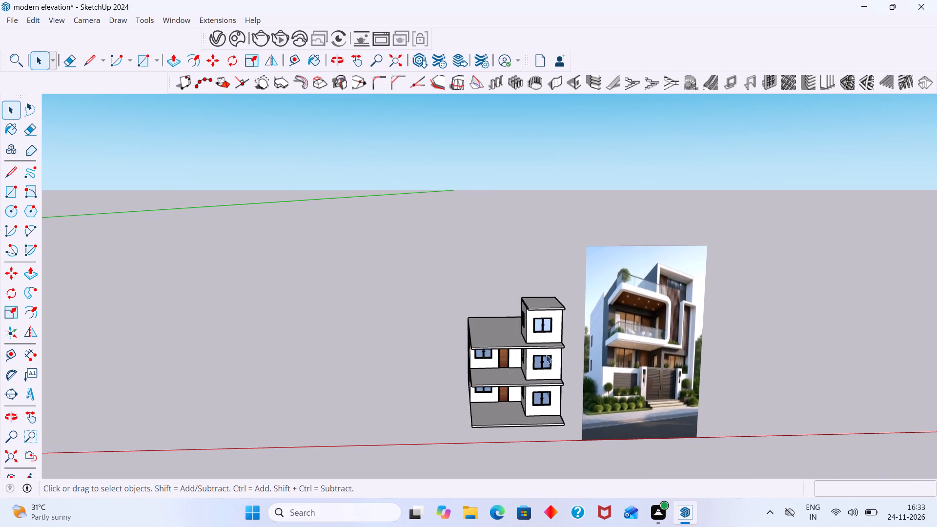
# Reopen the second-storey terrace slab, Push/Pull its front face outward about 1' 1" as a new section, and leave its editing.
pyautogui.scroll(19, 503, 351)
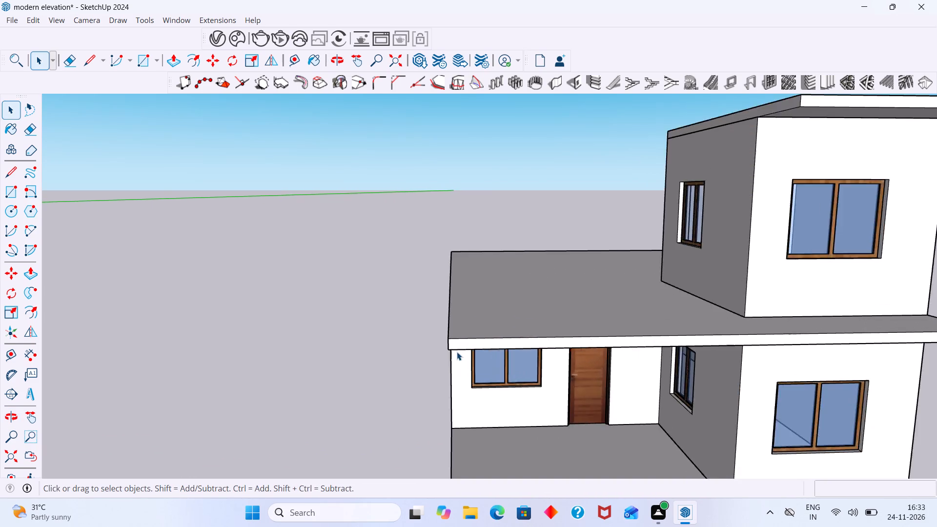
pyautogui.scroll(4, 457, 352)
pyautogui.moveTo(461, 352); pyautogui.dragTo(533, 354, button='middle')
pyautogui.moveTo(644, 271); pyautogui.dragTo(578, 275, button='middle')
pyautogui.scroll(-8, 576, 277)
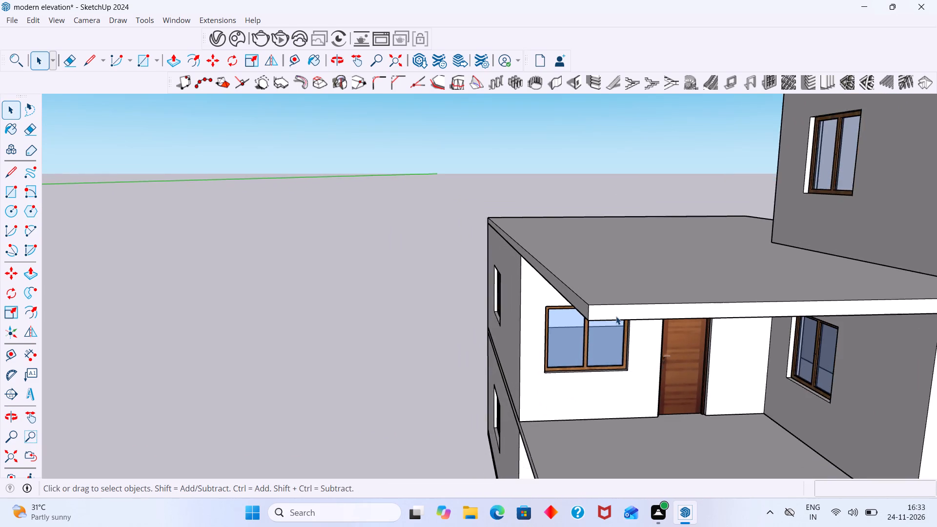
pyautogui.scroll(6, 616, 317)
pyautogui.tripleClick(616, 312)
pyautogui.click(631, 311)
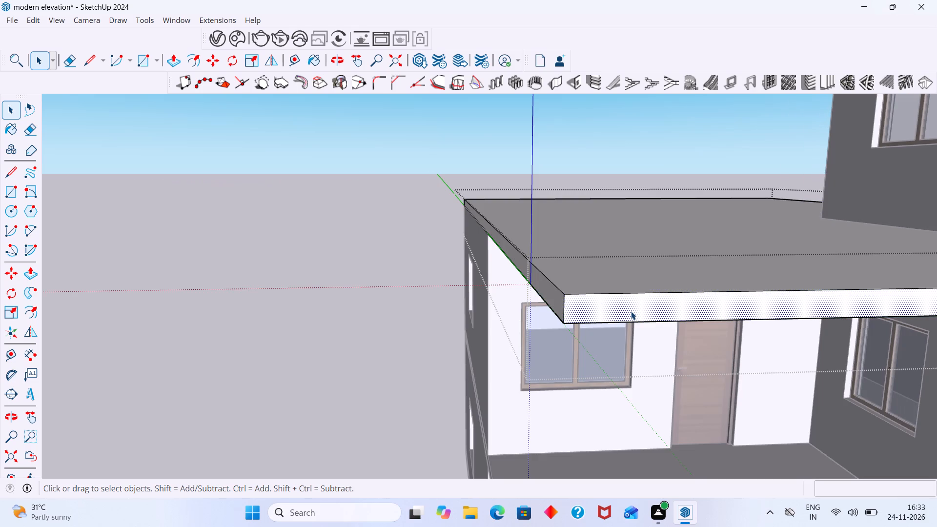
pyautogui.press('p')
pyautogui.click(631, 311)
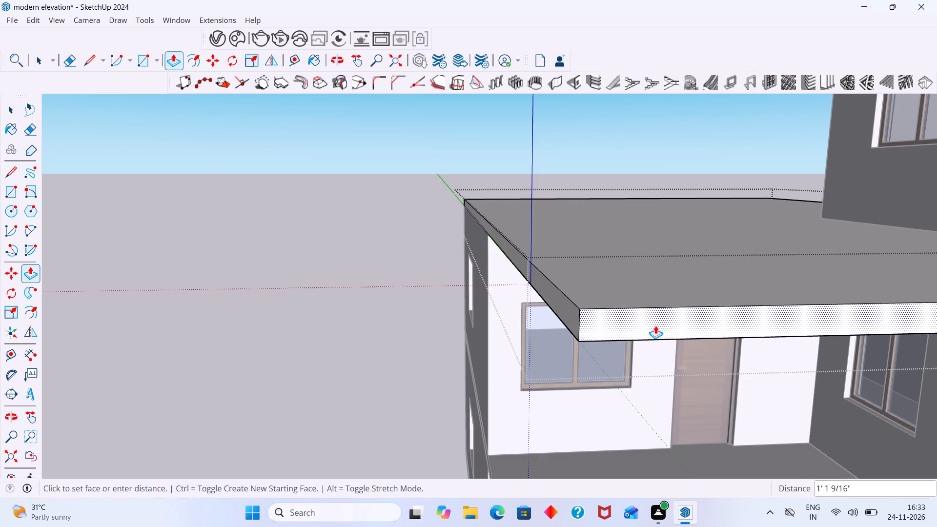
pyautogui.scroll(-12, 658, 335)
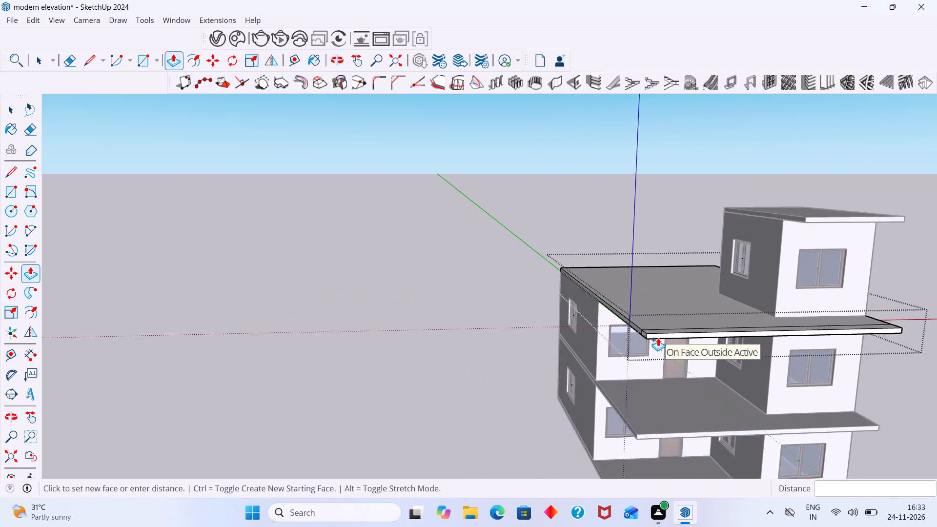
pyautogui.scroll(-1, 658, 338)
pyautogui.moveTo(662, 352); pyautogui.dragTo(548, 295, button='middle')
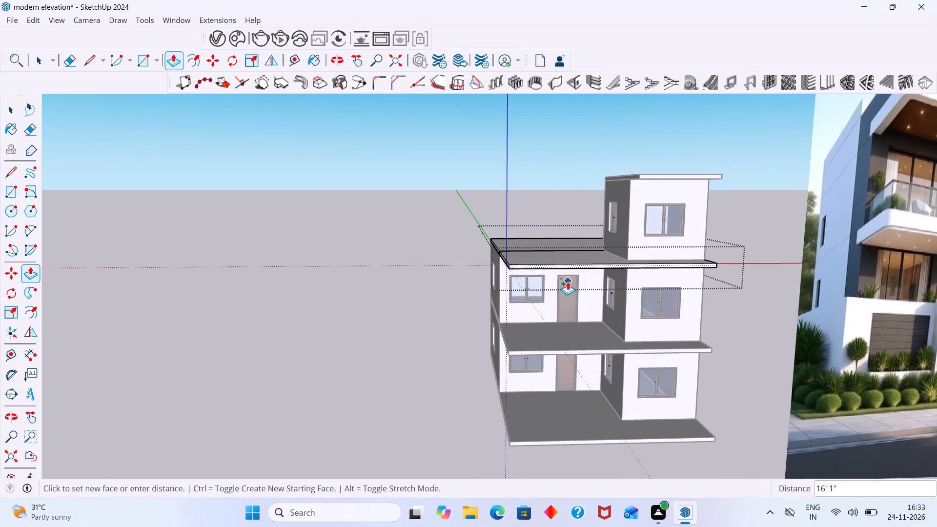
pyautogui.moveTo(568, 283); pyautogui.dragTo(645, 416, button='middle')
pyautogui.scroll(4, 558, 356)
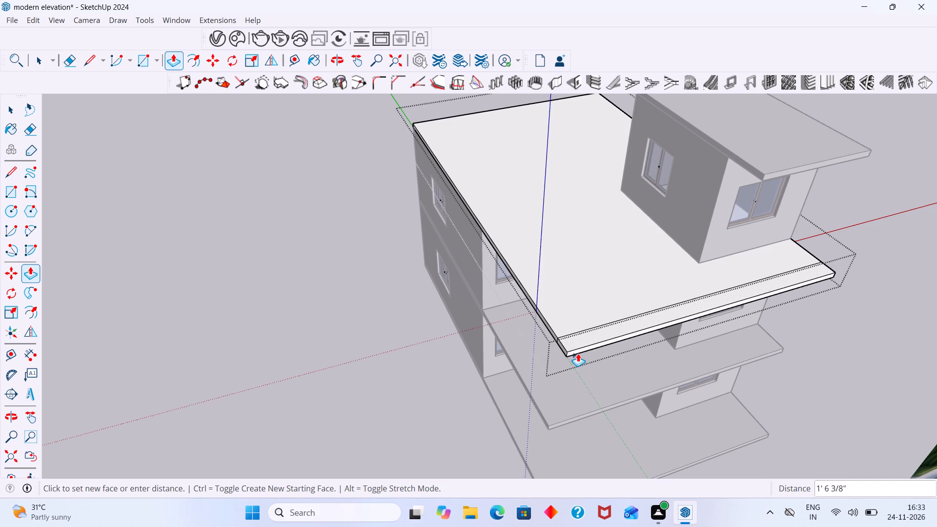
pyautogui.scroll(4, 578, 353)
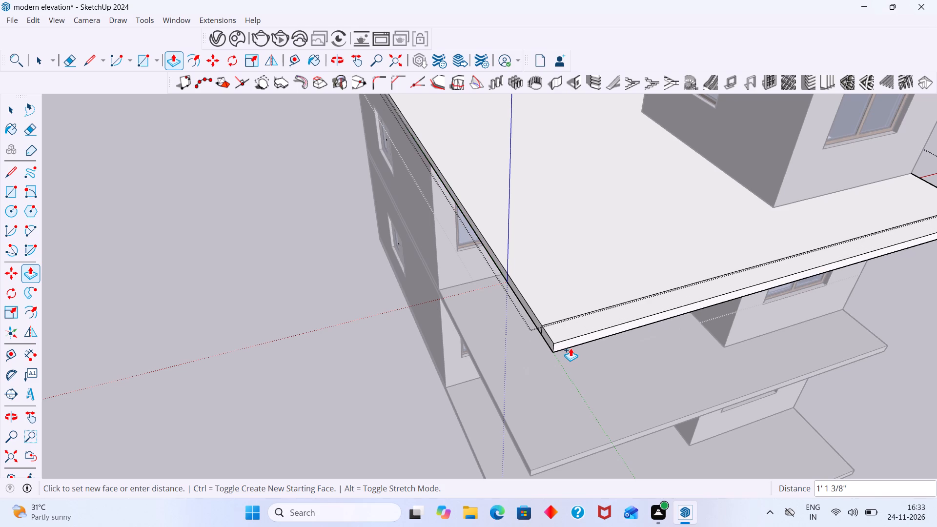
pyautogui.click(571, 348)
pyautogui.press('space')
pyautogui.click(318, 423)
# Open the second-storey terrace slab, Push/Pull its front projection's tower-side end face inward about 6' 2", and leave its editing.
pyautogui.moveTo(367, 386); pyautogui.dragTo(337, 323, button='middle')
pyautogui.scroll(-11, 351, 320)
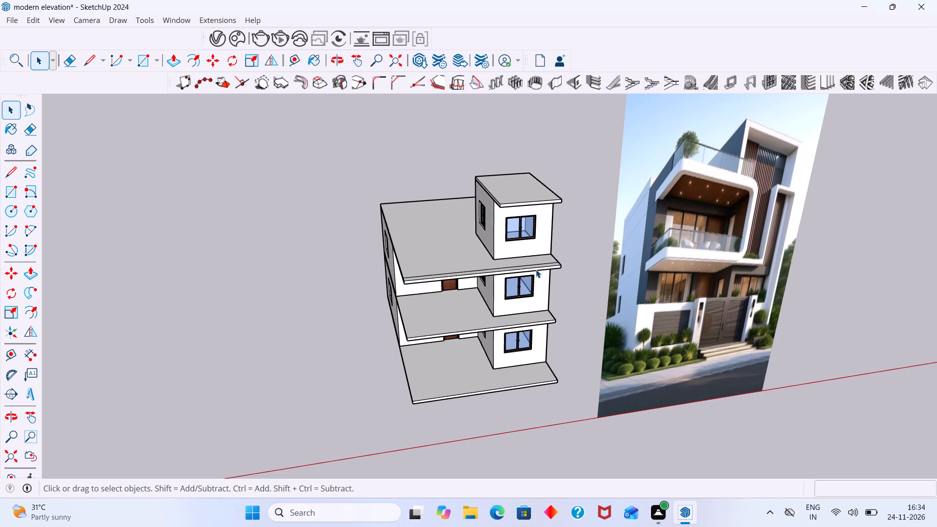
pyautogui.moveTo(516, 263); pyautogui.dragTo(511, 262, button='middle')
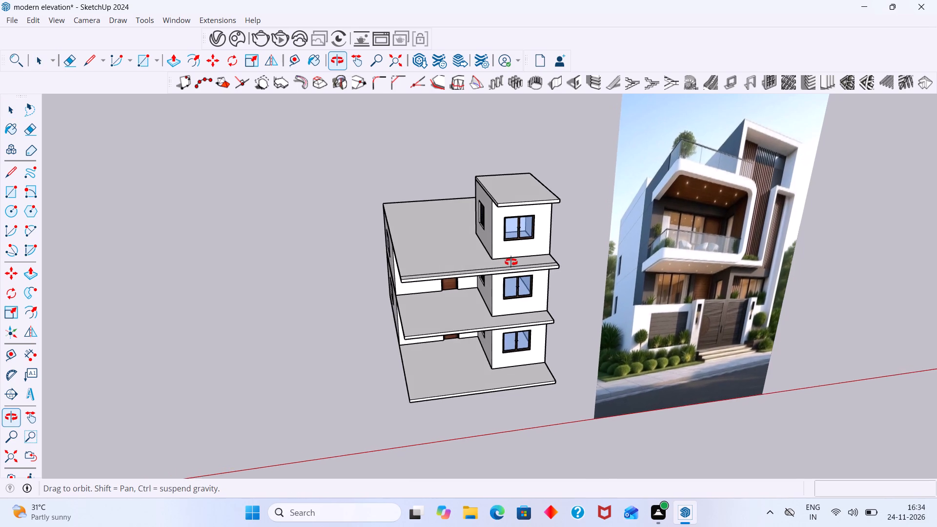
pyautogui.moveTo(511, 262); pyautogui.dragTo(491, 283, button='middle')
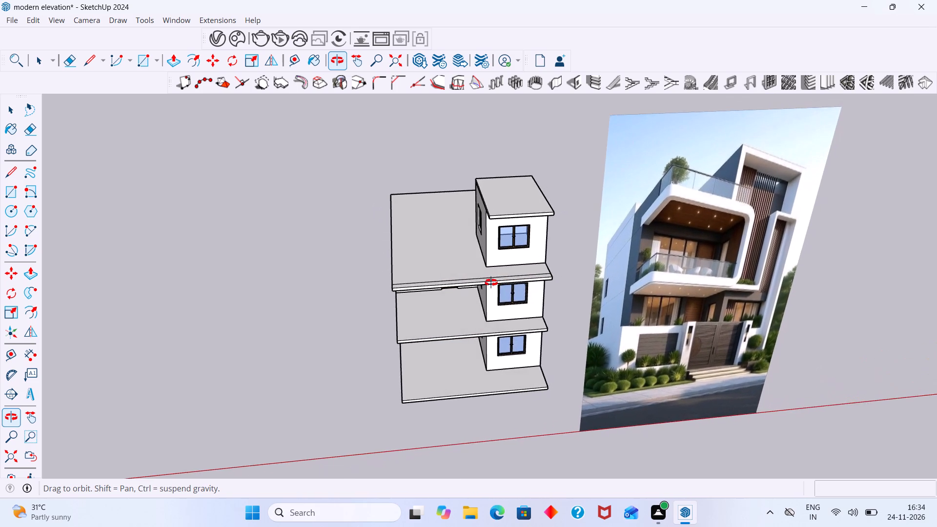
pyautogui.moveTo(491, 283); pyautogui.dragTo(440, 274, button='middle')
pyautogui.scroll(9, 540, 277)
pyautogui.moveTo(523, 284); pyautogui.dragTo(500, 265, button='middle')
pyautogui.scroll(11, 500, 251)
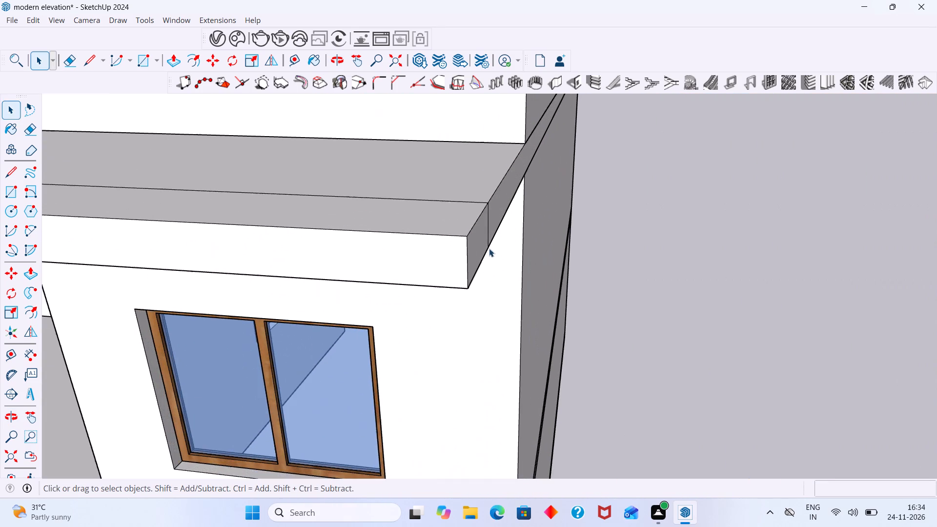
pyautogui.scroll(1, 489, 248)
pyautogui.click(478, 247)
pyautogui.tripleClick(478, 247)
pyautogui.doubleClick(476, 251)
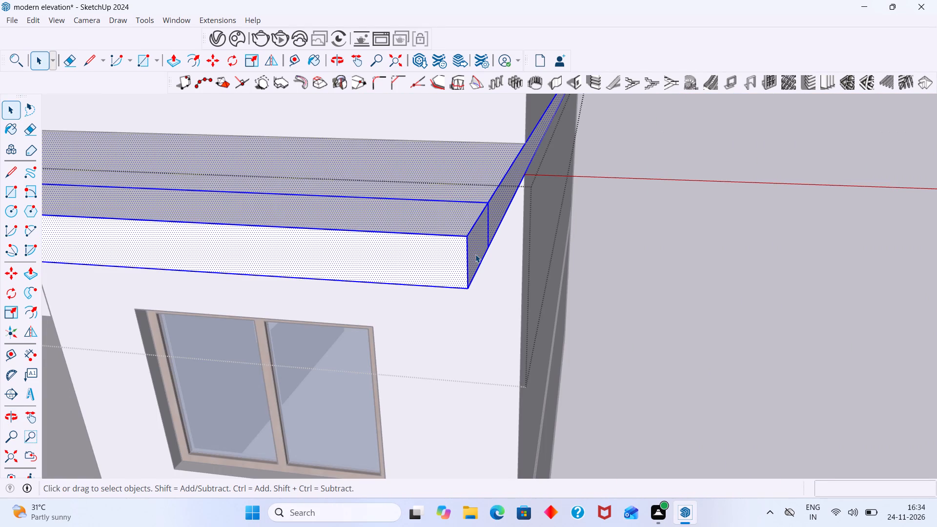
pyautogui.scroll(1, 475, 254)
pyautogui.doubleClick(475, 254)
pyautogui.press('p')
pyautogui.click(475, 254)
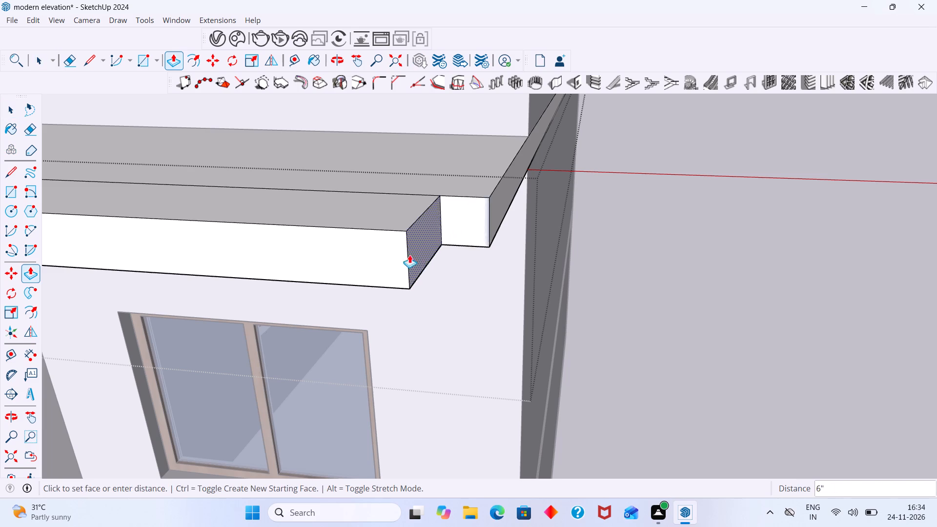
pyautogui.scroll(-20, 394, 255)
pyautogui.scroll(-19, 394, 255)
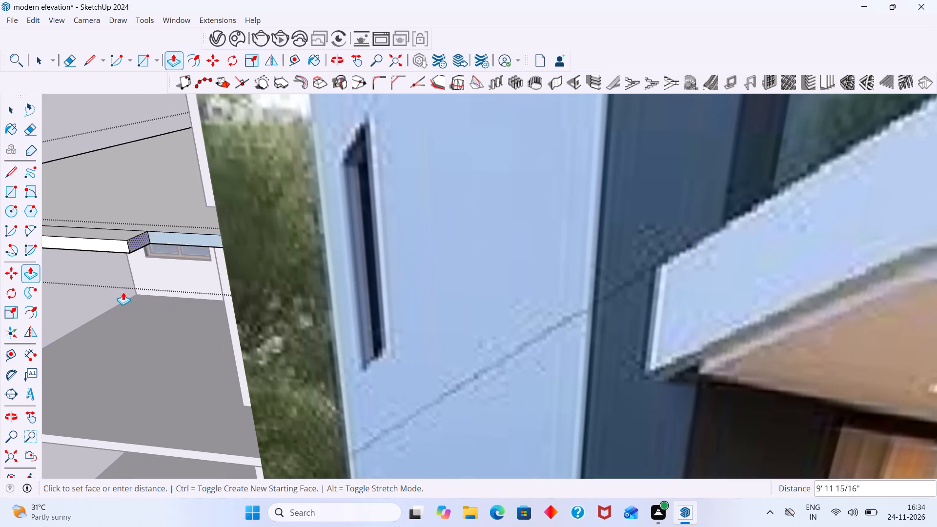
pyautogui.moveTo(122, 292); pyautogui.dragTo(181, 299, button='middle')
pyautogui.scroll(-16, 182, 299)
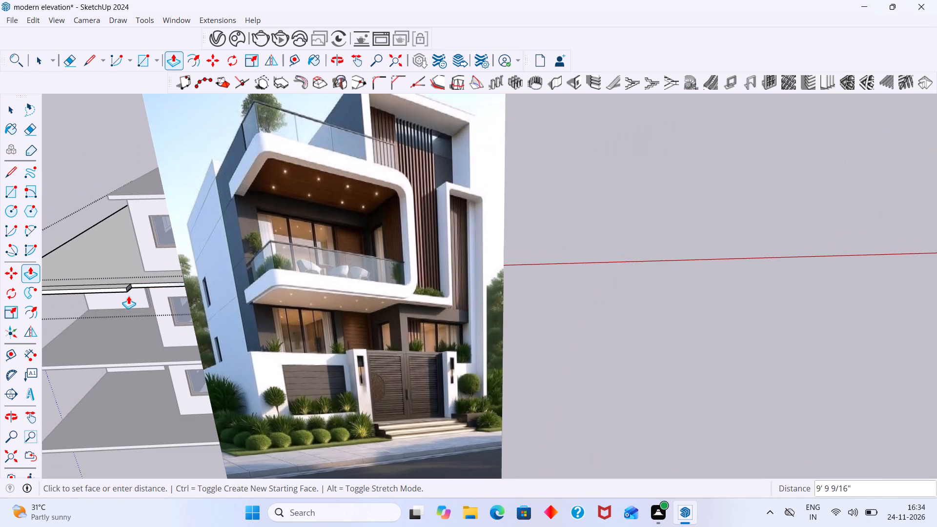
pyautogui.scroll(-5, 128, 296)
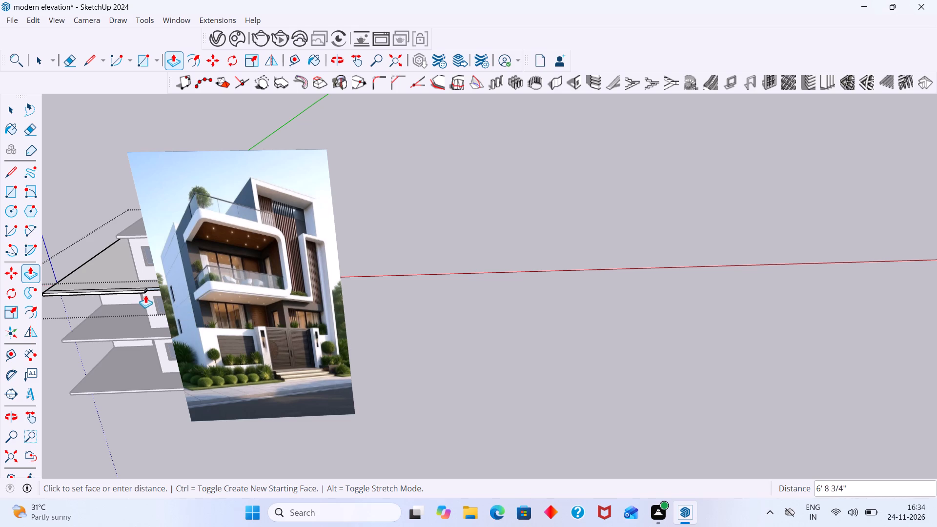
pyautogui.click(149, 296)
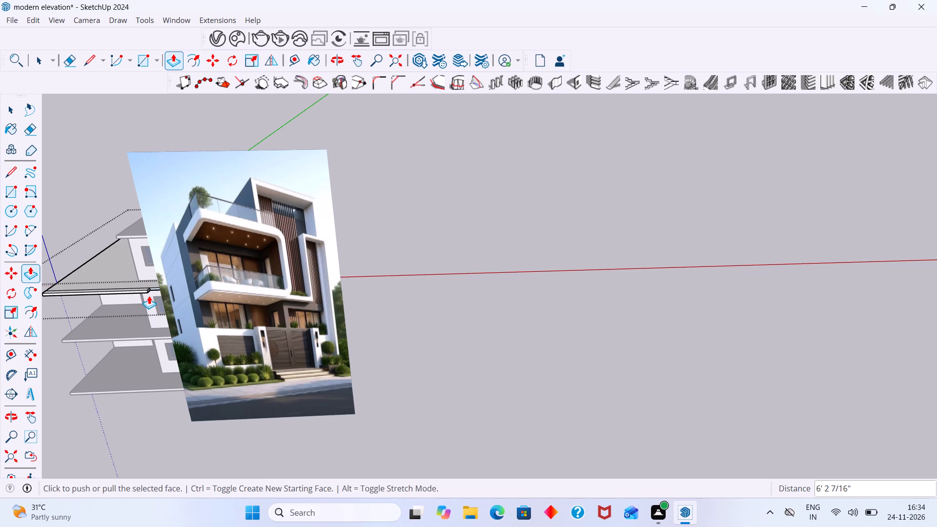
pyautogui.press('space')
pyautogui.scroll(-7, 148, 304)
pyautogui.keyDown('shift'); pyautogui.moveTo(152, 306); pyautogui.dragTo(246, 315, button='middle'); pyautogui.keyUp('shift')
pyautogui.click(401, 276)
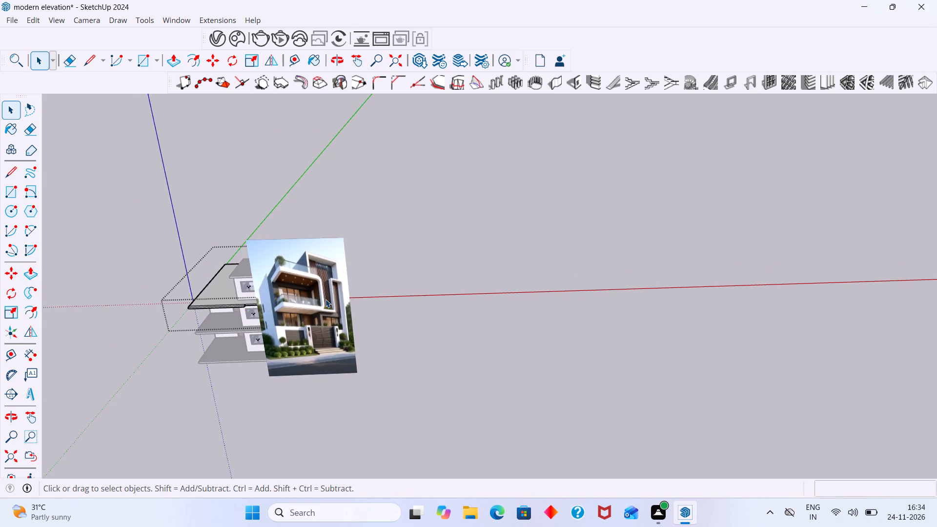
# Open the terrace slab, reverse the blue recessed front face beside the shortened projection, and leave its editing.
pyautogui.scroll(20, 250, 307)
pyautogui.scroll(4, 250, 307)
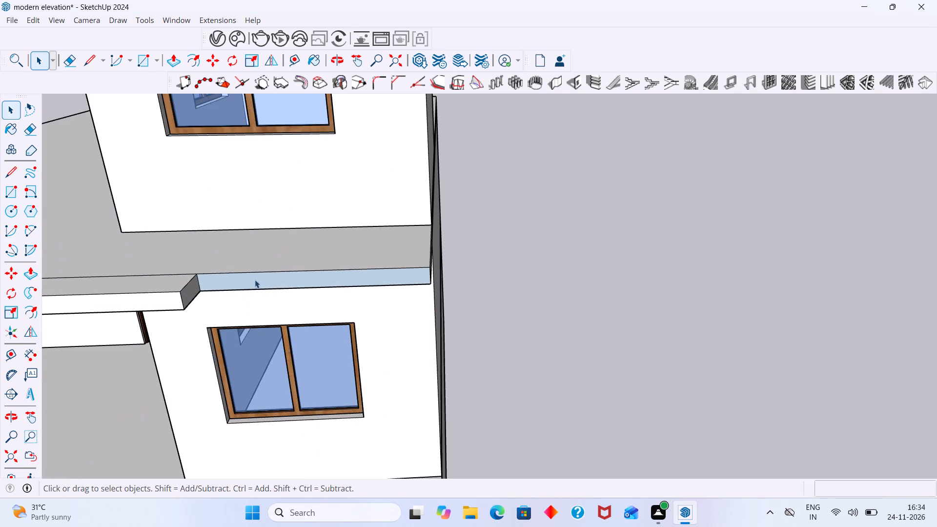
pyautogui.scroll(3, 261, 279)
pyautogui.click(261, 279)
pyautogui.doubleClick(261, 279)
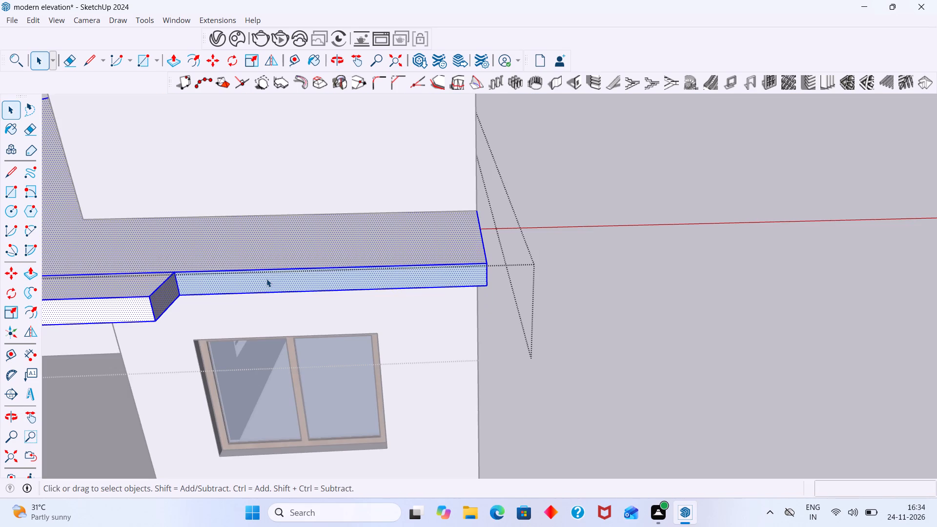
pyautogui.click(266, 279)
pyautogui.rightClick(267, 280)
pyautogui.click(314, 130)
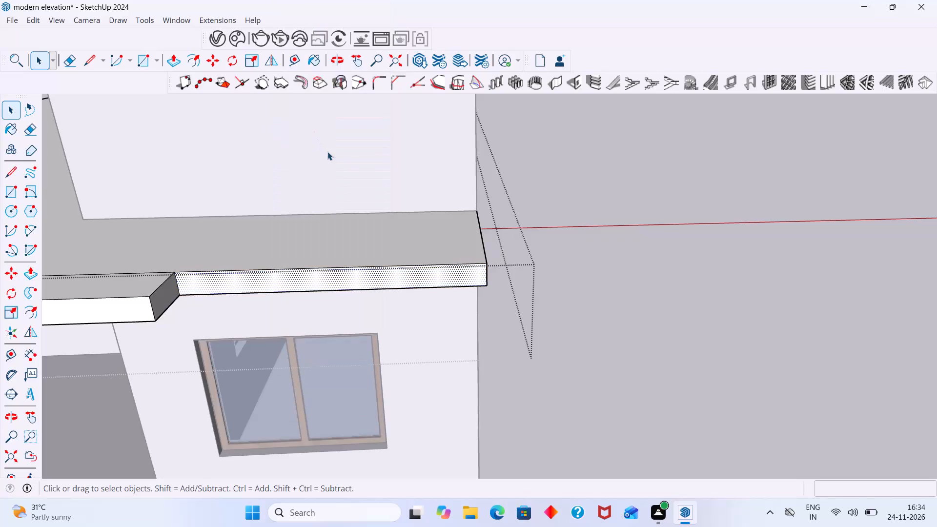
pyautogui.click(564, 179)
# Reopen the terrace slab, Push/Pull the underside of its front projection downward about 7 1/2", and leave its editing.
pyautogui.scroll(-20, 434, 210)
pyautogui.scroll(-3, 434, 210)
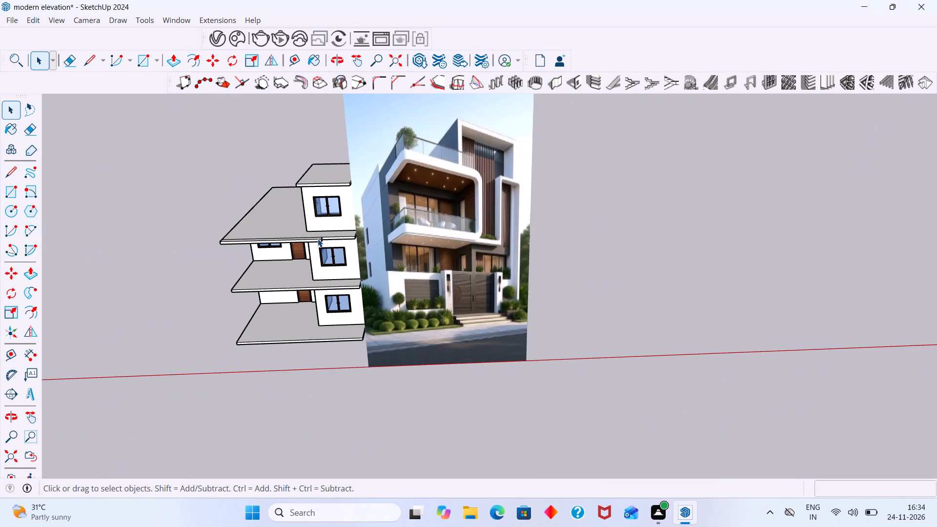
pyautogui.scroll(6, 246, 246)
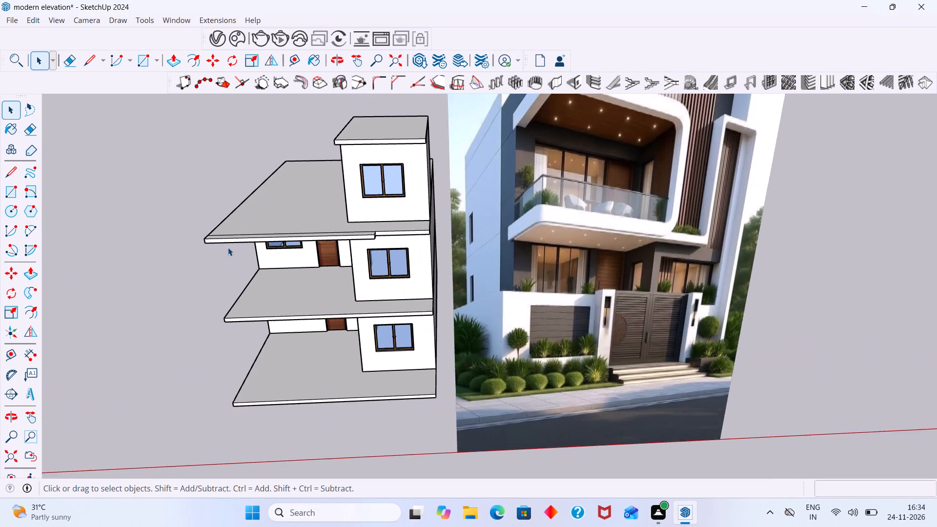
pyautogui.moveTo(227, 249); pyautogui.dragTo(249, 146, button='middle')
pyautogui.scroll(7, 244, 170)
pyautogui.moveTo(247, 172); pyautogui.dragTo(260, 139, button='middle')
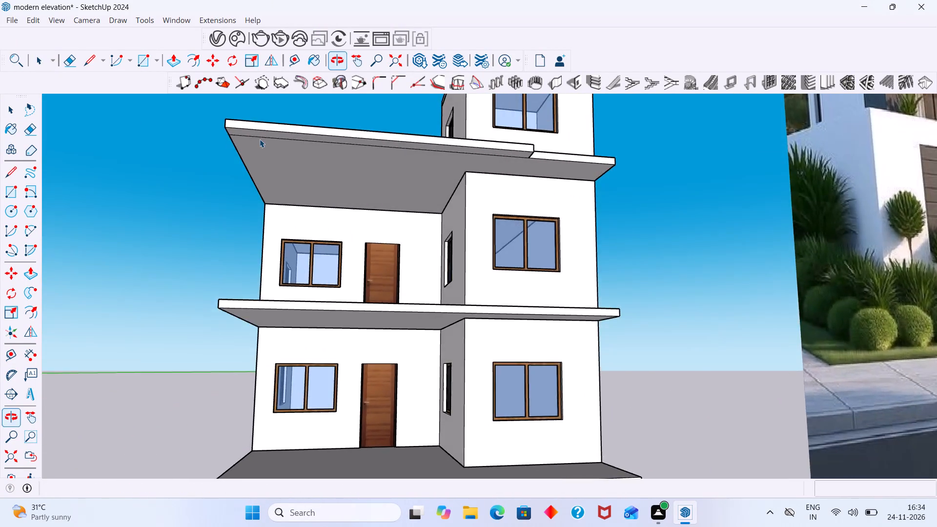
pyautogui.scroll(9, 259, 139)
pyautogui.click(261, 124)
pyautogui.scroll(3, 262, 124)
pyautogui.doubleClick(262, 124)
pyautogui.click(277, 126)
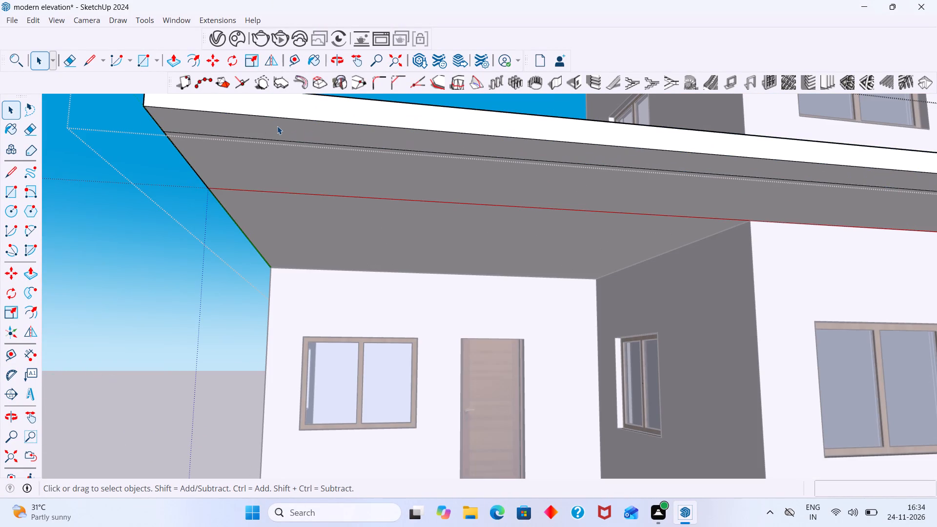
pyautogui.press('p')
pyautogui.click(277, 126)
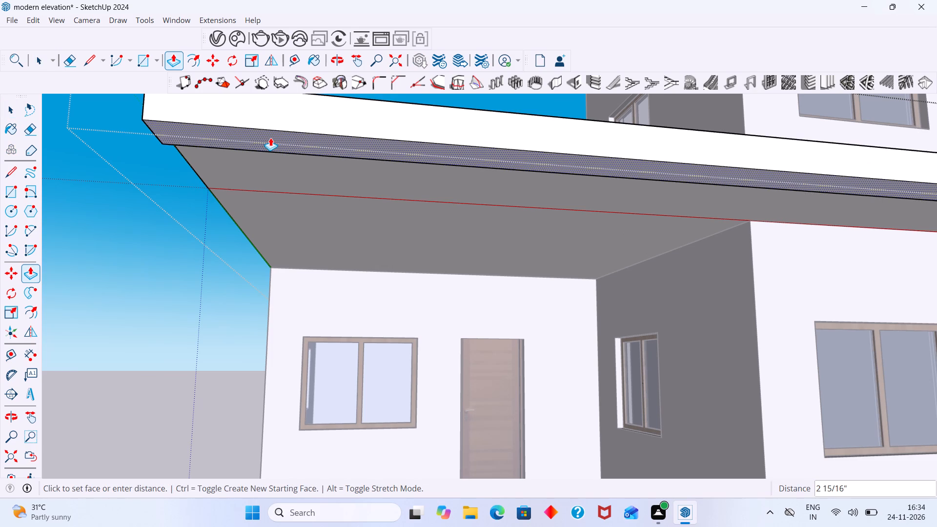
pyautogui.scroll(-4, 270, 139)
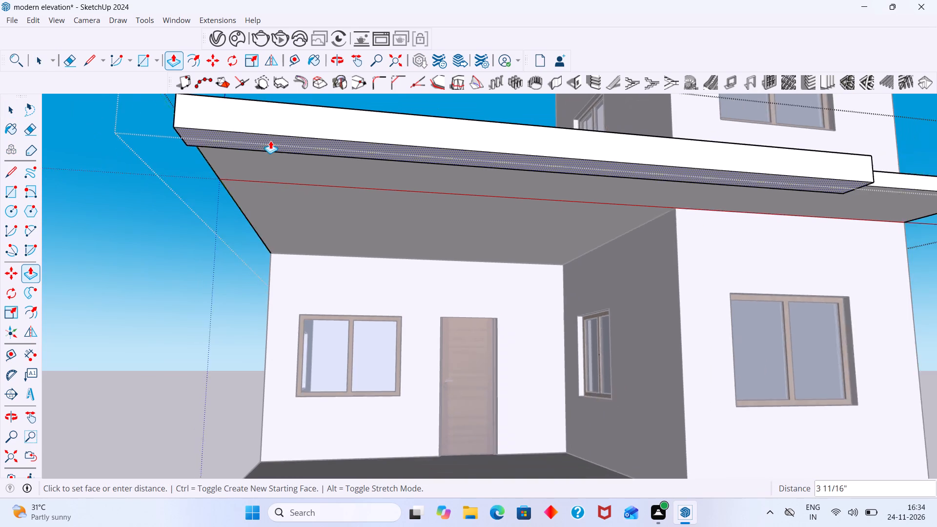
pyautogui.scroll(-2, 270, 141)
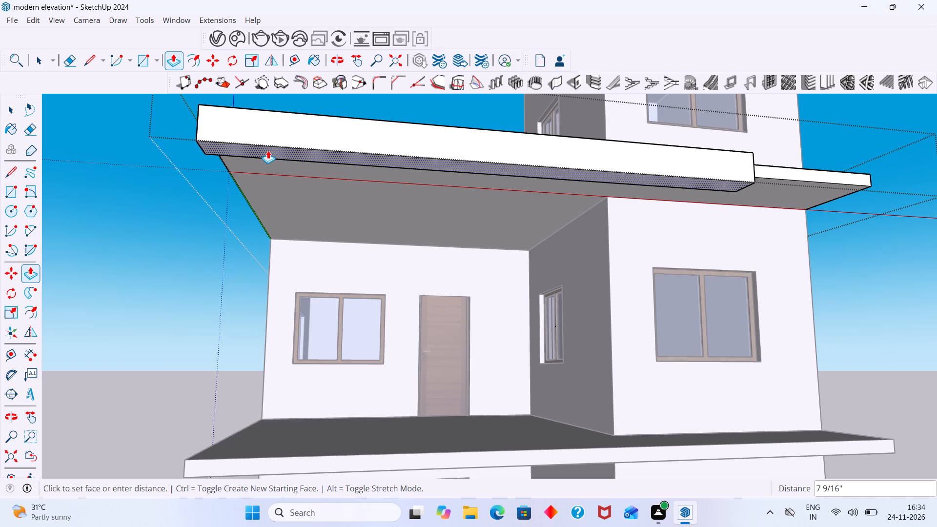
pyautogui.click(268, 150)
pyautogui.press('space')
pyautogui.click(172, 234)
# Examine the deepened terrace slab projection from the front and compare it with the reference image.
pyautogui.scroll(-4, 175, 231)
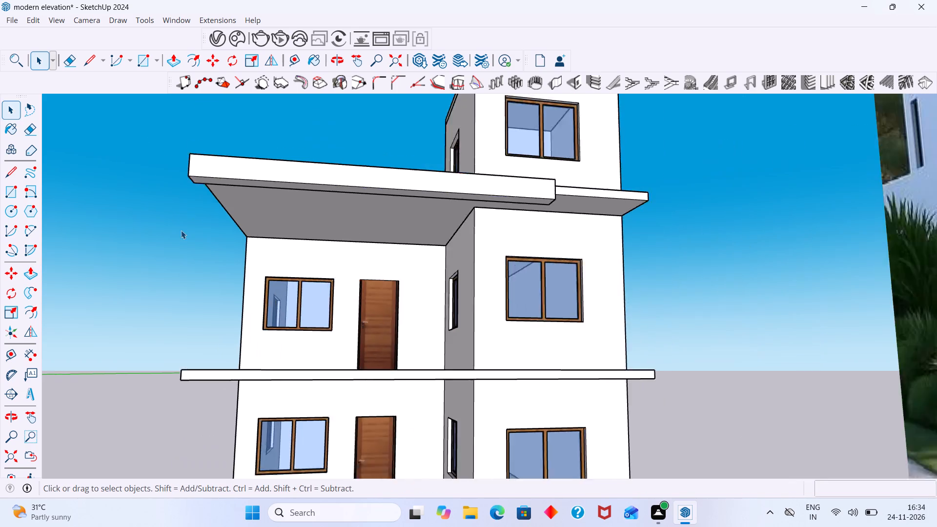
pyautogui.scroll(-10, 181, 230)
pyautogui.scroll(-5, 239, 229)
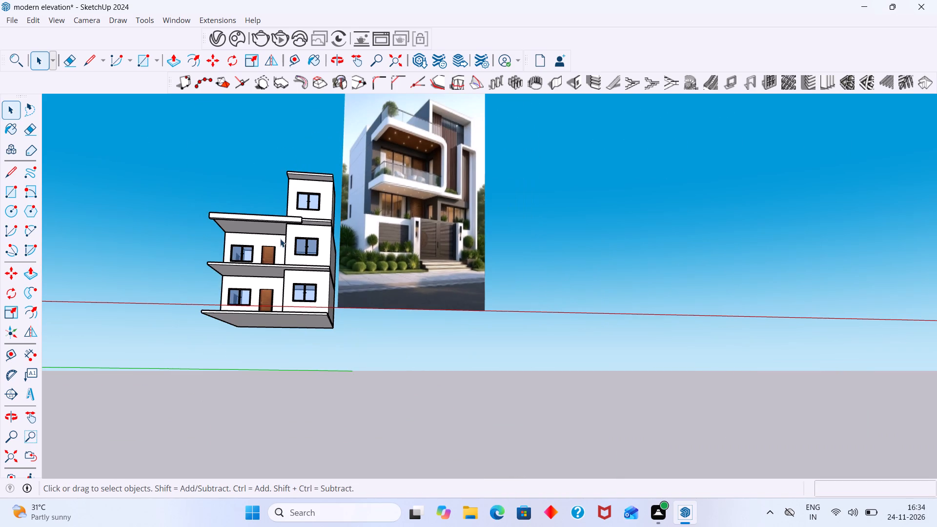
pyautogui.moveTo(280, 239); pyautogui.dragTo(282, 302, button='middle')
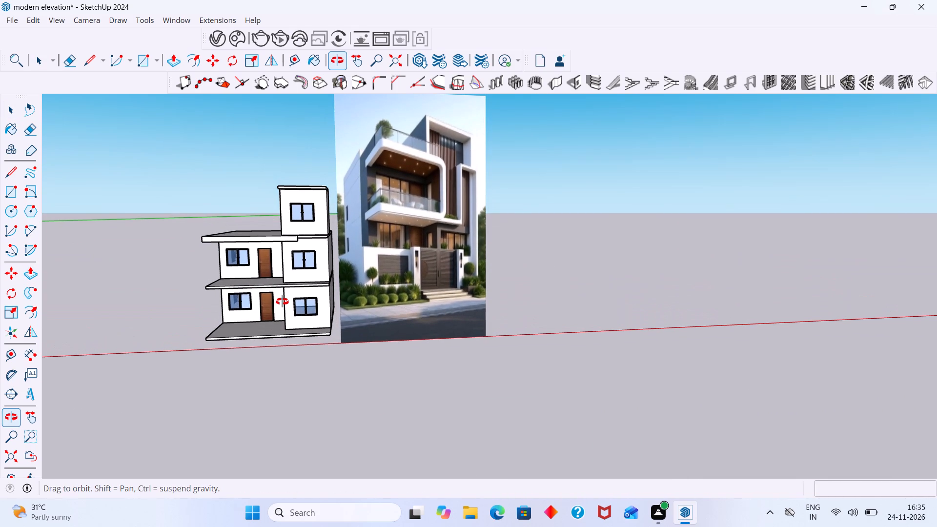
pyautogui.moveTo(282, 302); pyautogui.dragTo(236, 301, button='middle')
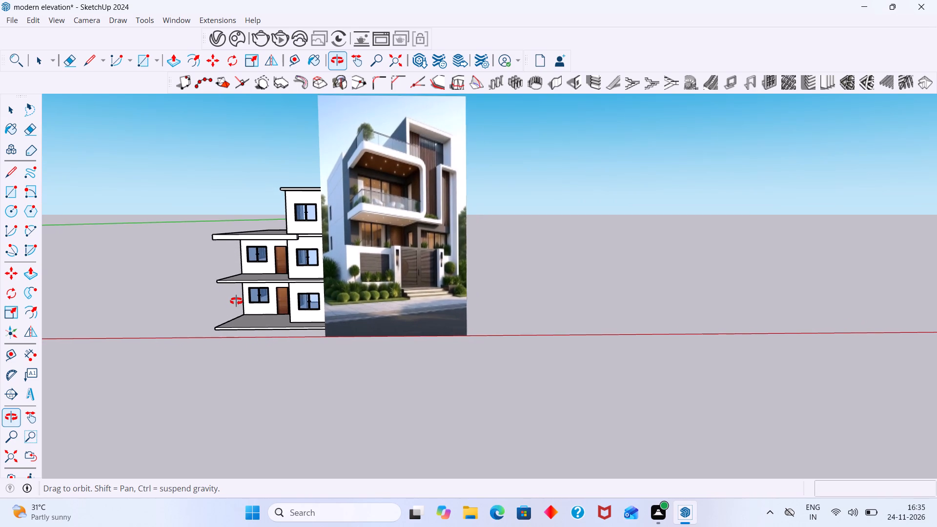
pyautogui.moveTo(236, 301); pyautogui.dragTo(252, 314, button='middle')
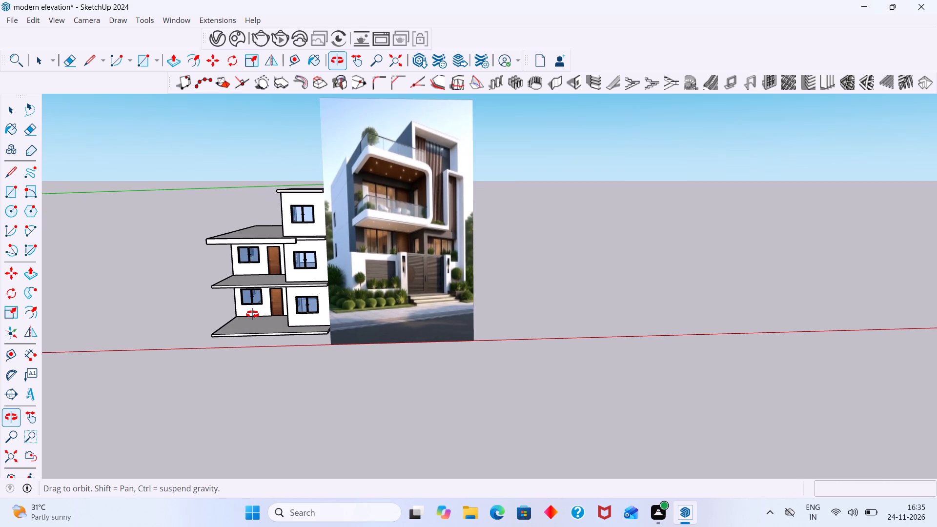
pyautogui.moveTo(252, 314); pyautogui.dragTo(251, 318, button='middle')
# Open the terrace slab, select the vertical front corner edge at the projection's tower-side end, and display the Bevel tools.
pyautogui.scroll(2, 301, 272)
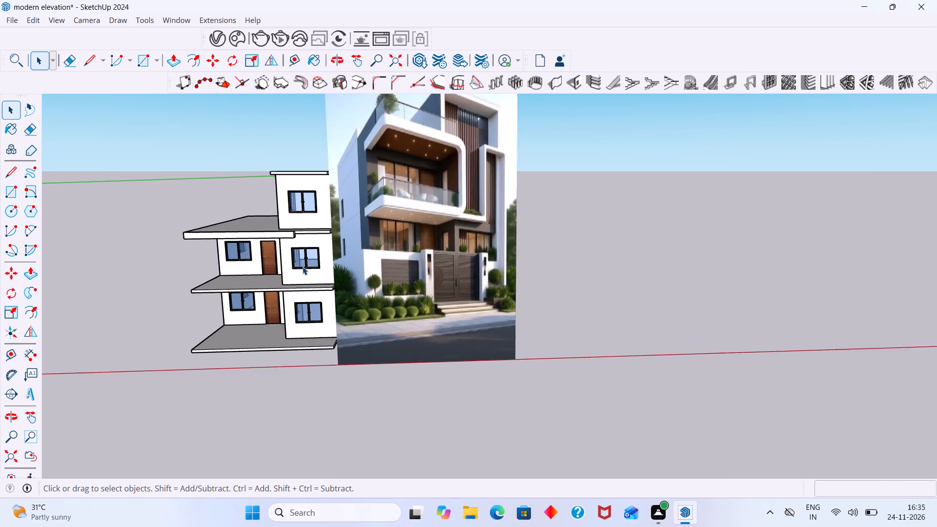
pyautogui.scroll(7, 303, 266)
pyautogui.moveTo(292, 226); pyautogui.dragTo(279, 227, button='middle')
pyautogui.scroll(7, 281, 218)
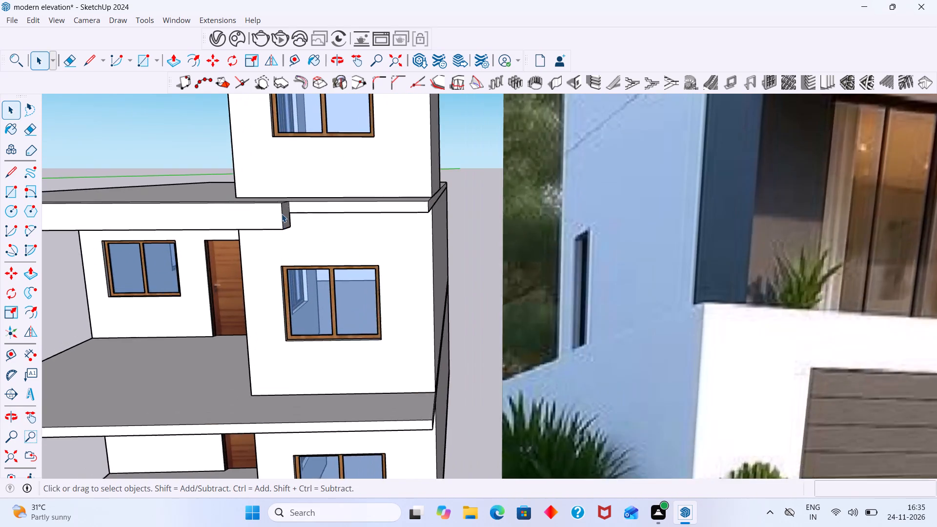
pyautogui.scroll(10, 282, 214)
pyautogui.click(284, 210)
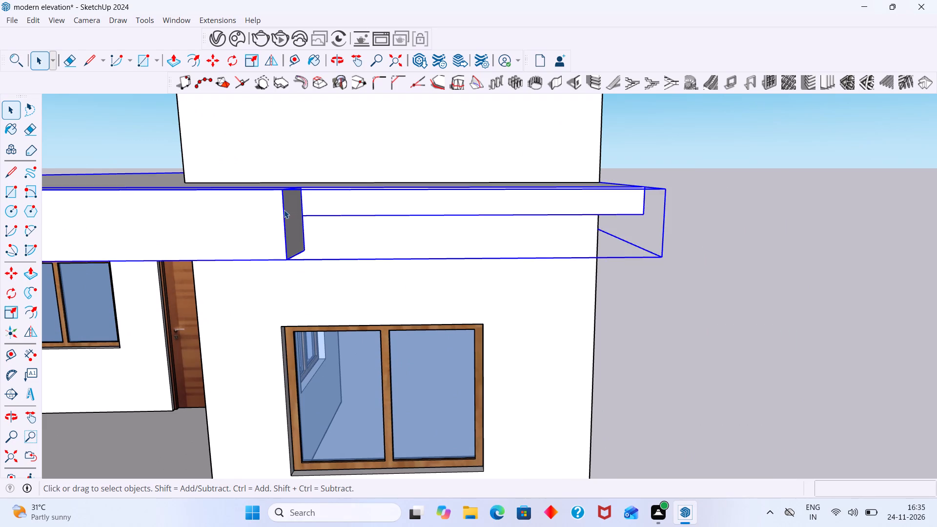
pyautogui.doubleClick(284, 210)
pyautogui.click(283, 215)
pyautogui.rightClick(653, 35)
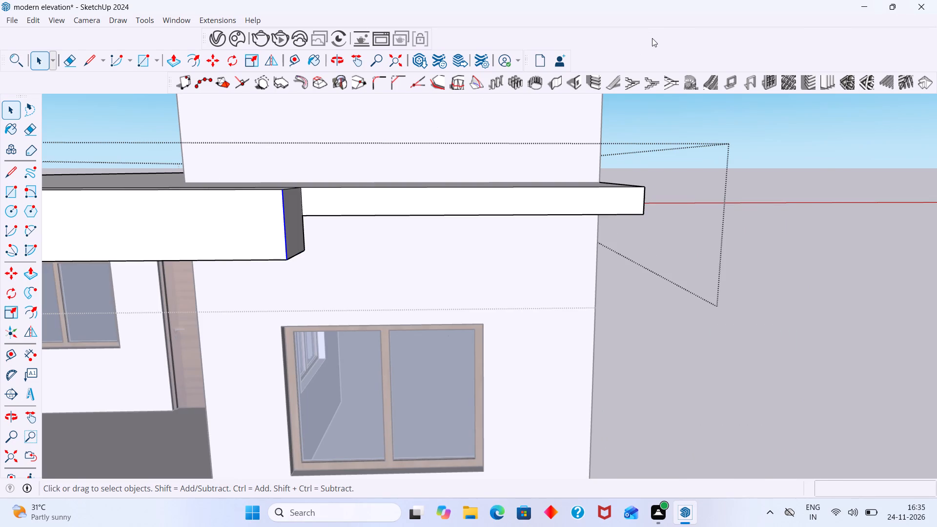
pyautogui.click(667, 42)
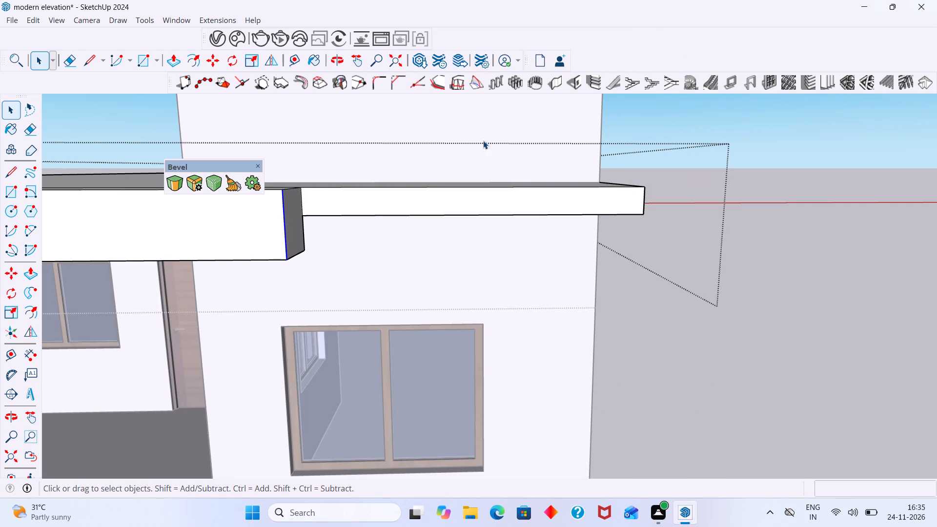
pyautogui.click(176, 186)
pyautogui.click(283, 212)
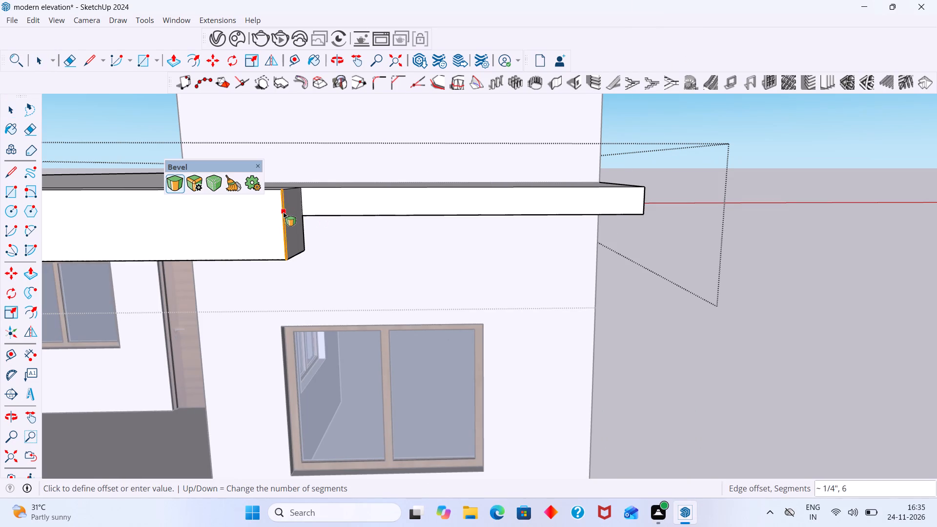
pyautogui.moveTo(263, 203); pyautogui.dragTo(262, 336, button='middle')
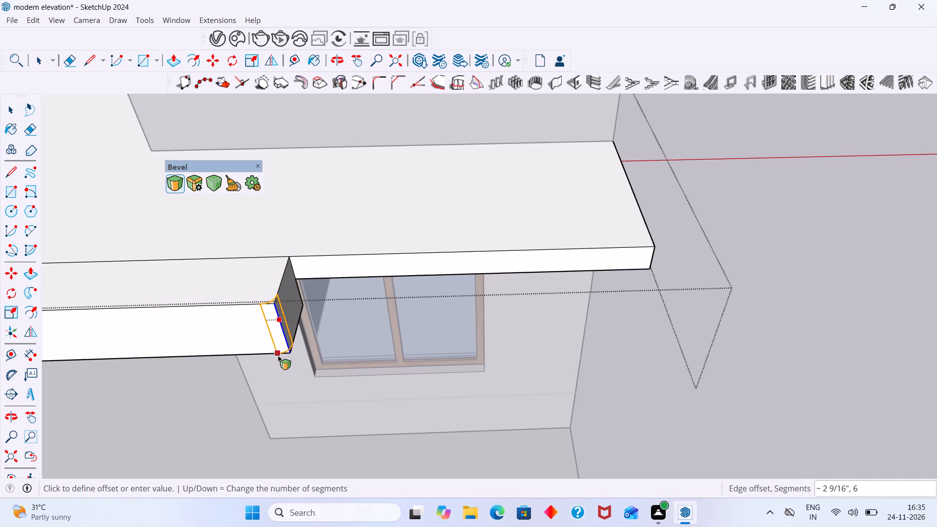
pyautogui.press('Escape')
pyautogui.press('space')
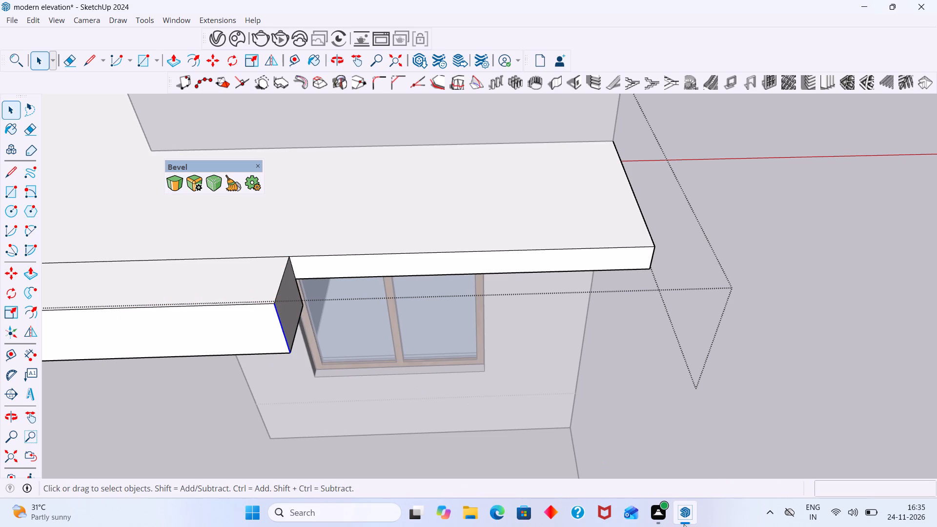
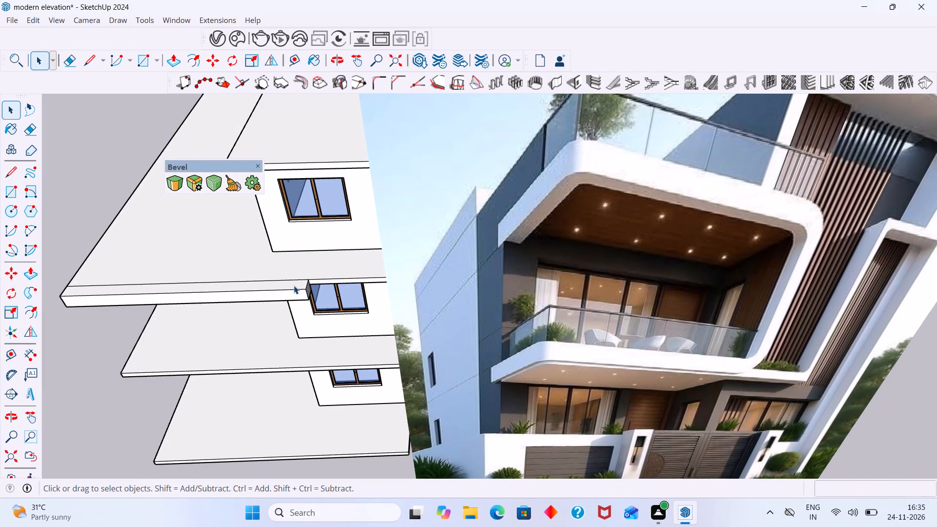
# Open the terrace slab and bevel the upper edge at the front projection's tower-side end about 1' 2 1/8" with 6 segments.
pyautogui.scroll(-7, 294, 284)
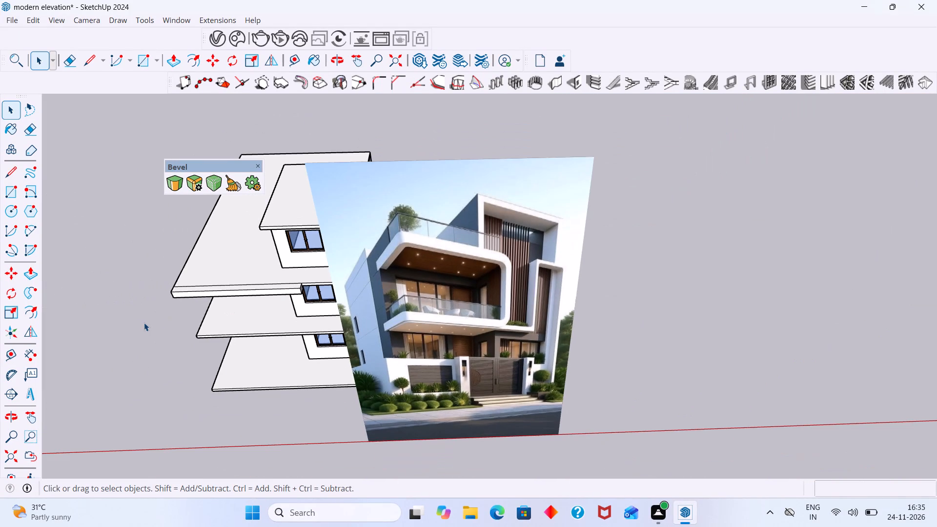
pyautogui.click(139, 323)
pyautogui.moveTo(281, 324); pyautogui.dragTo(260, 318, button='middle')
pyautogui.moveTo(260, 318); pyautogui.dragTo(169, 275, button='middle')
pyautogui.scroll(3, 197, 304)
pyautogui.moveTo(200, 304); pyautogui.dragTo(154, 272, button='middle')
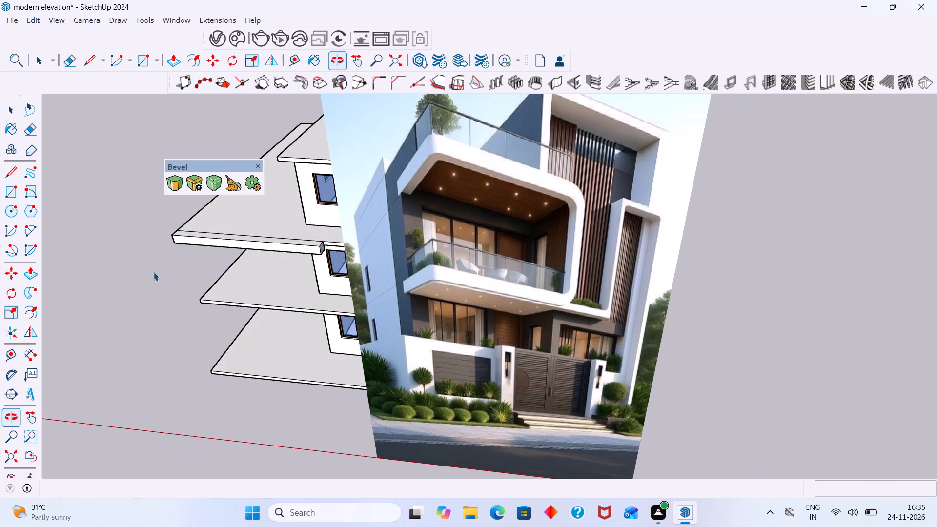
pyautogui.scroll(20, 298, 240)
pyautogui.scroll(3, 298, 240)
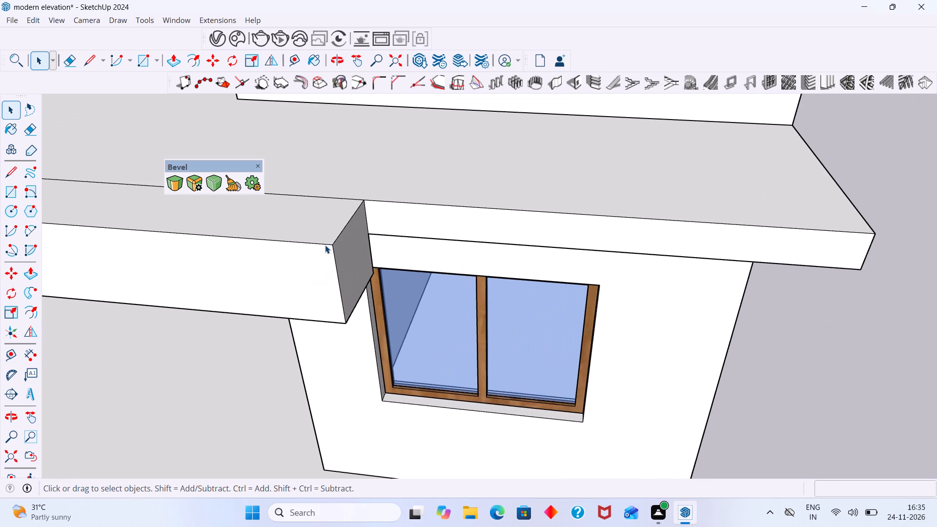
pyautogui.click(339, 237)
pyautogui.tripleClick(339, 237)
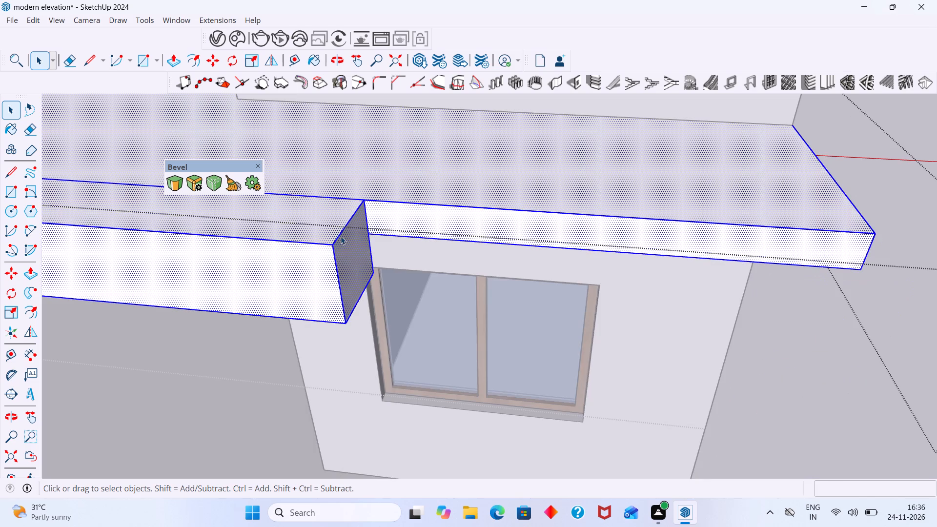
pyautogui.doubleClick(343, 234)
pyautogui.click(339, 239)
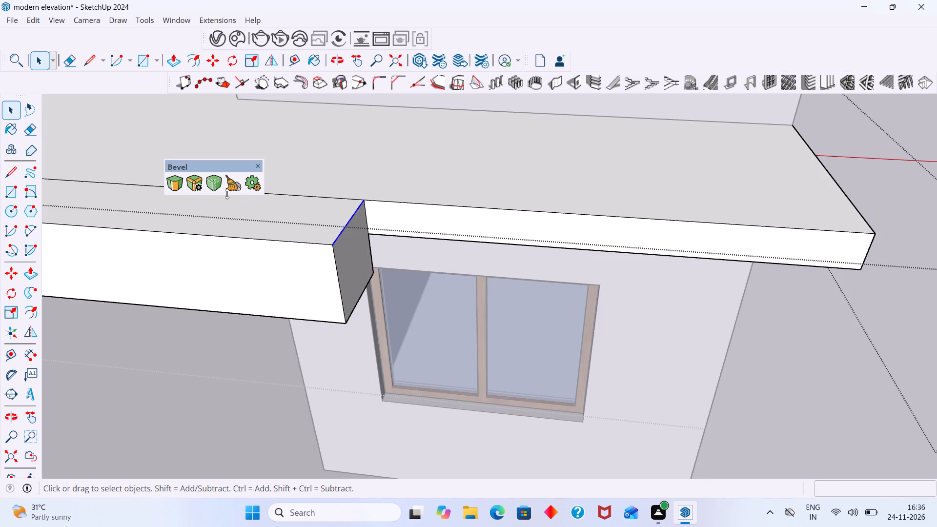
pyautogui.click(172, 186)
pyautogui.click(337, 234)
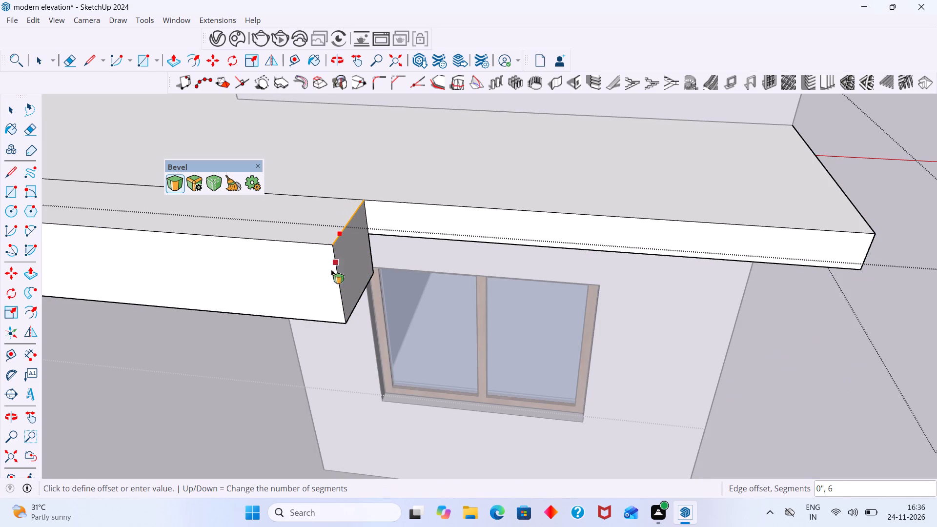
pyautogui.scroll(2, 344, 238)
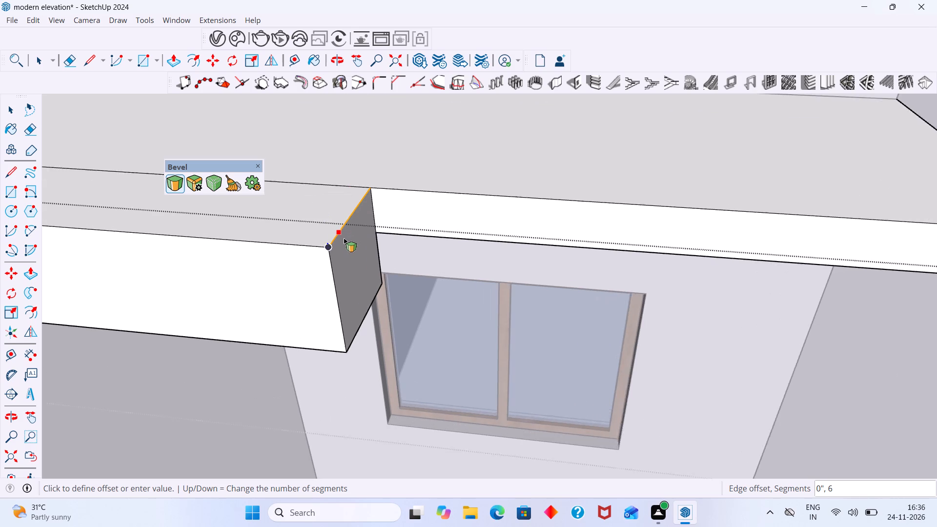
pyautogui.scroll(4, 344, 238)
pyautogui.click(340, 236)
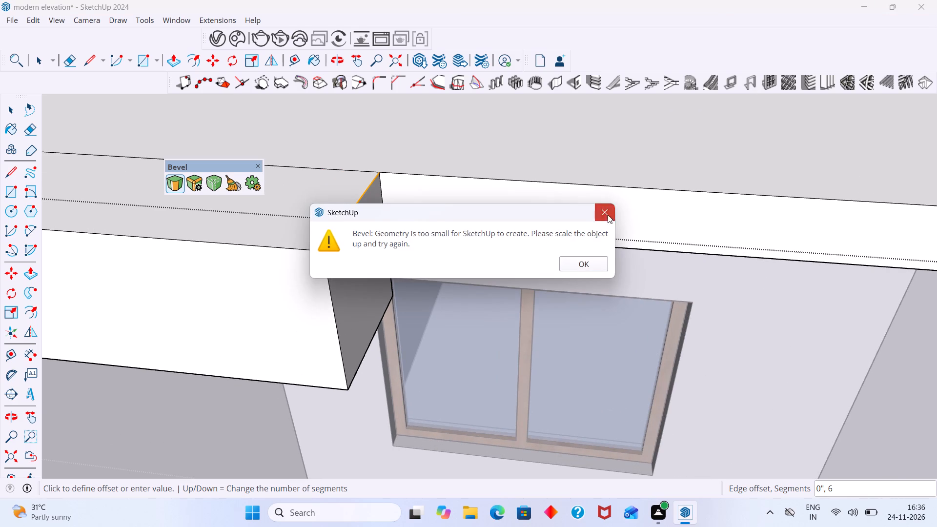
pyautogui.click(611, 213)
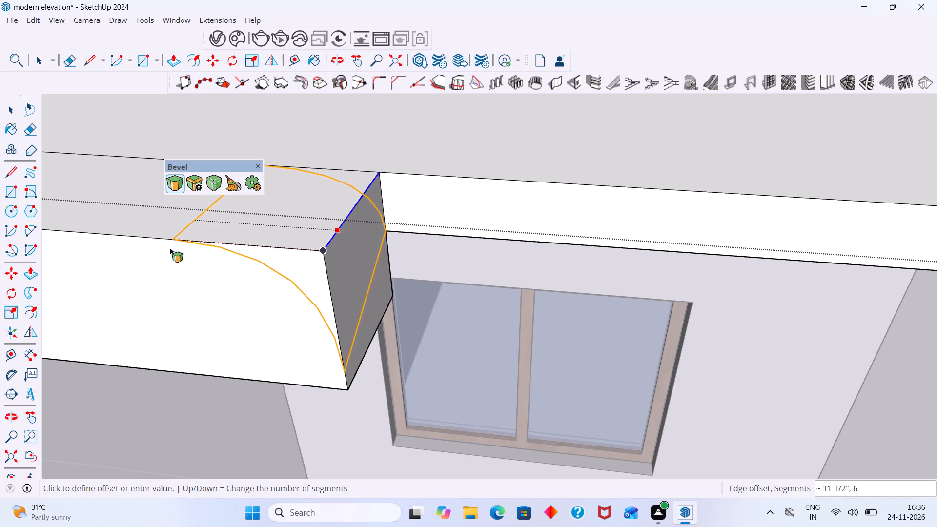
pyautogui.doubleClick(140, 235)
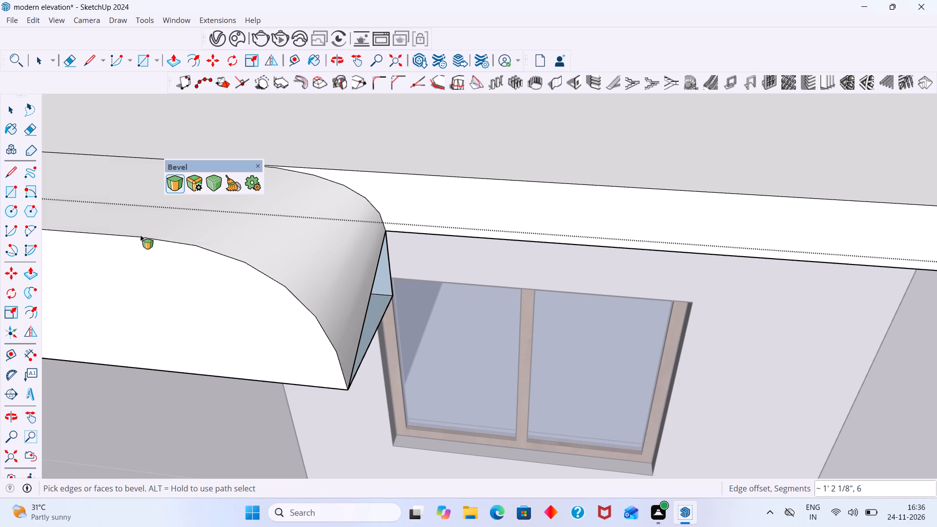
pyautogui.scroll(-6, 288, 256)
pyautogui.moveTo(355, 283); pyautogui.dragTo(334, 218, button='middle')
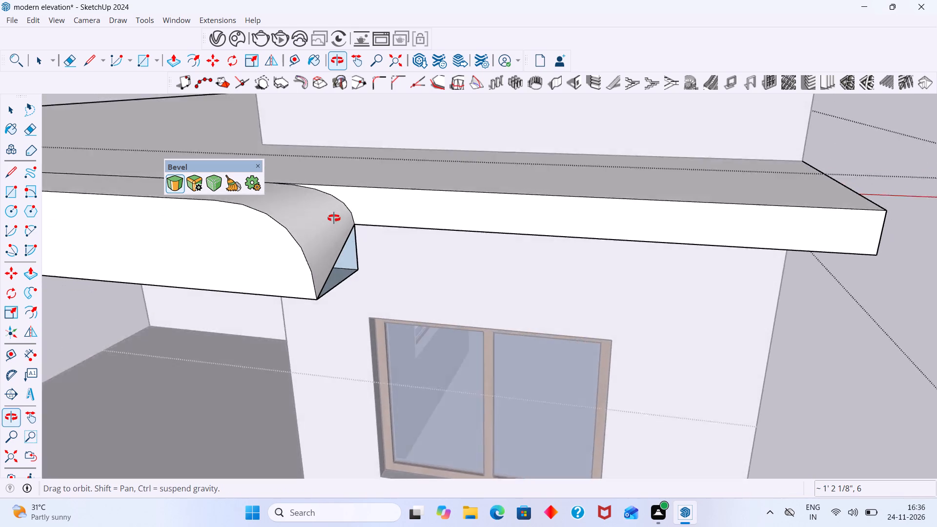
pyautogui.moveTo(334, 218); pyautogui.dragTo(333, 204, button='middle')
pyautogui.scroll(10, 336, 265)
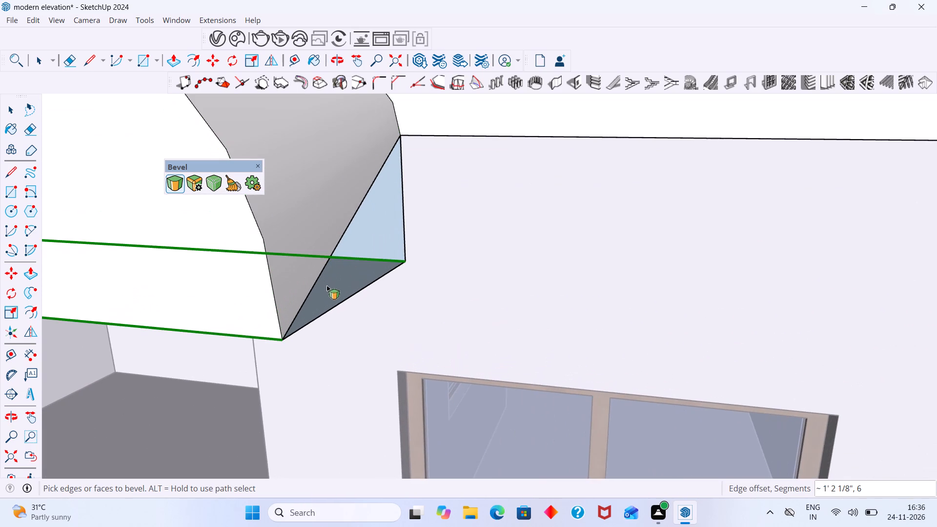
pyautogui.press('space')
# Draw a line down the short vertical edge at the open end below the bevel to close the missing faces.
pyautogui.scroll(-10, 382, 201)
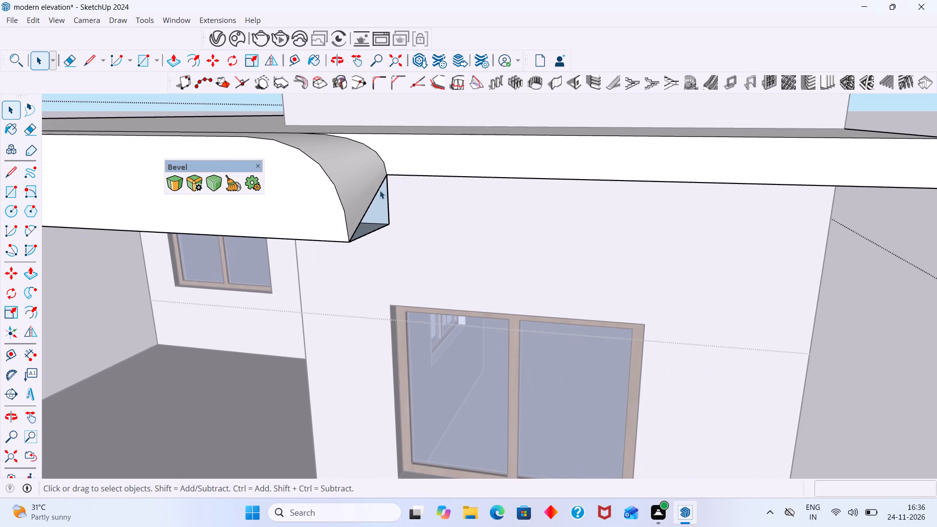
pyautogui.press('l')
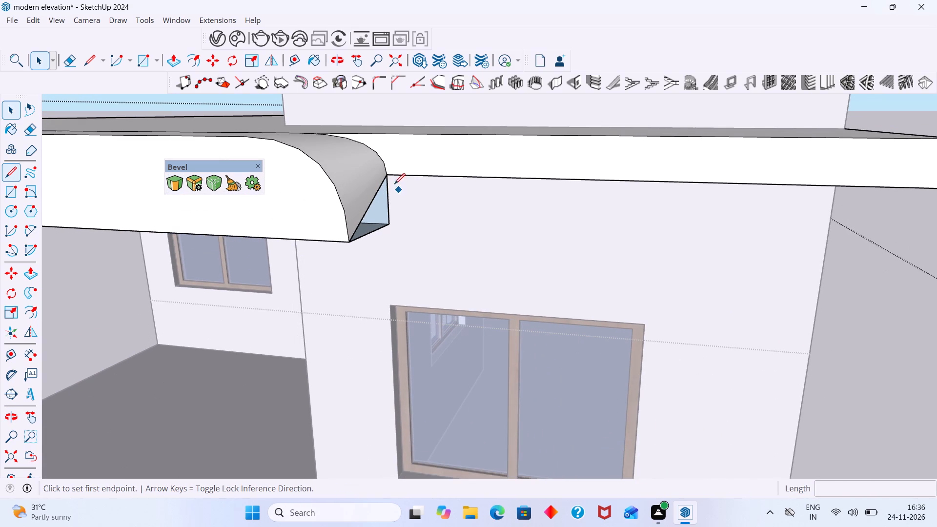
pyautogui.scroll(6, 392, 180)
pyautogui.click(377, 166)
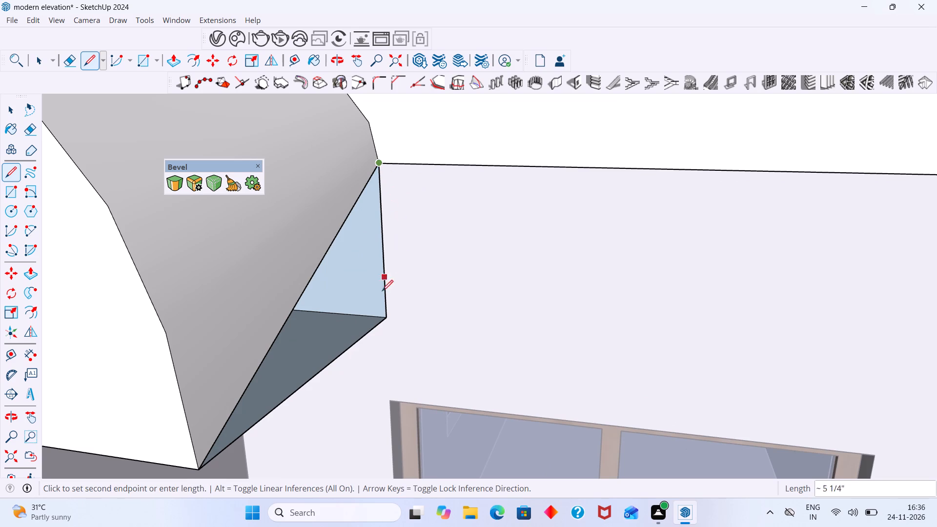
pyautogui.click(388, 319)
pyautogui.press('space')
# Examine the rounded end of the terrace slab's projection and compare it with the balcony in the reference image.
pyautogui.scroll(-4, 343, 343)
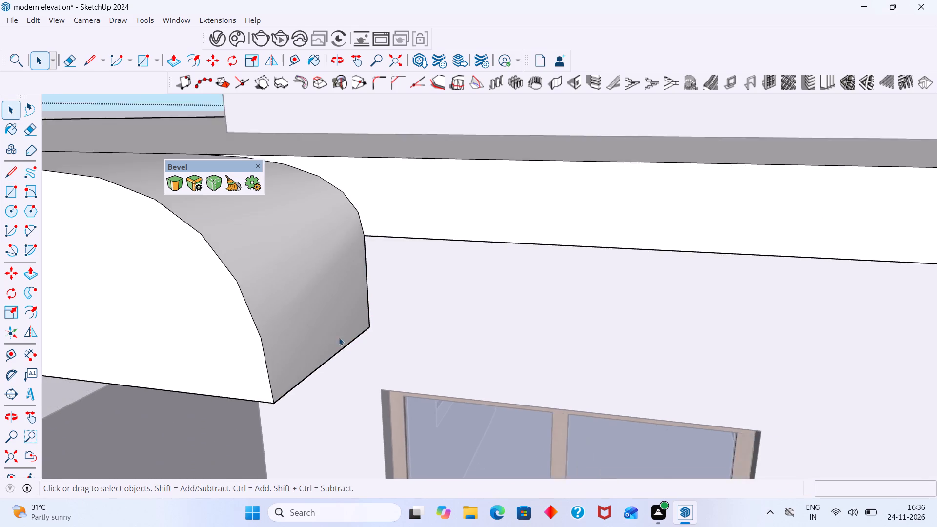
pyautogui.scroll(-20, 339, 337)
pyautogui.scroll(-13, 339, 337)
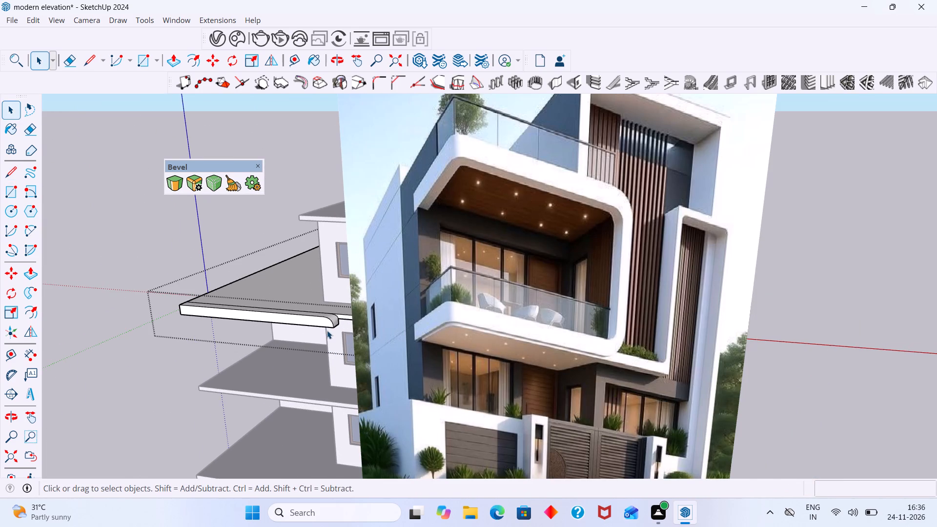
pyautogui.scroll(2, 327, 330)
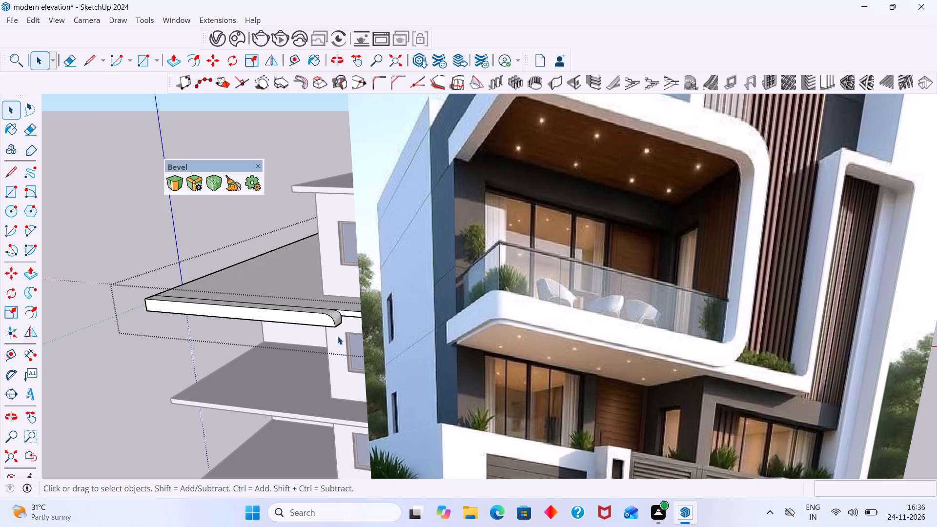
pyautogui.scroll(-3, 348, 324)
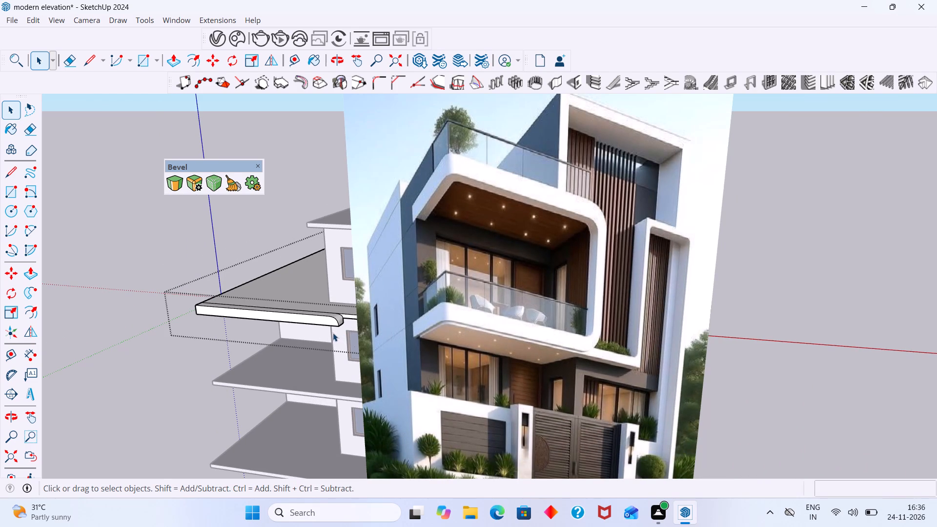
pyautogui.moveTo(333, 333); pyautogui.dragTo(335, 324, button='middle')
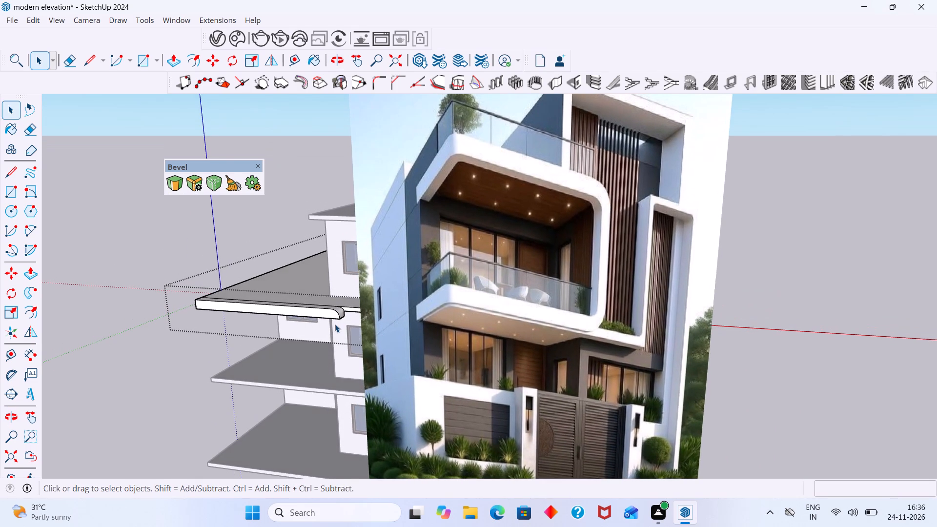
pyautogui.scroll(-2, 335, 324)
# Push/Pull the end face of the slab's front projection outward at the end away from the tower.
pyautogui.moveTo(210, 329); pyautogui.dragTo(214, 367, button='middle')
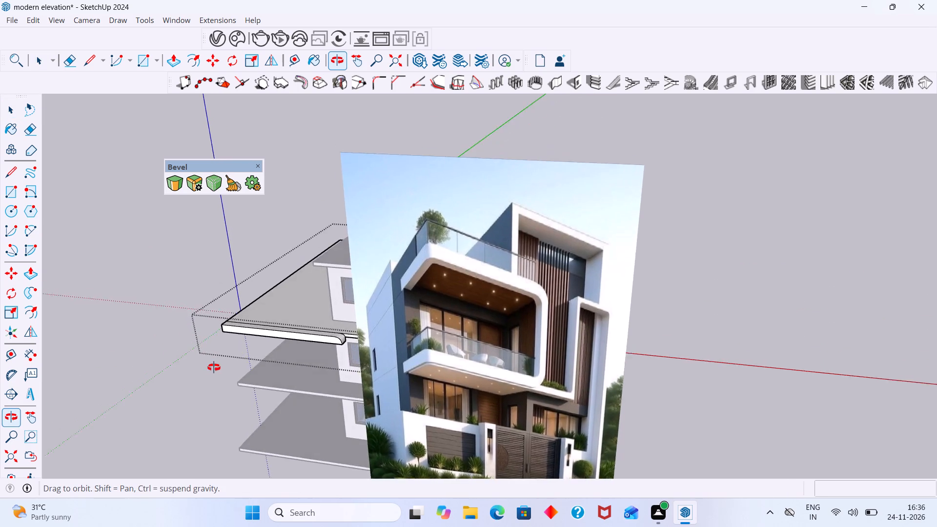
pyautogui.moveTo(214, 367); pyautogui.dragTo(411, 378, button='middle')
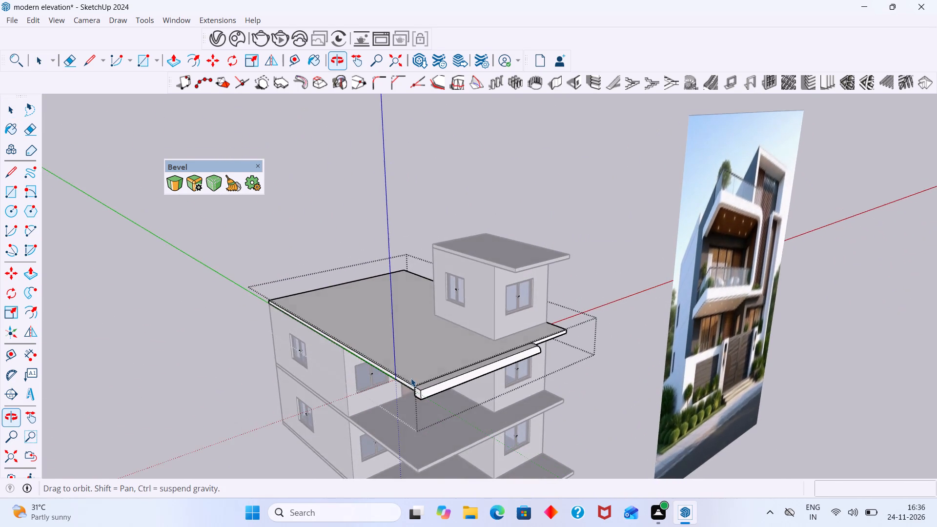
pyautogui.moveTo(411, 378); pyautogui.dragTo(442, 350, button='middle')
pyautogui.scroll(11, 408, 409)
pyautogui.scroll(1, 387, 374)
pyautogui.moveTo(387, 374); pyautogui.dragTo(395, 371, button='middle')
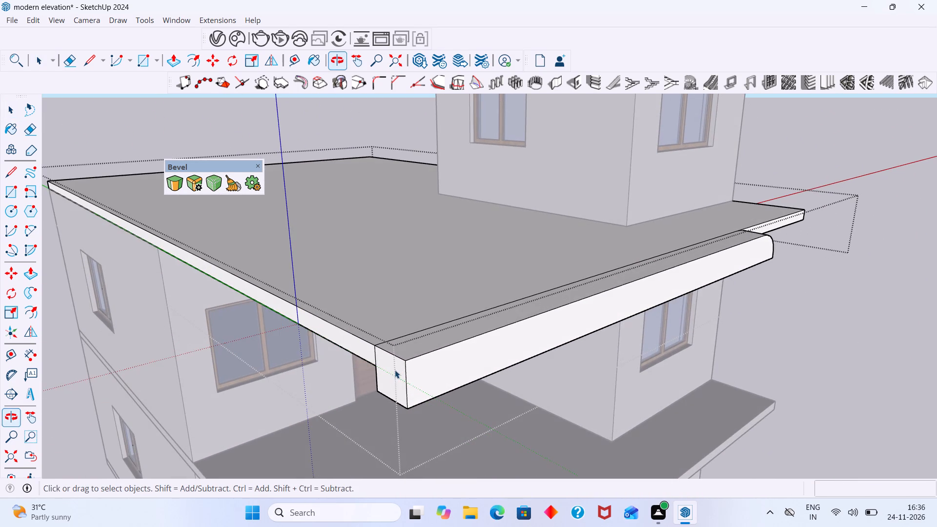
pyautogui.doubleClick(395, 370)
pyautogui.press('p')
pyautogui.click(399, 375)
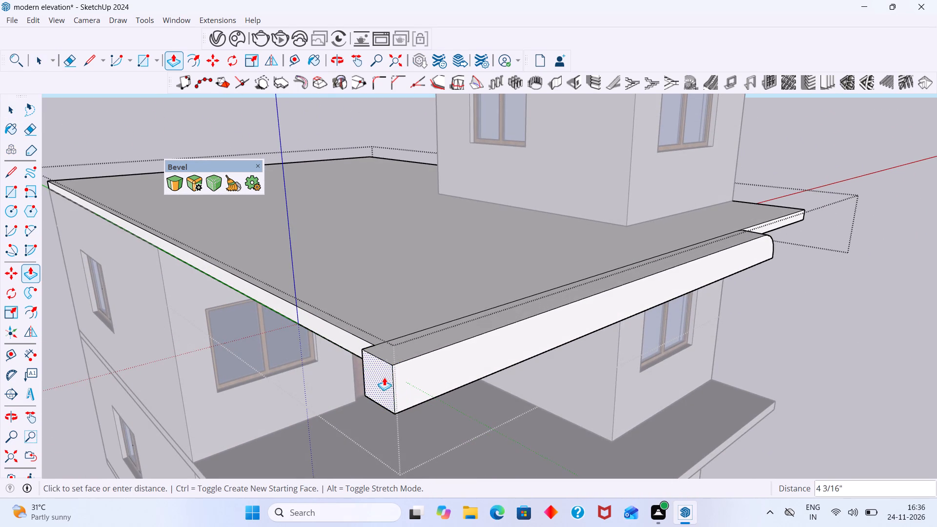
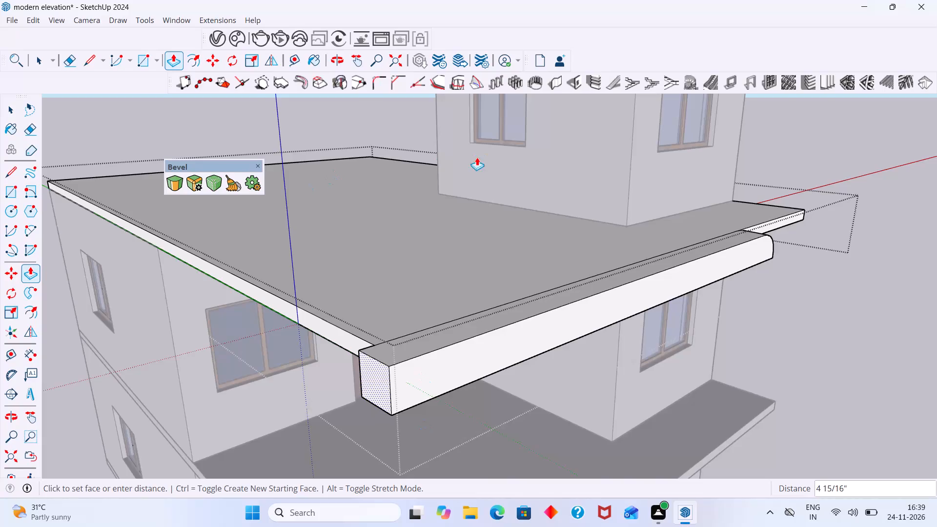
# Finish extending the end face of the slab's front projection about 1' 1 5/8" outward, away from the tower, and leave the slab.
pyautogui.scroll(-7, 429, 276)
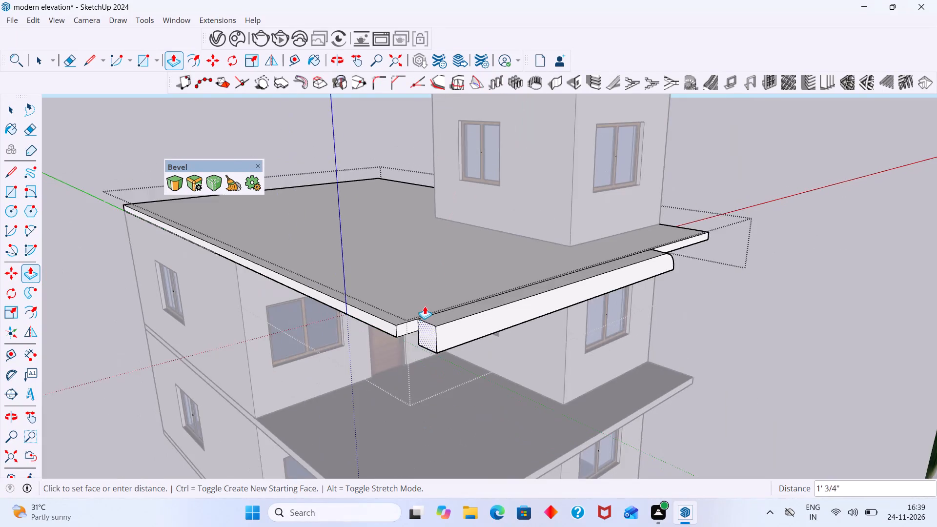
pyautogui.scroll(-4, 425, 306)
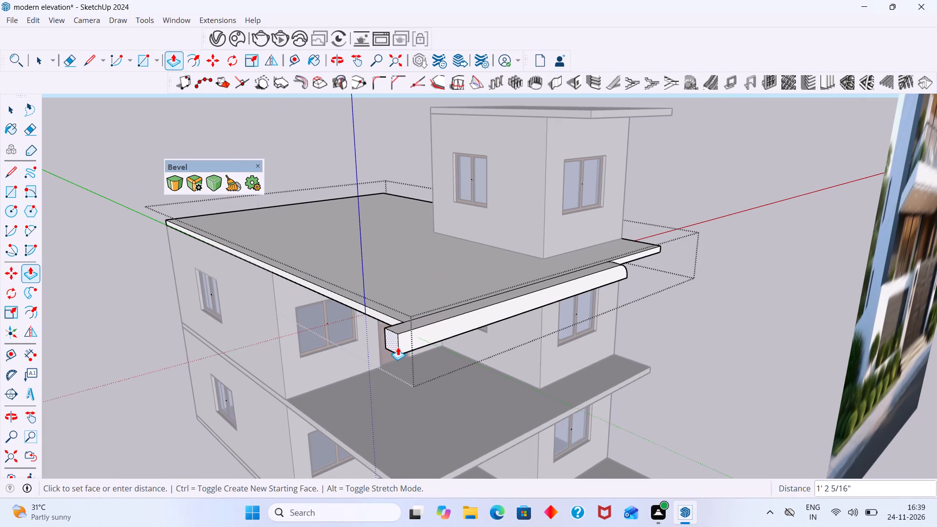
pyautogui.click(399, 348)
pyautogui.press('space')
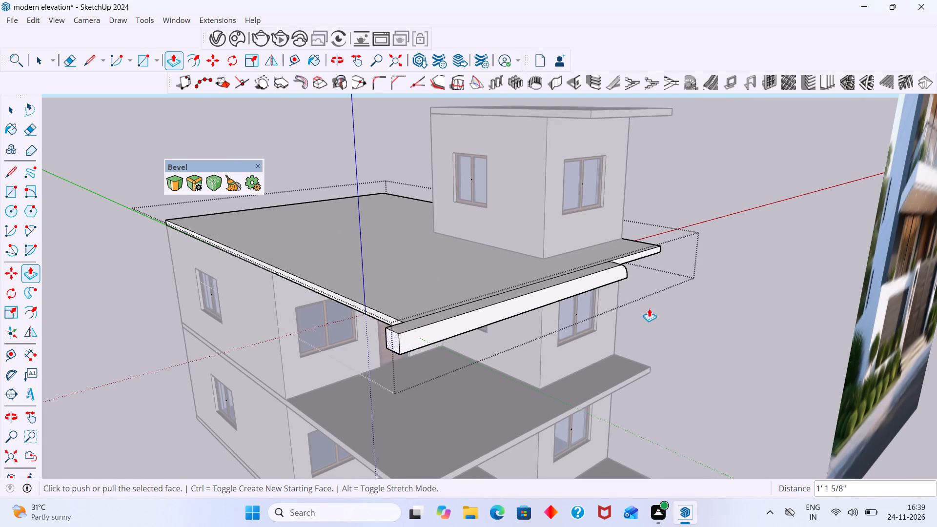
pyautogui.click(718, 309)
pyautogui.scroll(-3, 637, 316)
pyautogui.moveTo(628, 311); pyautogui.dragTo(421, 243, button='middle')
pyautogui.scroll(-9, 537, 282)
pyautogui.press('space')
pyautogui.press('Escape')
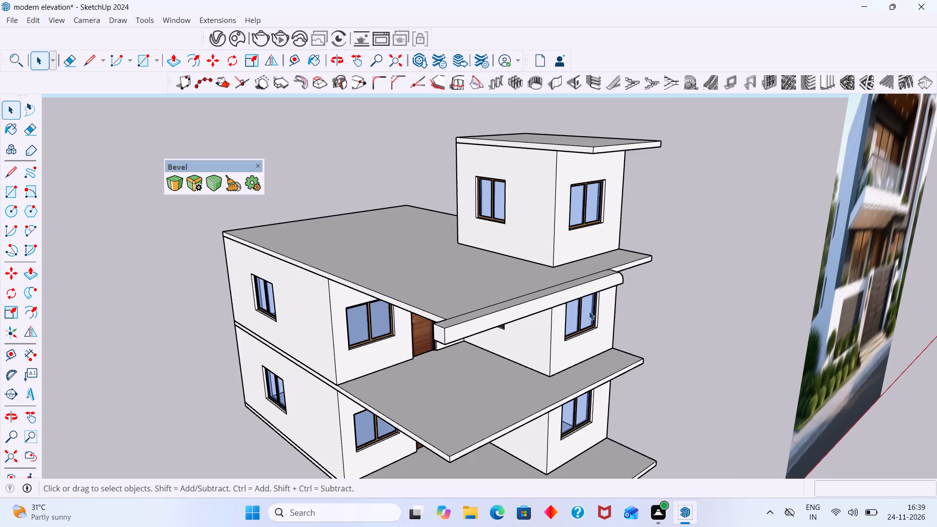
# Compare the terrace slab's rounded projection with the white balcony frame in the reference image.
pyautogui.moveTo(635, 298); pyautogui.dragTo(553, 265, button='middle')
pyautogui.scroll(-8, 617, 271)
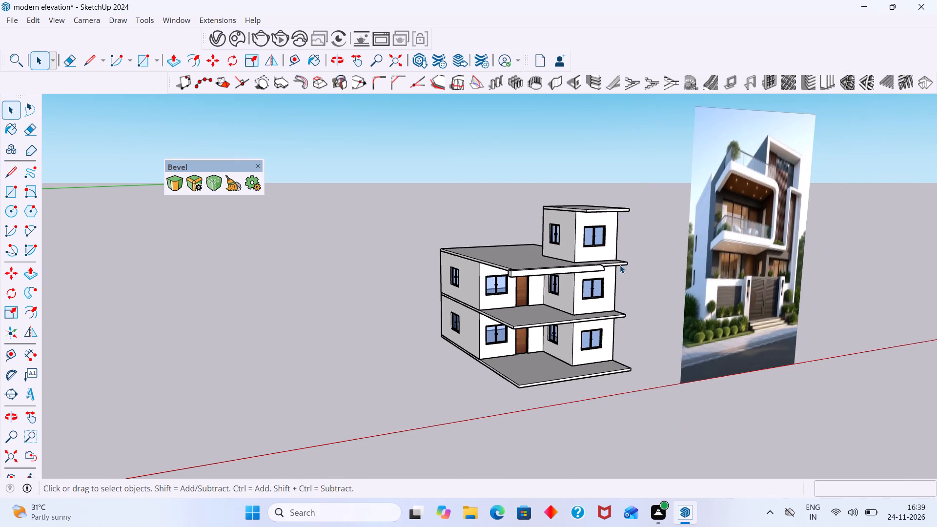
pyautogui.moveTo(598, 270); pyautogui.dragTo(359, 281, button='middle')
pyautogui.scroll(5, 481, 225)
pyautogui.scroll(1, 326, 291)
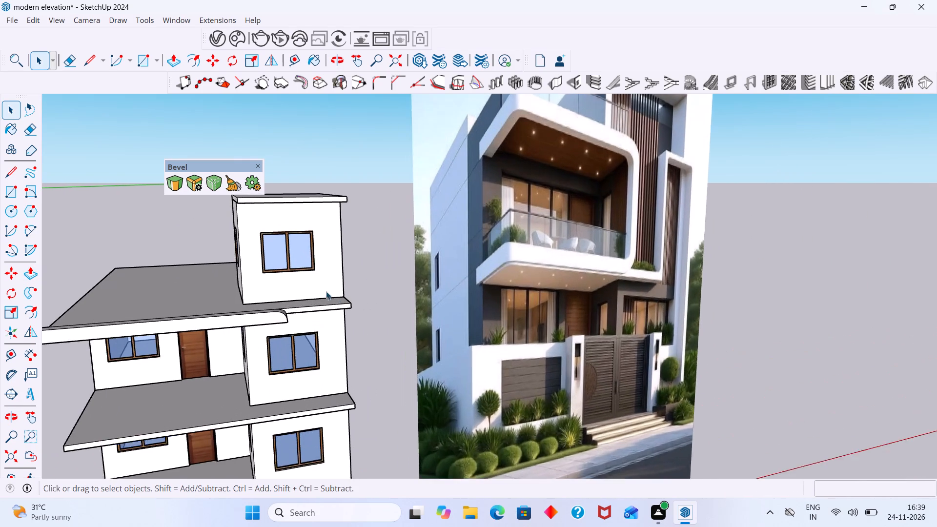
pyautogui.scroll(2, 326, 291)
pyautogui.keyDown('shift'); pyautogui.moveTo(301, 313); pyautogui.dragTo(296, 272, button='middle'); pyautogui.keyUp('shift')
pyautogui.scroll(1, 270, 279)
pyautogui.scroll(-2, 278, 284)
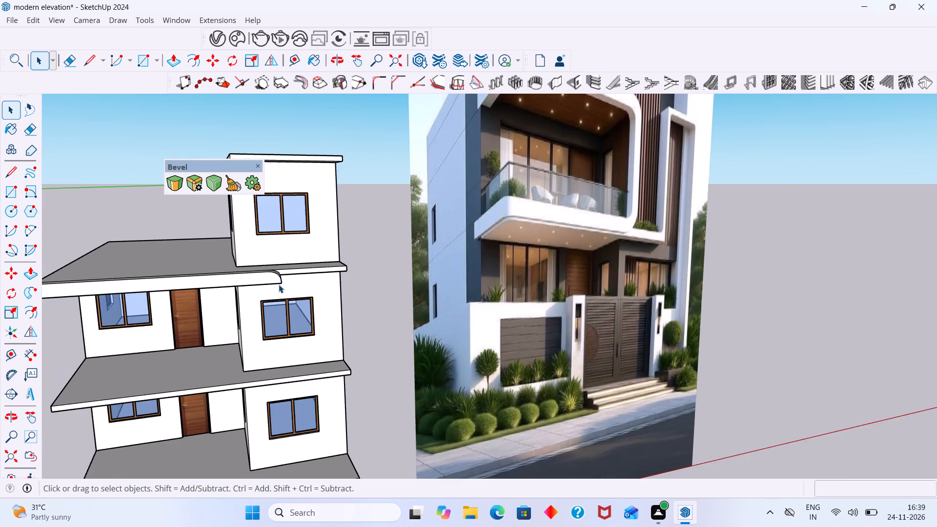
pyautogui.scroll(-2, 279, 284)
pyautogui.scroll(2, 273, 283)
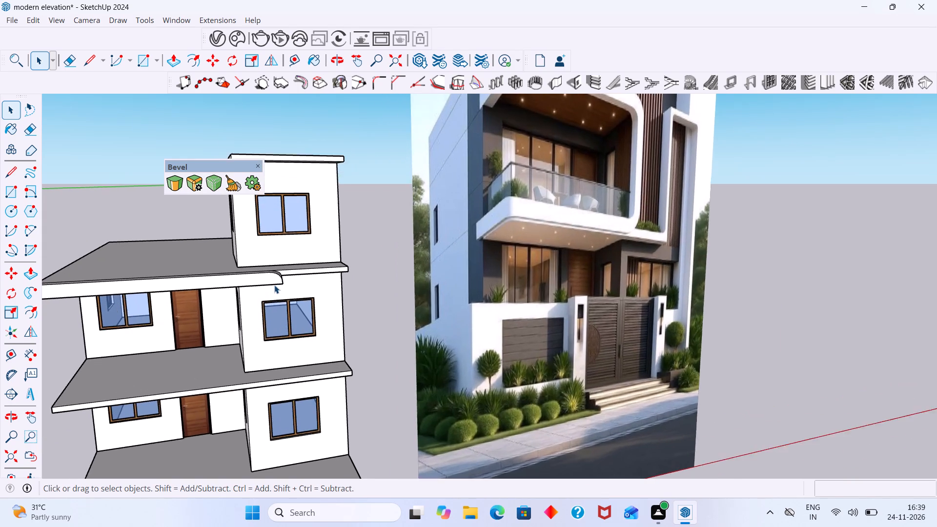
pyautogui.scroll(1, 274, 285)
pyautogui.scroll(-2, 274, 285)
# Open the terrace slab and draw a rectangle about 9 13/16" by 1' 1 13/16" on the projection's underside at its rounded end.
pyautogui.moveTo(267, 293); pyautogui.dragTo(278, 243, button='middle')
pyautogui.scroll(1, 278, 247)
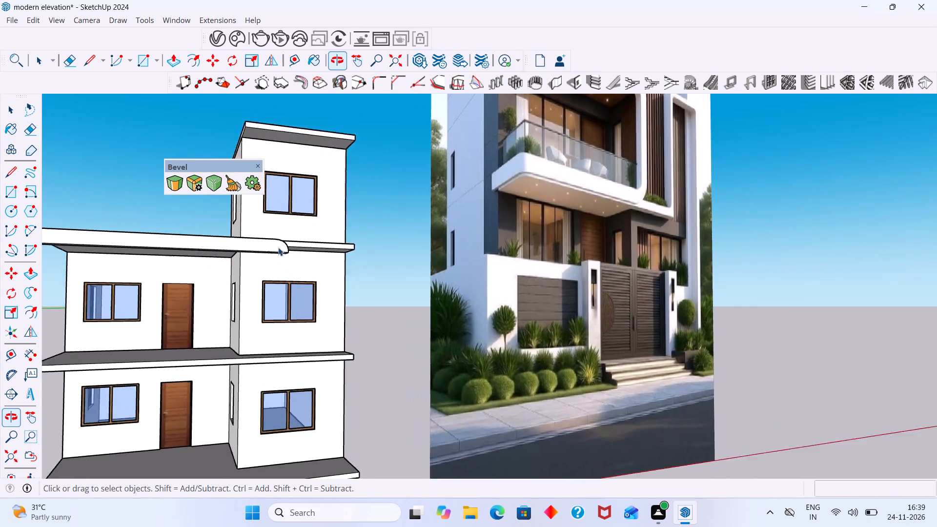
pyautogui.scroll(4, 278, 247)
pyautogui.moveTo(277, 257); pyautogui.dragTo(288, 202, button='middle')
pyautogui.scroll(8, 290, 202)
pyautogui.doubleClick(303, 186)
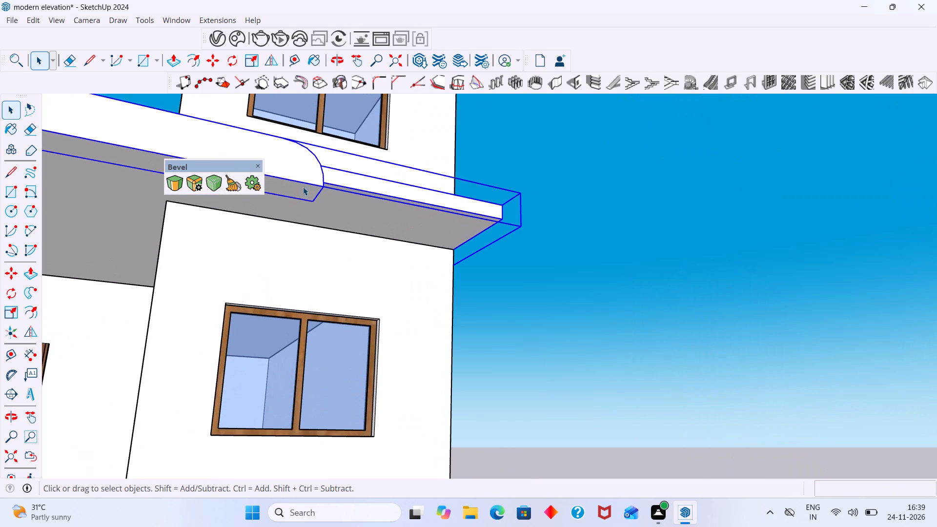
pyautogui.click(304, 195)
pyautogui.doubleClick(305, 193)
pyautogui.click(305, 192)
pyautogui.doubleClick(305, 192)
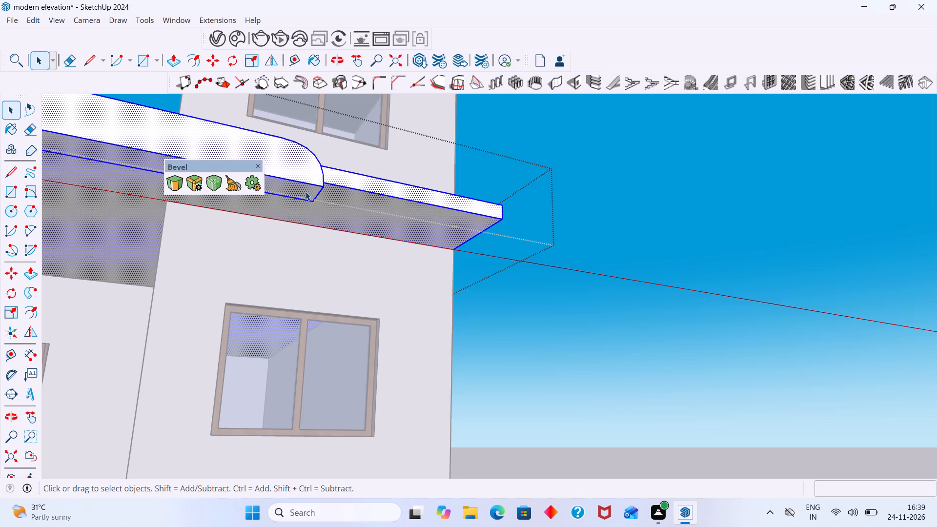
pyautogui.scroll(3, 306, 192)
pyautogui.doubleClick(306, 190)
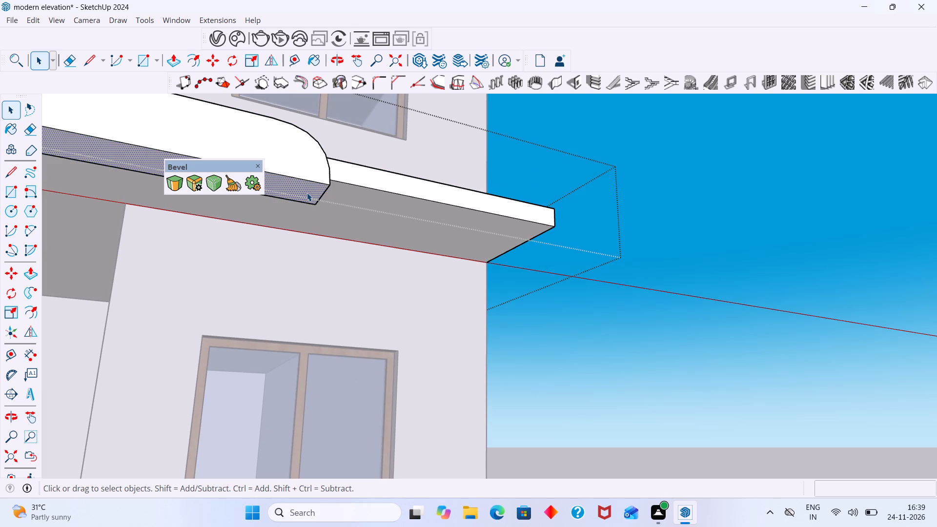
pyautogui.press('r')
pyautogui.click(327, 183)
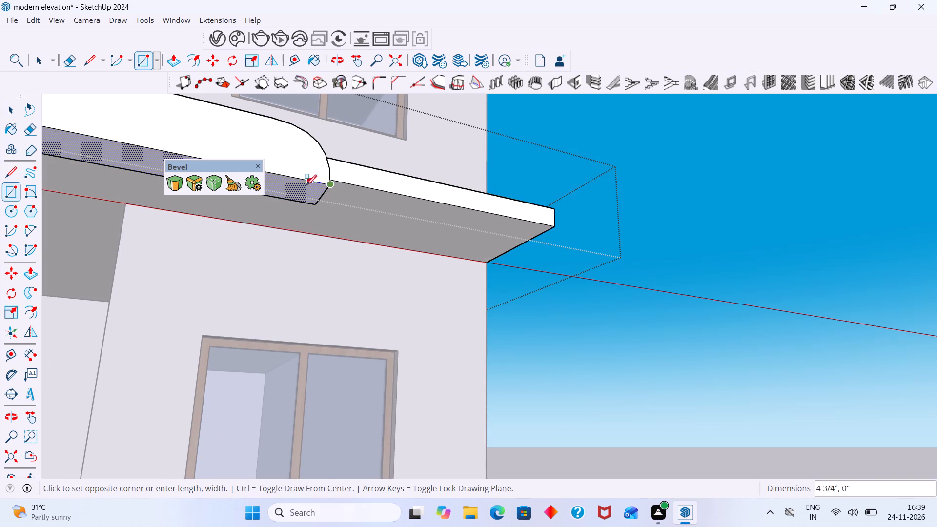
pyautogui.scroll(4, 290, 200)
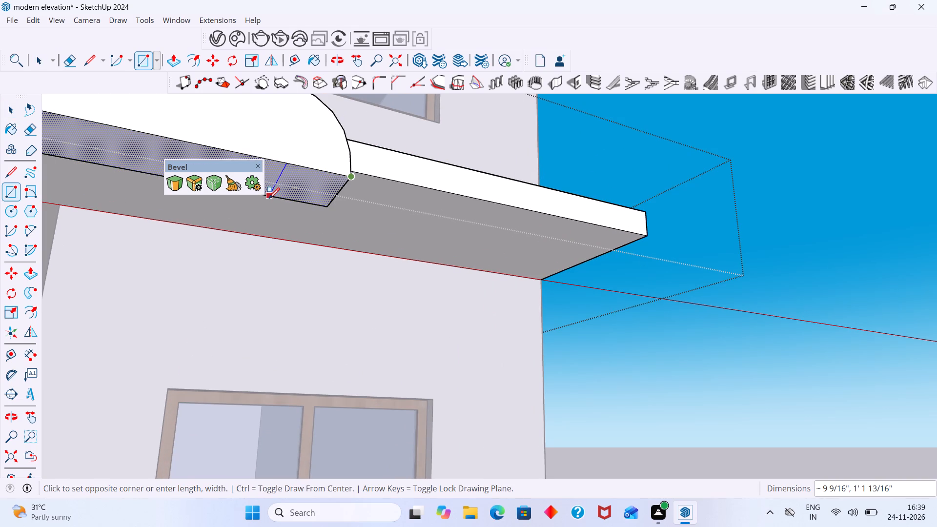
pyautogui.click(267, 198)
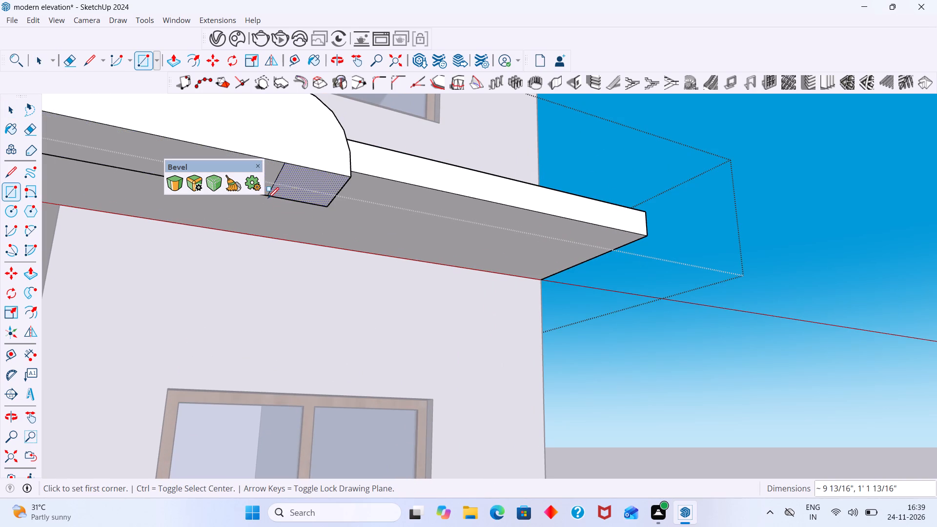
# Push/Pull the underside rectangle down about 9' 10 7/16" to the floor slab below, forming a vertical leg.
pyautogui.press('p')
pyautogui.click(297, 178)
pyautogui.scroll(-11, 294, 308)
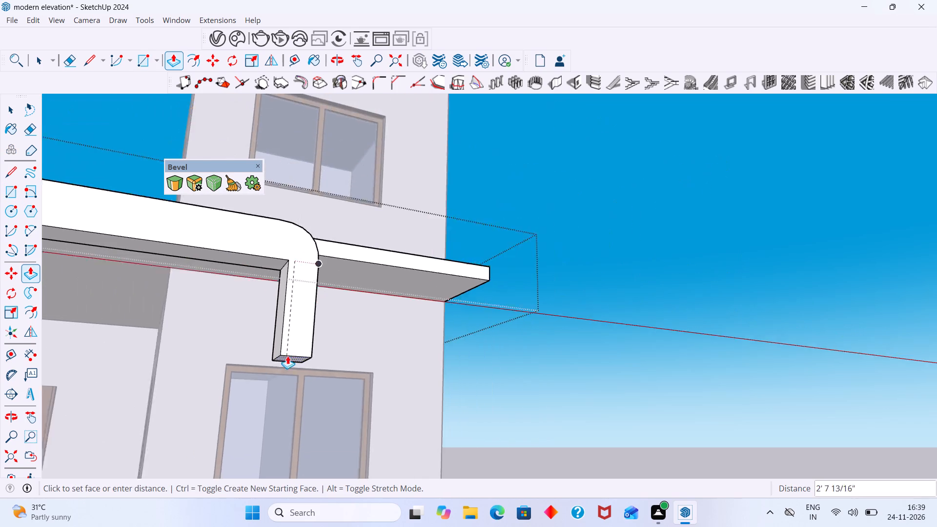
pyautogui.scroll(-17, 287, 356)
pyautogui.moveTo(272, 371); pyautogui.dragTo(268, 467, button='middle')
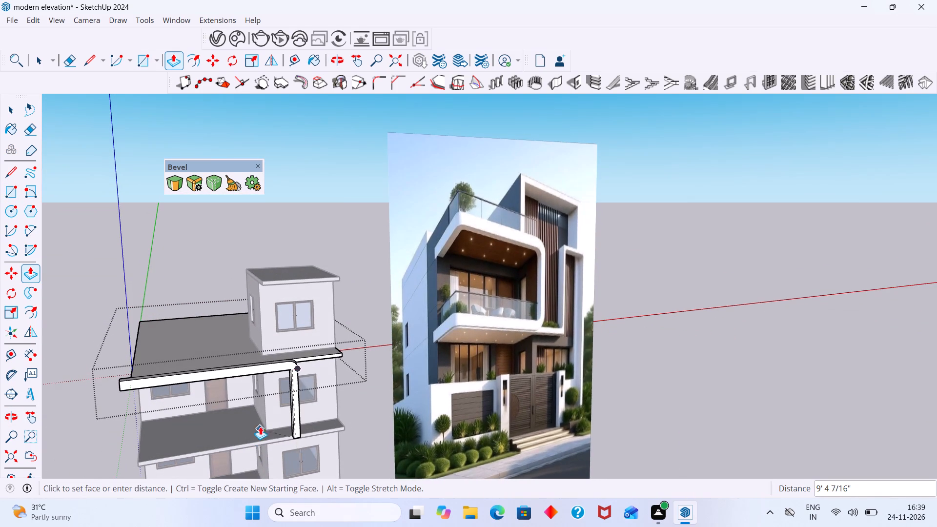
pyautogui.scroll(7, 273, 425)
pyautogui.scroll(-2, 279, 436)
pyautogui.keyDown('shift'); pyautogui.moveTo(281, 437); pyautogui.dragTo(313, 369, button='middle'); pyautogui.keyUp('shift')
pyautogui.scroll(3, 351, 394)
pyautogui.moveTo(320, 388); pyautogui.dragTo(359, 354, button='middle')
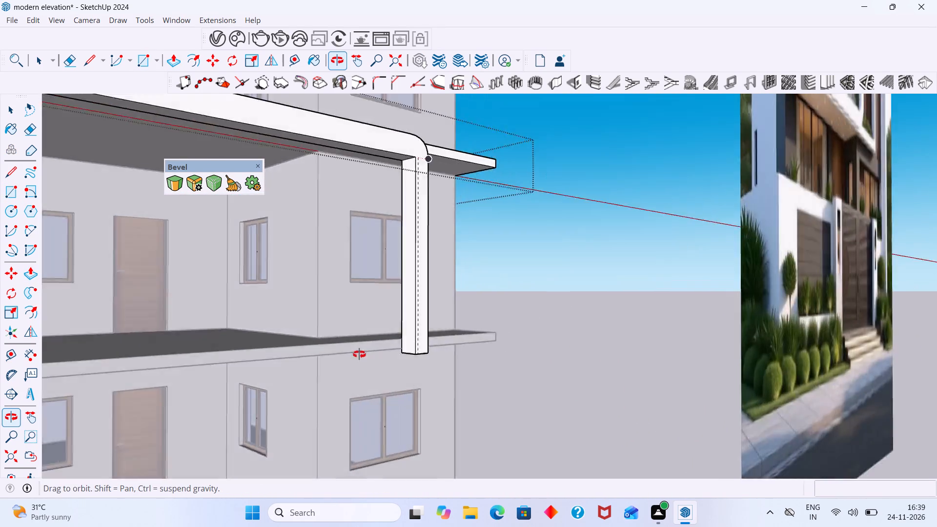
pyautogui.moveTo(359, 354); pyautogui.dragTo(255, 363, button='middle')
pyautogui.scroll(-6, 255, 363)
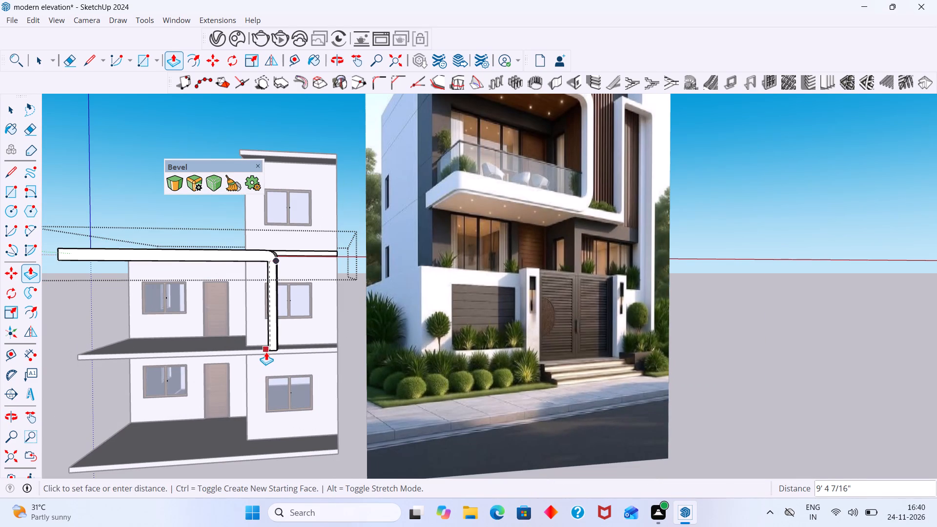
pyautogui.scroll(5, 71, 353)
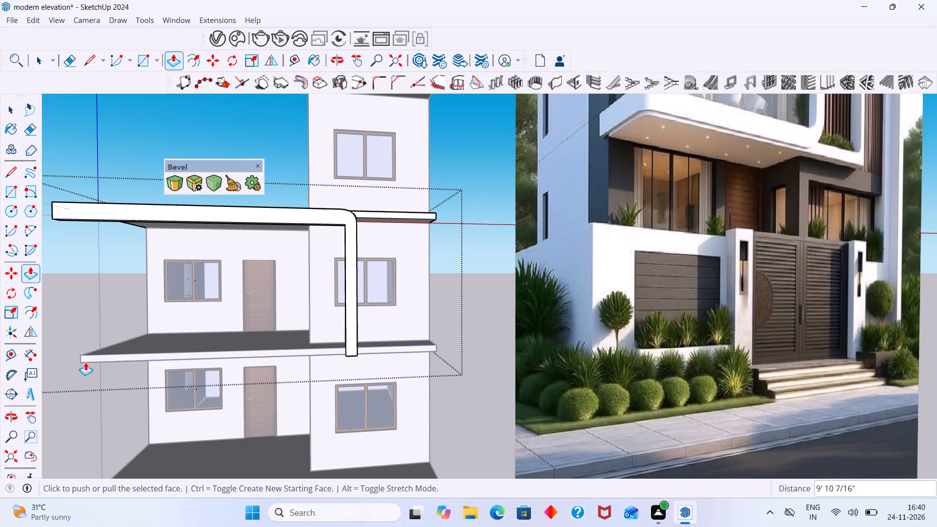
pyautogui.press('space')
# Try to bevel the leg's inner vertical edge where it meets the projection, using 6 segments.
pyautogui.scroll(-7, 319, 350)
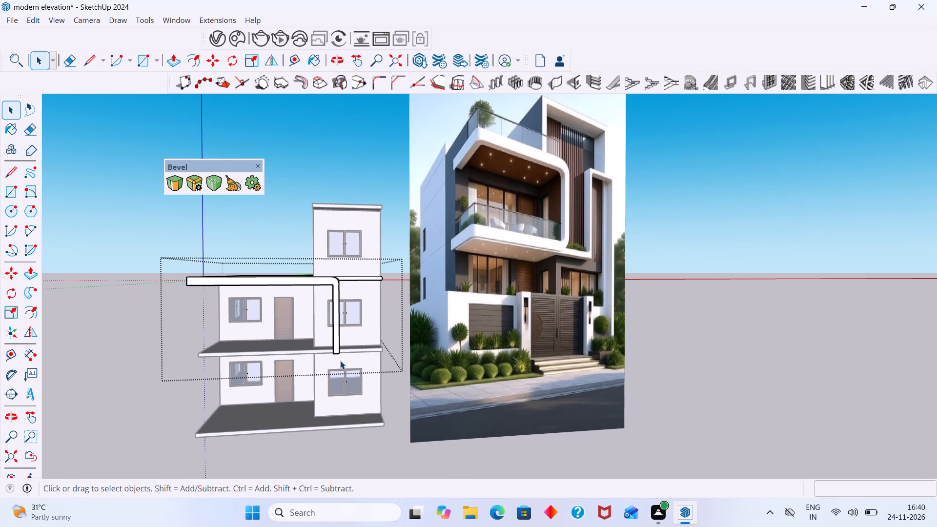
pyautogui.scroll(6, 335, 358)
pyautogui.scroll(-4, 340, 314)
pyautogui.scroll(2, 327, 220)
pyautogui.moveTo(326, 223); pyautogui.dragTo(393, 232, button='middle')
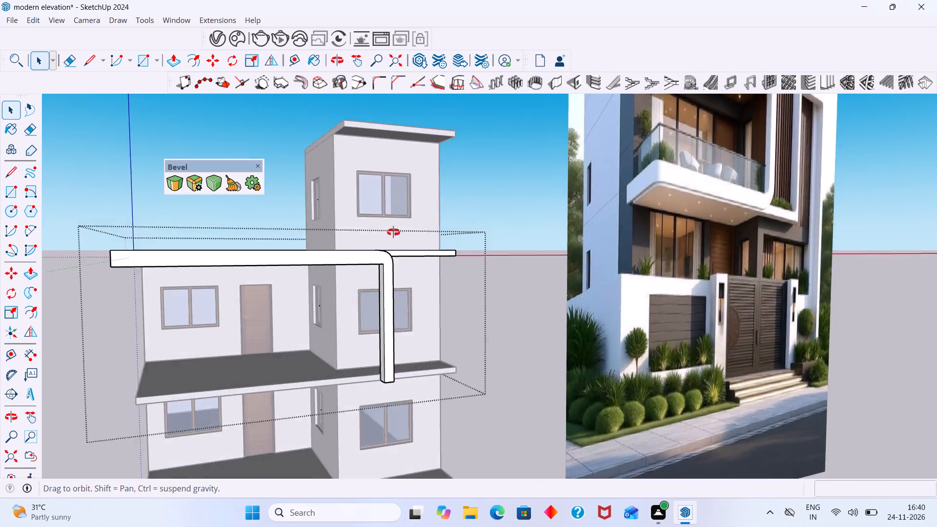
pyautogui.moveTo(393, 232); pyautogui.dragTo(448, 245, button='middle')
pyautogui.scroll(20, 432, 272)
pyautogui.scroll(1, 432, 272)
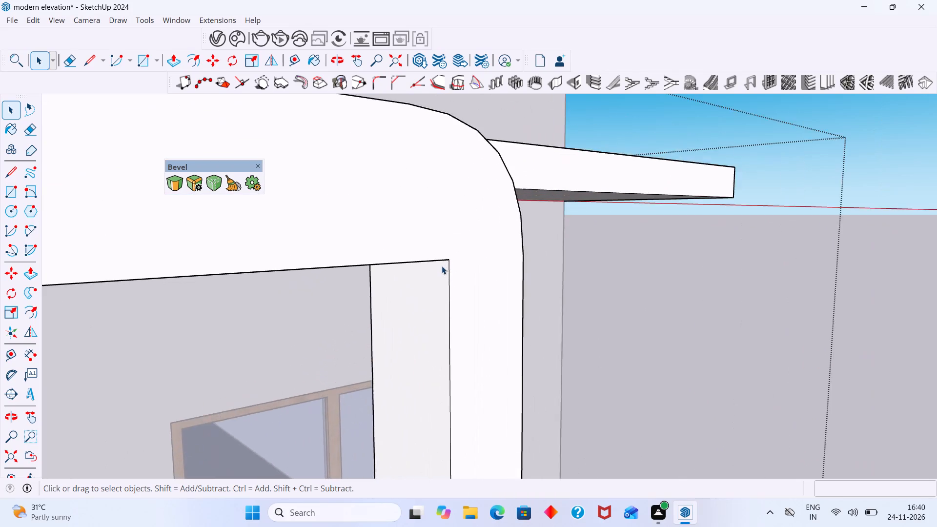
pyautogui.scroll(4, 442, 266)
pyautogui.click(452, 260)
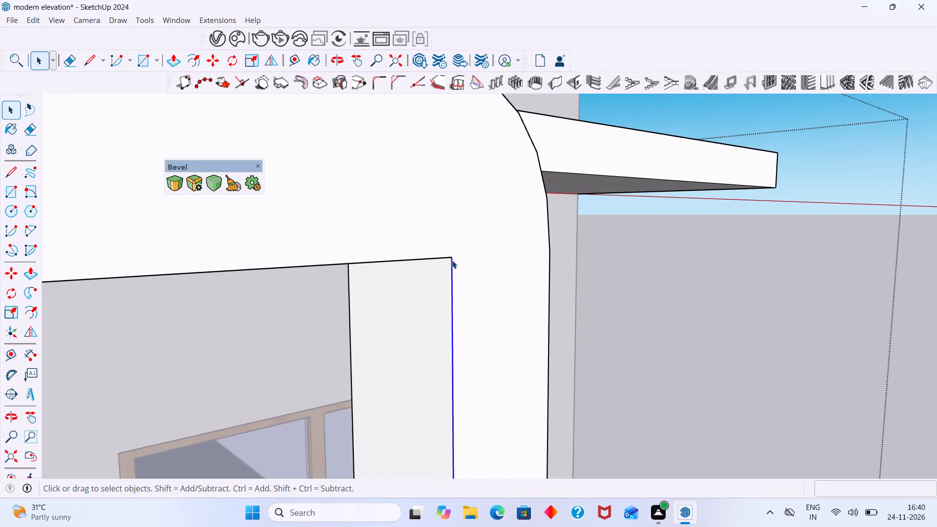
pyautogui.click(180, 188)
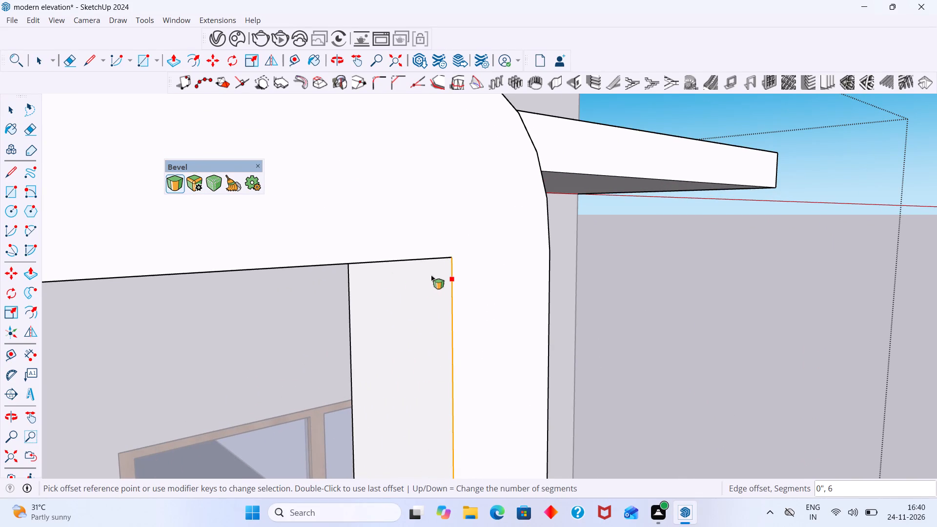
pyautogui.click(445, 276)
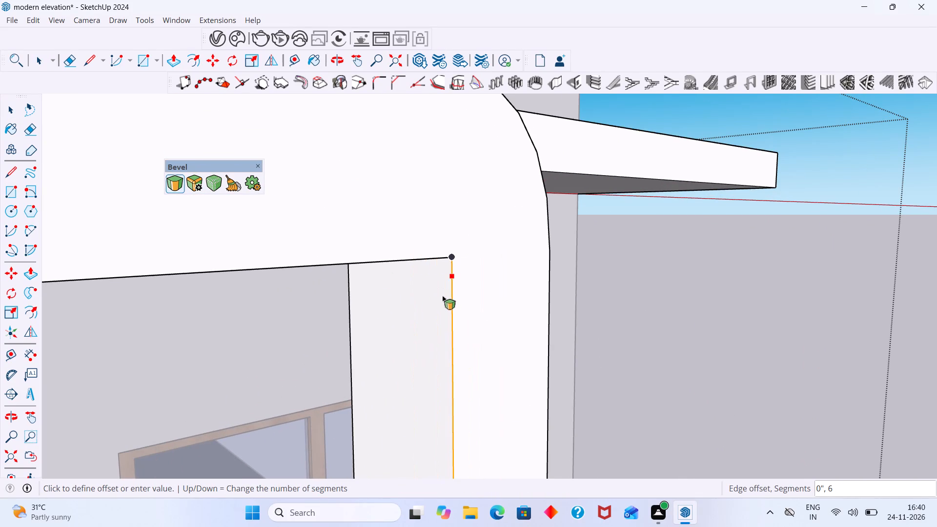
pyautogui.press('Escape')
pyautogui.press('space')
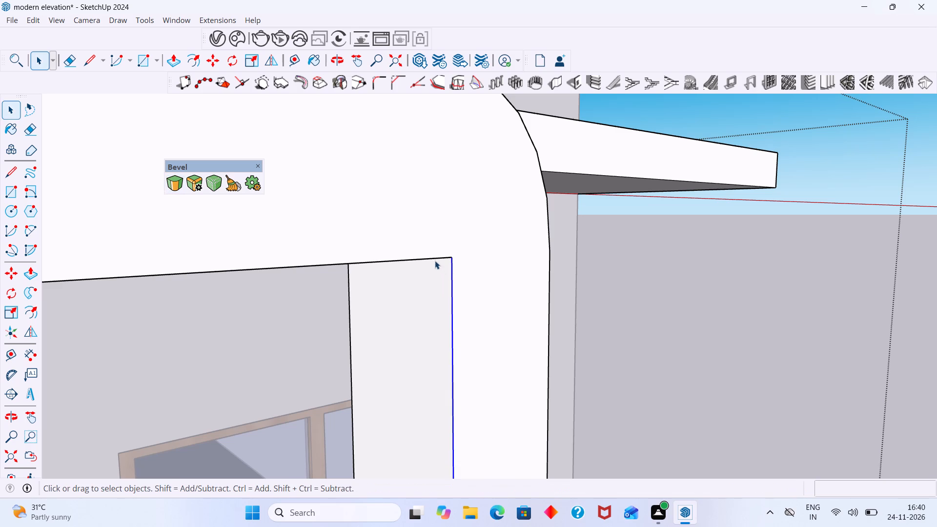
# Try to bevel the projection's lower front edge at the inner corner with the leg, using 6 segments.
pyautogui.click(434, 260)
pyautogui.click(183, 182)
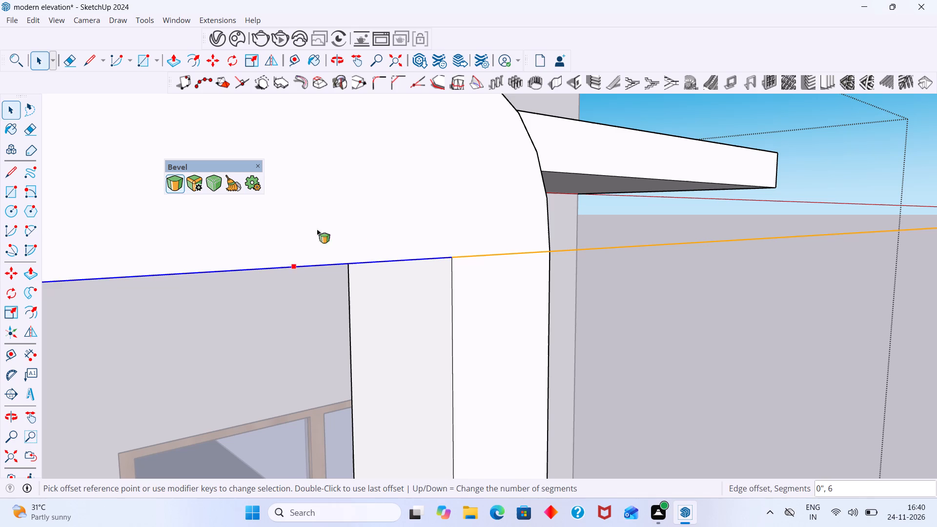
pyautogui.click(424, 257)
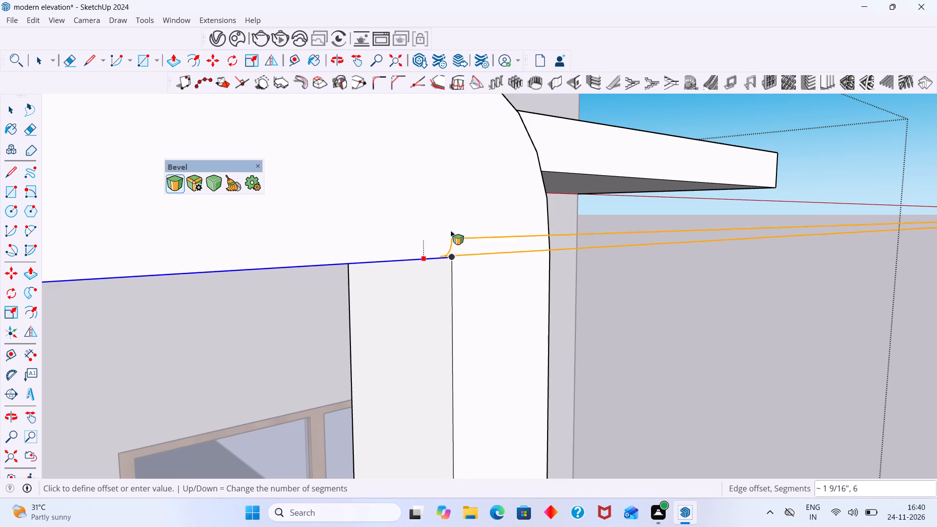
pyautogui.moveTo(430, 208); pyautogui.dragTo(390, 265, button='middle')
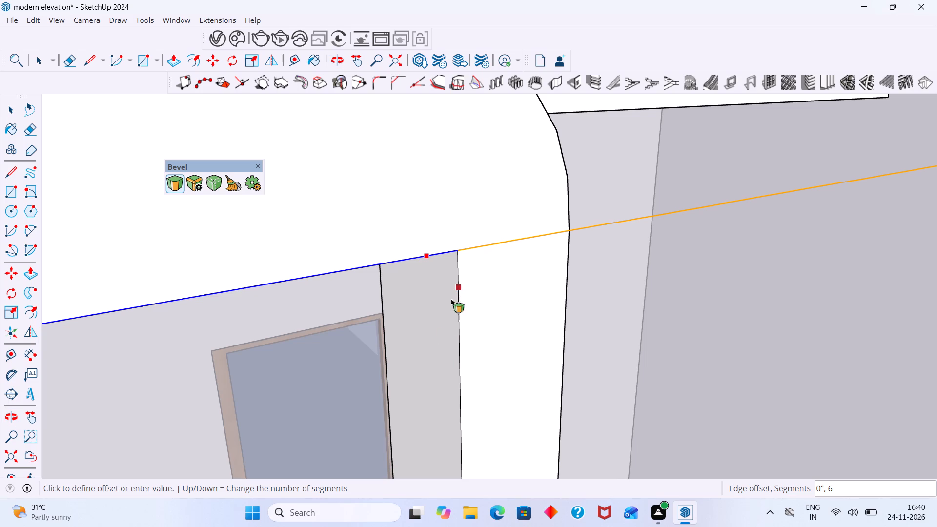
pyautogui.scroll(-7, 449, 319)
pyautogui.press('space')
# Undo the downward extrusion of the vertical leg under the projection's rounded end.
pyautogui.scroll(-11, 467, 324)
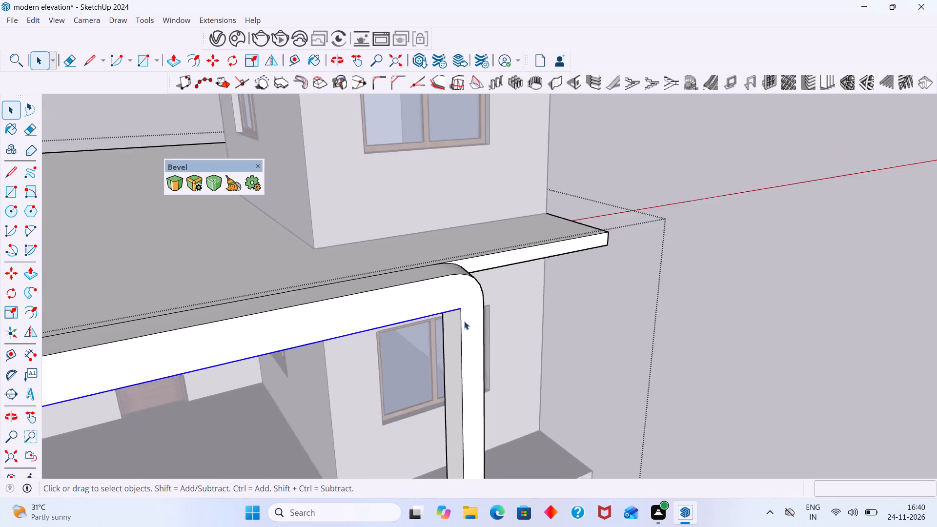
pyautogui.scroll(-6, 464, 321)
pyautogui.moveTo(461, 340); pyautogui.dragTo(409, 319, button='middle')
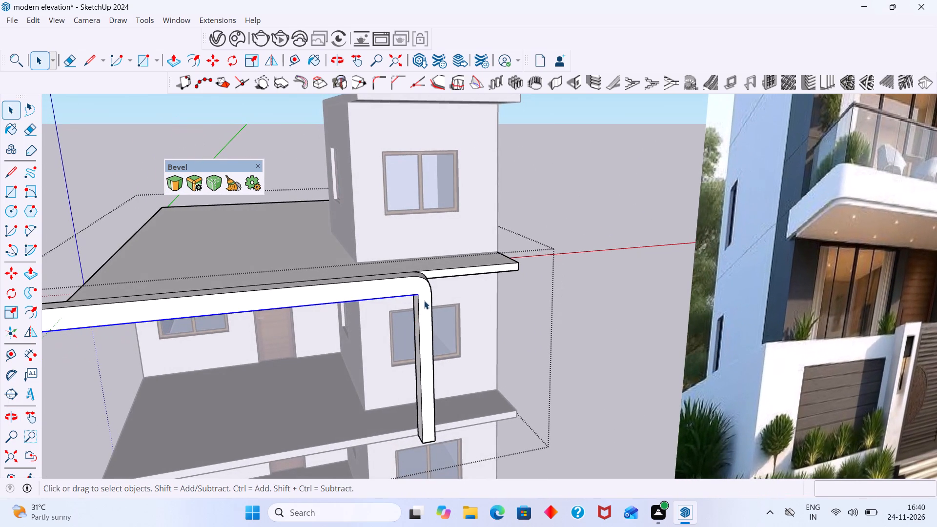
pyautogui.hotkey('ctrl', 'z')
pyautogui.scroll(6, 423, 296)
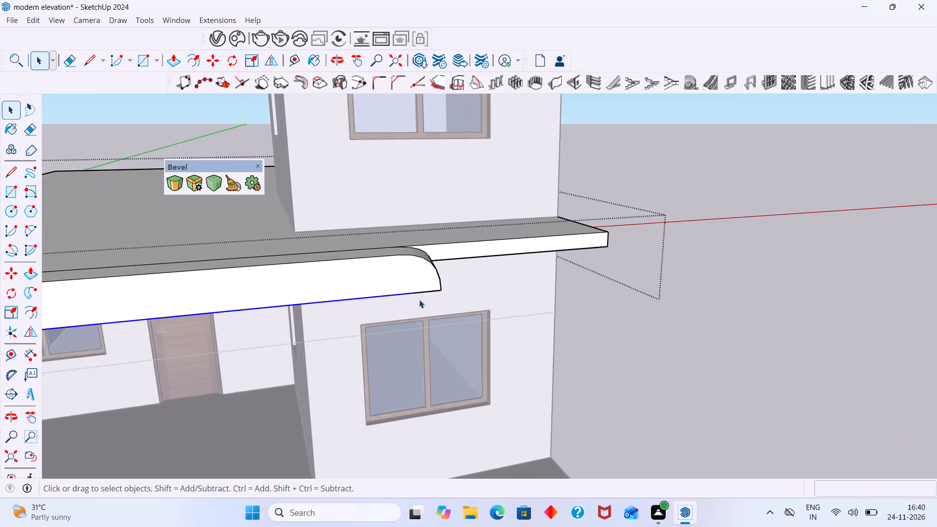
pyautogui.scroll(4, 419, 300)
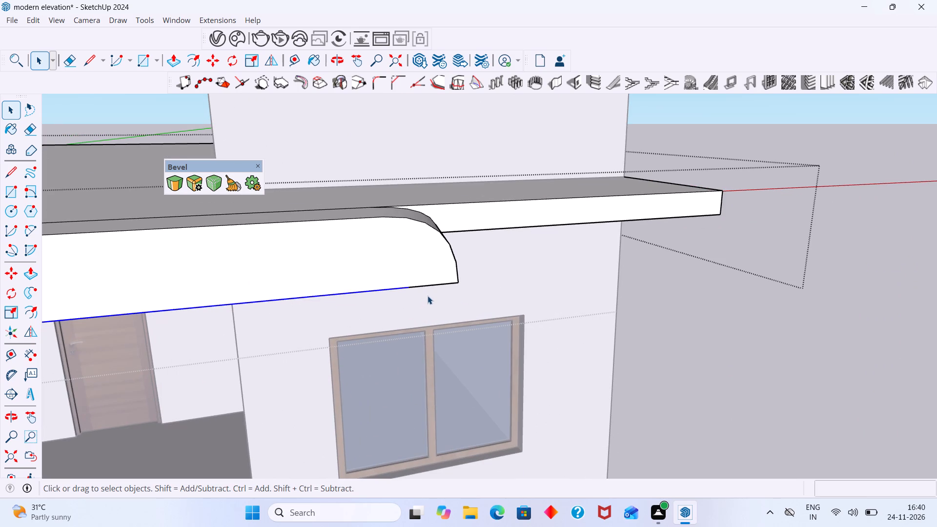
# Push/Pull the underside rectangle below the projection's rounded end down 9' 10 7/16" to the bottom of the floor slab below.
pyautogui.scroll(-7, 426, 286)
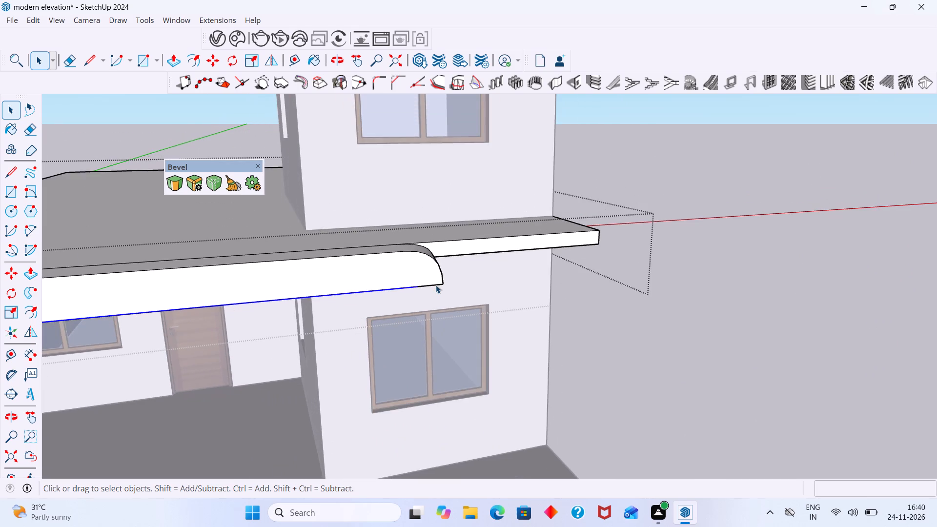
pyautogui.scroll(2, 436, 285)
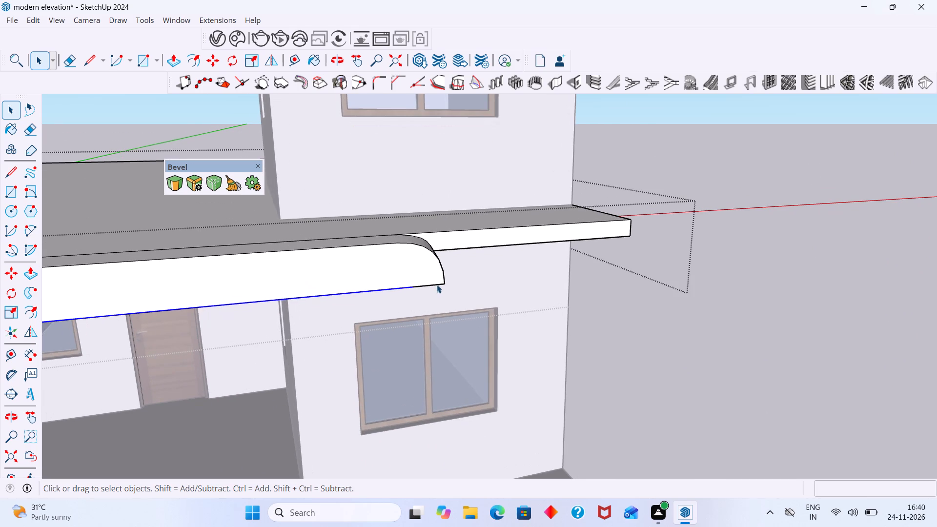
pyautogui.moveTo(434, 288); pyautogui.dragTo(437, 238, button='middle')
pyautogui.scroll(4, 424, 203)
pyautogui.moveTo(428, 184); pyautogui.dragTo(430, 153, button='middle')
pyautogui.scroll(-2, 439, 102)
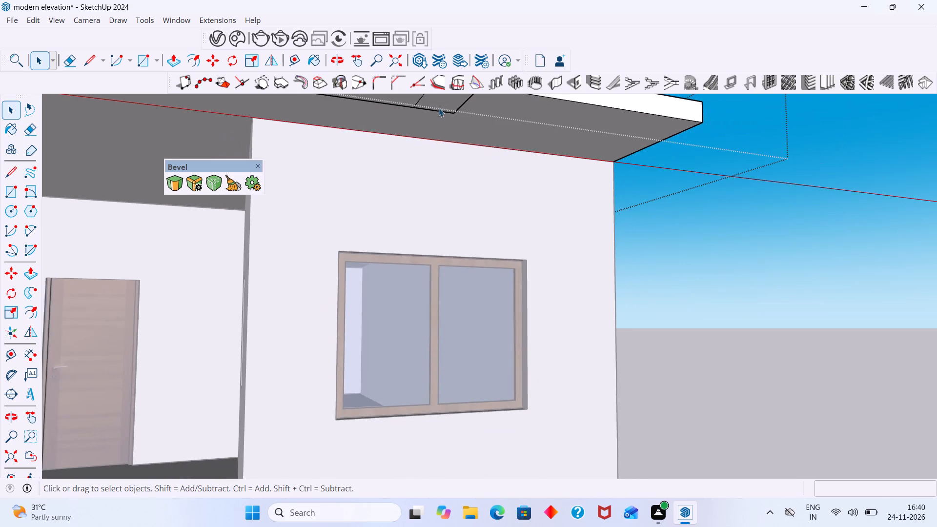
pyautogui.moveTo(439, 108); pyautogui.dragTo(426, 199, button='middle')
pyautogui.moveTo(424, 201); pyautogui.dragTo(423, 179, button='middle')
pyautogui.scroll(4, 423, 190)
pyautogui.click(424, 184)
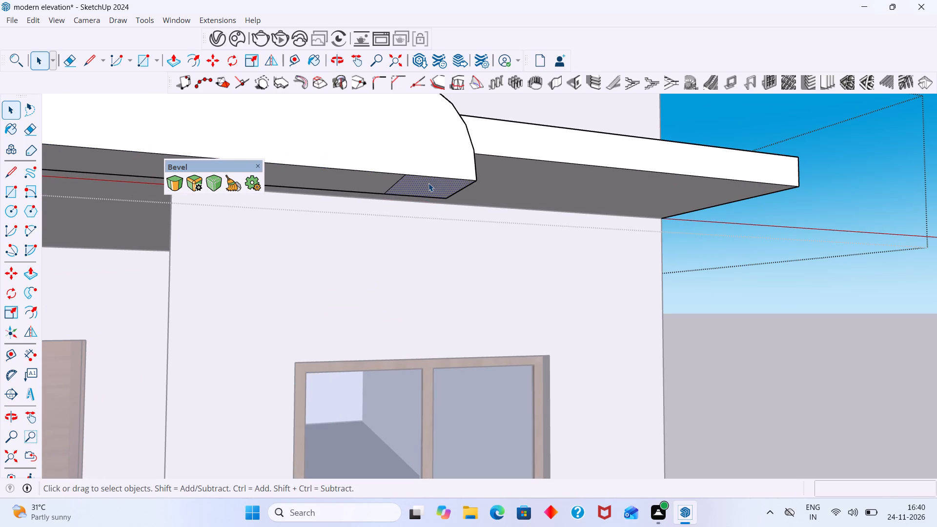
pyautogui.press('p')
pyautogui.click(428, 183)
pyautogui.scroll(-18, 423, 297)
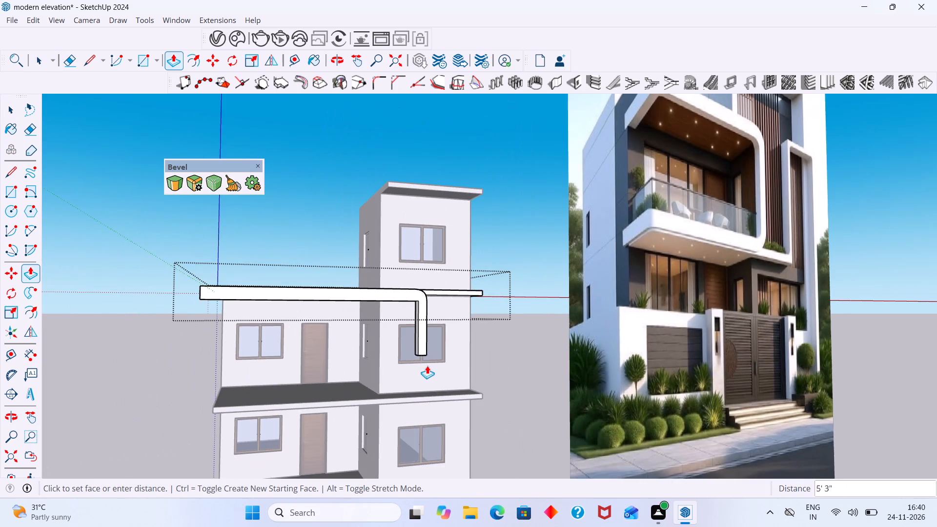
pyautogui.moveTo(427, 372); pyautogui.dragTo(430, 399, button='middle')
pyautogui.scroll(9, 426, 411)
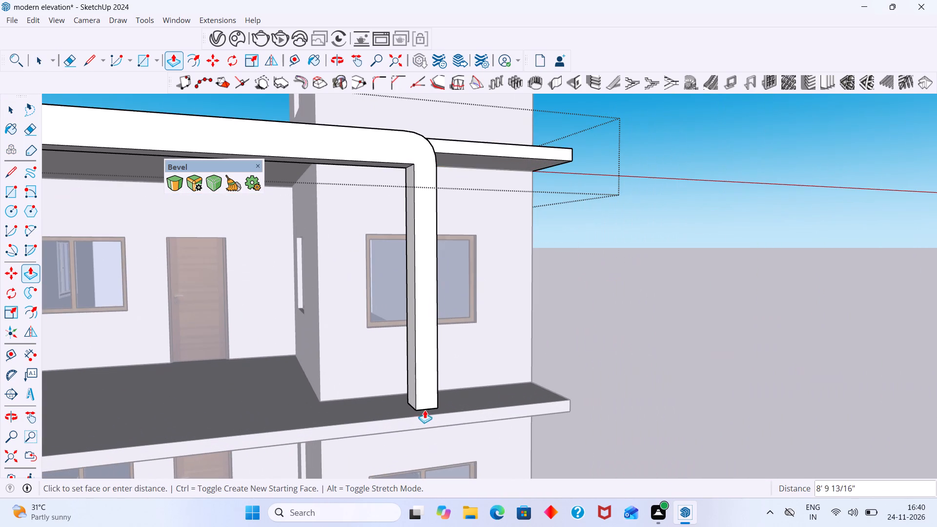
pyautogui.click(569, 411)
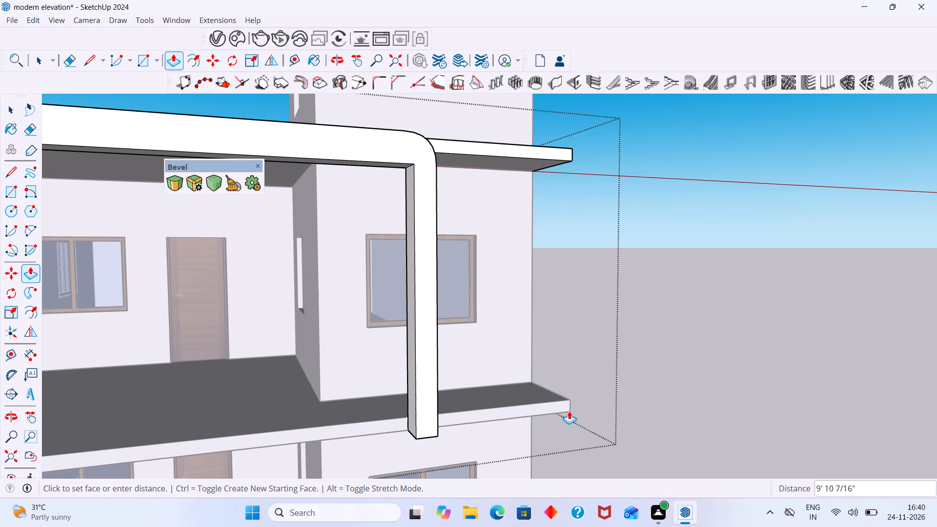
pyautogui.press('space')
# Bevel the short inner corner edge between the leg and the projection's underside by about 9 7/8" with 6 segments.
pyautogui.moveTo(420, 234); pyautogui.dragTo(437, 207, button='middle')
pyautogui.scroll(7, 437, 125)
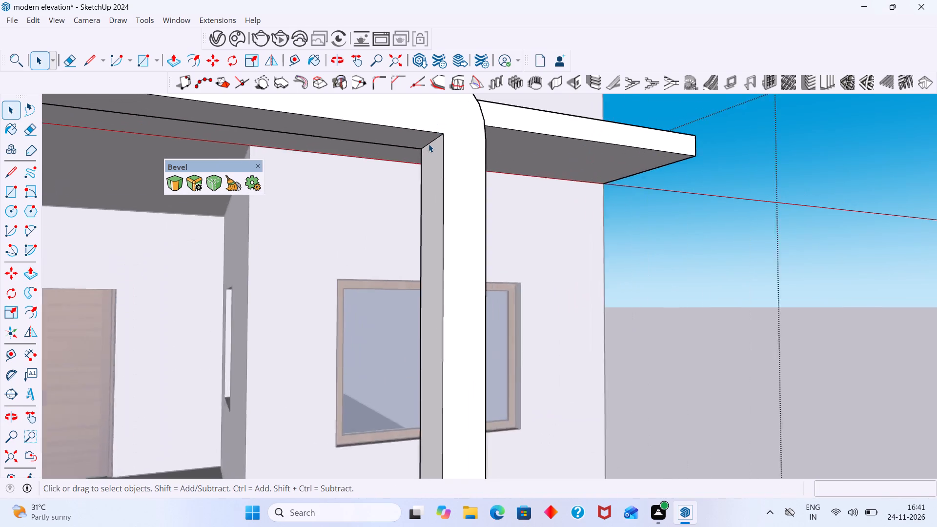
pyautogui.scroll(4, 428, 144)
pyautogui.click(432, 140)
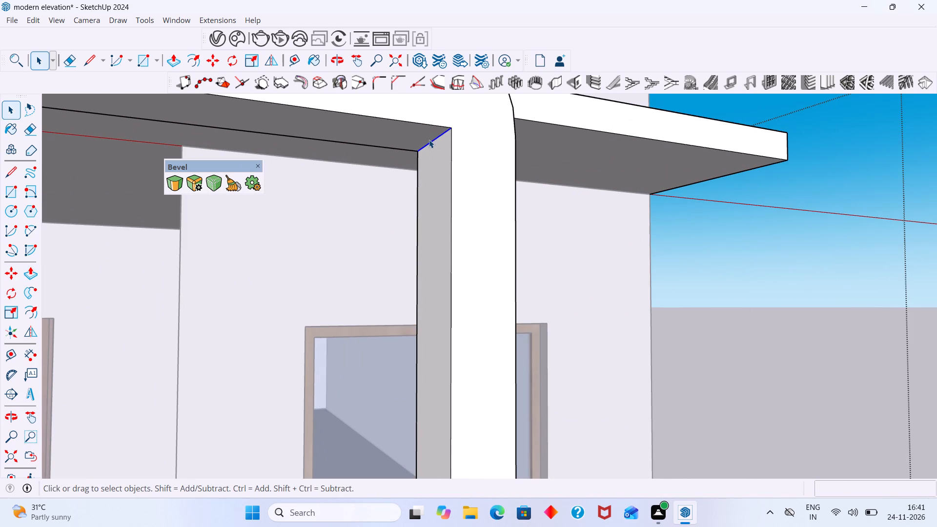
pyautogui.click(173, 185)
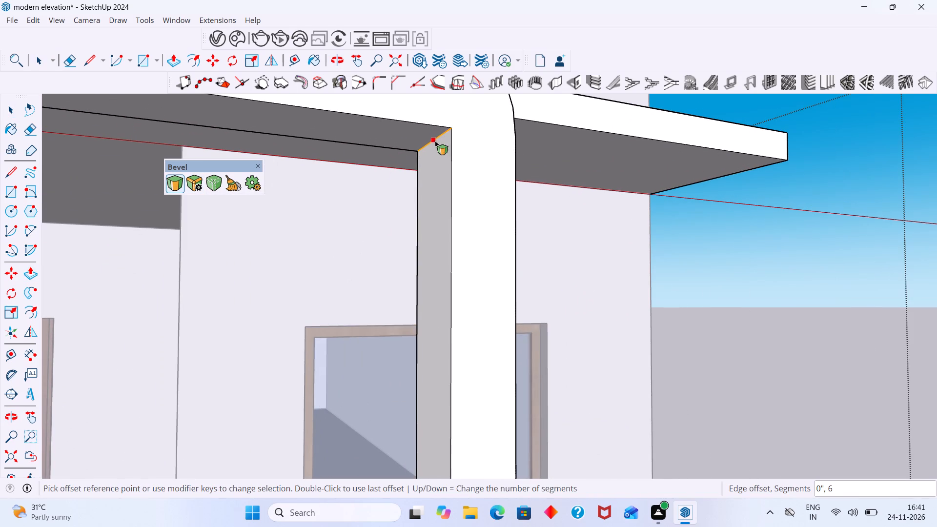
pyautogui.click(435, 141)
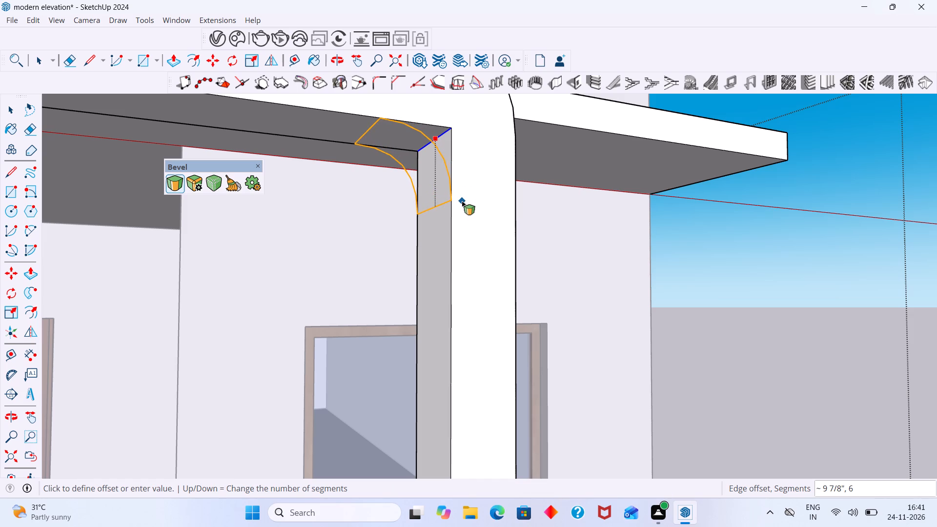
pyautogui.click(462, 201)
pyautogui.scroll(-20, 462, 201)
pyautogui.scroll(-2, 462, 201)
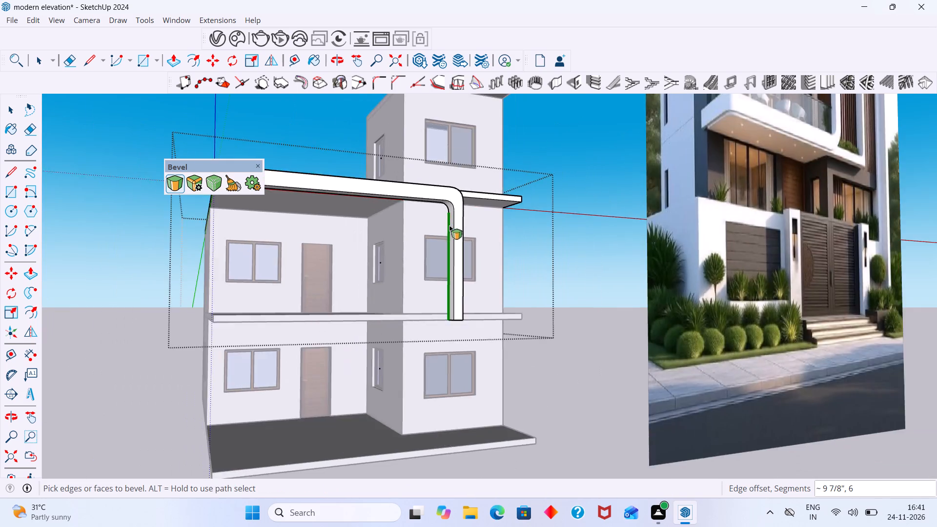
pyautogui.scroll(-5, 449, 225)
pyautogui.moveTo(448, 280); pyautogui.dragTo(446, 331, button='middle')
pyautogui.scroll(-4, 448, 331)
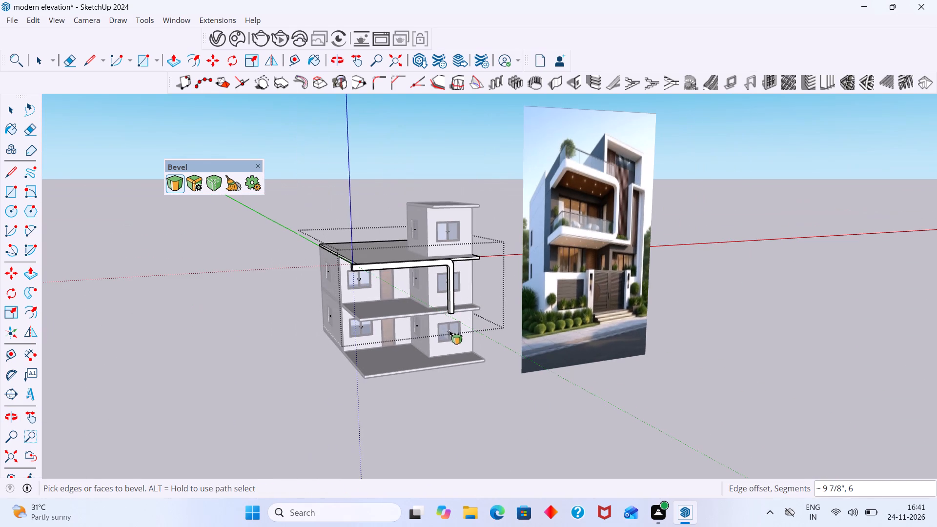
pyautogui.press('space')
# Examine the rounded frame and its vertical leg from several angles against the reference image.
pyautogui.scroll(7, 467, 265)
pyautogui.moveTo(461, 297); pyautogui.dragTo(398, 280, button='middle')
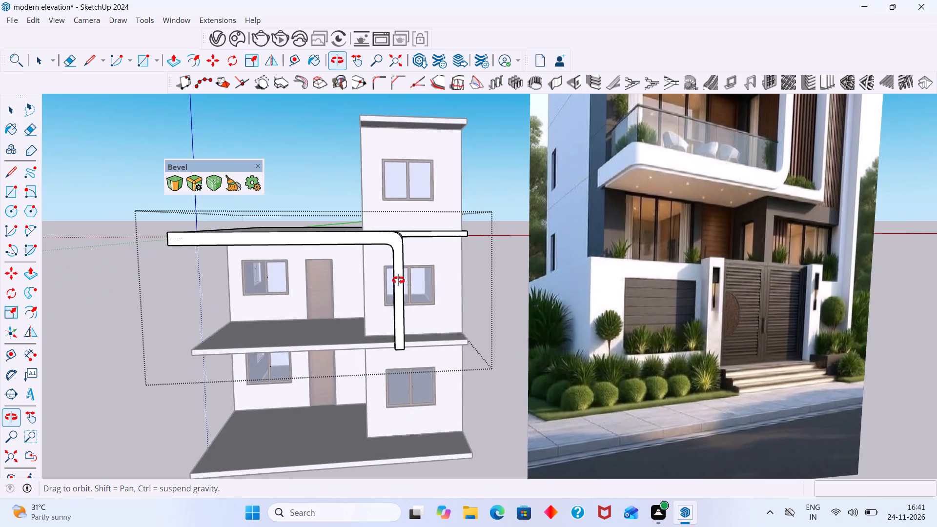
pyautogui.moveTo(398, 280); pyautogui.dragTo(397, 280, button='middle')
pyautogui.scroll(-8, 397, 282)
pyautogui.moveTo(406, 328); pyautogui.dragTo(460, 327, button='middle')
pyautogui.scroll(3, 417, 340)
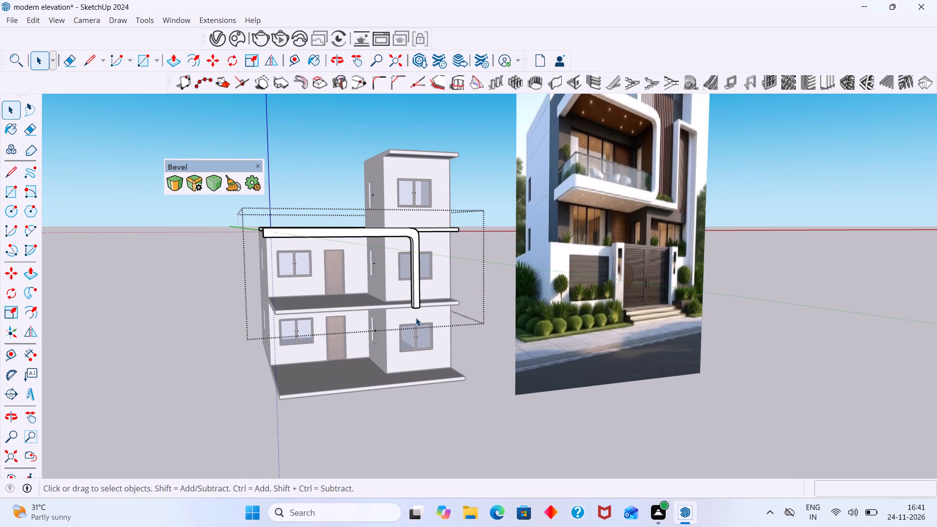
pyautogui.moveTo(418, 308); pyautogui.dragTo(370, 312, button='middle')
pyautogui.scroll(2, 398, 318)
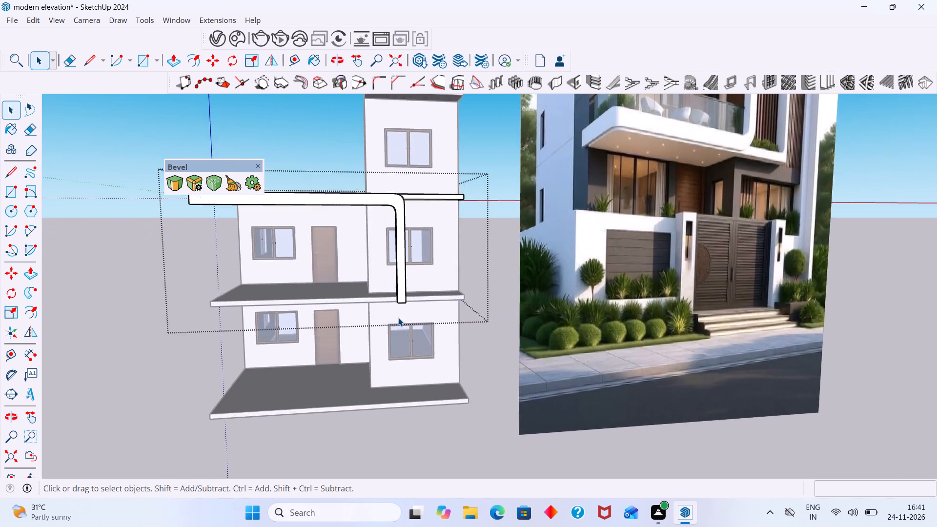
pyautogui.scroll(3, 398, 318)
pyautogui.scroll(-4, 400, 307)
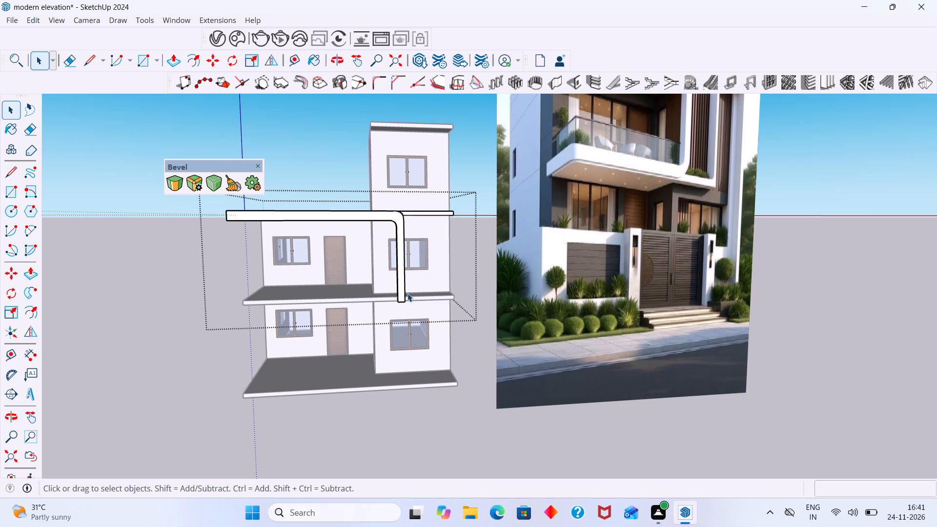
# Push/Pull the leg's bottom face back up 6" to the level of the middle floor slab's top edge.
pyautogui.scroll(7, 411, 299)
pyautogui.moveTo(394, 312); pyautogui.dragTo(394, 258, button='middle')
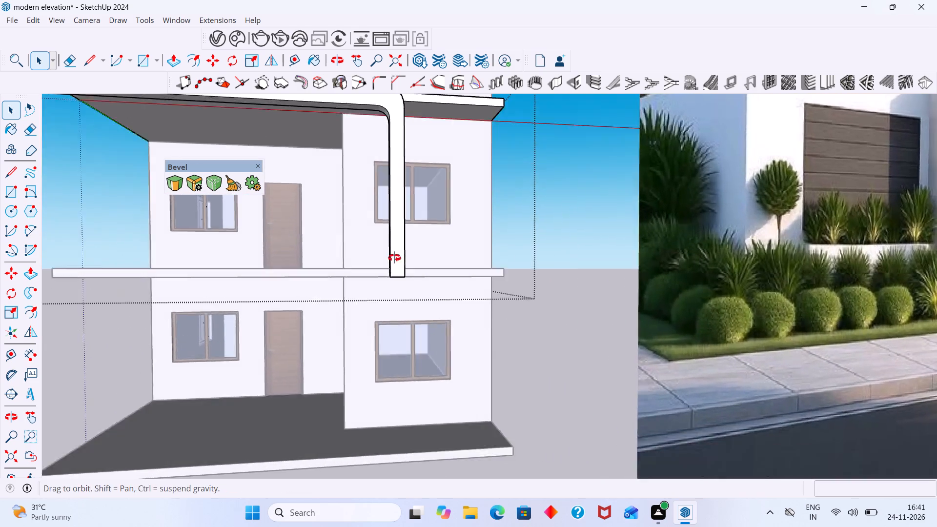
pyautogui.moveTo(394, 258); pyautogui.dragTo(395, 245, button='middle')
pyautogui.scroll(16, 402, 236)
pyautogui.click(392, 214)
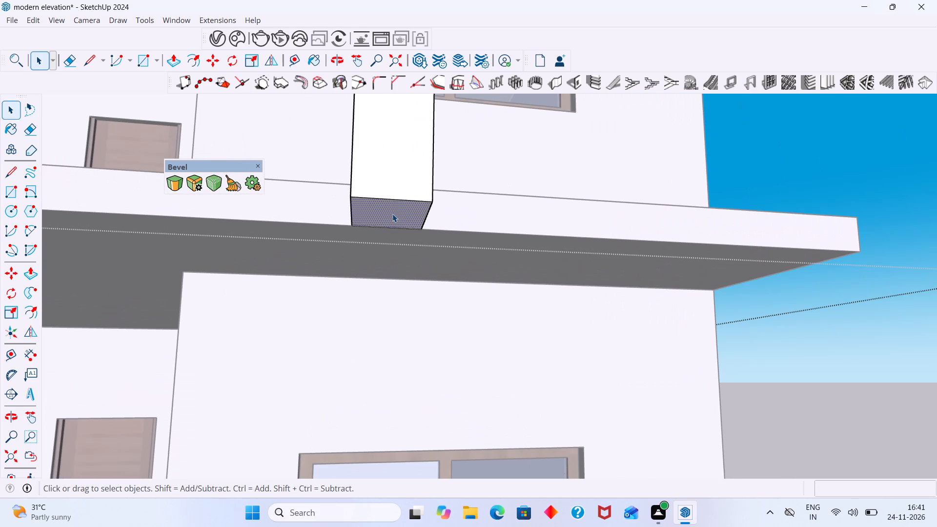
pyautogui.scroll(-2, 392, 214)
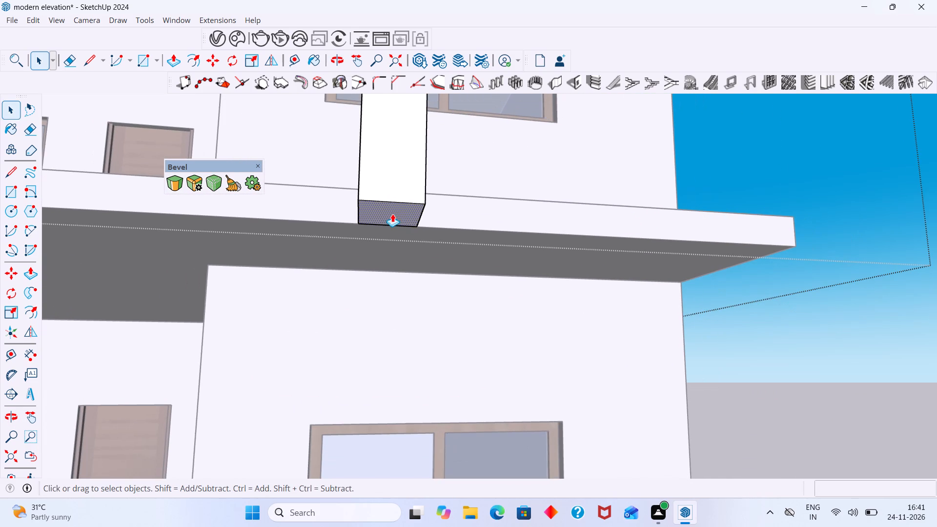
pyautogui.press('p')
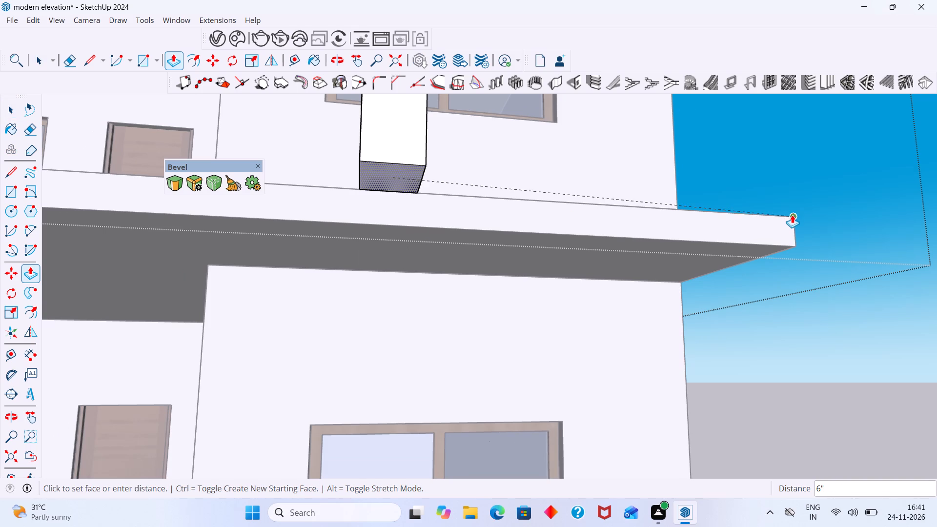
pyautogui.click(792, 215)
pyautogui.press('space')
# Leave the terrace slab group and compare the descending frame and balcony level with the reference image.
pyautogui.scroll(-20, 640, 214)
pyautogui.scroll(-5, 640, 214)
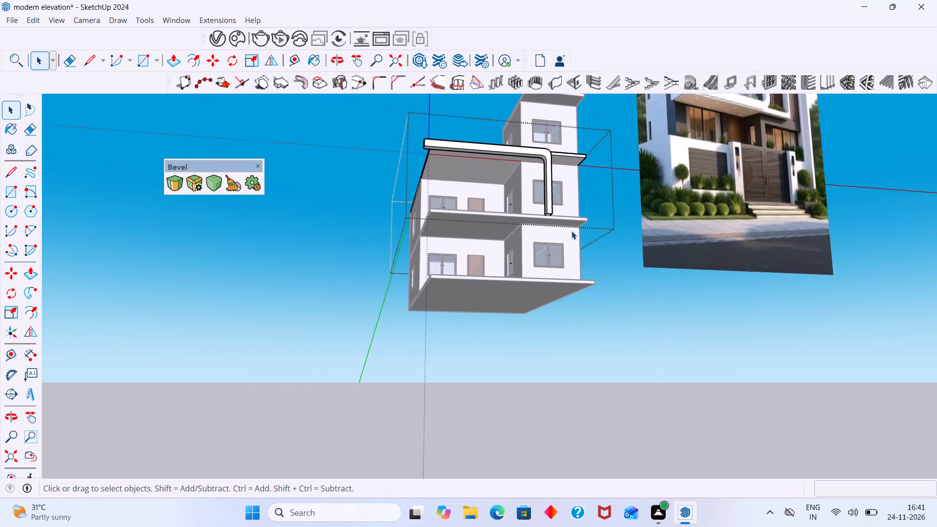
pyautogui.click(649, 310)
pyautogui.moveTo(600, 268); pyautogui.dragTo(587, 348, button='middle')
pyautogui.scroll(-4, 579, 323)
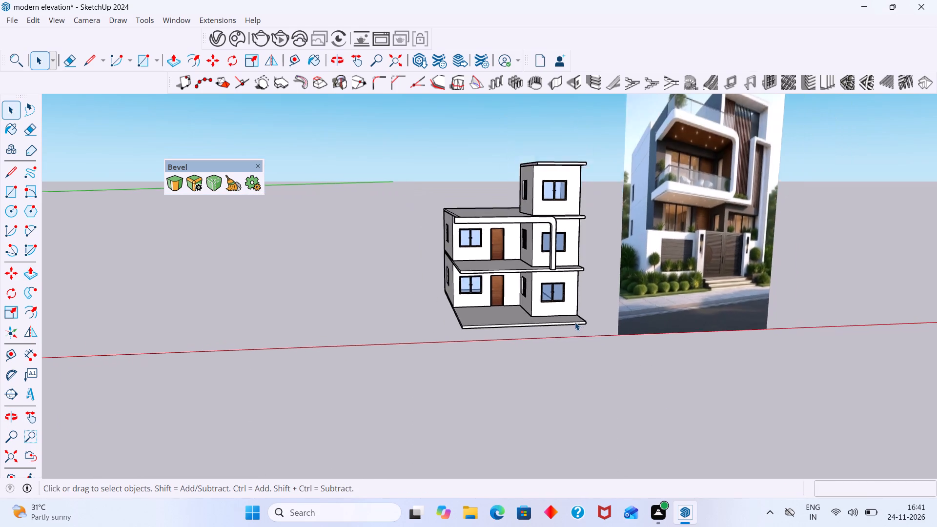
pyautogui.scroll(-3, 575, 322)
pyautogui.moveTo(548, 302); pyautogui.dragTo(520, 330, button='middle')
pyautogui.scroll(7, 680, 225)
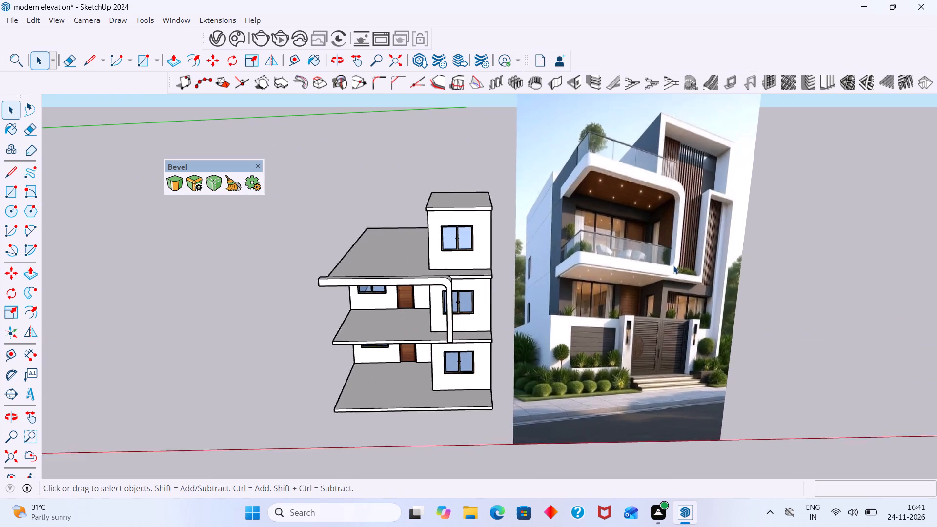
pyautogui.scroll(3, 673, 265)
pyautogui.scroll(6, 384, 347)
pyautogui.moveTo(364, 348); pyautogui.dragTo(424, 348, button='middle')
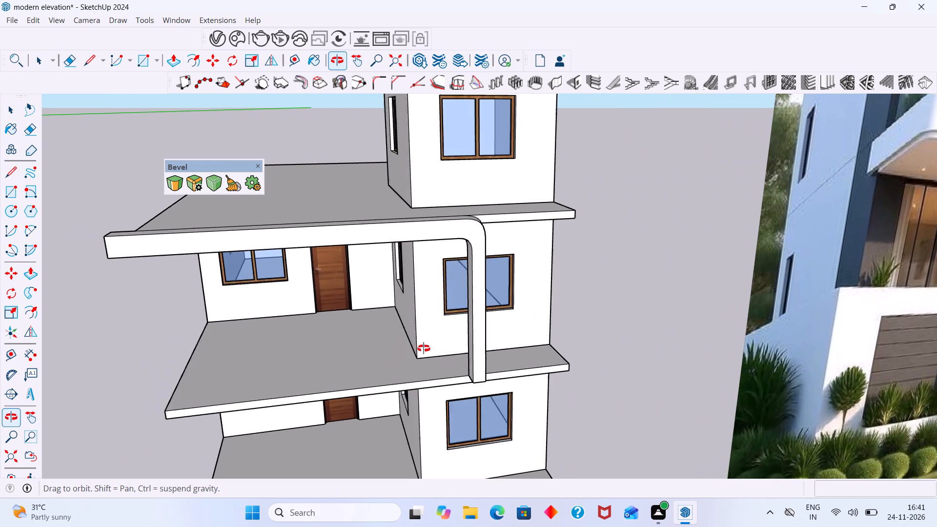
pyautogui.moveTo(424, 348); pyautogui.dragTo(372, 317, button='middle')
pyautogui.scroll(-9, 374, 318)
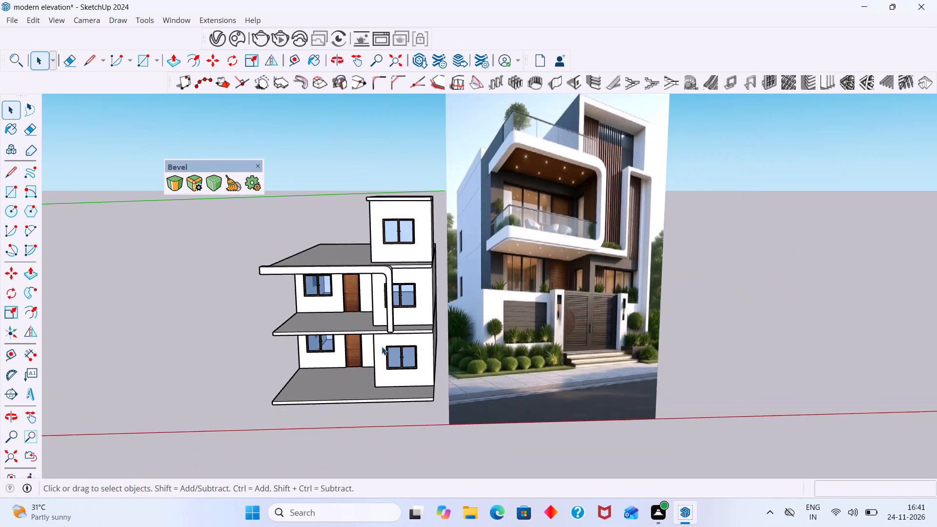
pyautogui.scroll(-1, 382, 346)
pyautogui.moveTo(387, 350); pyautogui.dragTo(397, 368, button='middle')
pyautogui.scroll(3, 392, 342)
pyautogui.scroll(-1, 390, 342)
pyautogui.scroll(10, 380, 343)
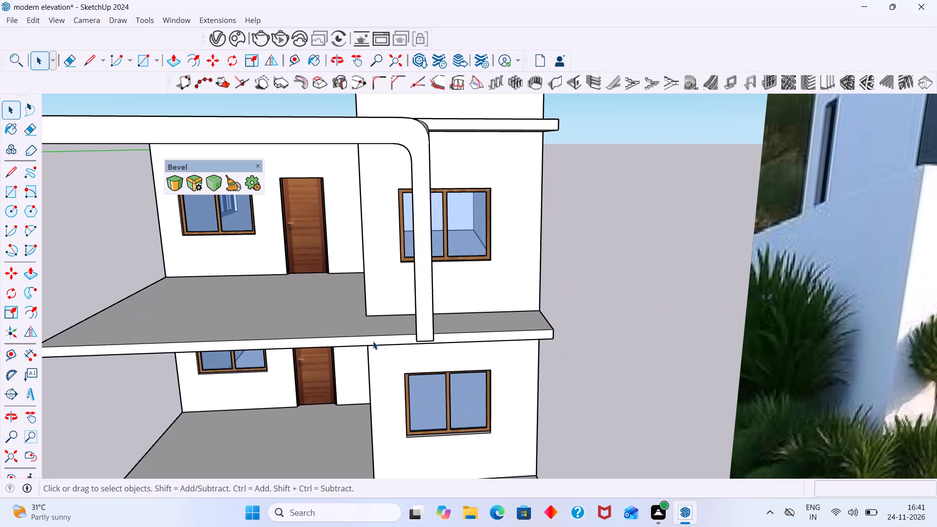
# Open the middle floor slab, where the leg ends, for editing and select its long front face.
pyautogui.click(373, 341)
pyautogui.doubleClick(373, 340)
pyautogui.click(384, 339)
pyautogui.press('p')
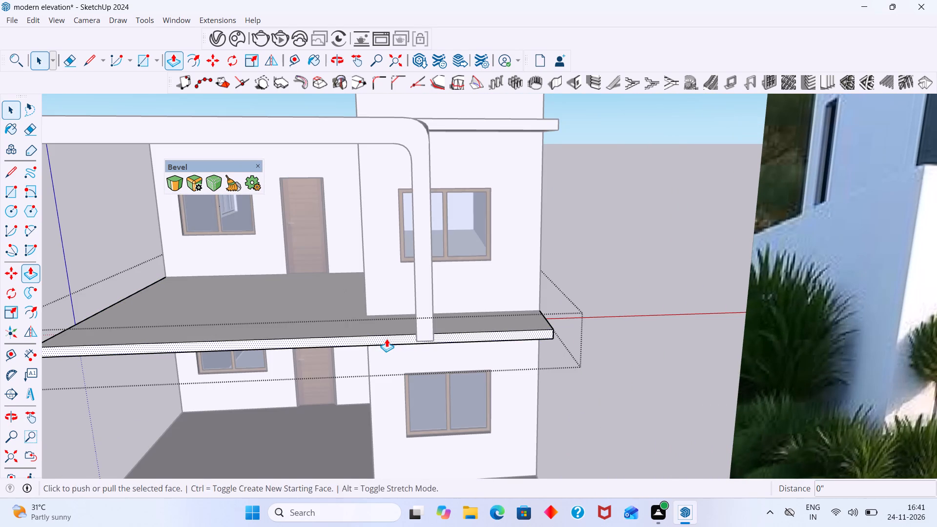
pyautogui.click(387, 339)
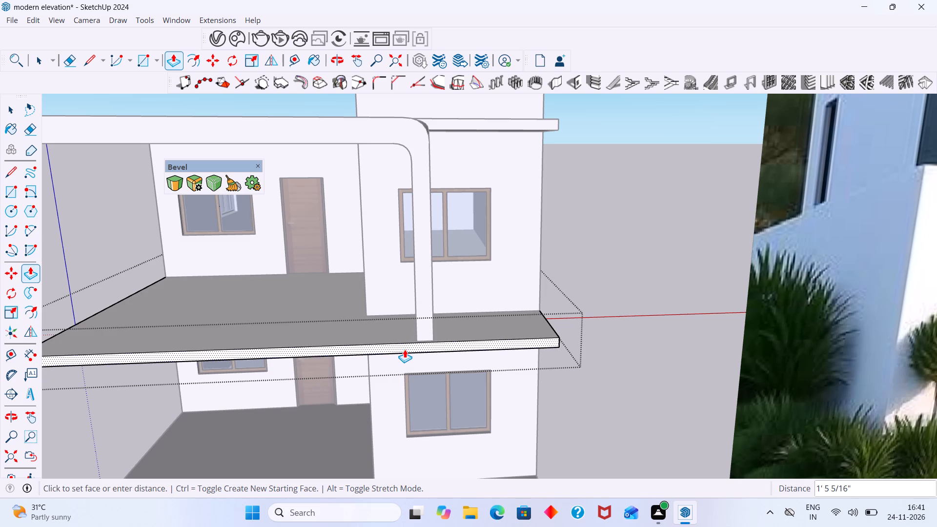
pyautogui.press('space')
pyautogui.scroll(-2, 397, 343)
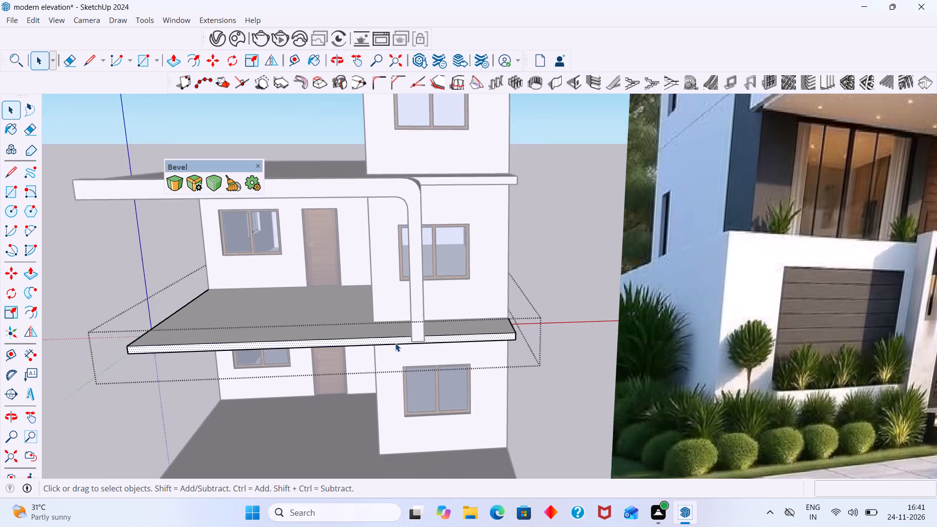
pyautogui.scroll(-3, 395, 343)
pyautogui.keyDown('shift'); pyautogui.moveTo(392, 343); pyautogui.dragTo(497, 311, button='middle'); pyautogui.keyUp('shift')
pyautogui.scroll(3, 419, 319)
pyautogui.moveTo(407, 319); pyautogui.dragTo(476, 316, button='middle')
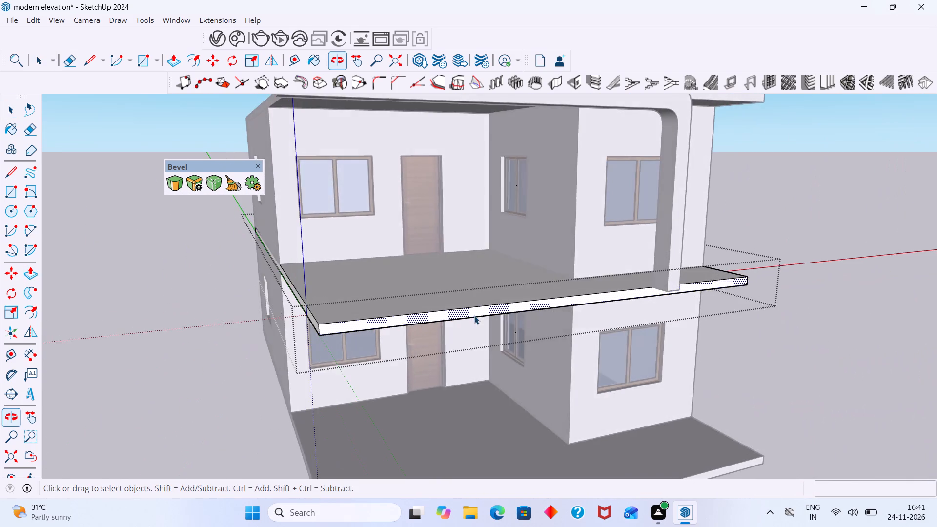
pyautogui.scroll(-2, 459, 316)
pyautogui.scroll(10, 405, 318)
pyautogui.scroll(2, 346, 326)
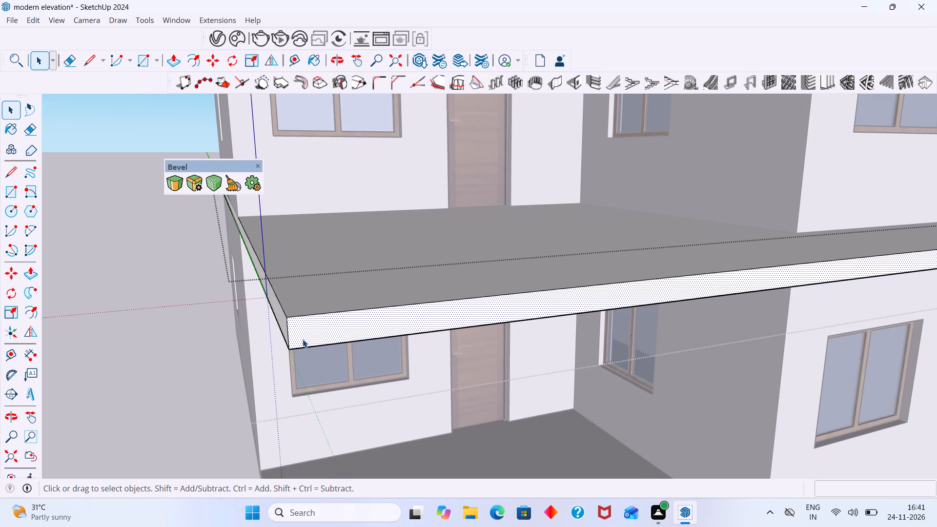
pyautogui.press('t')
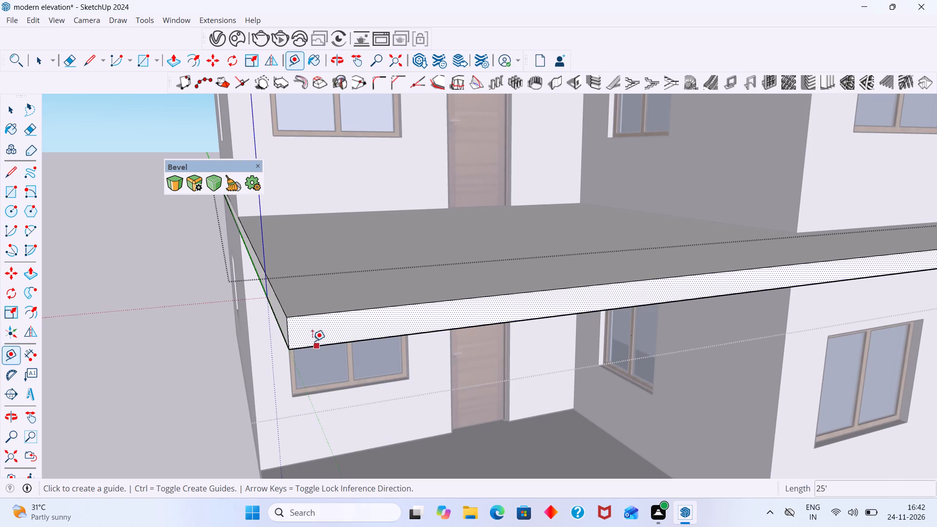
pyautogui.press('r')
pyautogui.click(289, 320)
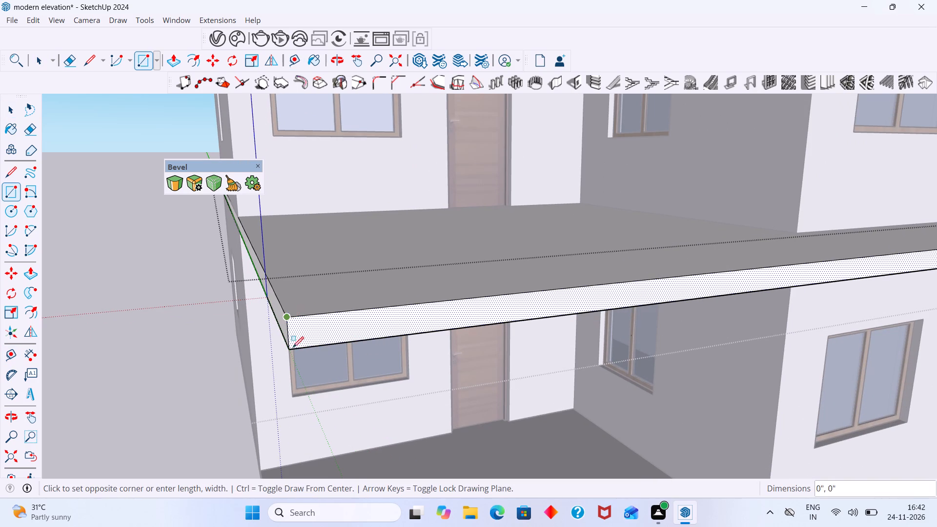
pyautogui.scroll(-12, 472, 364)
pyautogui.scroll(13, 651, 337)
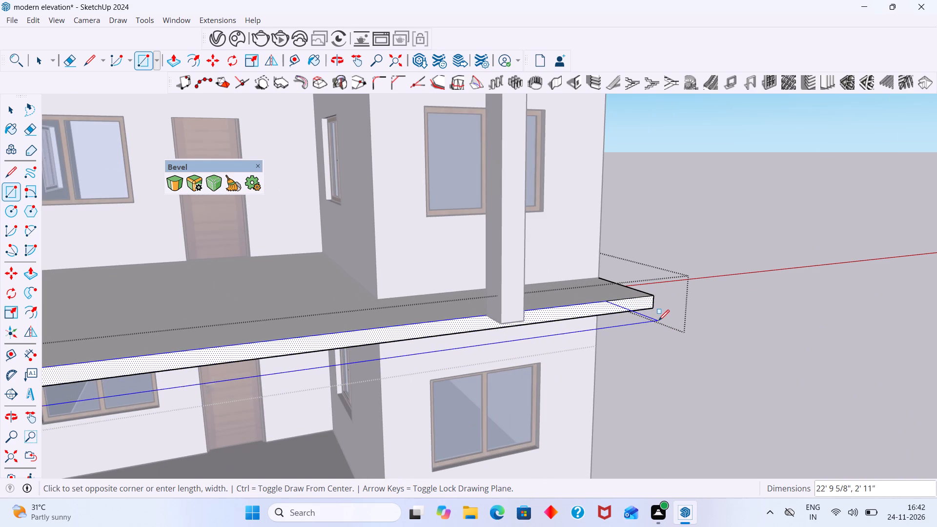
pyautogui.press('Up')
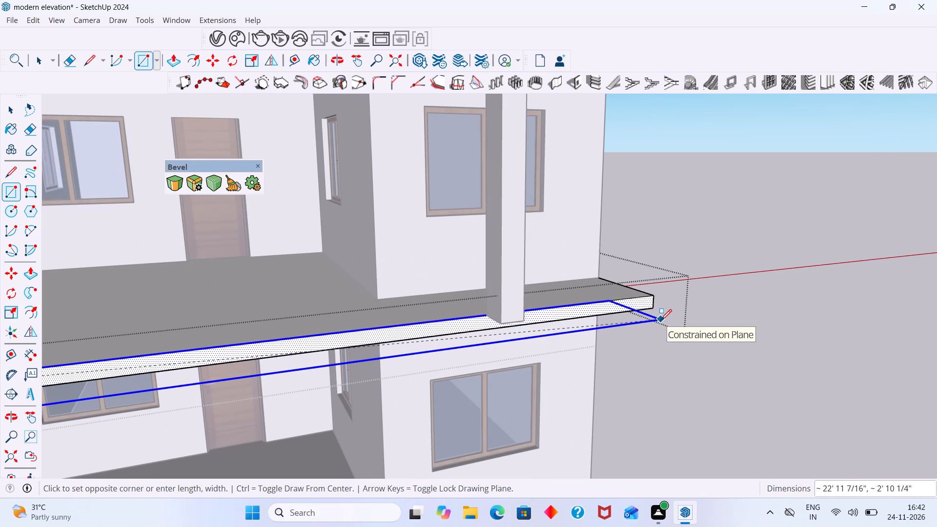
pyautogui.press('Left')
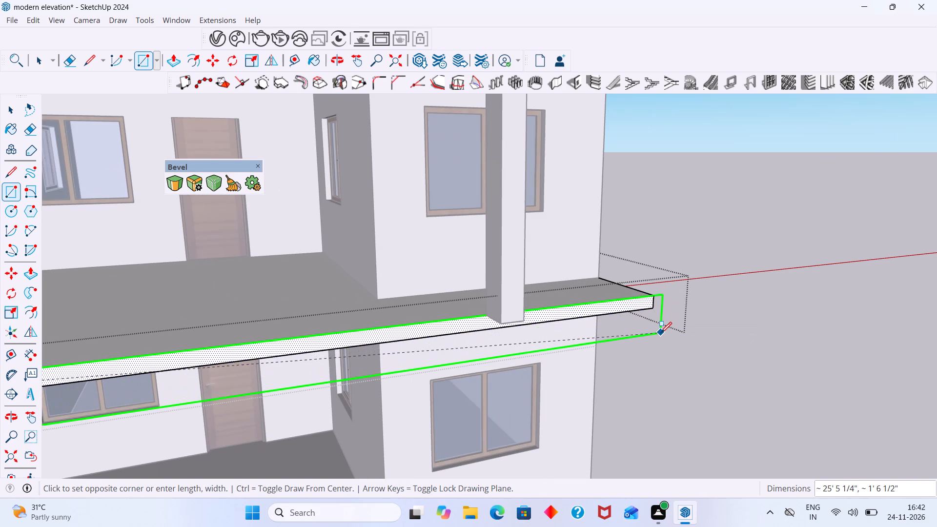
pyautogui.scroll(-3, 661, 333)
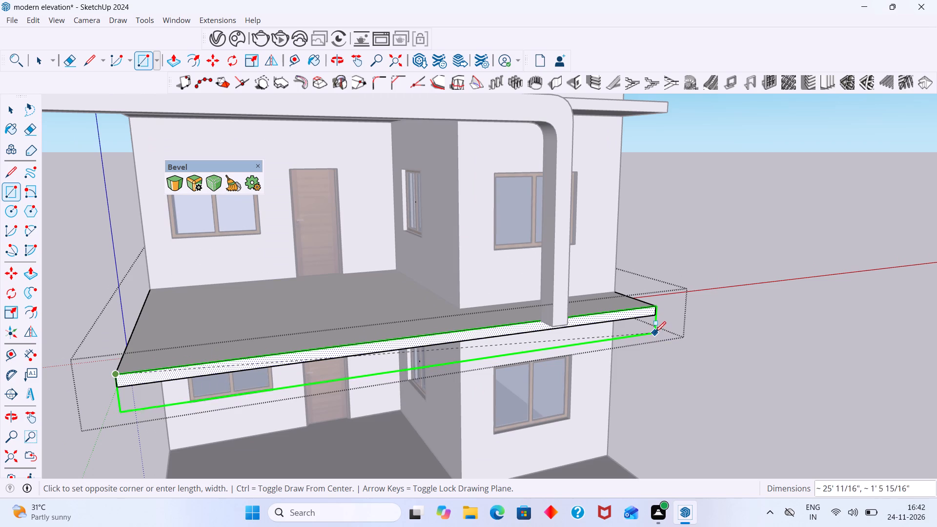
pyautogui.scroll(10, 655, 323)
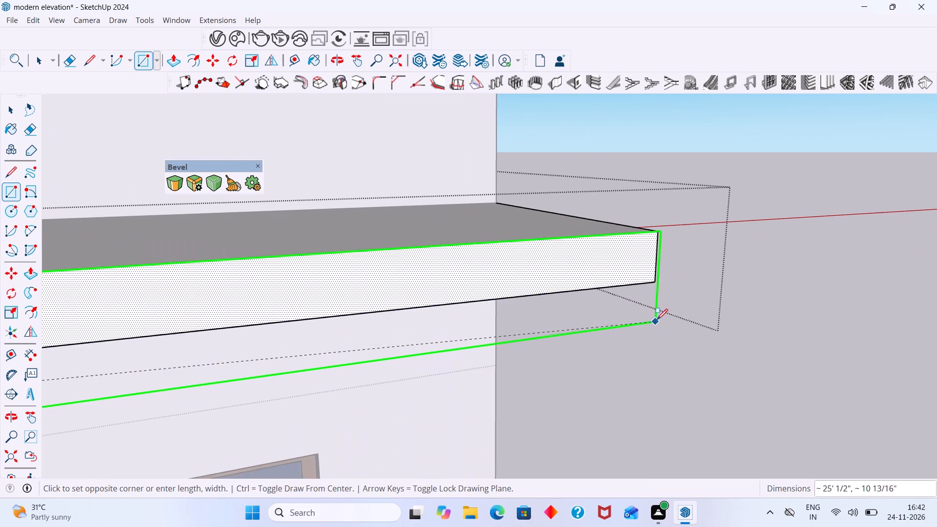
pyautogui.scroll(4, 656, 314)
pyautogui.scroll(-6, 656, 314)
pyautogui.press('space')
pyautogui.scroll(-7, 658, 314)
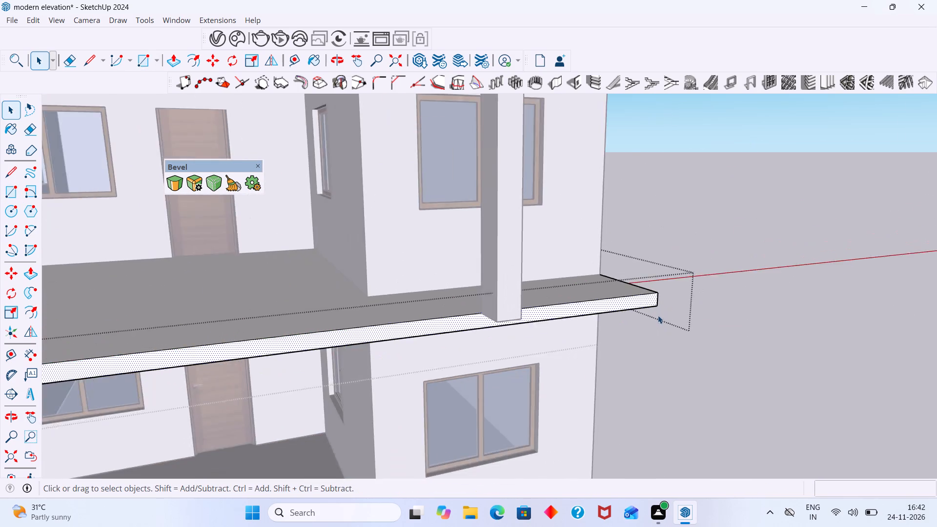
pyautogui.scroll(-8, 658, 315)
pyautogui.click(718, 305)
# Examine the middle slab's underside and the rounded frame's leg from several angles against the reference image.
pyautogui.moveTo(582, 348); pyautogui.dragTo(600, 284, button='middle')
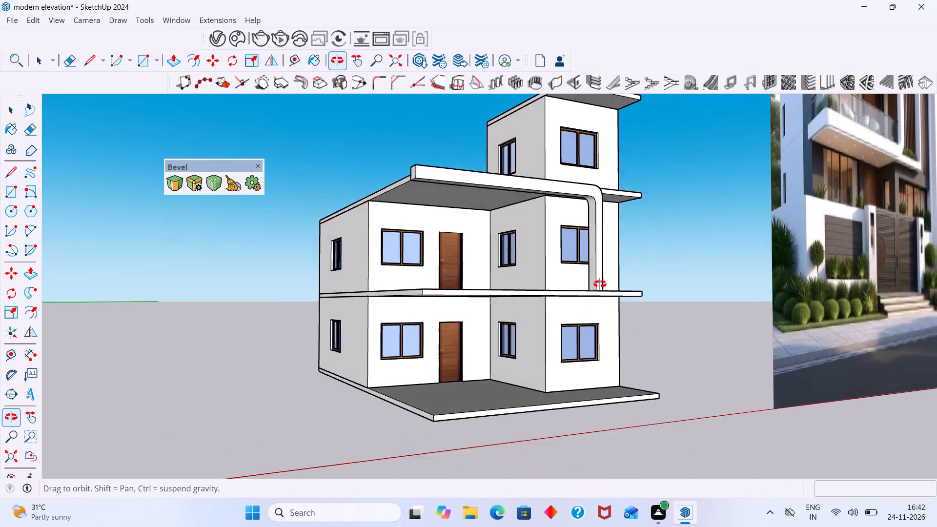
pyautogui.moveTo(600, 284); pyautogui.dragTo(598, 228, button='middle')
pyautogui.scroll(4, 410, 247)
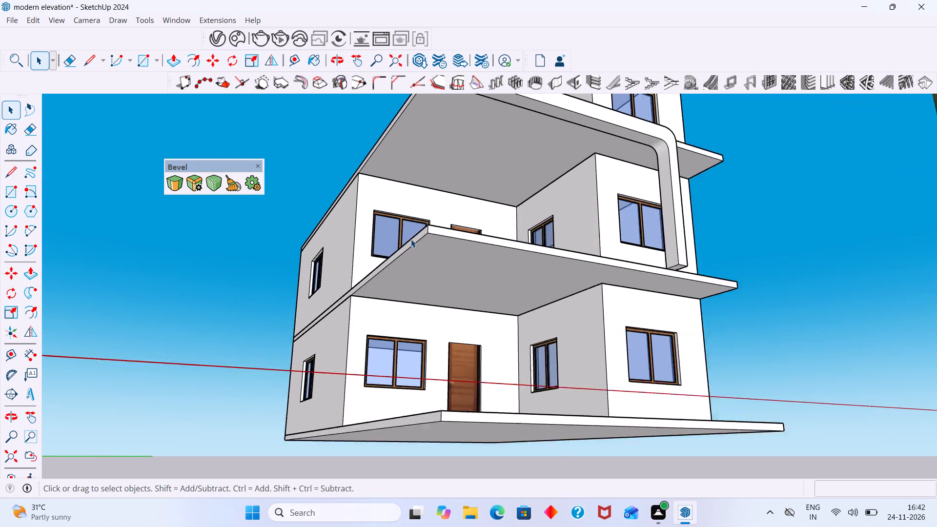
pyautogui.scroll(4, 411, 239)
pyautogui.scroll(-17, 453, 226)
pyautogui.moveTo(523, 230); pyautogui.dragTo(502, 244, button='middle')
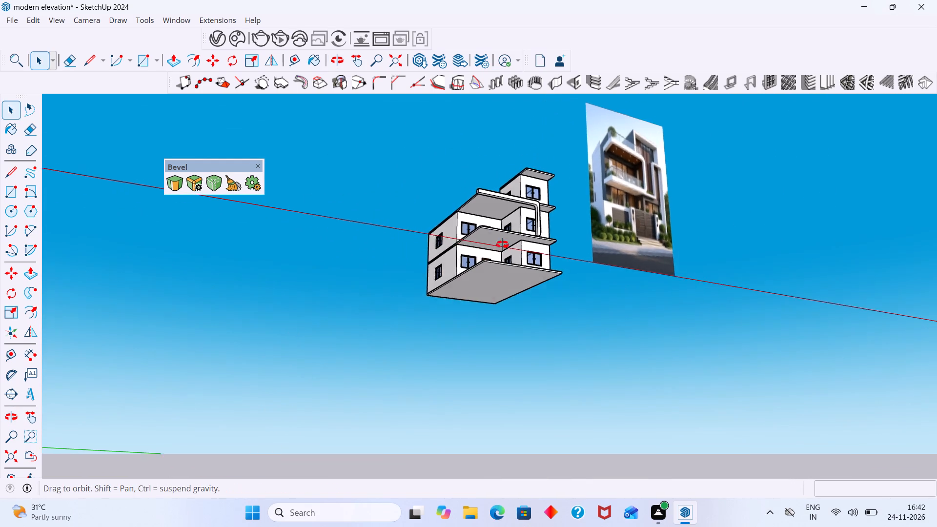
pyautogui.moveTo(502, 244); pyautogui.dragTo(489, 277, button='middle')
pyautogui.scroll(-2, 570, 262)
pyautogui.moveTo(580, 272); pyautogui.dragTo(564, 341, button='middle')
pyautogui.scroll(11, 645, 214)
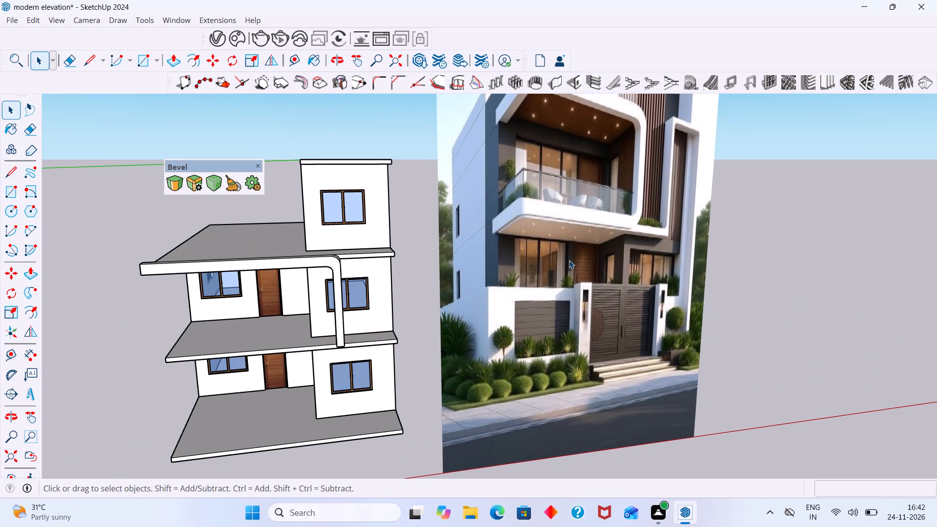
pyautogui.scroll(8, 346, 347)
pyautogui.moveTo(341, 288); pyautogui.dragTo(355, 245, button='middle')
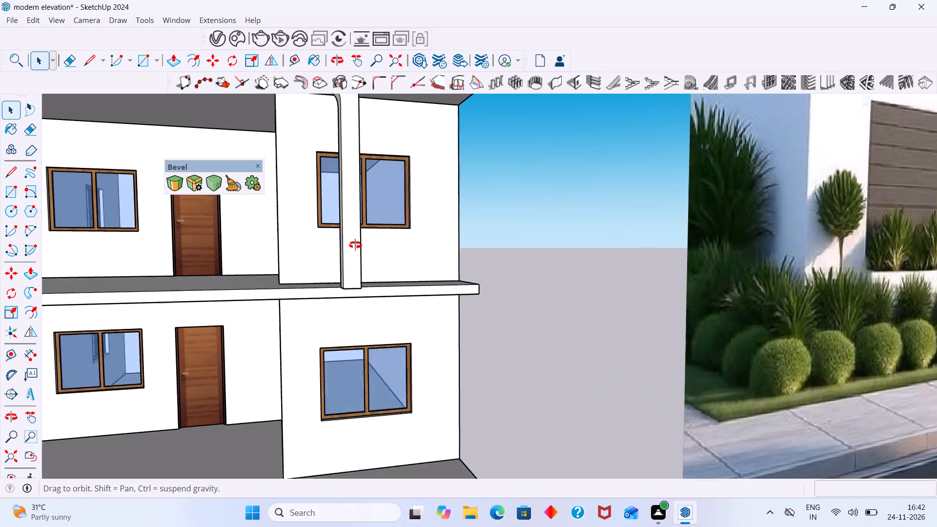
pyautogui.moveTo(355, 245); pyautogui.dragTo(357, 241, button='middle')
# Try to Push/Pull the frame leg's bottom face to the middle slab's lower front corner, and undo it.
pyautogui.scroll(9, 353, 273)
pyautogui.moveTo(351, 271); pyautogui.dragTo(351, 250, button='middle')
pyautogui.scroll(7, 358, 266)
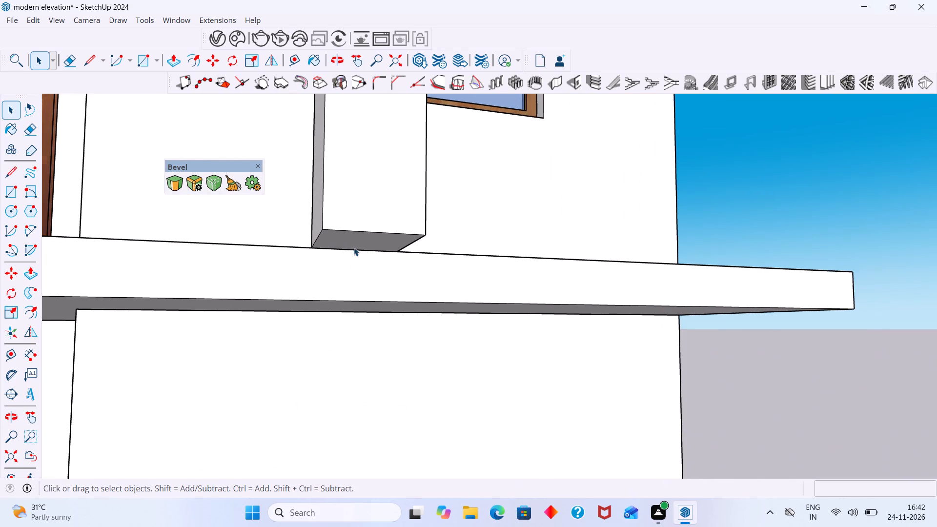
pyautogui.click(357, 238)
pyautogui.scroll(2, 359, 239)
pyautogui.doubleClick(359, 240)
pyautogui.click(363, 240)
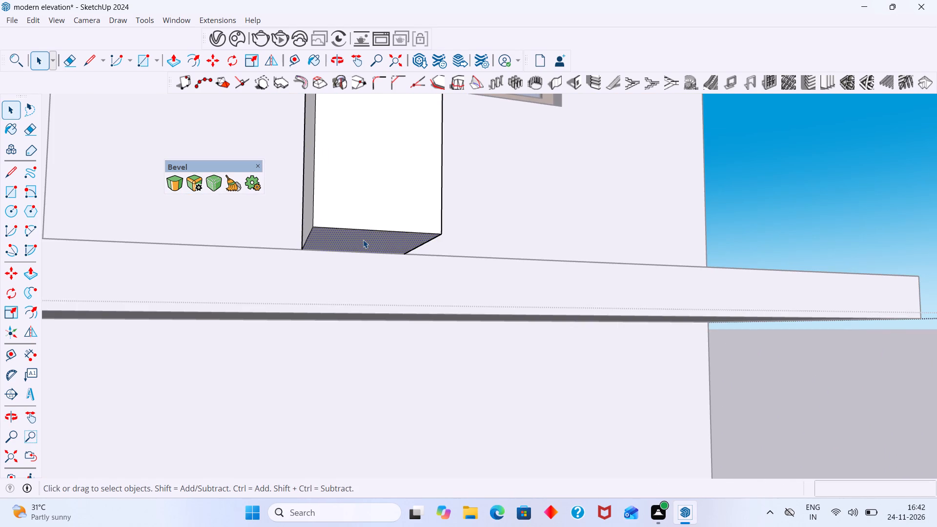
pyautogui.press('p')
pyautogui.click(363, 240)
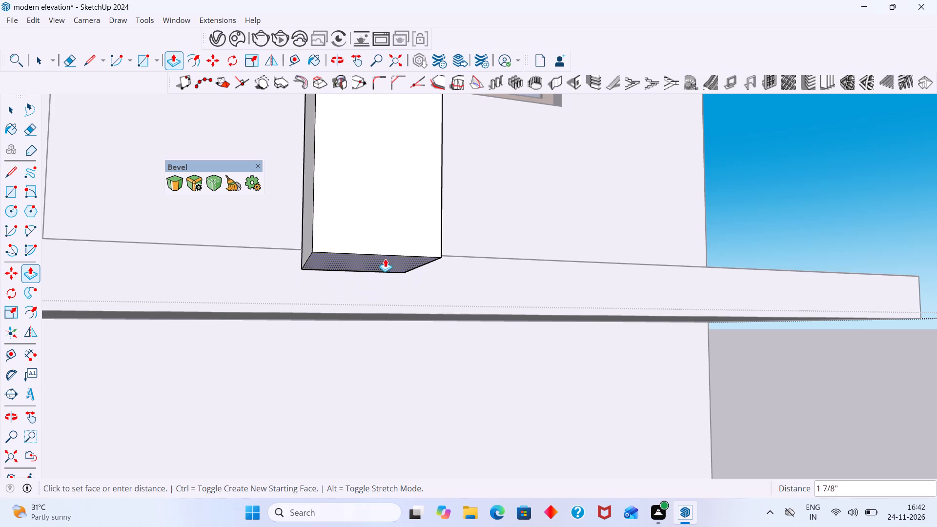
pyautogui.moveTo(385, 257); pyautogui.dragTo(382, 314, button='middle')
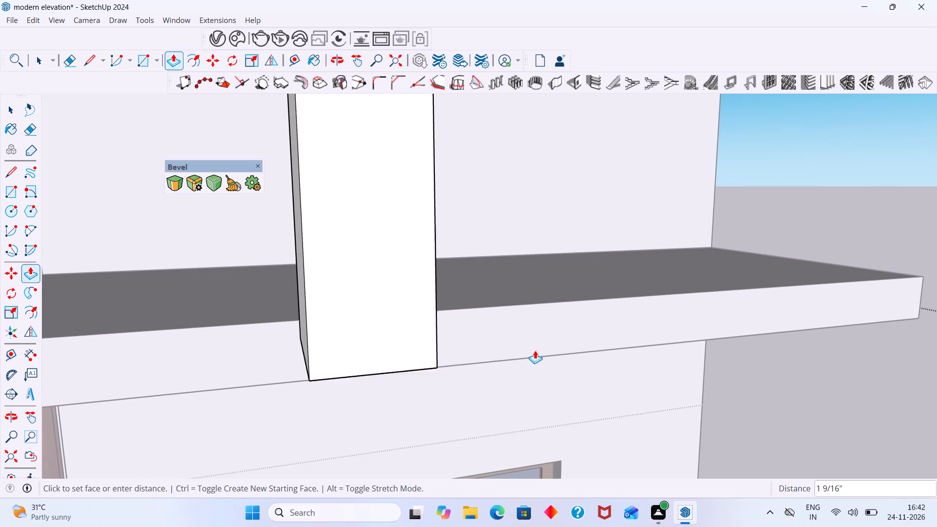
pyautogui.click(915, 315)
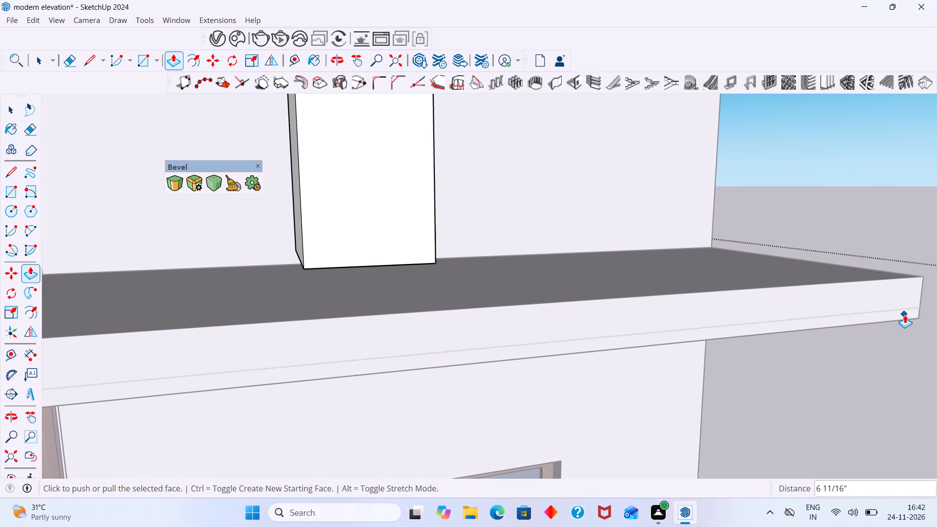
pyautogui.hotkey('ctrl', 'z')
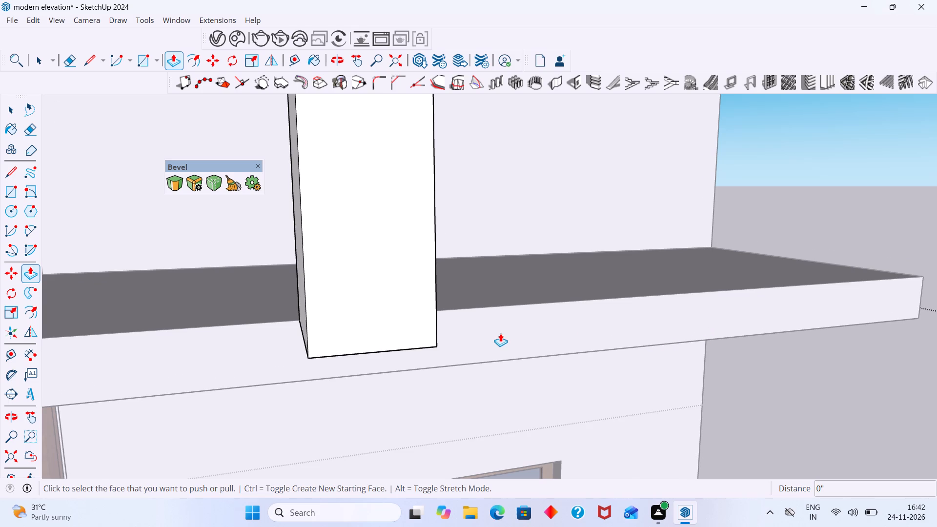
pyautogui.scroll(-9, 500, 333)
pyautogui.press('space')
# Push/Pull the frame leg's bottom face down 6" to the middle slab's lower edge and leave the frame group.
pyautogui.moveTo(494, 341); pyautogui.dragTo(469, 340, button='middle')
pyautogui.scroll(-13, 467, 334)
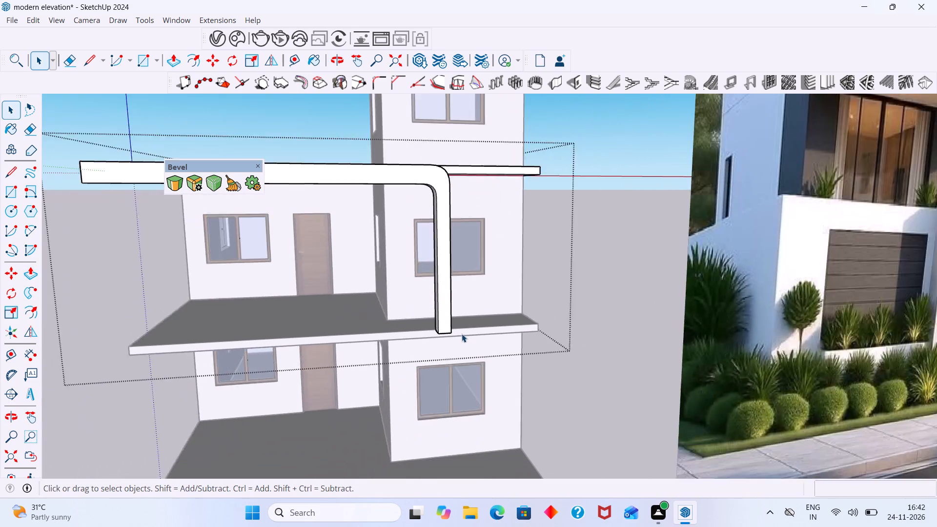
pyautogui.scroll(-7, 462, 334)
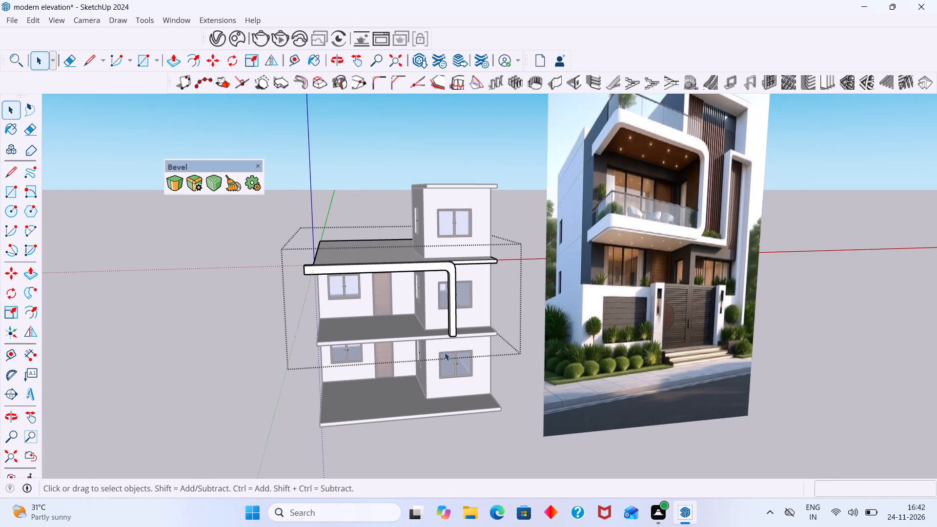
pyautogui.scroll(1, 424, 341)
pyautogui.scroll(6, 486, 340)
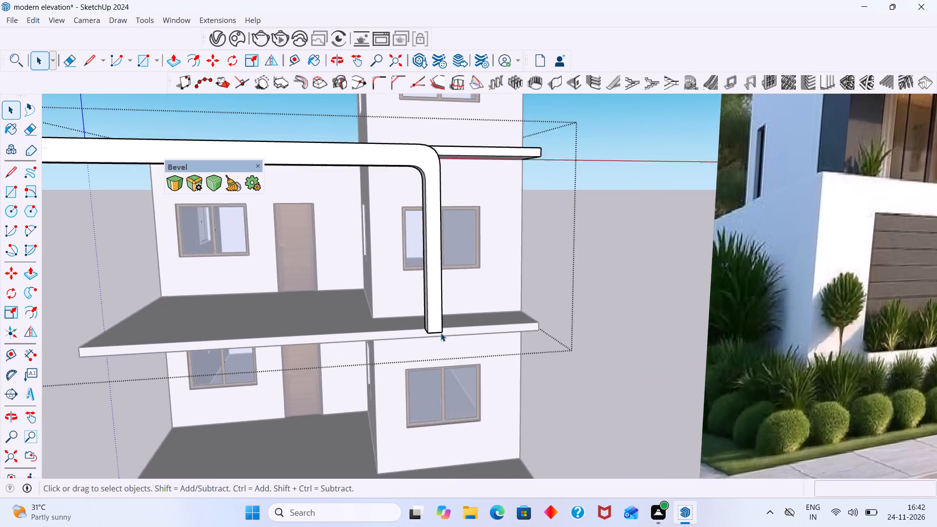
pyautogui.scroll(2, 441, 333)
pyautogui.moveTo(441, 332); pyautogui.dragTo(439, 274, button='middle')
pyautogui.scroll(11, 440, 285)
pyautogui.click(421, 244)
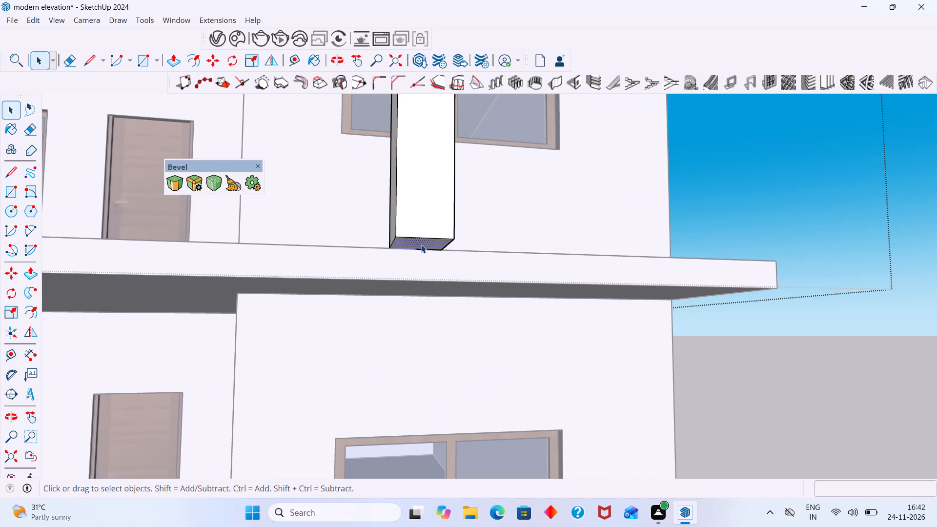
pyautogui.press('p')
pyautogui.click(421, 244)
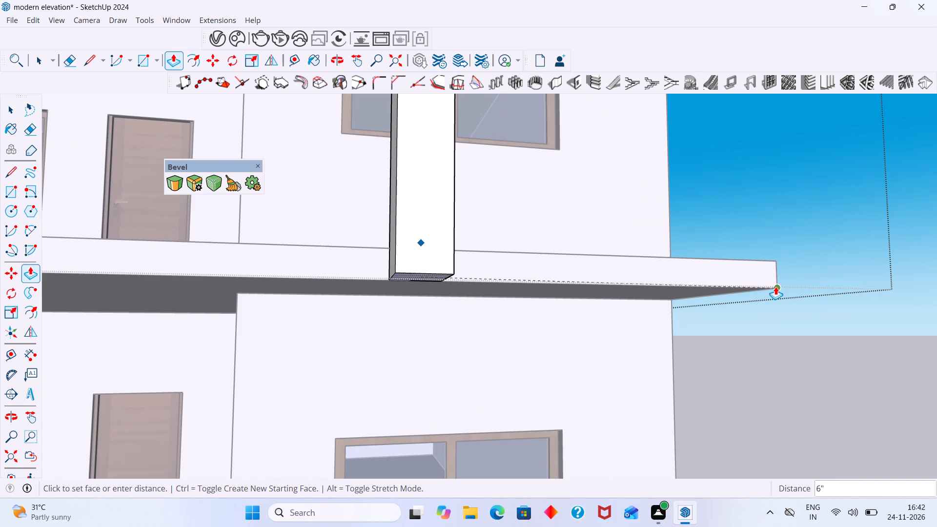
pyautogui.click(775, 286)
pyautogui.press('space')
pyautogui.scroll(-8, 727, 262)
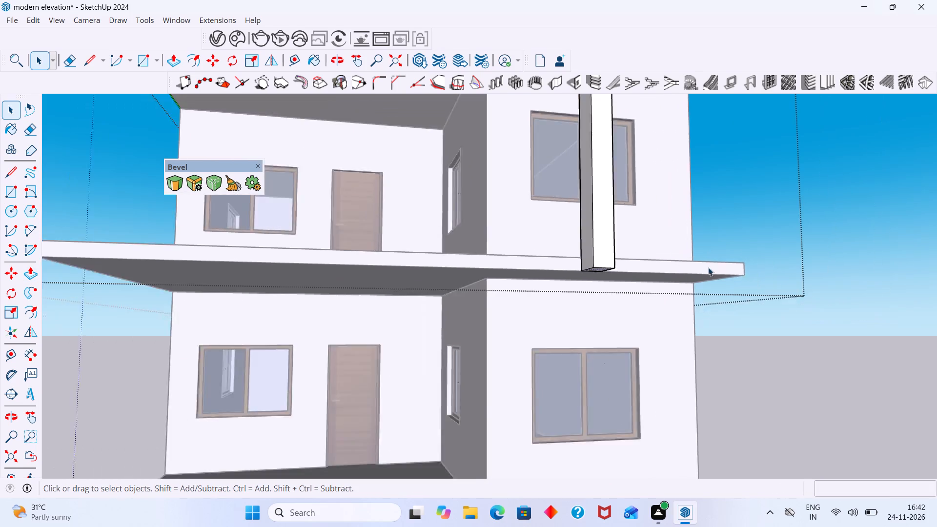
pyautogui.scroll(-17, 708, 267)
pyautogui.click(743, 310)
# Compare the extended frame leg and the middle slab's balcony front with the reference image from several angles.
pyautogui.moveTo(619, 325); pyautogui.dragTo(621, 393, button='middle')
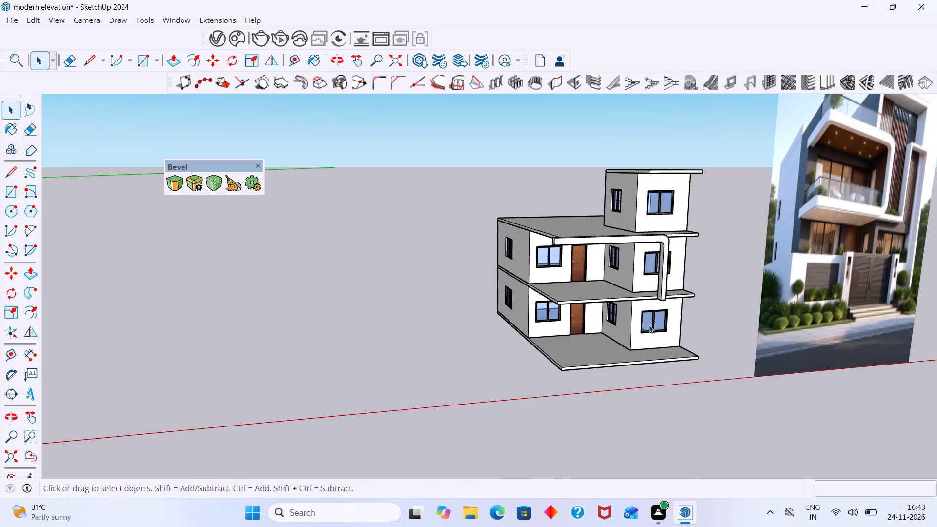
pyautogui.scroll(-1, 648, 324)
pyautogui.moveTo(651, 320); pyautogui.dragTo(659, 360, button='middle')
pyautogui.scroll(-3, 668, 342)
pyautogui.moveTo(658, 325); pyautogui.dragTo(474, 312, button='middle')
pyautogui.moveTo(587, 284); pyautogui.dragTo(605, 289, button='middle')
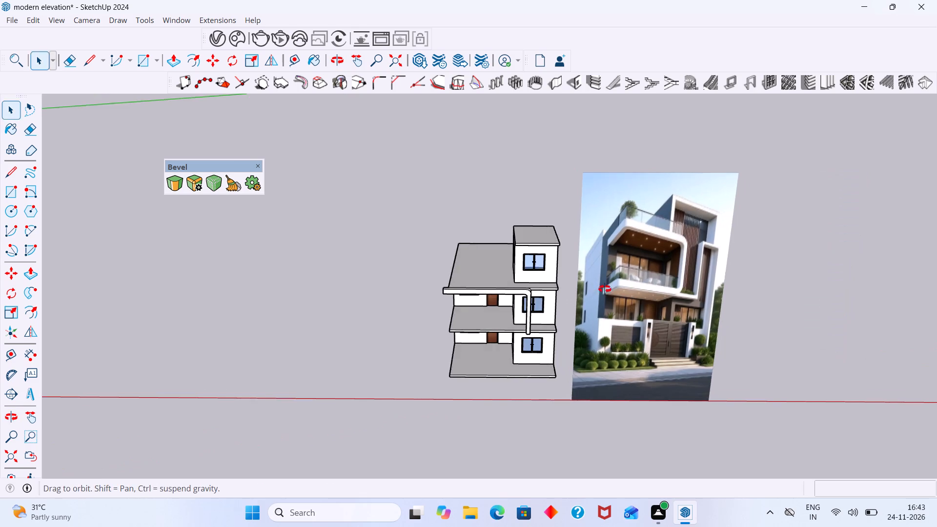
pyautogui.moveTo(605, 289); pyautogui.dragTo(646, 294, button='middle')
pyautogui.scroll(10, 590, 313)
pyautogui.scroll(-6, 520, 350)
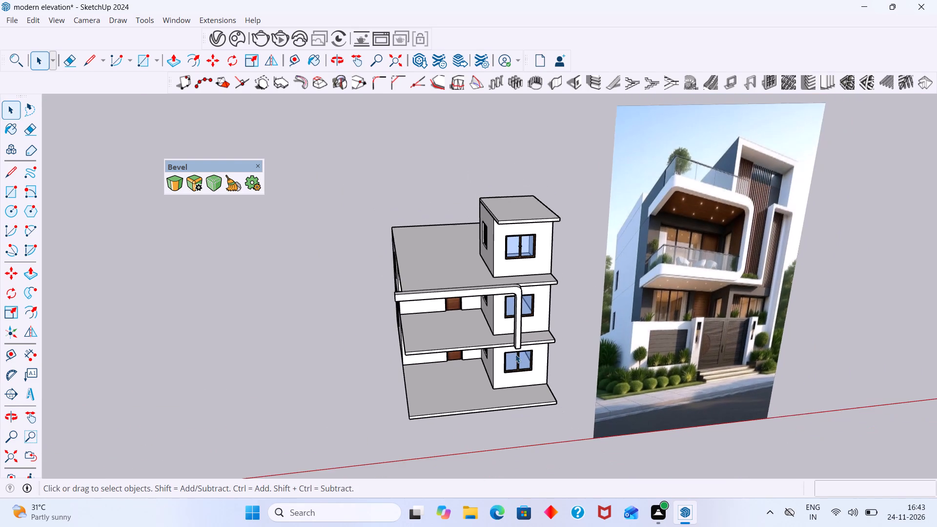
pyautogui.moveTo(514, 363); pyautogui.dragTo(547, 364, button='middle')
pyautogui.scroll(5, 498, 348)
pyautogui.moveTo(533, 339); pyautogui.dragTo(562, 337, button='middle')
pyautogui.scroll(2, 562, 340)
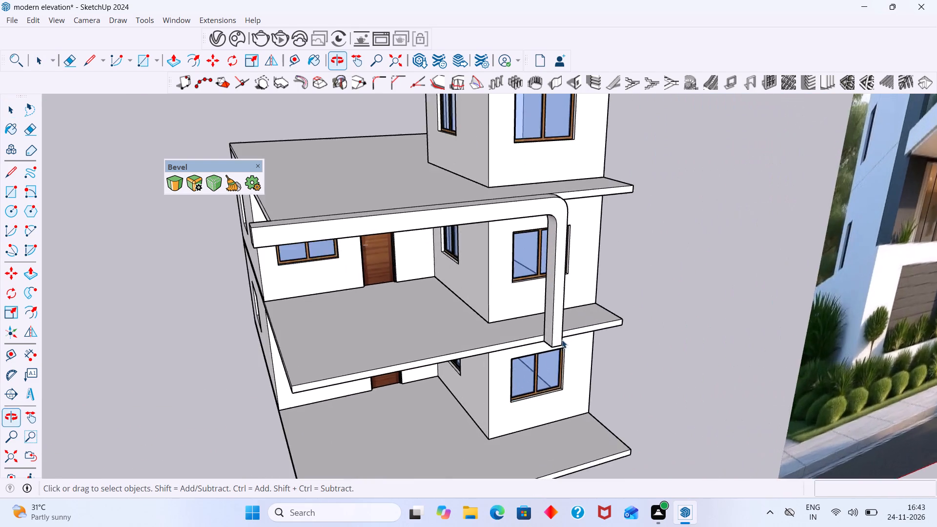
# Inside the frame group, draw a 6" by 1' 1 13/16" rectangle at the bottom of the leg's inner side face.
pyautogui.scroll(16, 562, 340)
pyautogui.doubleClick(546, 337)
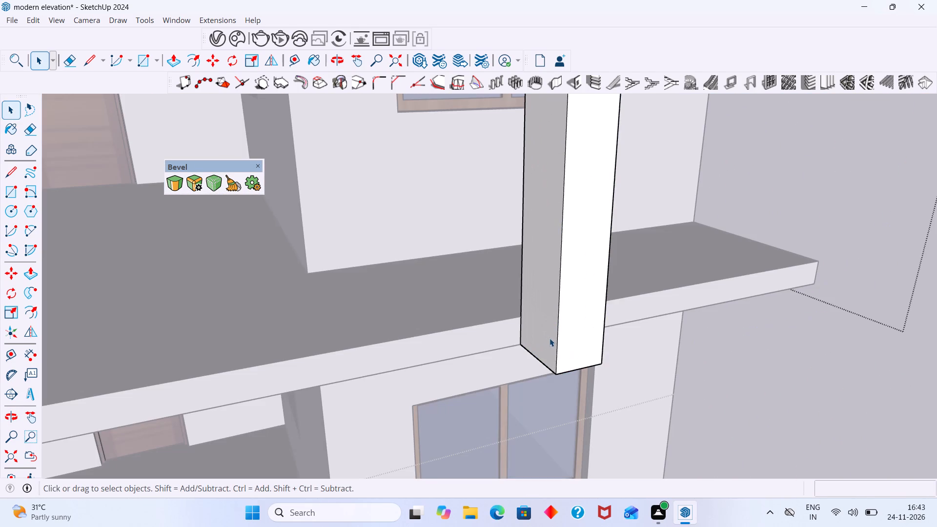
pyautogui.click(550, 338)
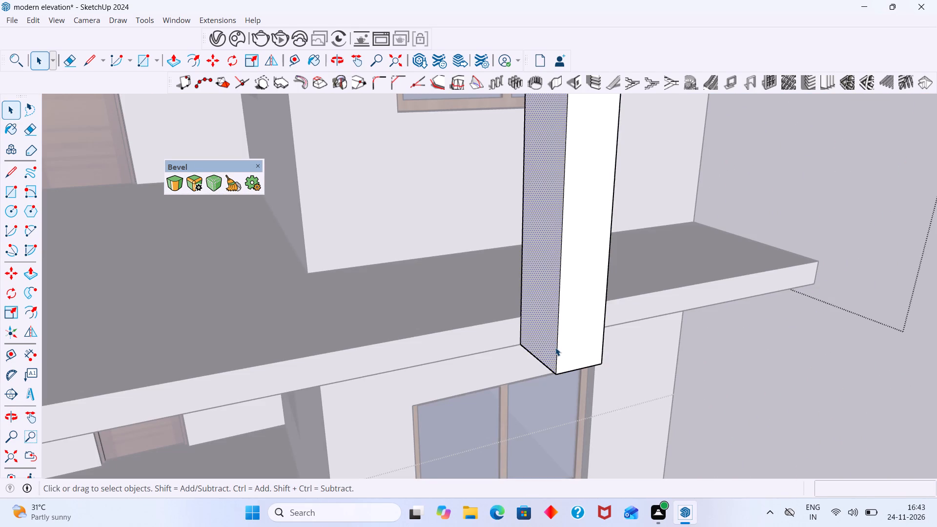
pyautogui.press('r')
pyautogui.scroll(9, 562, 363)
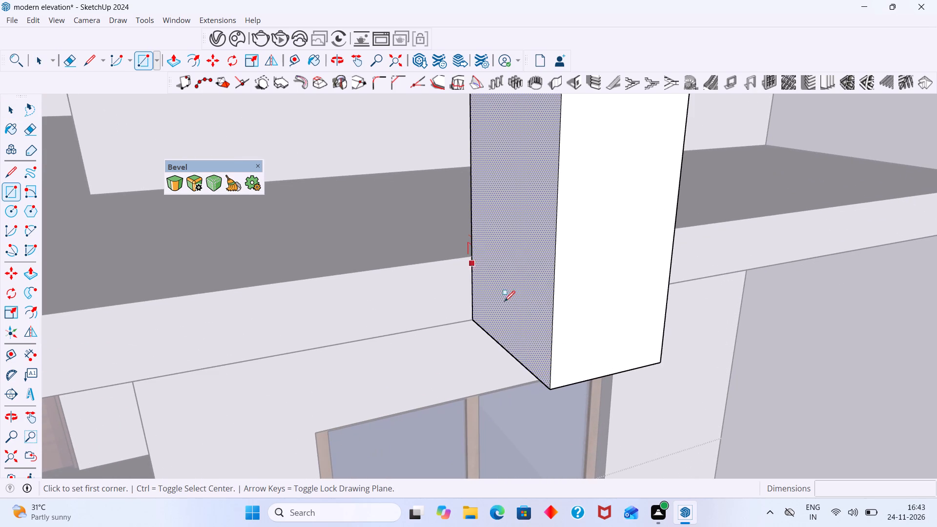
pyautogui.click(549, 389)
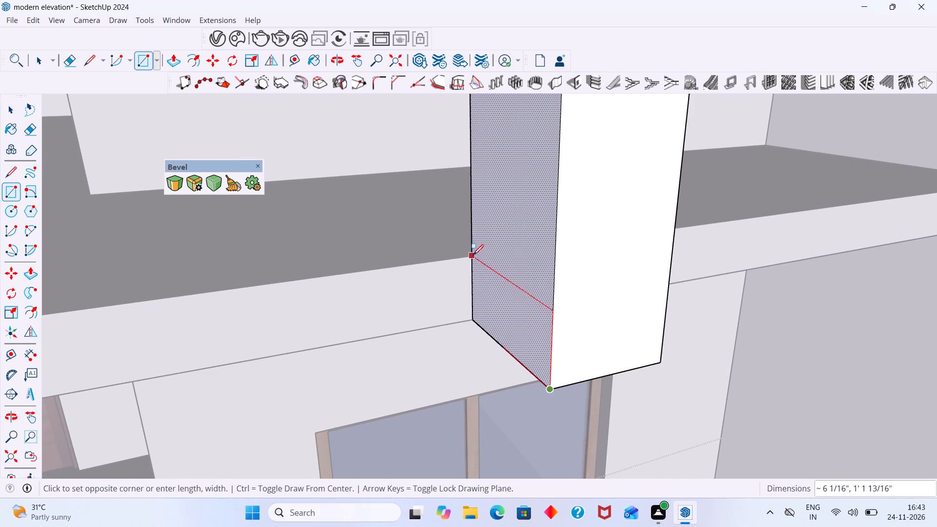
pyautogui.scroll(5, 471, 257)
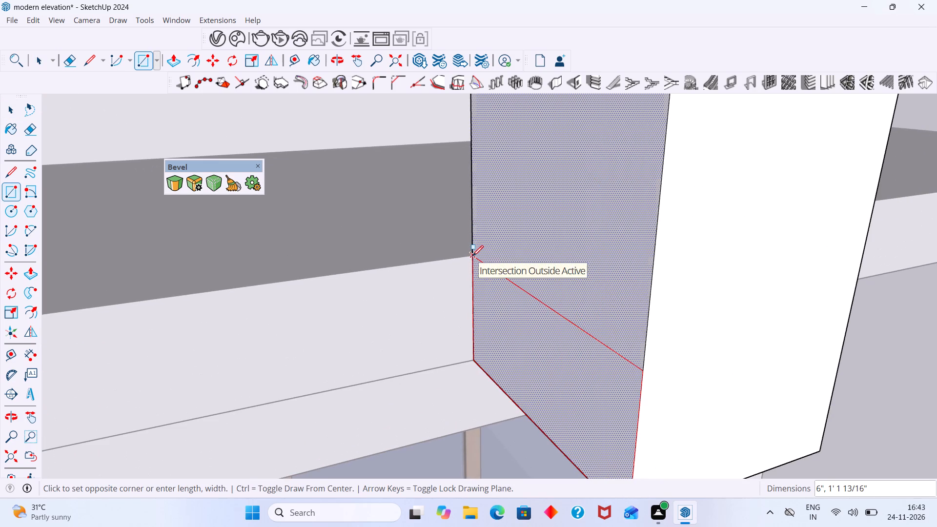
pyautogui.click(472, 256)
pyautogui.press('space')
# Push/Pull the new rectangle about 18' along the middle slab's front edge to its far front corner.
pyautogui.scroll(-8, 529, 307)
pyautogui.click(541, 334)
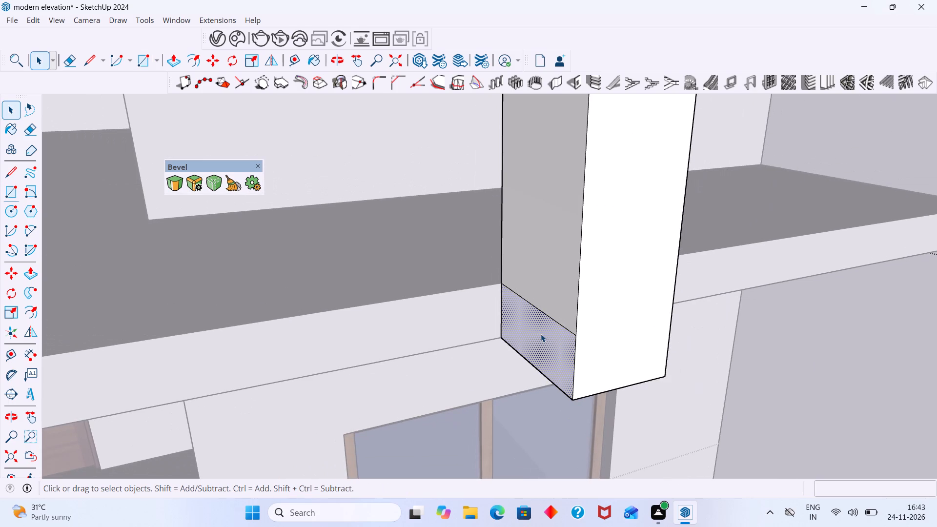
pyautogui.press('p')
pyautogui.click(541, 334)
pyautogui.scroll(-16, 468, 345)
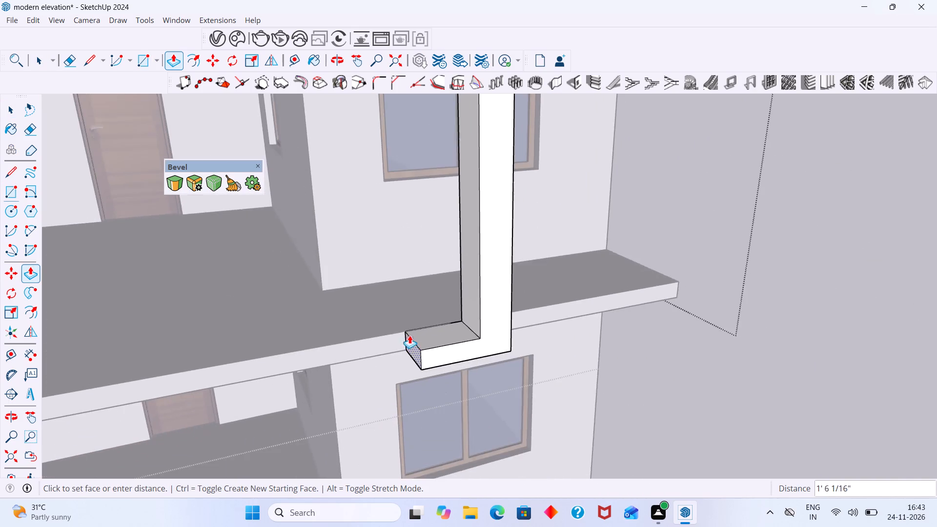
pyautogui.scroll(-10, 409, 335)
pyautogui.moveTo(371, 352); pyautogui.dragTo(649, 312, button='middle')
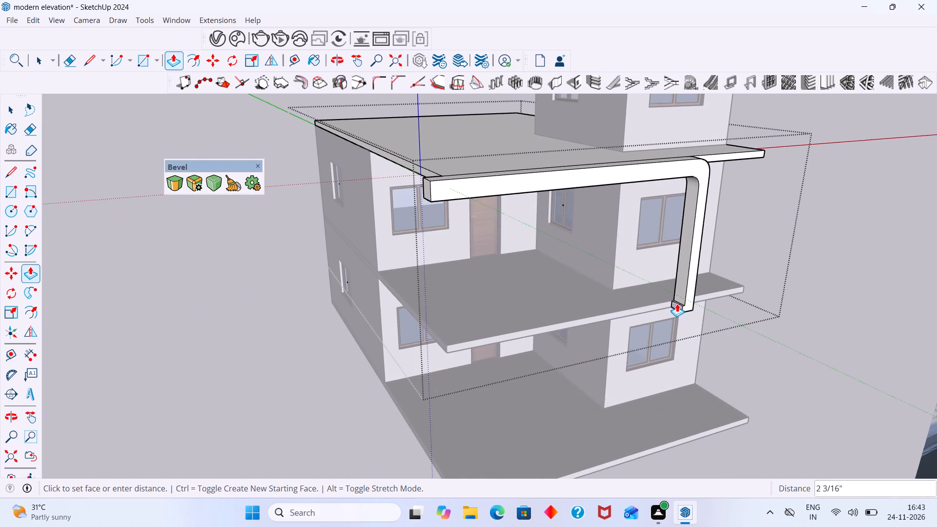
pyautogui.scroll(9, 456, 360)
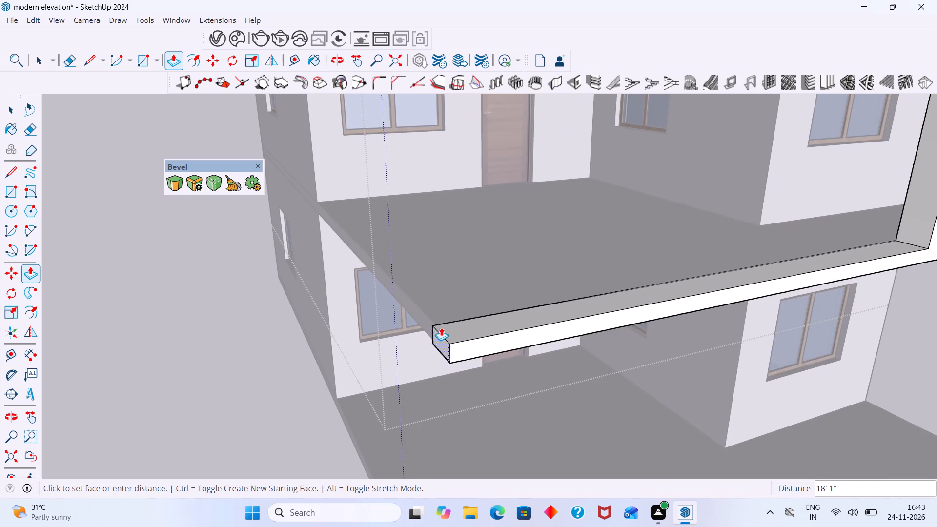
pyautogui.click(432, 325)
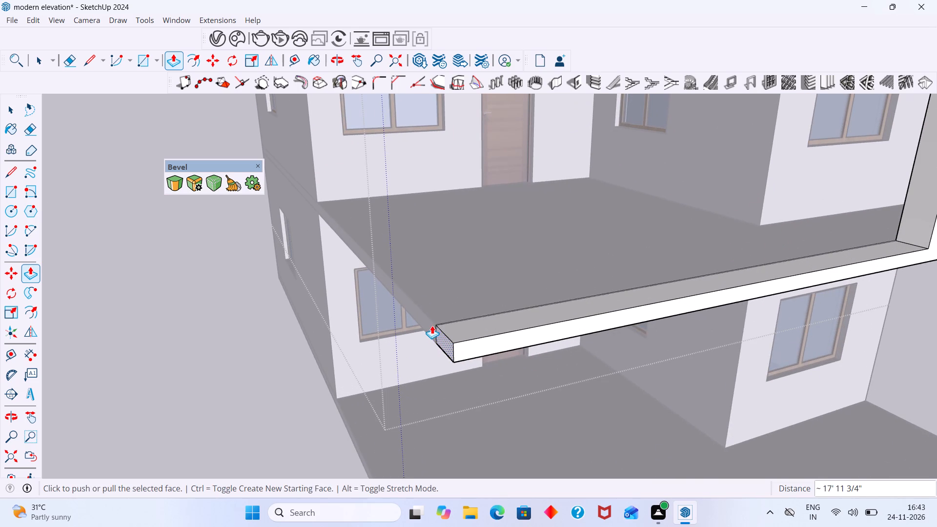
pyautogui.press('space')
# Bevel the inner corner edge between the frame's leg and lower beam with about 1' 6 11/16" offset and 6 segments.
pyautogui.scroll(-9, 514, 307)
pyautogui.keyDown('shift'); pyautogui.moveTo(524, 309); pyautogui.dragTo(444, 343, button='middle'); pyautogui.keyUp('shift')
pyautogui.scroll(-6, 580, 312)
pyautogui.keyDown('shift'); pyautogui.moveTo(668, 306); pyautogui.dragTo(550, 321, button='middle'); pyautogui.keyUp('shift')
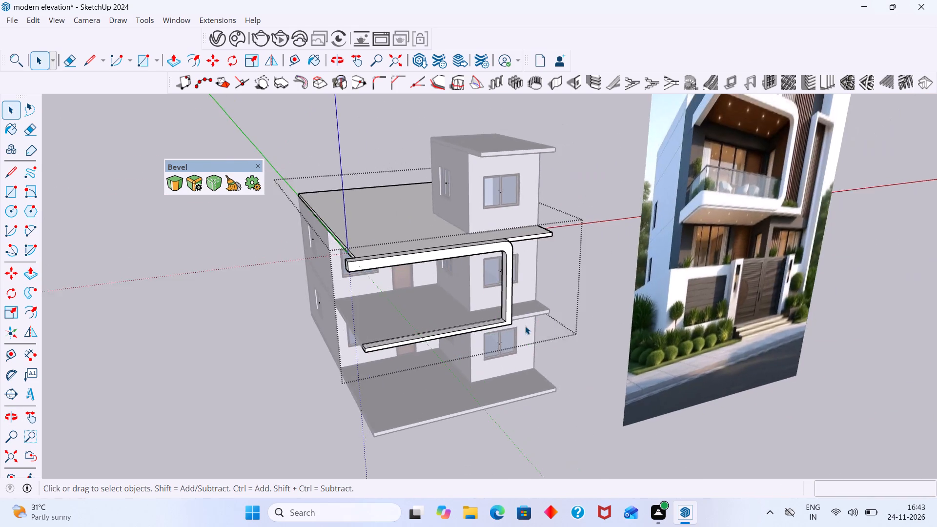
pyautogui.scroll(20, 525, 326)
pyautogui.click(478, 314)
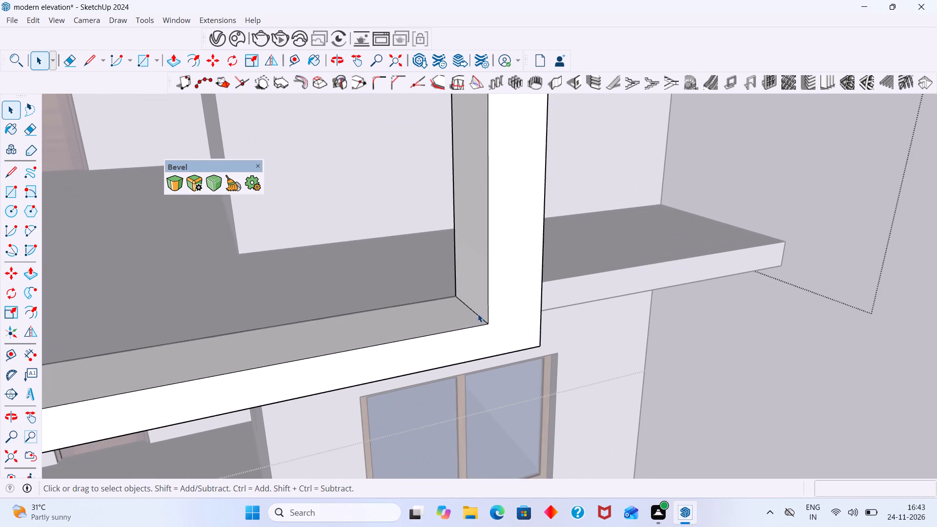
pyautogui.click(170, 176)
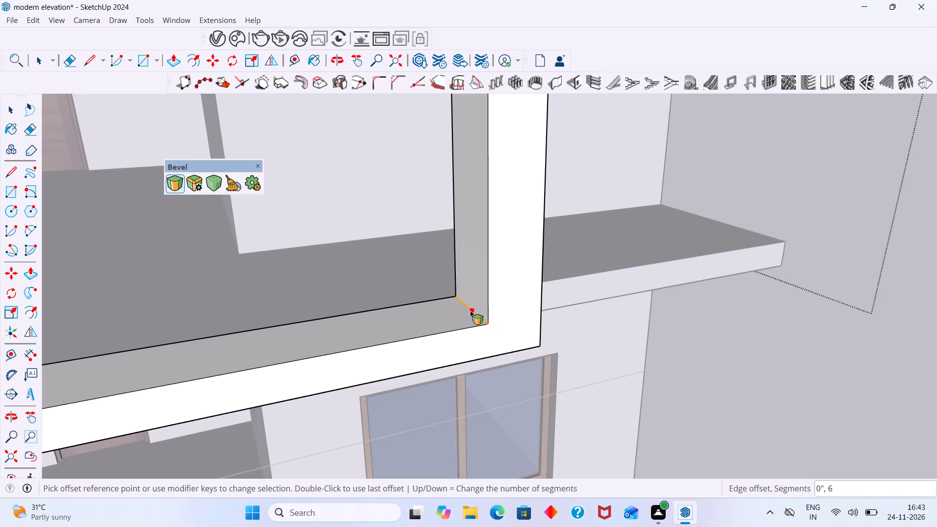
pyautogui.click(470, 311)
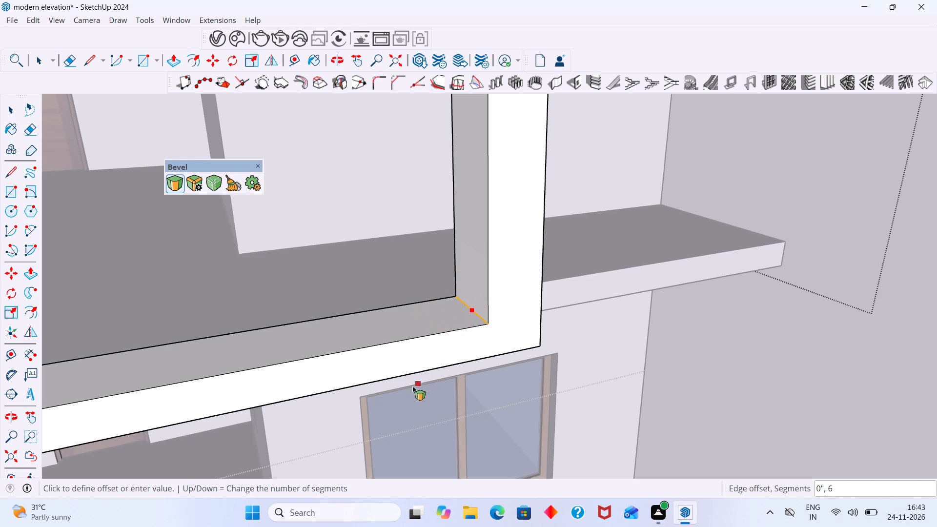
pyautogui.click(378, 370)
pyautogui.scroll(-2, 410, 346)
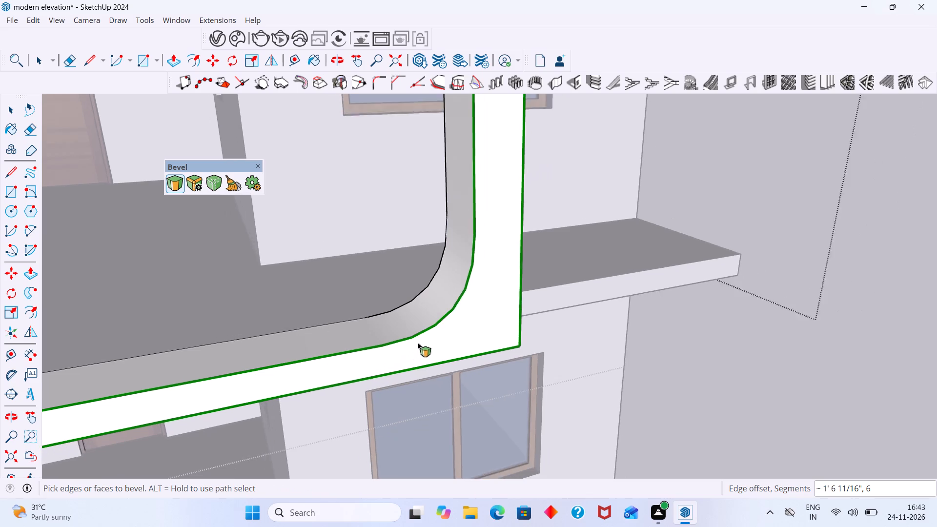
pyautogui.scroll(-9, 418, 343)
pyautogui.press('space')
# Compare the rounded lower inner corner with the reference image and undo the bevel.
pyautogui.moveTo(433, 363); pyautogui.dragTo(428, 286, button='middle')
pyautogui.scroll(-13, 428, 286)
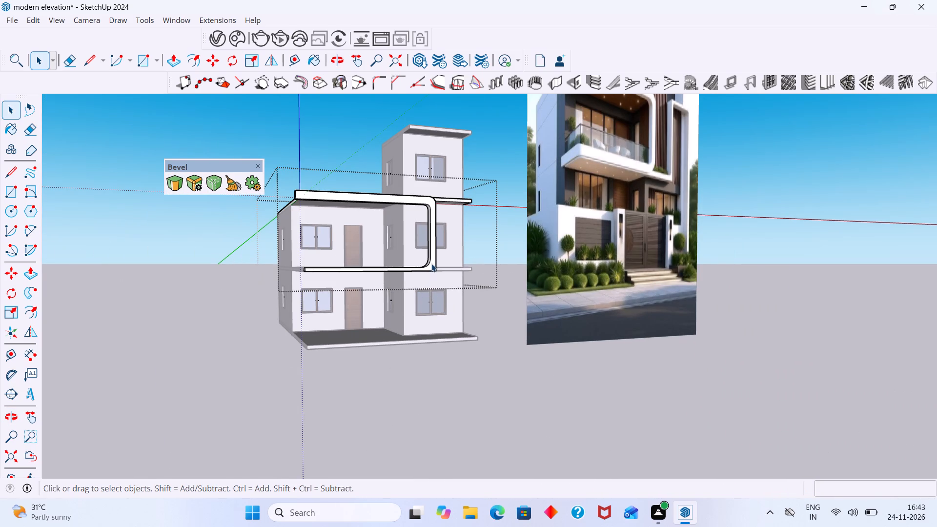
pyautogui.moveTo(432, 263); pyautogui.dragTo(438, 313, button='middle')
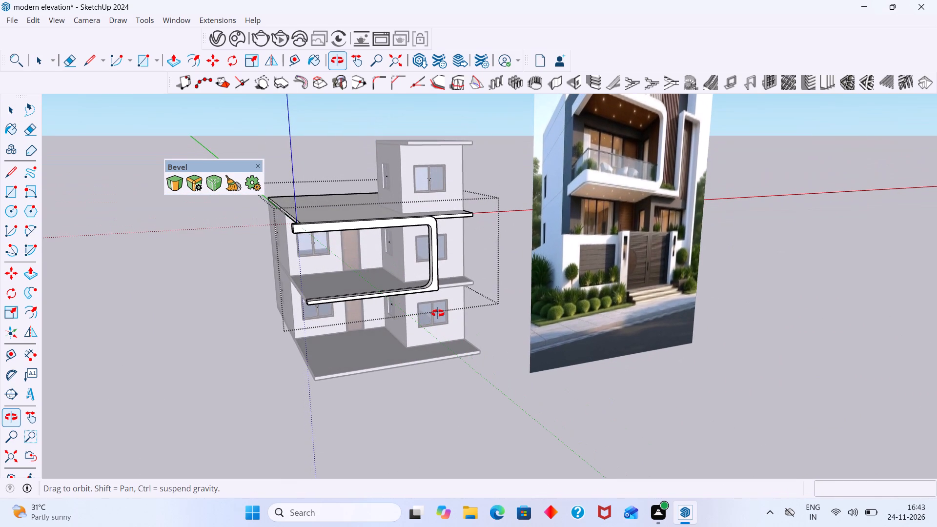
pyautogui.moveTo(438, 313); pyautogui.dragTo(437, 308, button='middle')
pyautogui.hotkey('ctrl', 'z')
# Push/Pull the top face of the frame's lower beam up about 1' 2 13/16" to form a balcony parapet.
pyautogui.scroll(3, 410, 287)
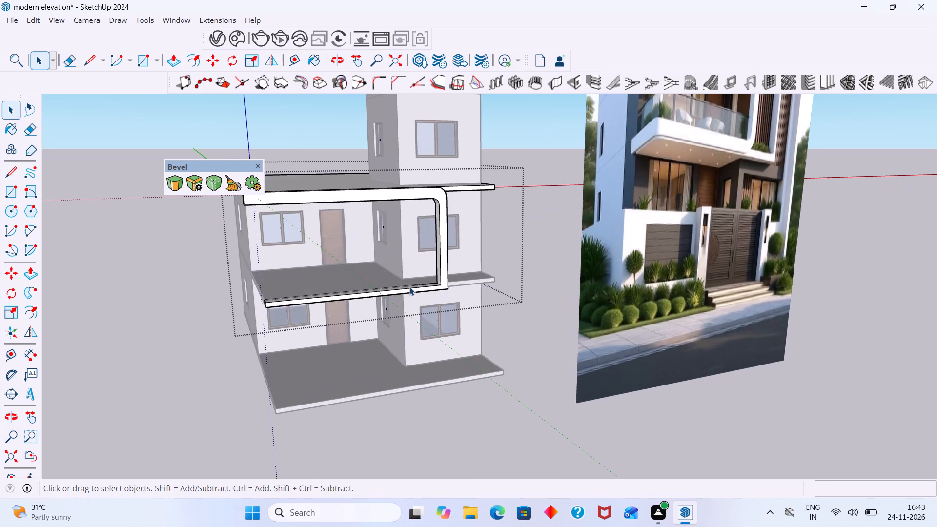
pyautogui.moveTo(408, 288); pyautogui.dragTo(408, 302, button='middle')
pyautogui.scroll(2, 422, 308)
pyautogui.moveTo(418, 307); pyautogui.dragTo(538, 347, button='middle')
pyautogui.scroll(7, 476, 337)
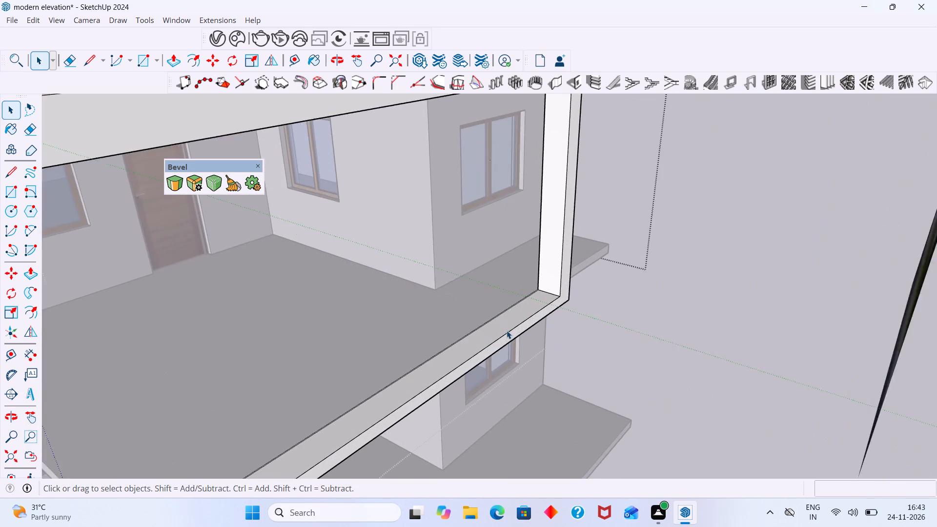
pyautogui.scroll(1, 507, 330)
pyautogui.moveTo(508, 324); pyautogui.dragTo(655, 302, button='middle')
pyautogui.scroll(3, 620, 318)
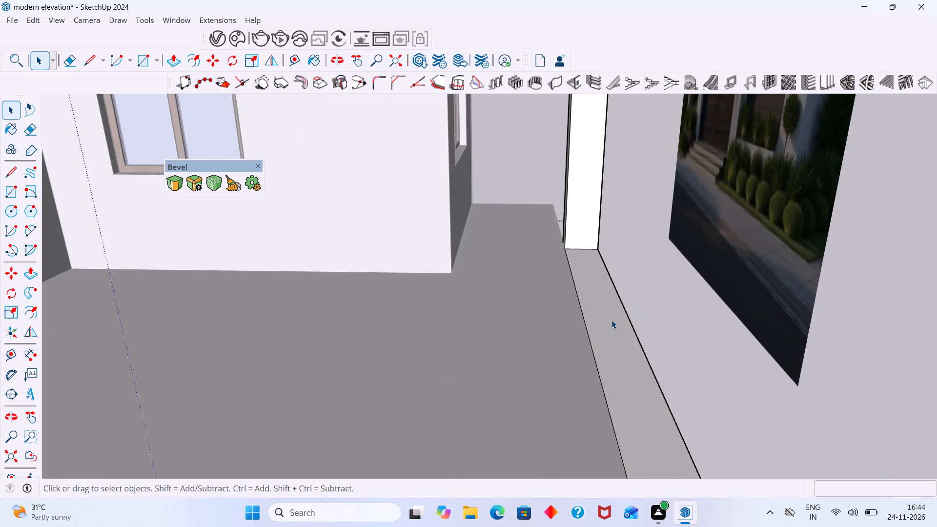
pyautogui.click(611, 320)
pyautogui.press('p')
pyautogui.click(610, 320)
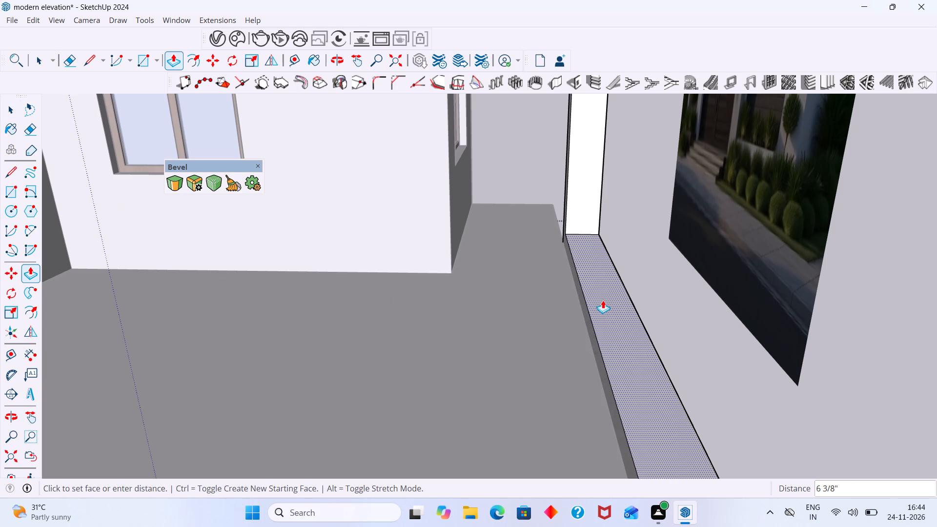
pyautogui.moveTo(594, 293); pyautogui.dragTo(481, 256, button='middle')
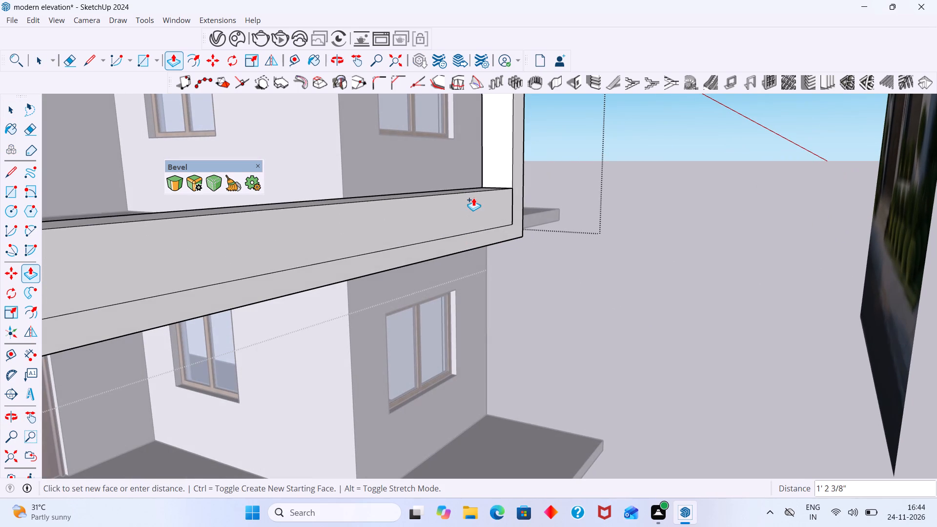
pyautogui.moveTo(475, 198); pyautogui.dragTo(418, 243, button='middle')
pyautogui.scroll(-12, 418, 243)
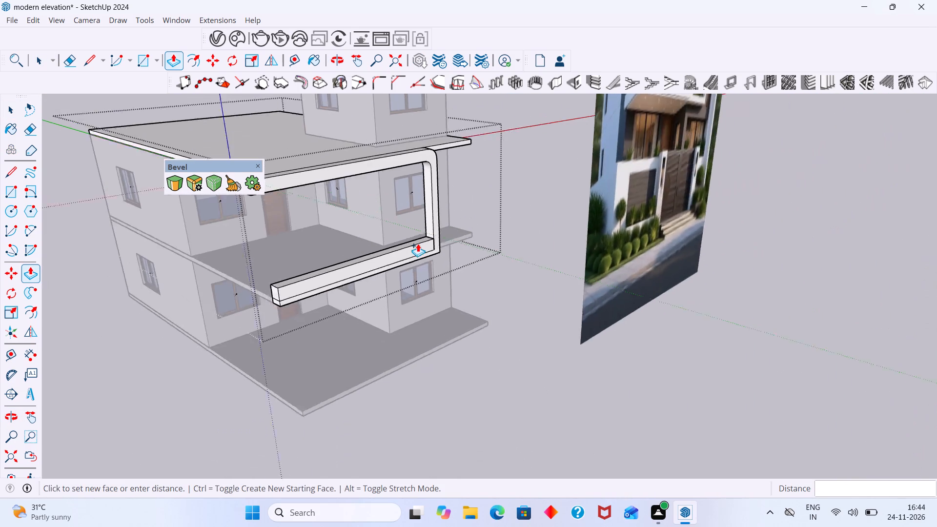
pyautogui.scroll(-5, 418, 243)
pyautogui.moveTo(418, 243); pyautogui.dragTo(302, 335, button='middle')
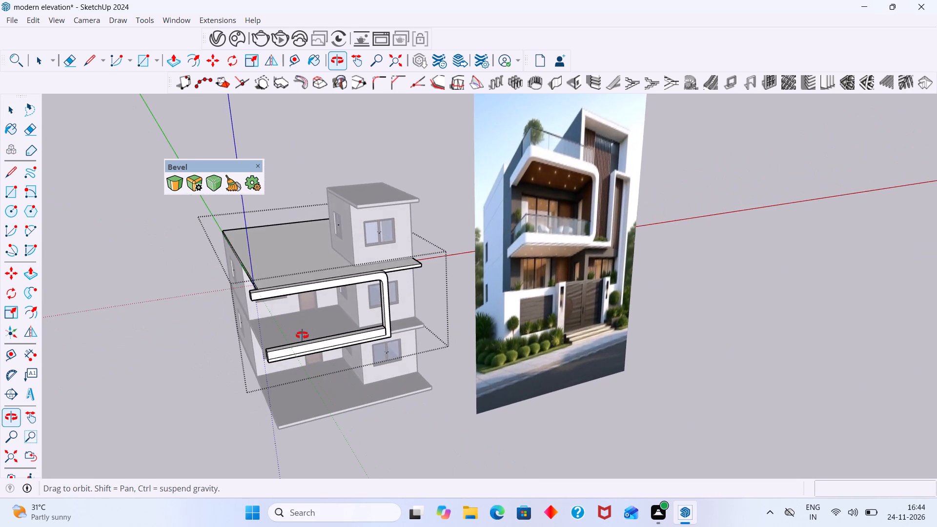
pyautogui.moveTo(302, 335); pyautogui.dragTo(302, 335, button='middle')
pyautogui.scroll(3, 302, 335)
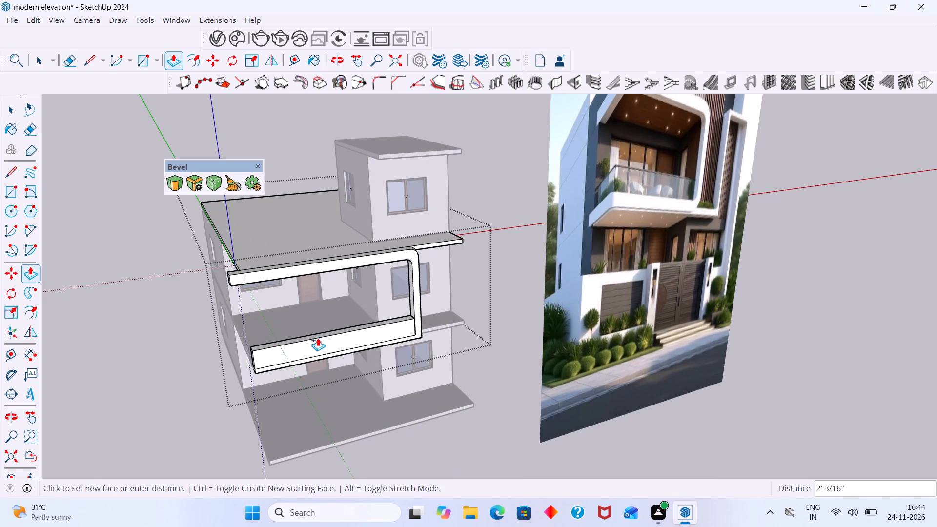
pyautogui.scroll(2, 389, 333)
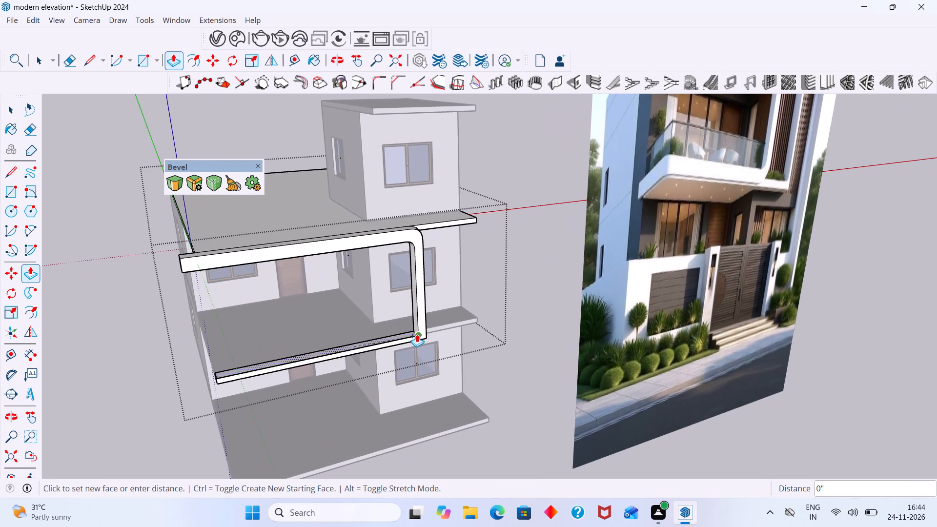
pyautogui.scroll(6, 419, 324)
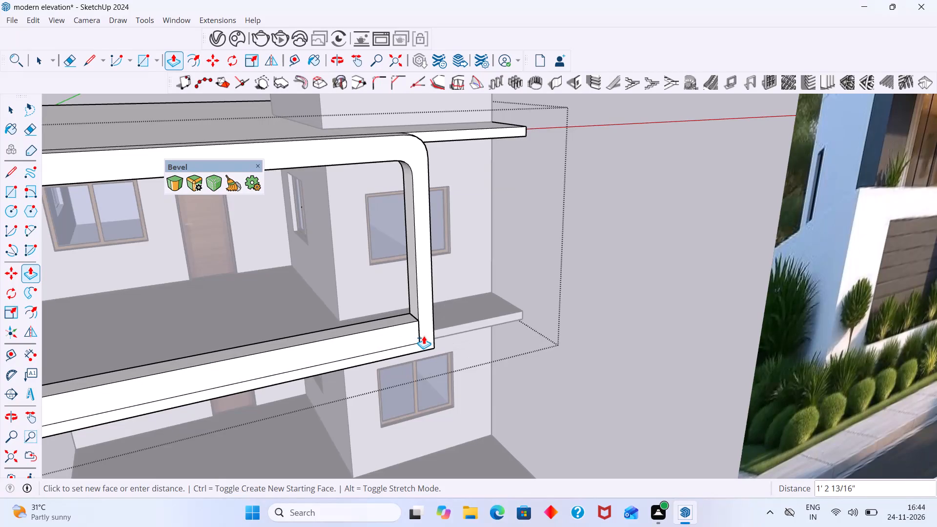
pyautogui.click(424, 337)
pyautogui.press('space')
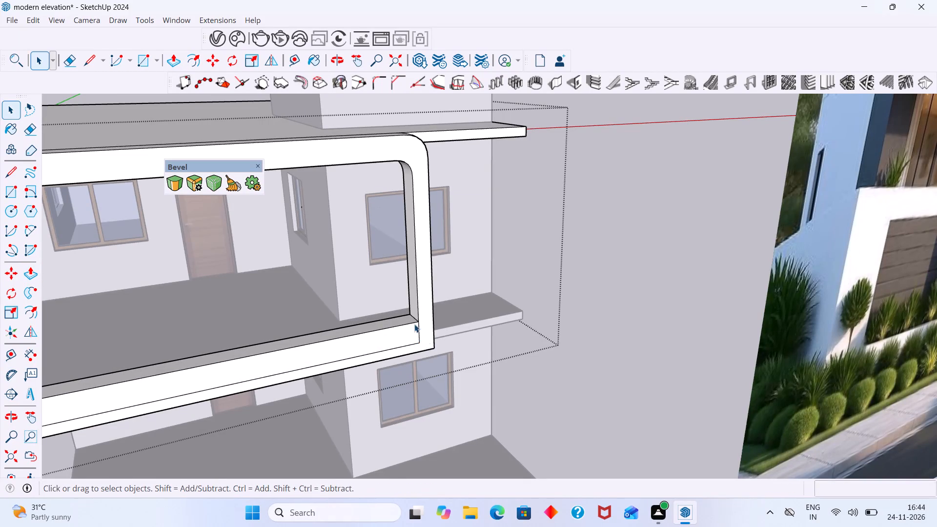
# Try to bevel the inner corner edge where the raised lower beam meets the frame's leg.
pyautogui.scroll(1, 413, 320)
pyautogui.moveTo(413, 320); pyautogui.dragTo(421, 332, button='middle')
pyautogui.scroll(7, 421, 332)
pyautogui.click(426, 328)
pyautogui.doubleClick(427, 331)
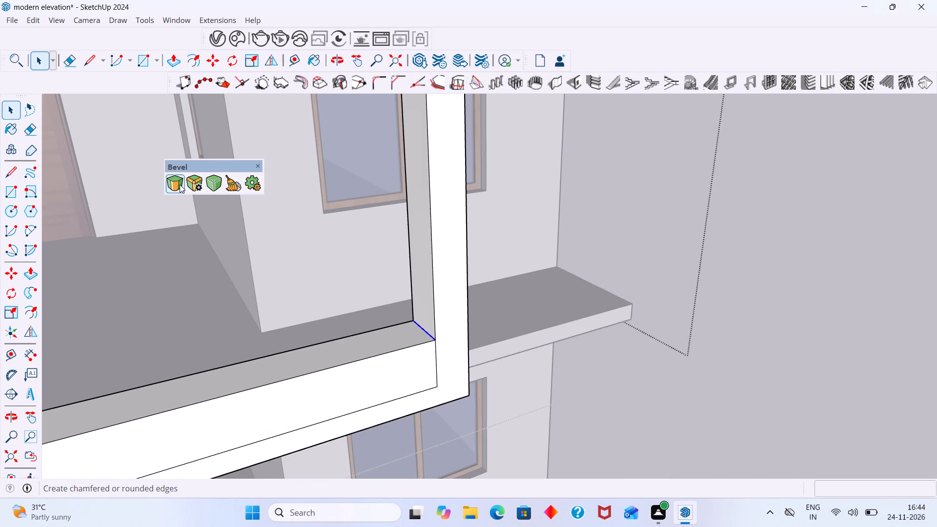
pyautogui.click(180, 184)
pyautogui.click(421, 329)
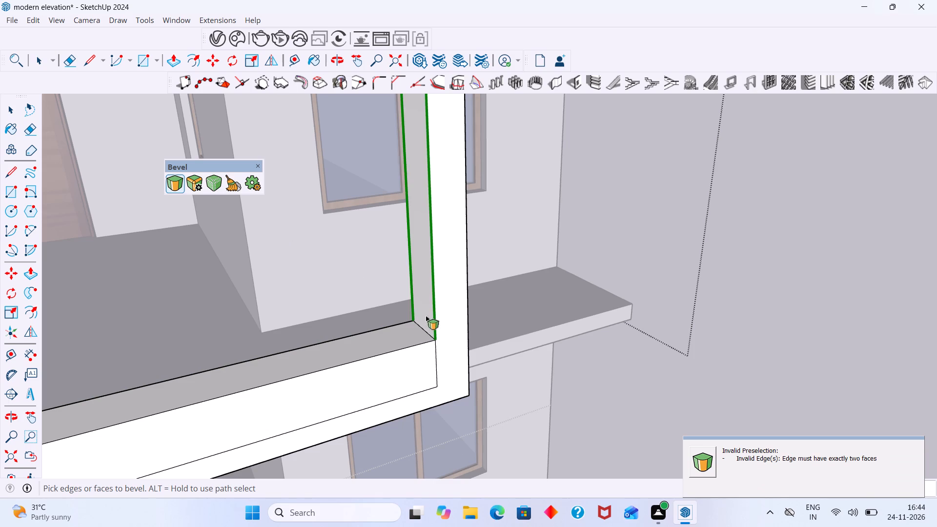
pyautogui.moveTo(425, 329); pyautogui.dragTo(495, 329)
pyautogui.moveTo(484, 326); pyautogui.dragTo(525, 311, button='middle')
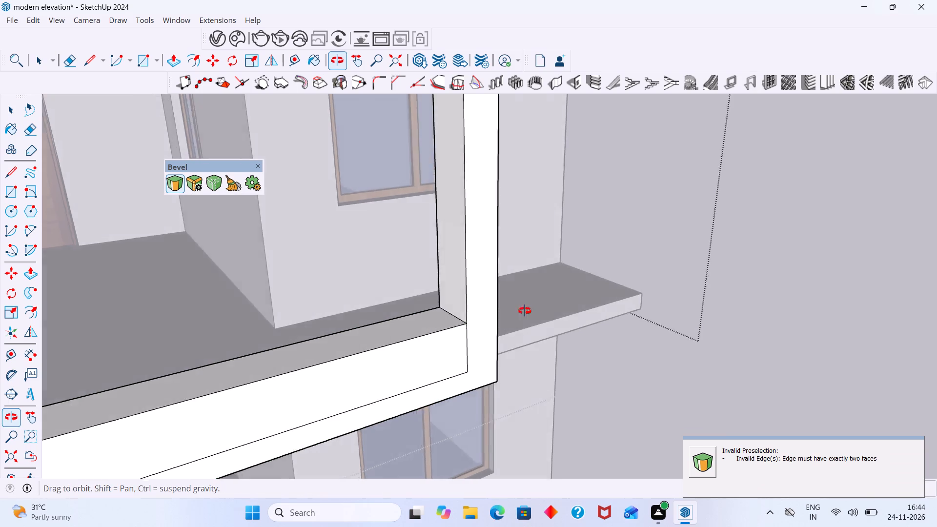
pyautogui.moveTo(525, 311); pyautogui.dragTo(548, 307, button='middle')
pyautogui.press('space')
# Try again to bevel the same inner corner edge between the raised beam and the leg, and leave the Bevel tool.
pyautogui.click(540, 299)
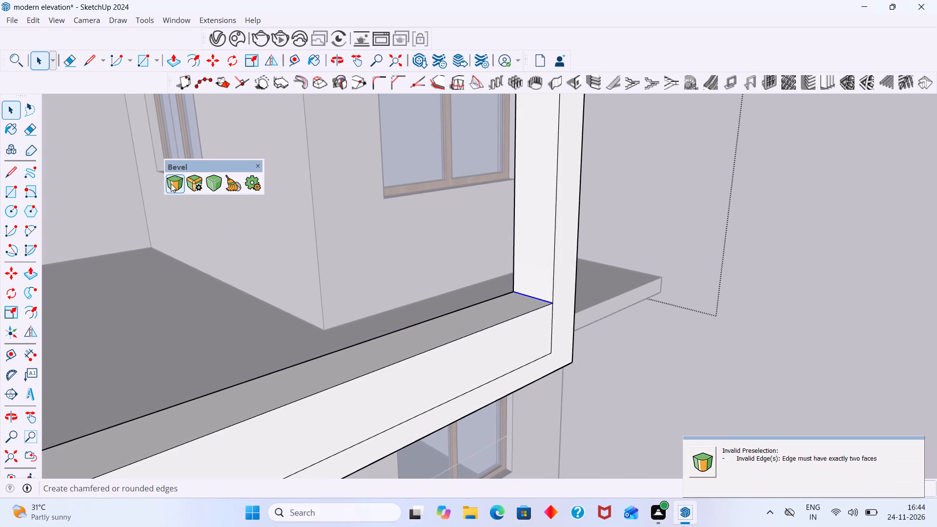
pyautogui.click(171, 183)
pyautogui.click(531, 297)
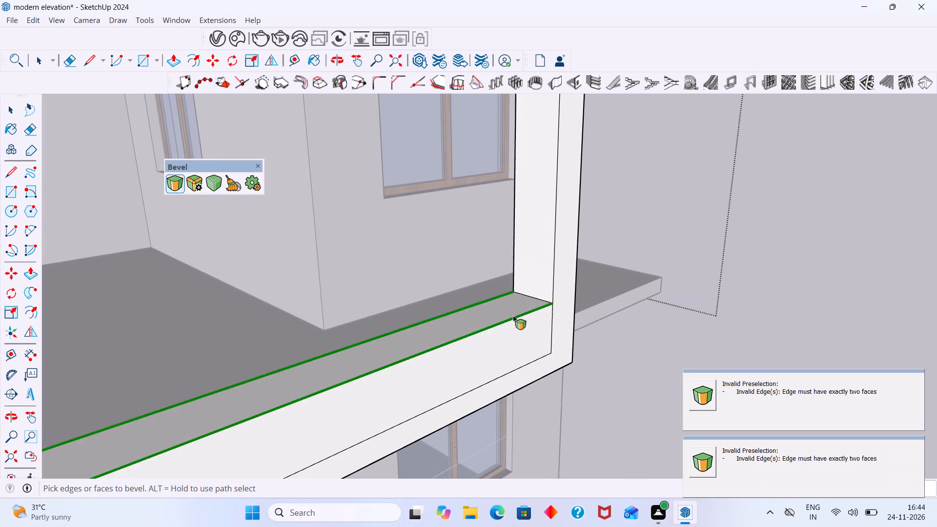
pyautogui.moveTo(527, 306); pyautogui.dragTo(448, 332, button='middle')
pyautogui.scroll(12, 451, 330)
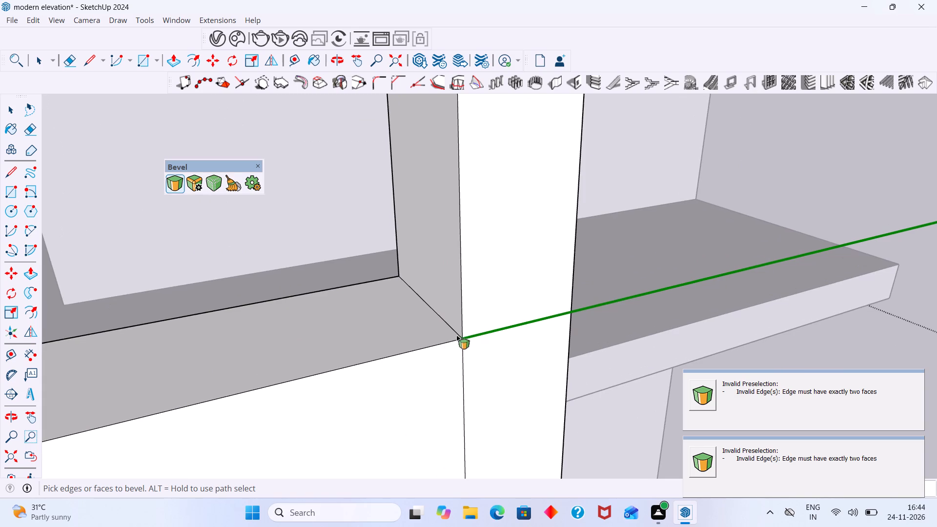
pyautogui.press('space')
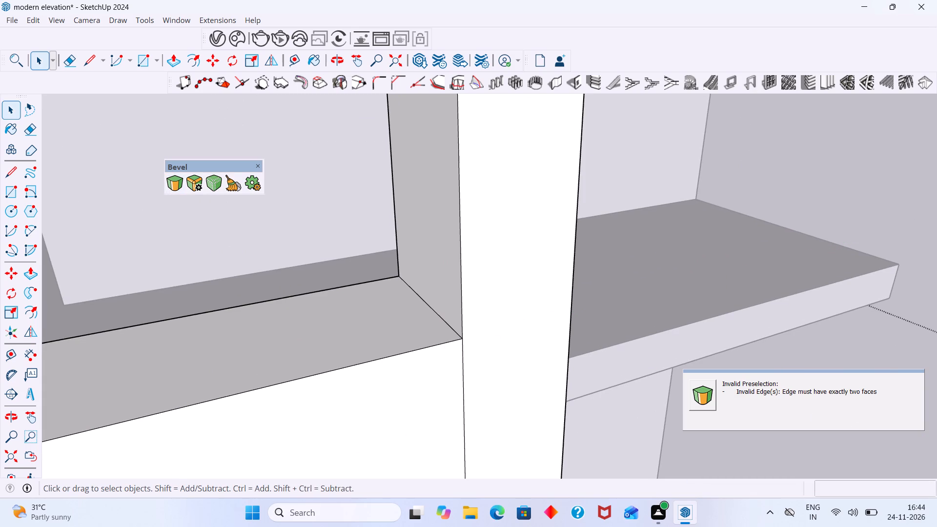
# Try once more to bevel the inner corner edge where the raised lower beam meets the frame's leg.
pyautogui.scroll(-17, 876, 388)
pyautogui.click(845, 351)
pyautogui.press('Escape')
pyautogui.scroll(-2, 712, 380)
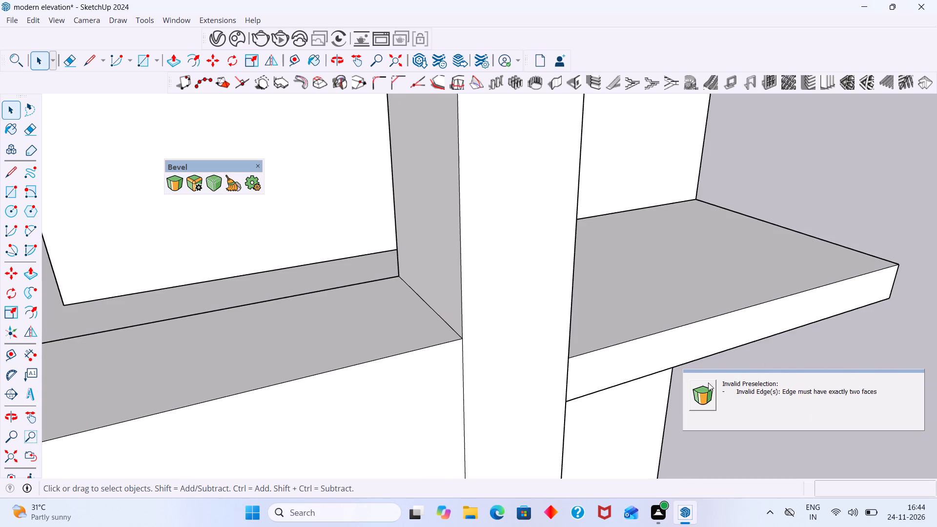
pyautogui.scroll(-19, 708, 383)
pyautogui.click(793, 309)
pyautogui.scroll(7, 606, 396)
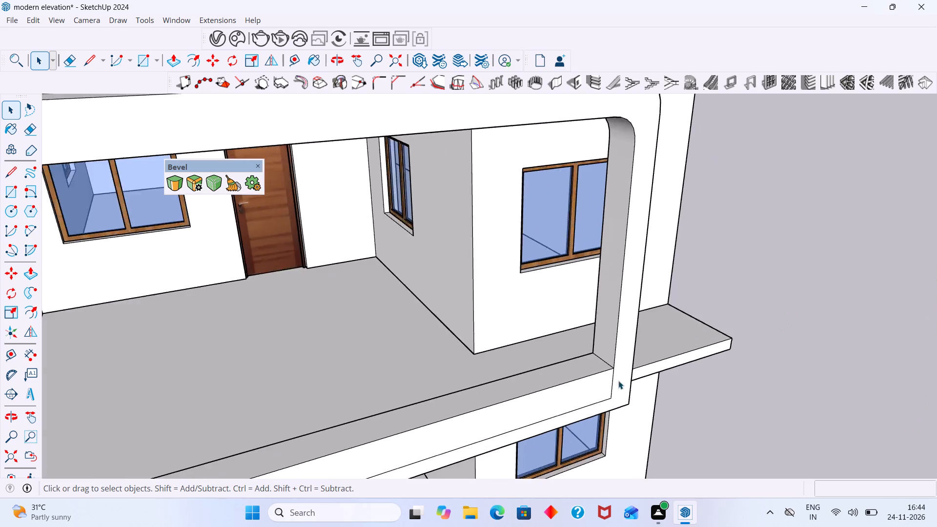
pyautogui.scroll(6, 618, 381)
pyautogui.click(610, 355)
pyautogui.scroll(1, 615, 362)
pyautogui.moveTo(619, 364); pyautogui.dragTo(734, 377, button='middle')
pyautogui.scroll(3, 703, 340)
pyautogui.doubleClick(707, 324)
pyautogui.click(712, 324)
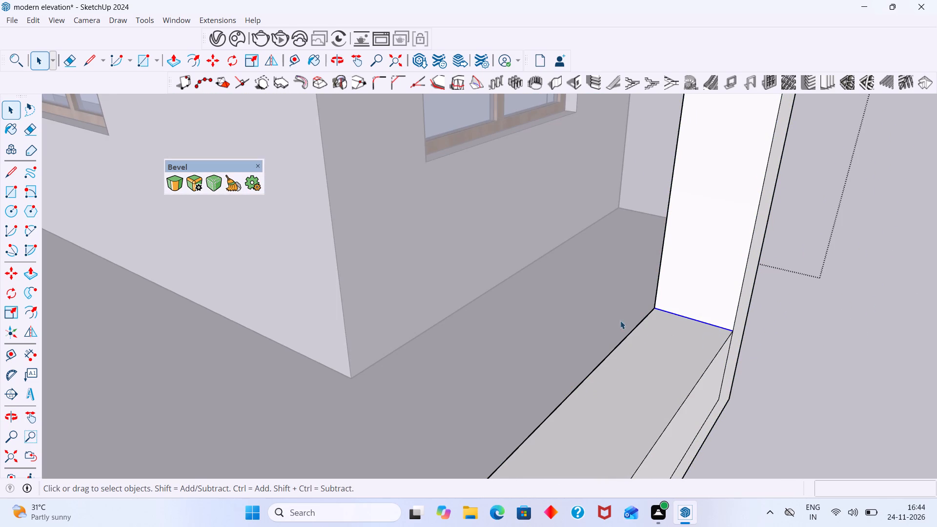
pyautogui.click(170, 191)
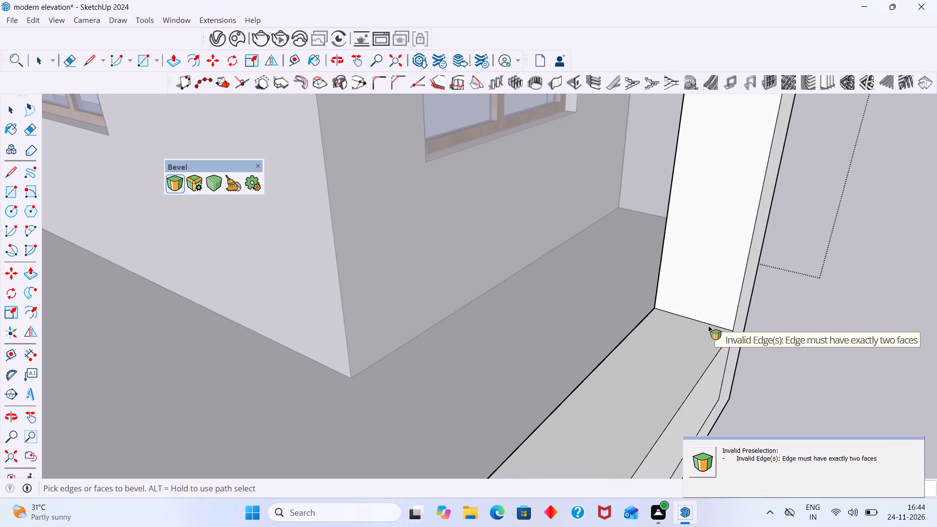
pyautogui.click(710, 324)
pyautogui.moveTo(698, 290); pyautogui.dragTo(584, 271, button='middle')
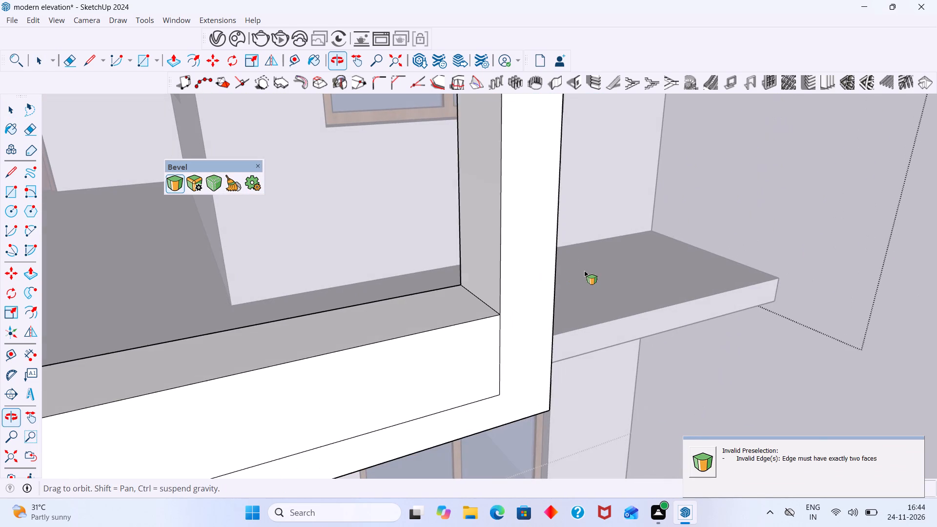
# Undo the raising of the frame's lower beam, leave the Bevel tool and close the frame group.
pyautogui.hotkey('ctrl', 'z')
pyautogui.hotkey('ctrl', 'z')
pyautogui.hotkey('ctrl', 'z')
pyautogui.hotkey('ctrl', 'z')
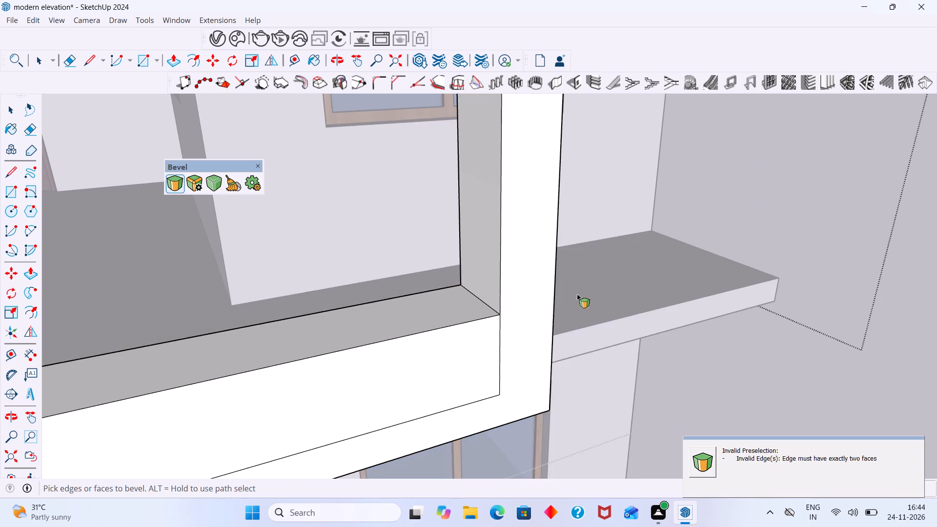
pyautogui.hotkey('ctrl', 'z')
pyautogui.press('space')
pyautogui.scroll(-8, 600, 373)
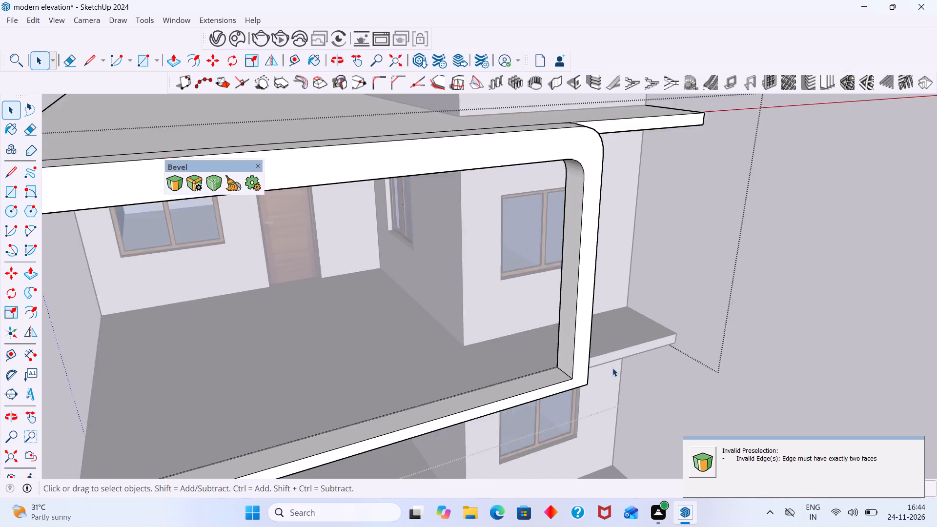
pyautogui.scroll(-2, 612, 368)
pyautogui.click(778, 326)
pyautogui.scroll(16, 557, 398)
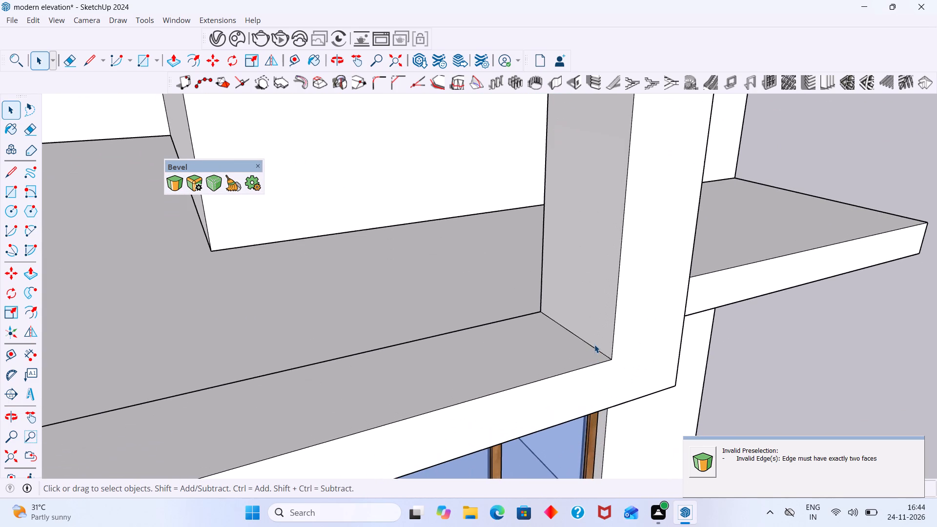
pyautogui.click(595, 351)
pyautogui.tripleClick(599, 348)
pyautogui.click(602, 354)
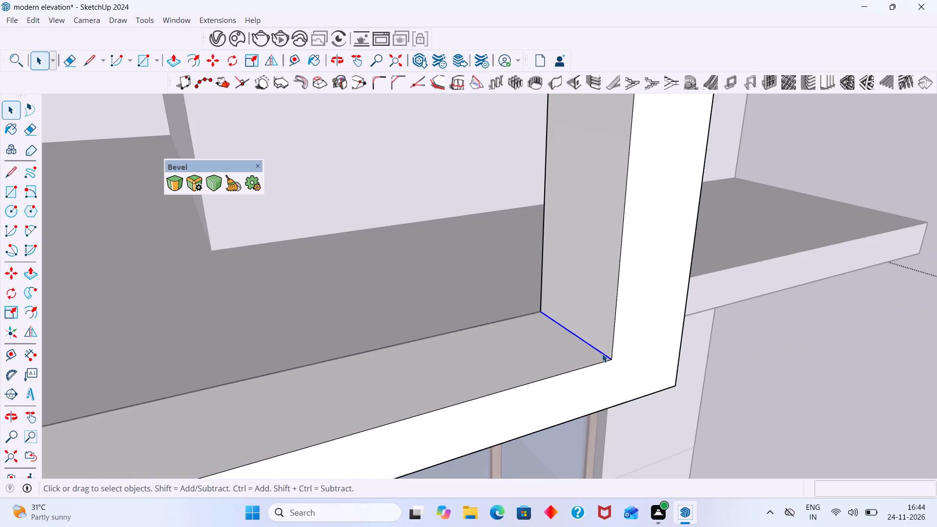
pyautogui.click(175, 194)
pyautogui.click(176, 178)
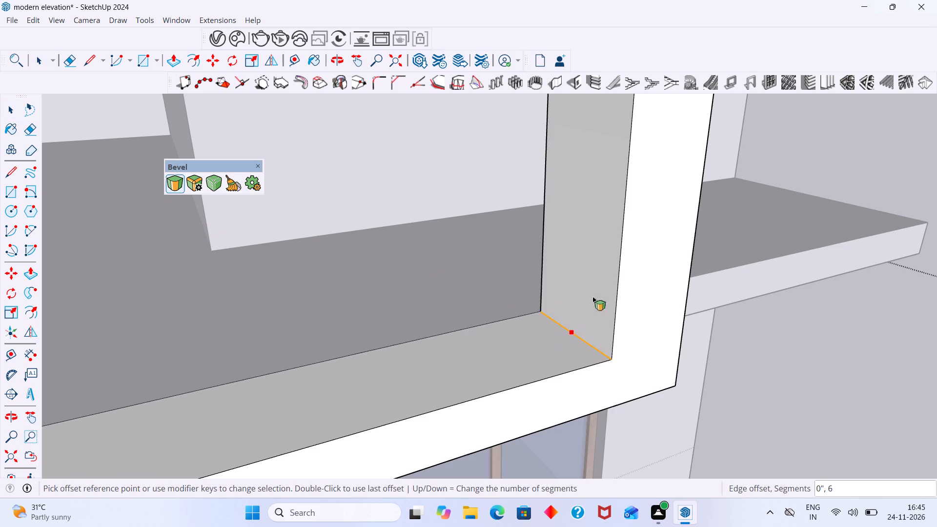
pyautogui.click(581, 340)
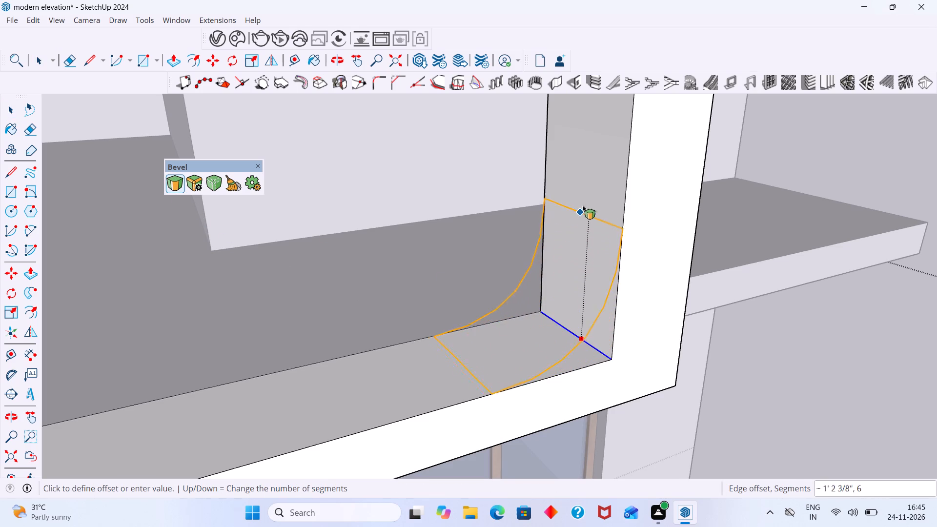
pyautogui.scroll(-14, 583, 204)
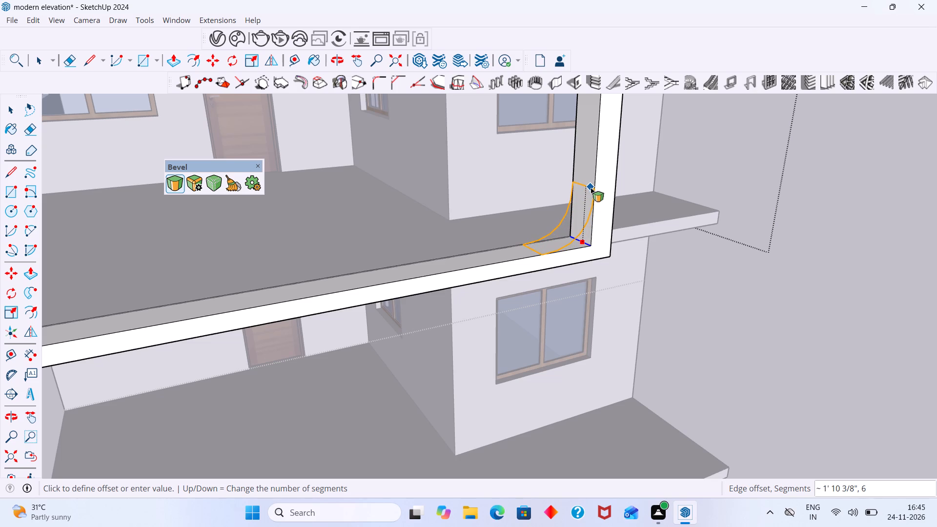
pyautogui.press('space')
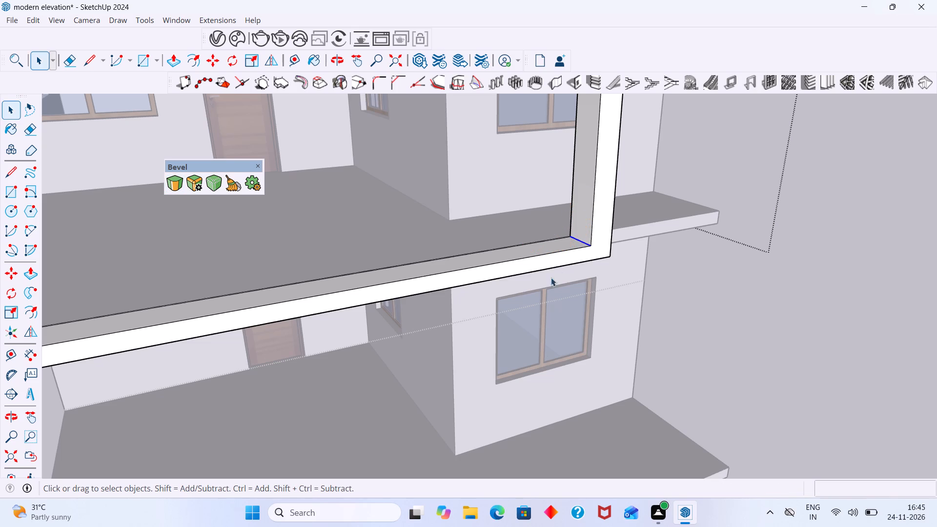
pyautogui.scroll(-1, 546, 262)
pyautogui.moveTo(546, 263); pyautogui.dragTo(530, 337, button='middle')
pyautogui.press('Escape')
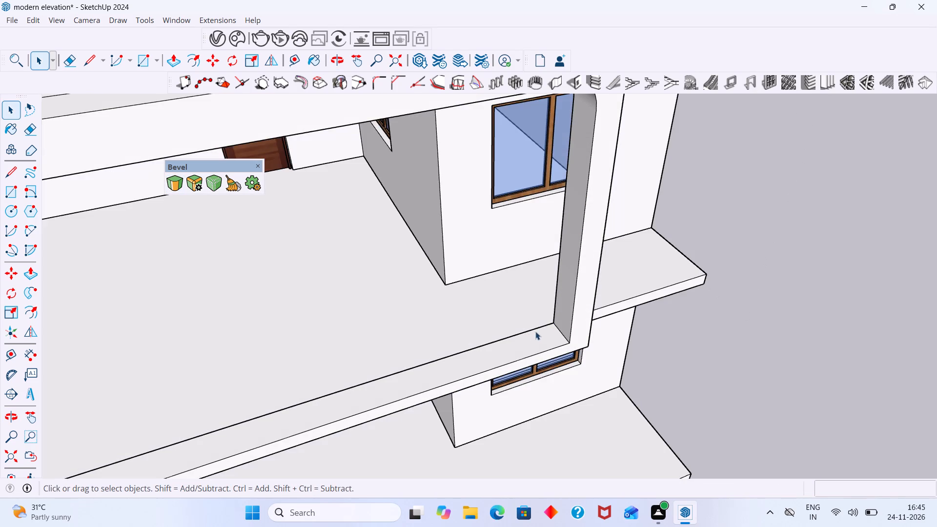
# Push/Pull the top face of the frame's lower beam up about 1' 7 3/4" to form the balcony parapet.
pyautogui.scroll(2, 532, 337)
pyautogui.tripleClick(531, 343)
pyautogui.click(536, 349)
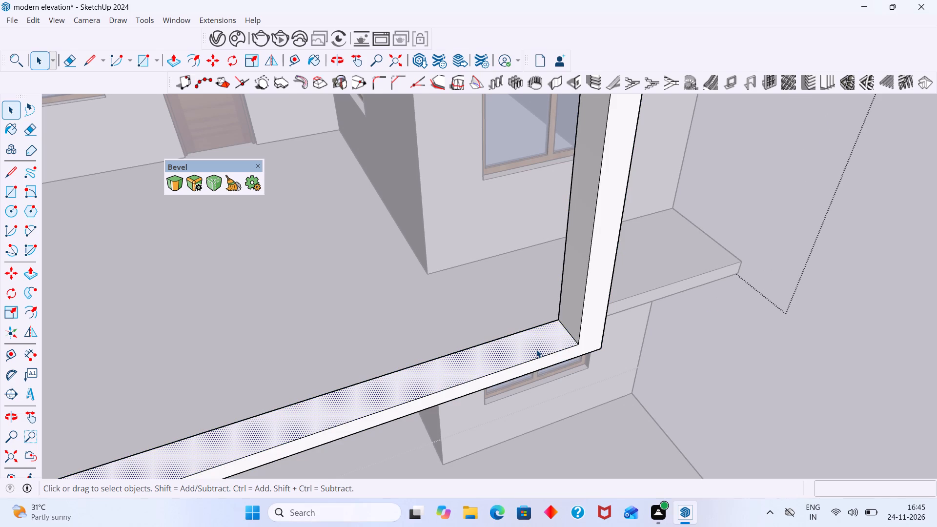
pyautogui.press('p')
pyautogui.click(536, 349)
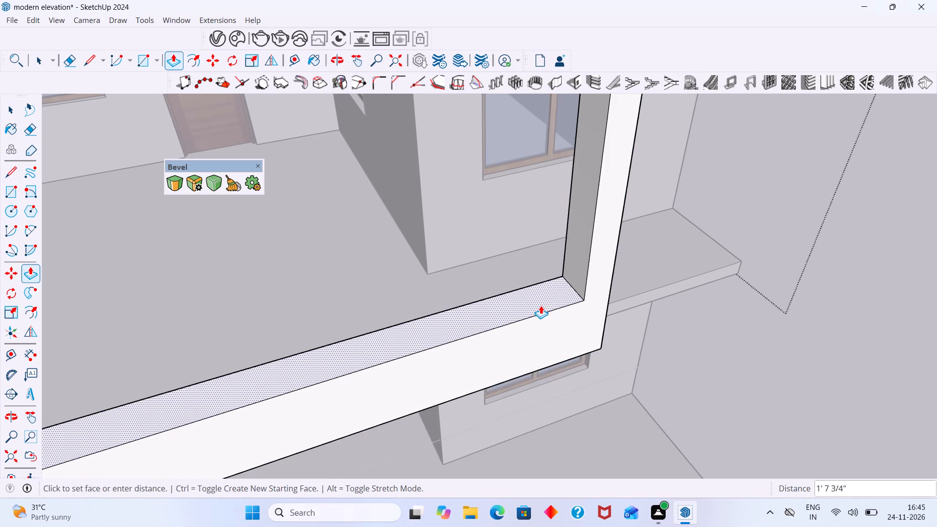
pyautogui.click(541, 305)
pyautogui.press('space')
# Bevel the inner corner edge between the lower beam and the frame's leg, with an offset of about 1' 10 5/16" and 6 segments.
pyautogui.scroll(4, 567, 293)
pyautogui.click(579, 288)
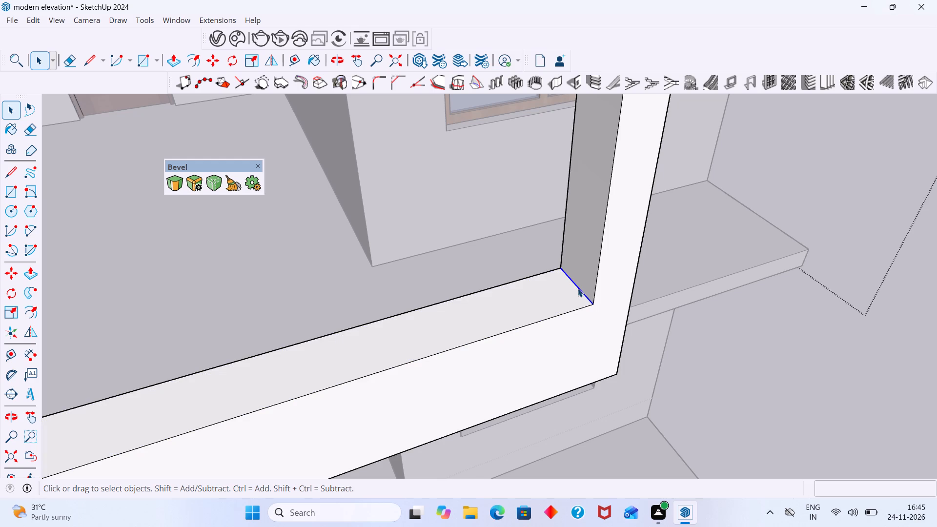
pyautogui.click(173, 185)
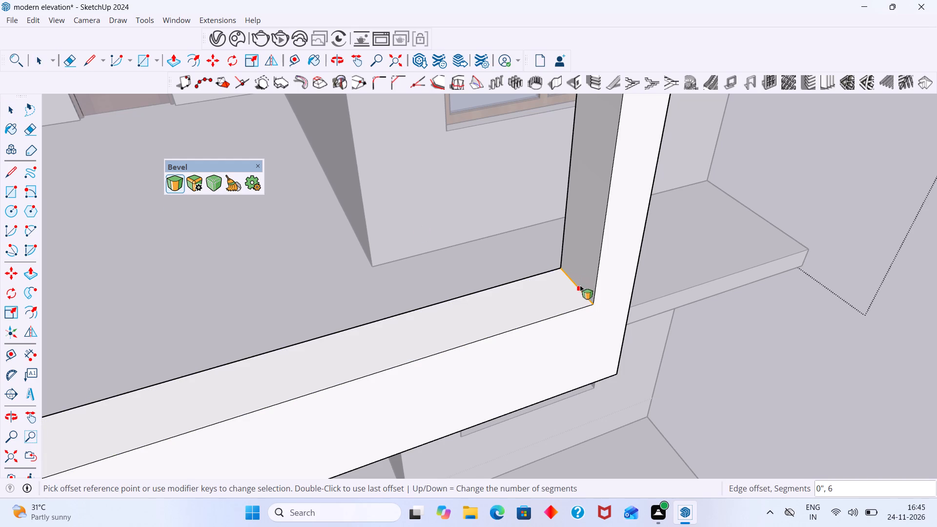
pyautogui.click(580, 285)
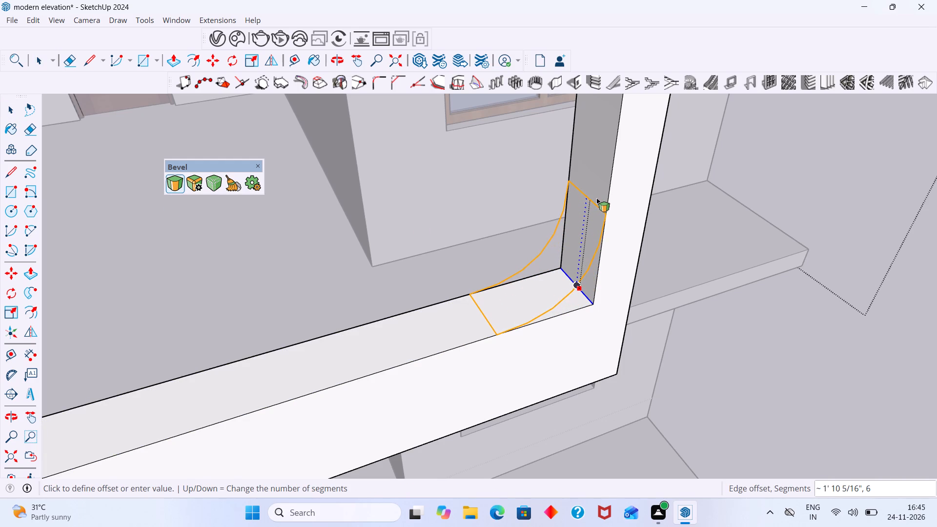
pyautogui.click(596, 198)
pyautogui.press('space')
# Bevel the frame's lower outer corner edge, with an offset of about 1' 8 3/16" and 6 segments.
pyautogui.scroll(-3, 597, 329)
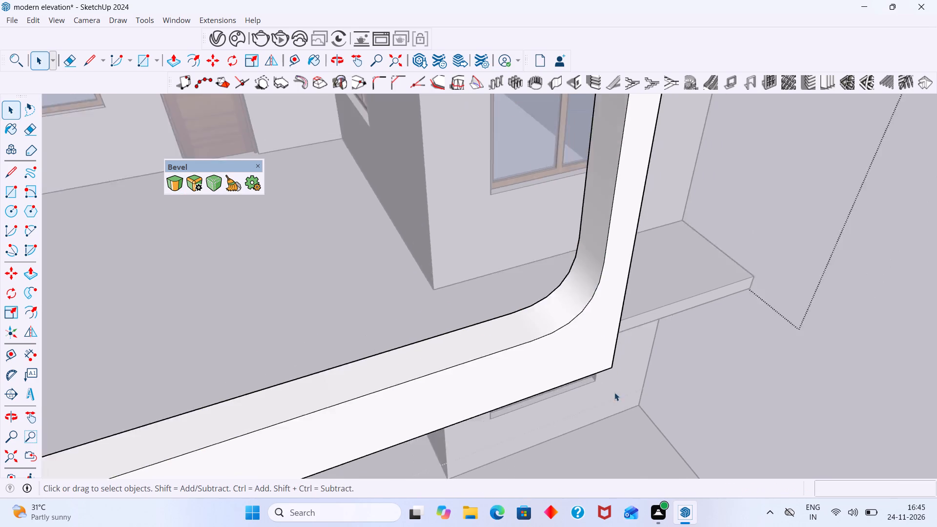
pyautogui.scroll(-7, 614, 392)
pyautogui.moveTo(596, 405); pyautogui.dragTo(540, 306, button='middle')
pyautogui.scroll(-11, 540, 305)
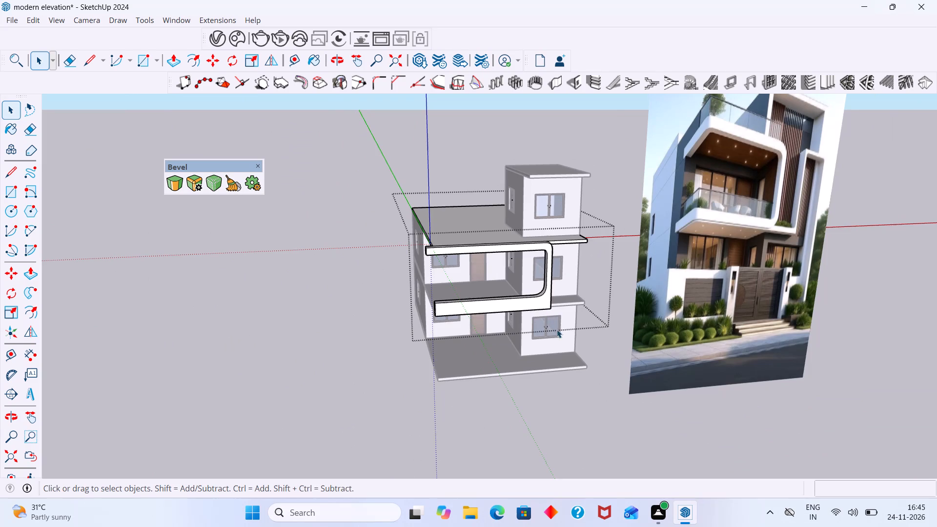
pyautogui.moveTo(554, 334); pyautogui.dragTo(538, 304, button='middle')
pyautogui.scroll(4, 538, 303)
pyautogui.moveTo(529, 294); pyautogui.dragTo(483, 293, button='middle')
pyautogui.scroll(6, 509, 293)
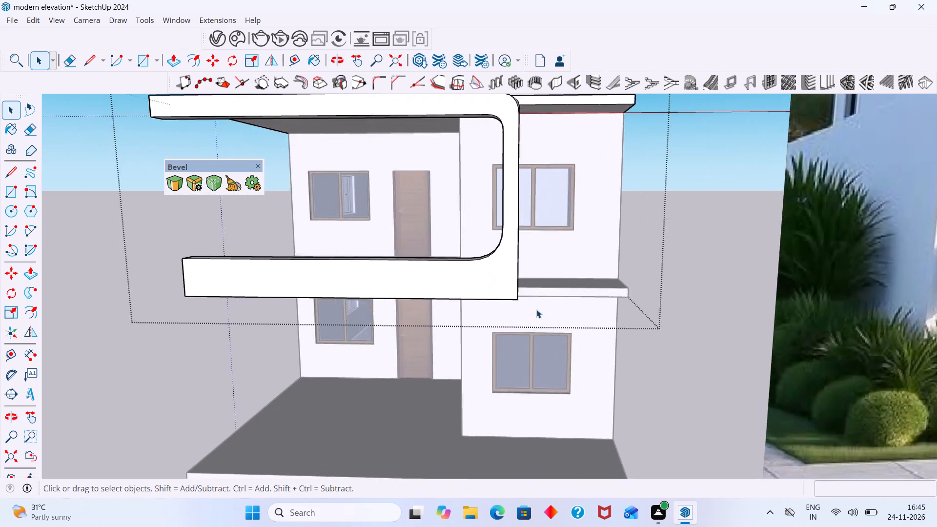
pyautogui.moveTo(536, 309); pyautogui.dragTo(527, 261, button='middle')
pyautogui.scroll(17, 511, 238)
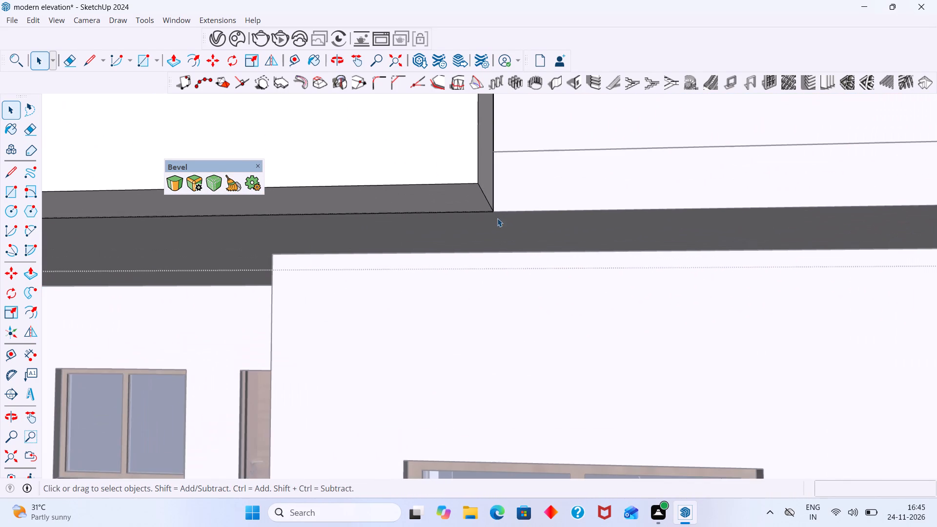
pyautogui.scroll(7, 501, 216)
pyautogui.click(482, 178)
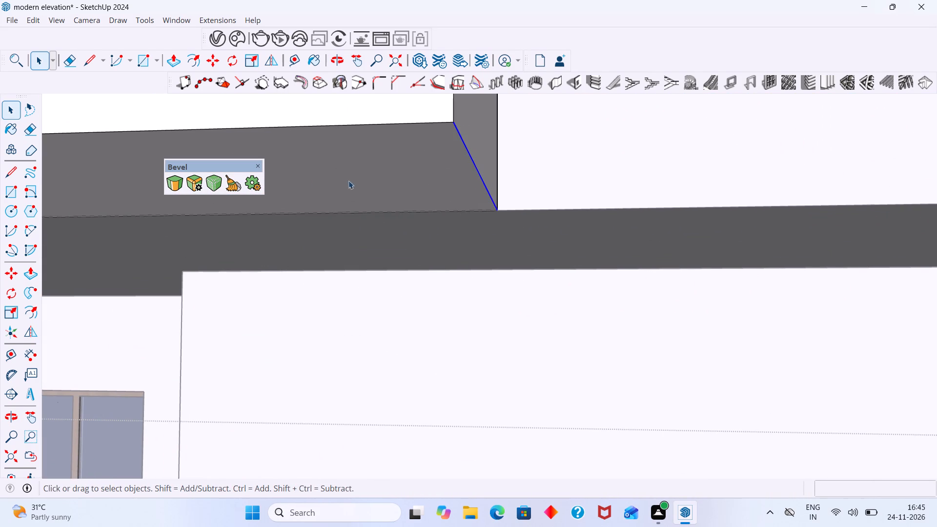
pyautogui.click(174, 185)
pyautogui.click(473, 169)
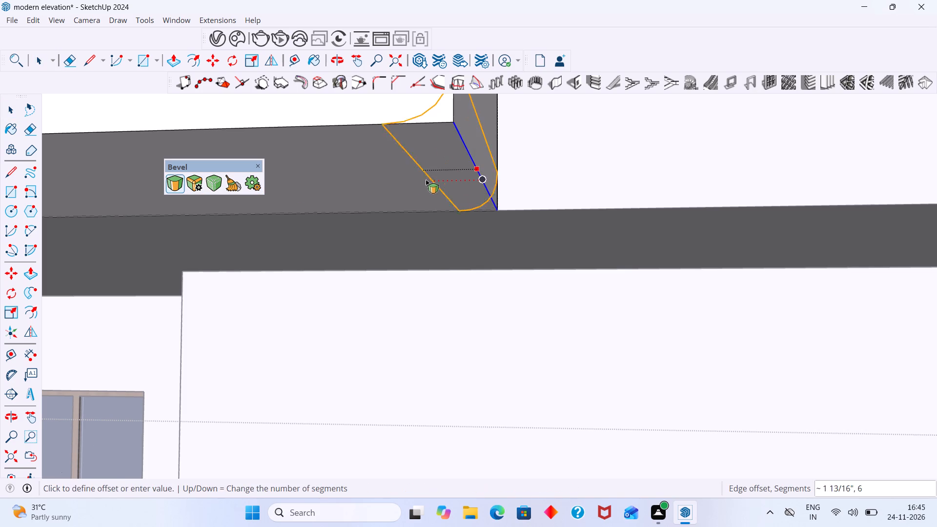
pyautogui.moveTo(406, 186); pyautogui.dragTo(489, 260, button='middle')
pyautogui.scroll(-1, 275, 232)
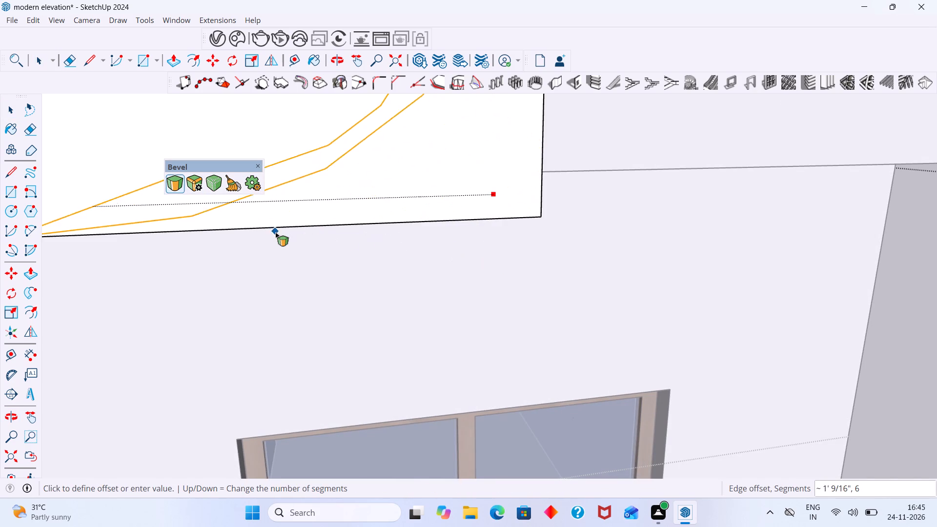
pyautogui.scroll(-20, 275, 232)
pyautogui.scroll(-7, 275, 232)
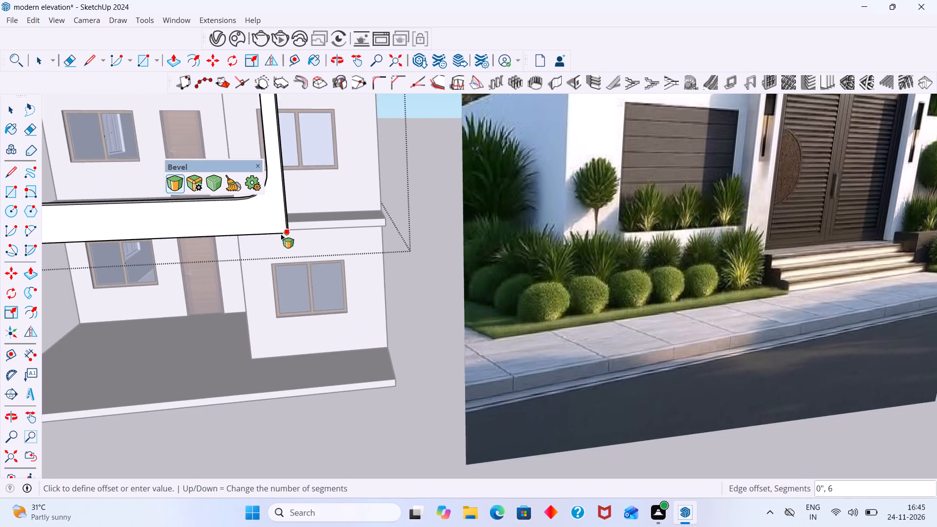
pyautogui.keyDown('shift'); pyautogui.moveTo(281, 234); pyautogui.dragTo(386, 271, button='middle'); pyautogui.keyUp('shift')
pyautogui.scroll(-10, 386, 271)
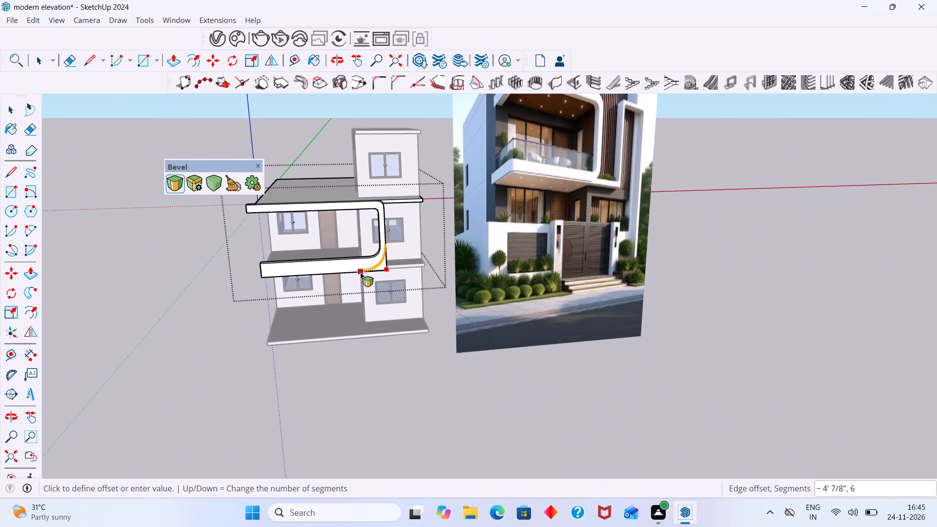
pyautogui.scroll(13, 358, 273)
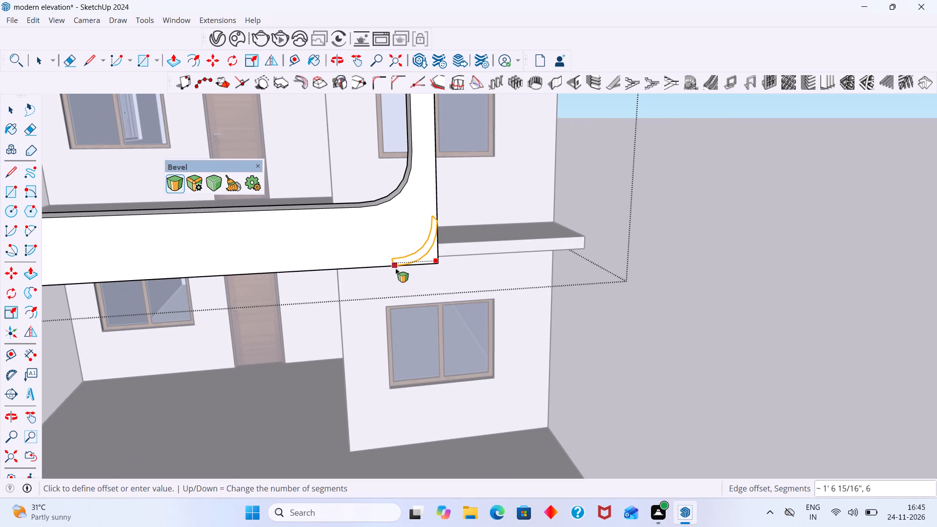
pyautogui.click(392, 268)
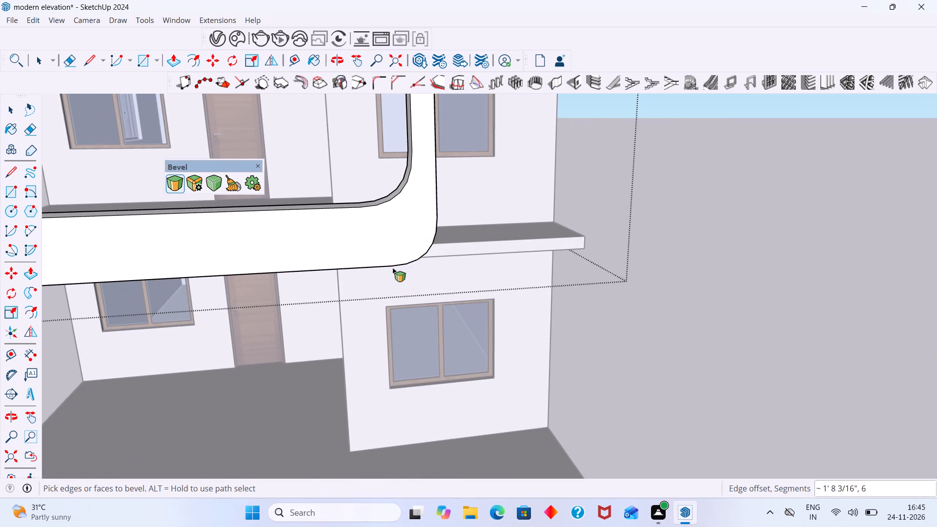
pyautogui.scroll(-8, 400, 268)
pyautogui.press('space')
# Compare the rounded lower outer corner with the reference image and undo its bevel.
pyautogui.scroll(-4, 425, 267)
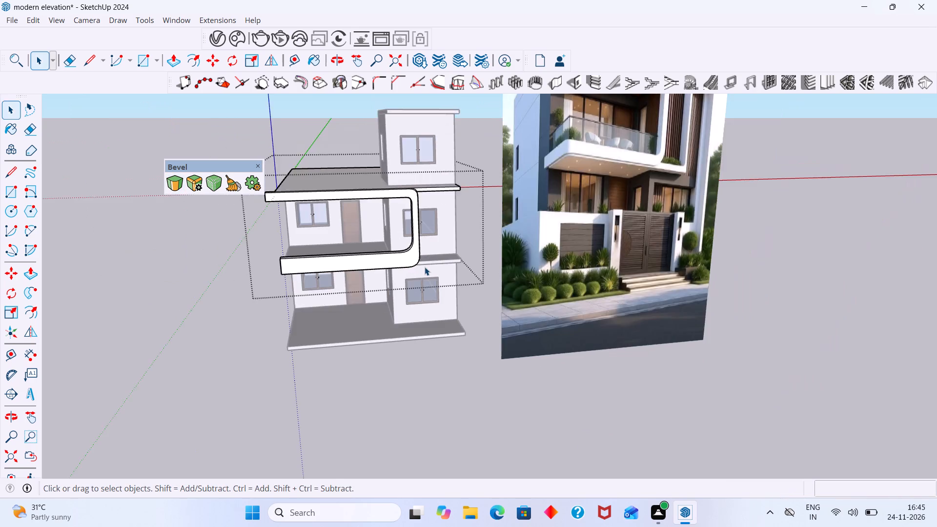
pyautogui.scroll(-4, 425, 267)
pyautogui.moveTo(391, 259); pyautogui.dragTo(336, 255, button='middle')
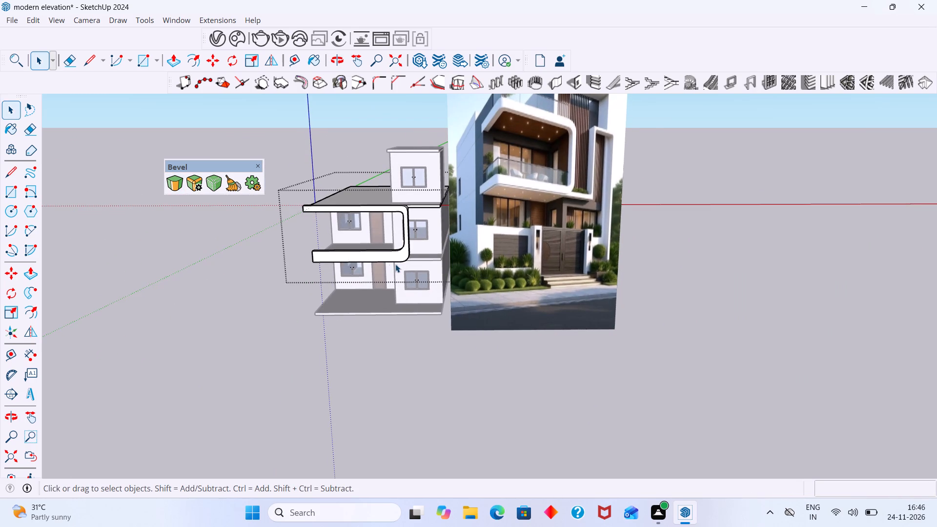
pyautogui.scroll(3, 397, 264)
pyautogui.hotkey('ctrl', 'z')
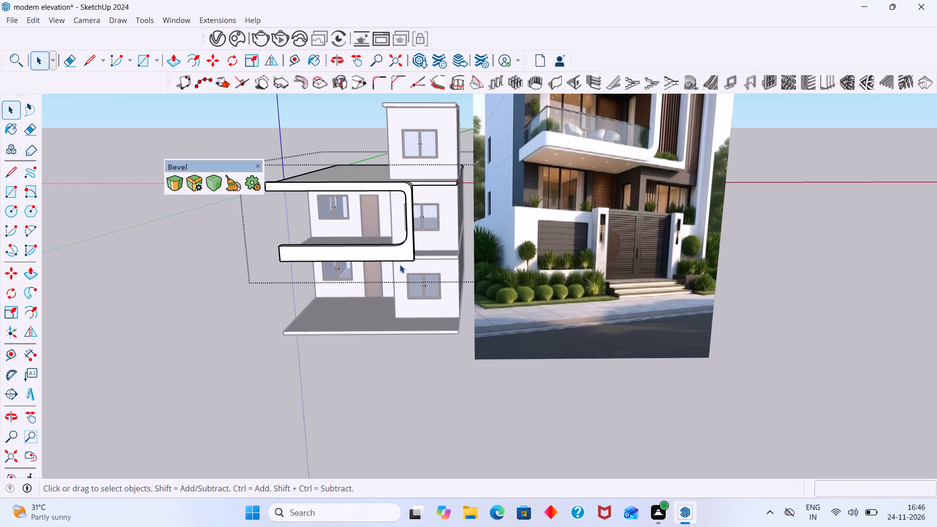
# Push/Pull the bottom face of the frame's lower beam down to the lower edge of the first-floor slab.
pyautogui.moveTo(407, 225); pyautogui.dragTo(422, 169, button='middle')
pyautogui.scroll(3, 402, 221)
pyautogui.moveTo(405, 223); pyautogui.dragTo(424, 146, button='middle')
pyautogui.scroll(9, 426, 164)
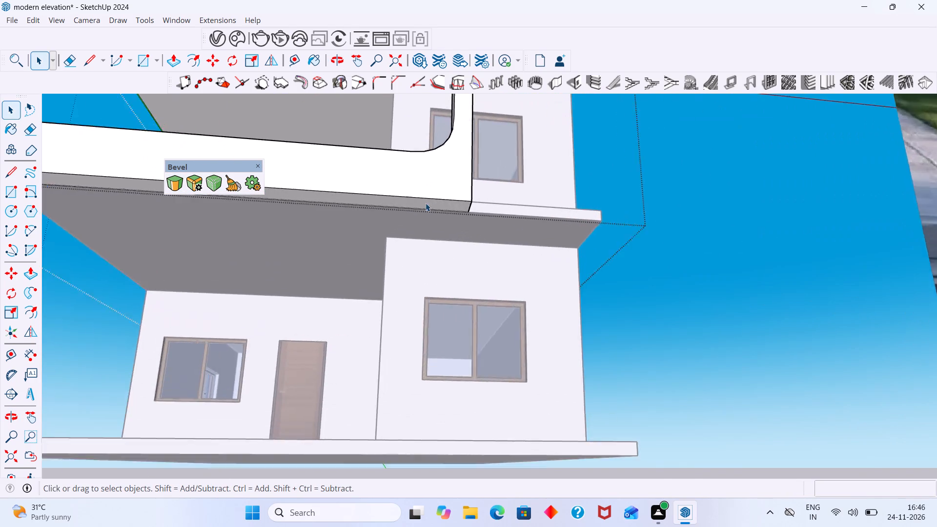
pyautogui.scroll(6, 426, 203)
pyautogui.click(424, 203)
pyautogui.press('p')
pyautogui.click(426, 203)
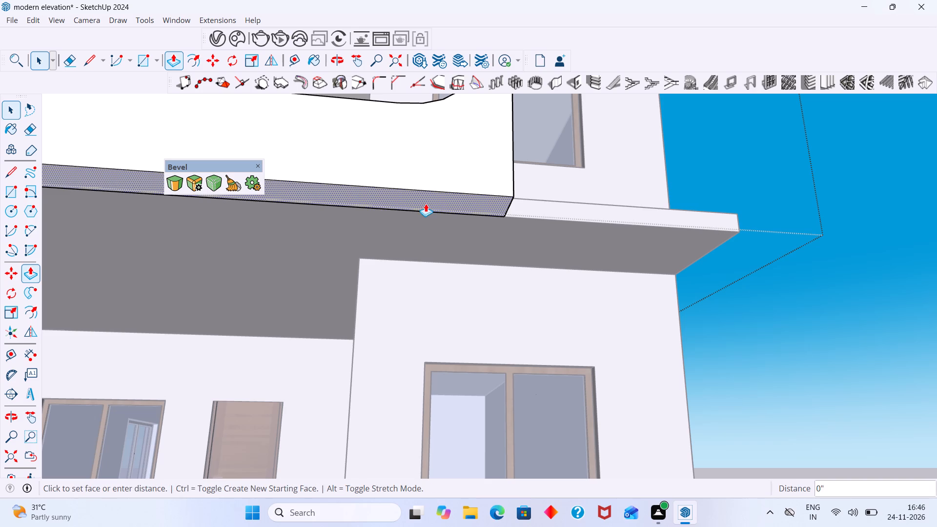
pyautogui.moveTo(428, 181); pyautogui.dragTo(426, 261, button='middle')
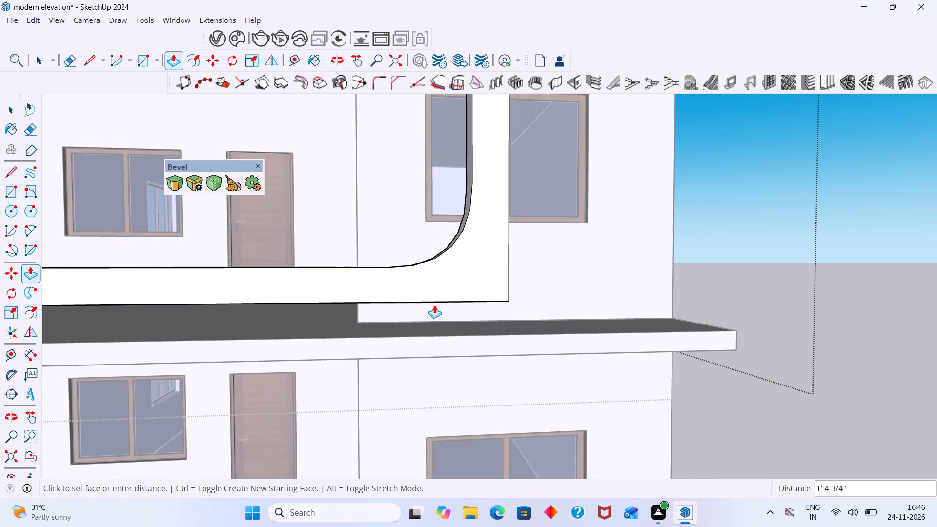
pyautogui.scroll(-17, 437, 311)
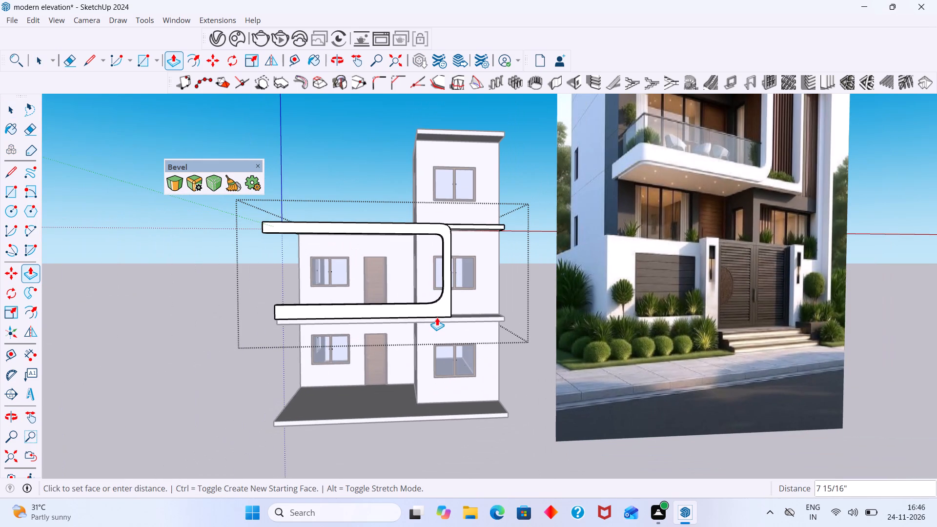
pyautogui.scroll(3, 432, 320)
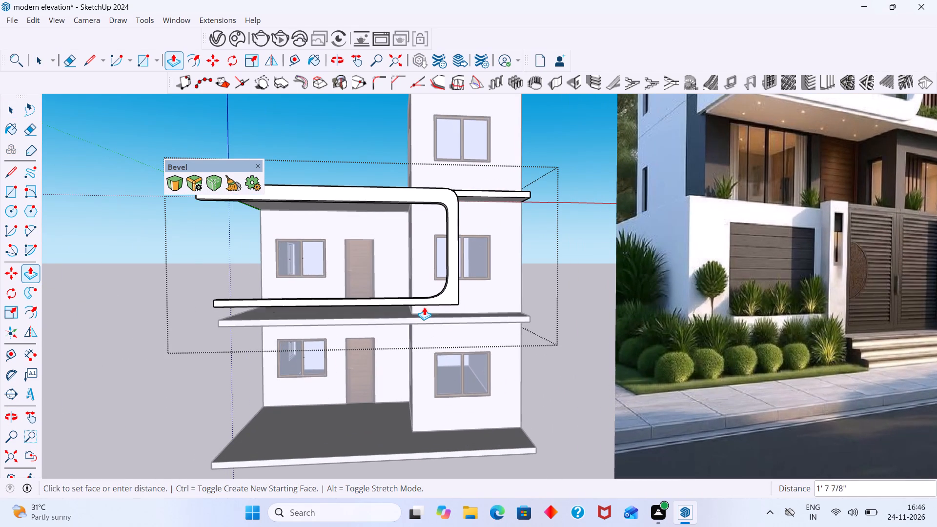
pyautogui.scroll(-2, 423, 312)
pyautogui.scroll(3, 422, 316)
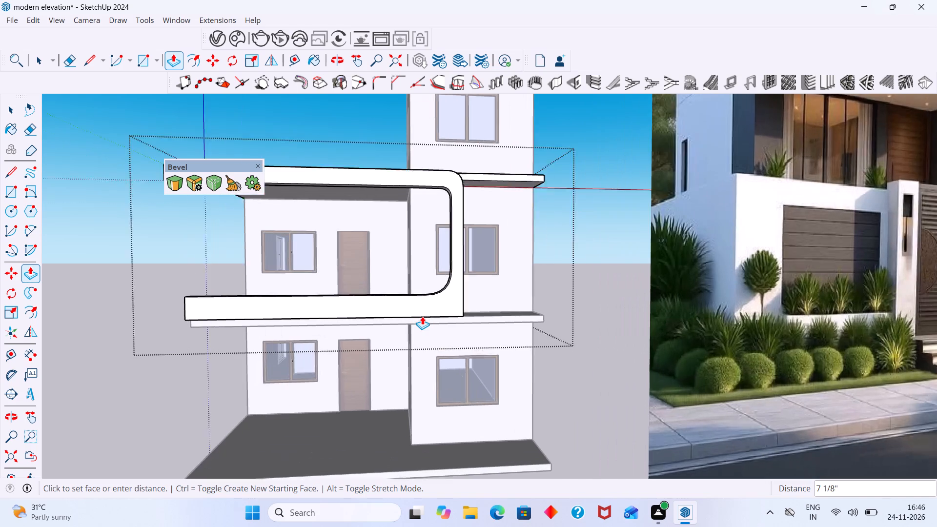
pyautogui.scroll(1, 422, 316)
pyautogui.scroll(3, 154, 325)
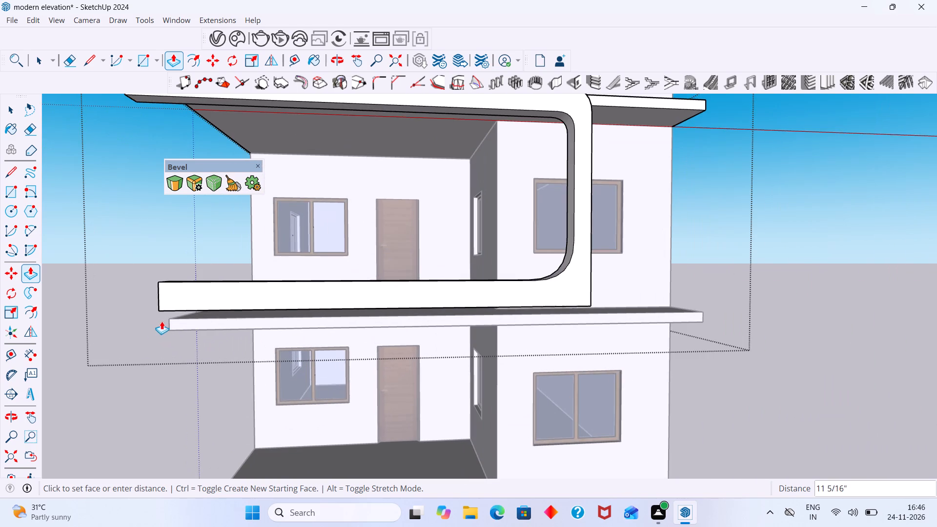
pyautogui.scroll(10, 166, 321)
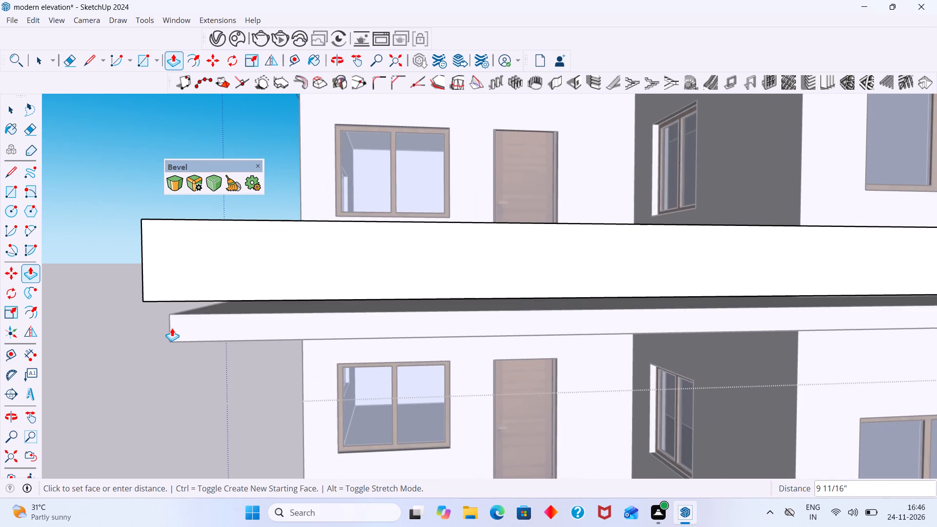
pyautogui.click(172, 328)
pyautogui.press('space')
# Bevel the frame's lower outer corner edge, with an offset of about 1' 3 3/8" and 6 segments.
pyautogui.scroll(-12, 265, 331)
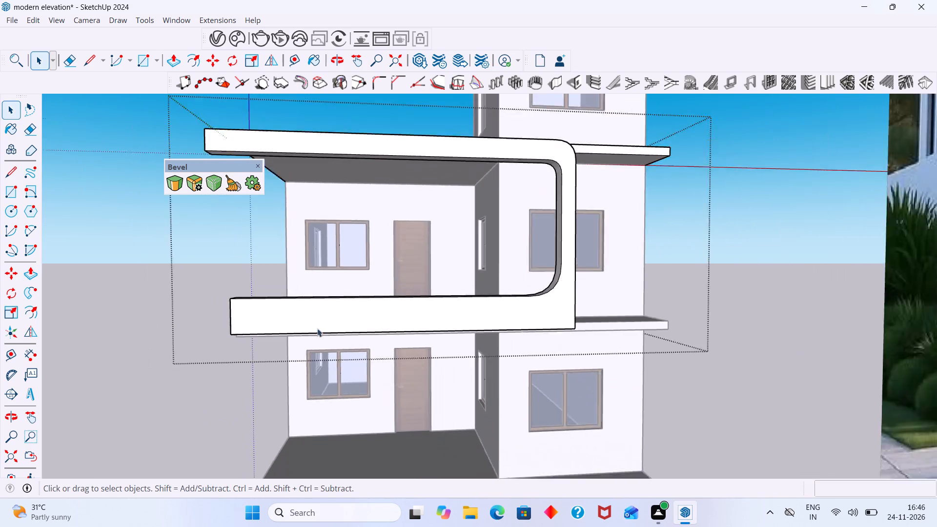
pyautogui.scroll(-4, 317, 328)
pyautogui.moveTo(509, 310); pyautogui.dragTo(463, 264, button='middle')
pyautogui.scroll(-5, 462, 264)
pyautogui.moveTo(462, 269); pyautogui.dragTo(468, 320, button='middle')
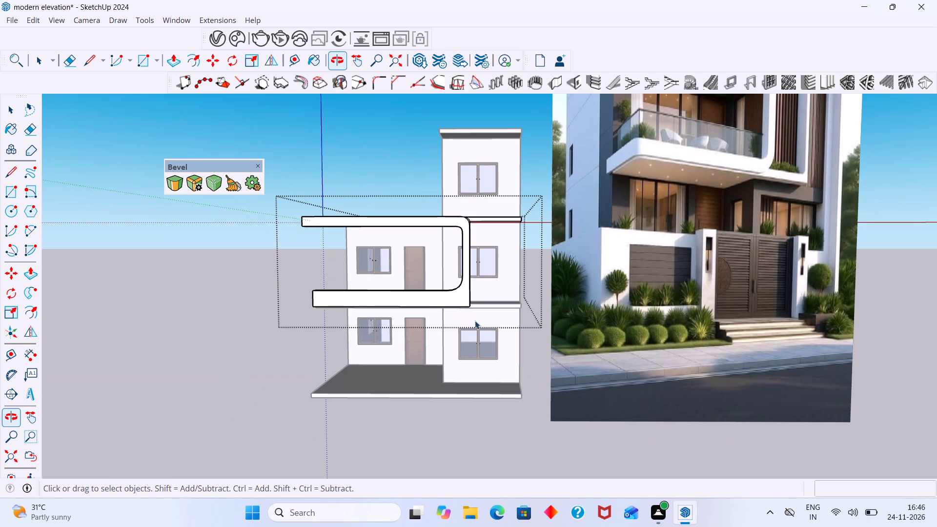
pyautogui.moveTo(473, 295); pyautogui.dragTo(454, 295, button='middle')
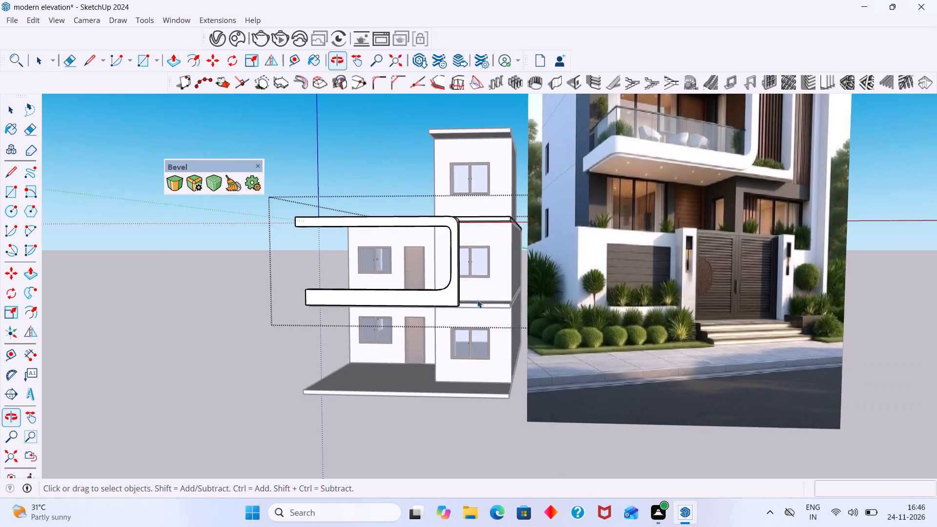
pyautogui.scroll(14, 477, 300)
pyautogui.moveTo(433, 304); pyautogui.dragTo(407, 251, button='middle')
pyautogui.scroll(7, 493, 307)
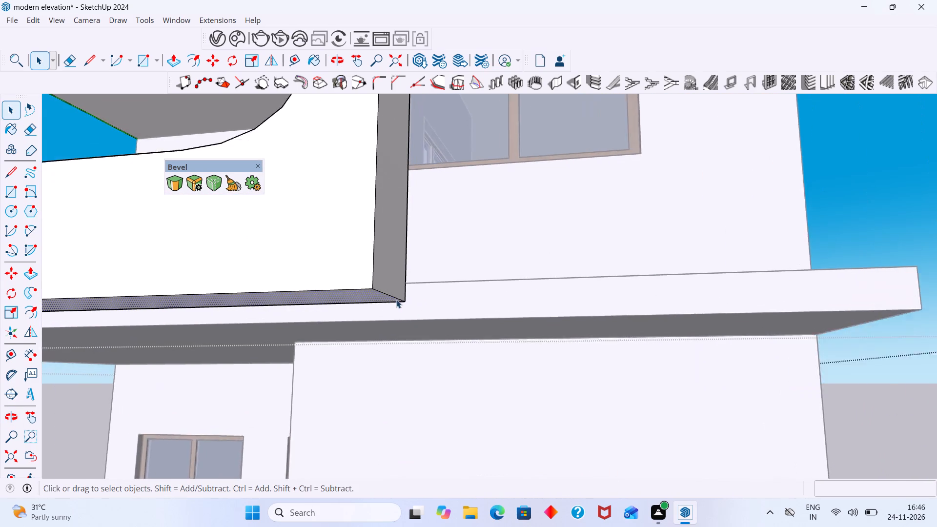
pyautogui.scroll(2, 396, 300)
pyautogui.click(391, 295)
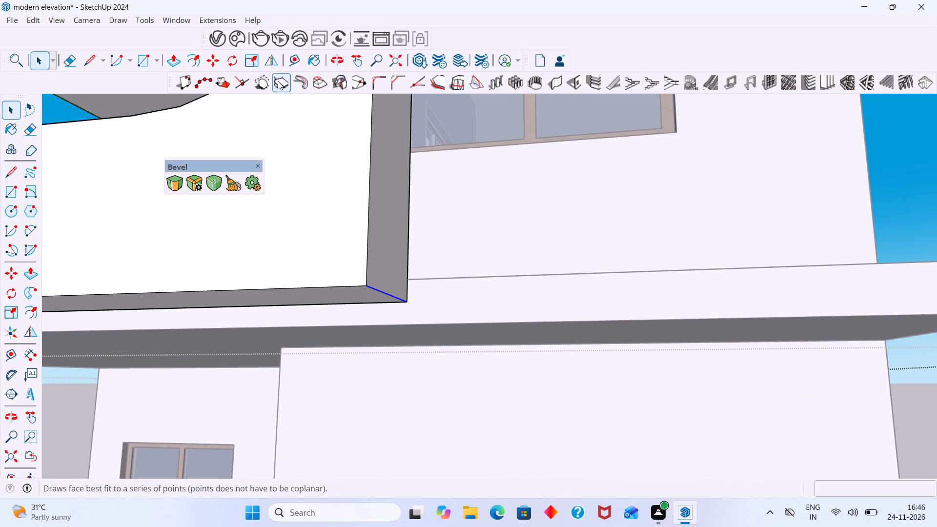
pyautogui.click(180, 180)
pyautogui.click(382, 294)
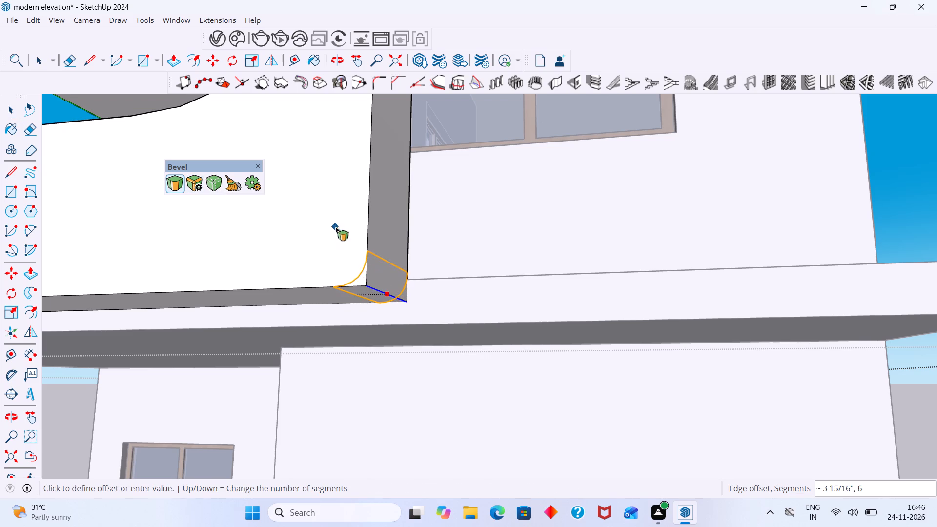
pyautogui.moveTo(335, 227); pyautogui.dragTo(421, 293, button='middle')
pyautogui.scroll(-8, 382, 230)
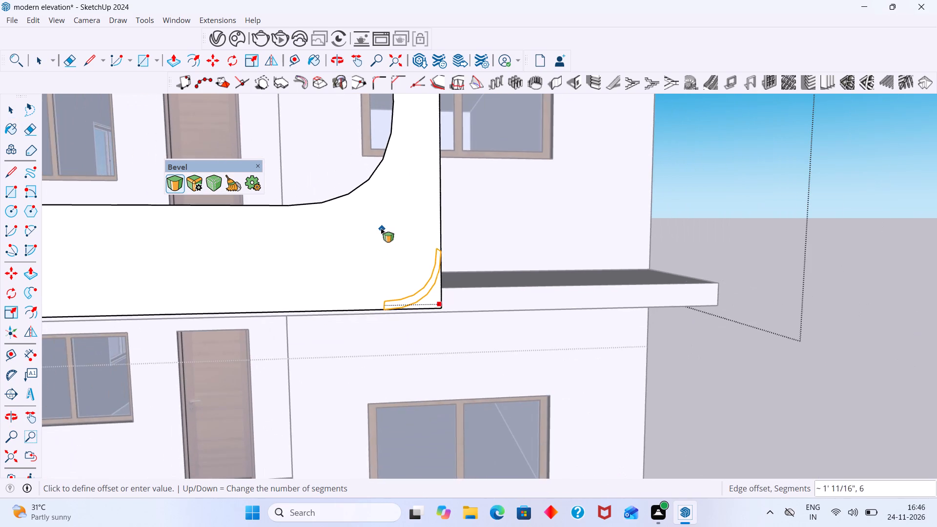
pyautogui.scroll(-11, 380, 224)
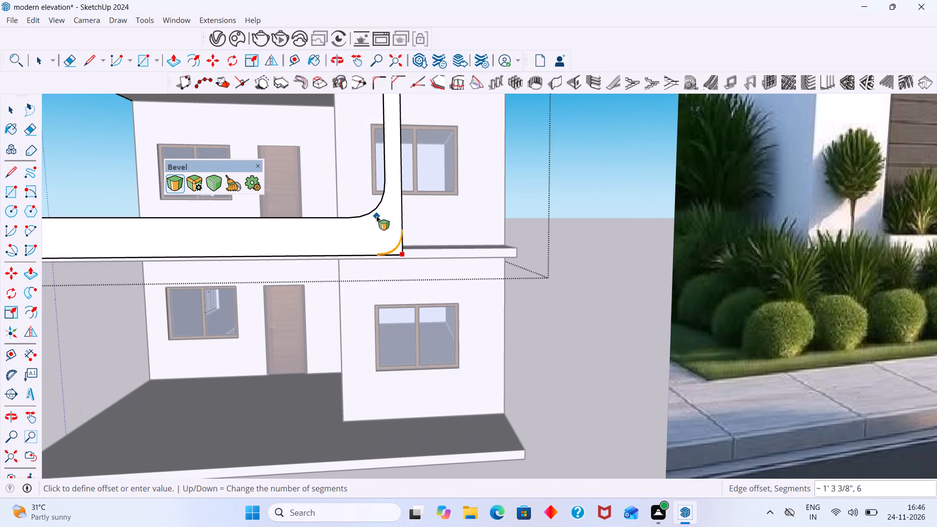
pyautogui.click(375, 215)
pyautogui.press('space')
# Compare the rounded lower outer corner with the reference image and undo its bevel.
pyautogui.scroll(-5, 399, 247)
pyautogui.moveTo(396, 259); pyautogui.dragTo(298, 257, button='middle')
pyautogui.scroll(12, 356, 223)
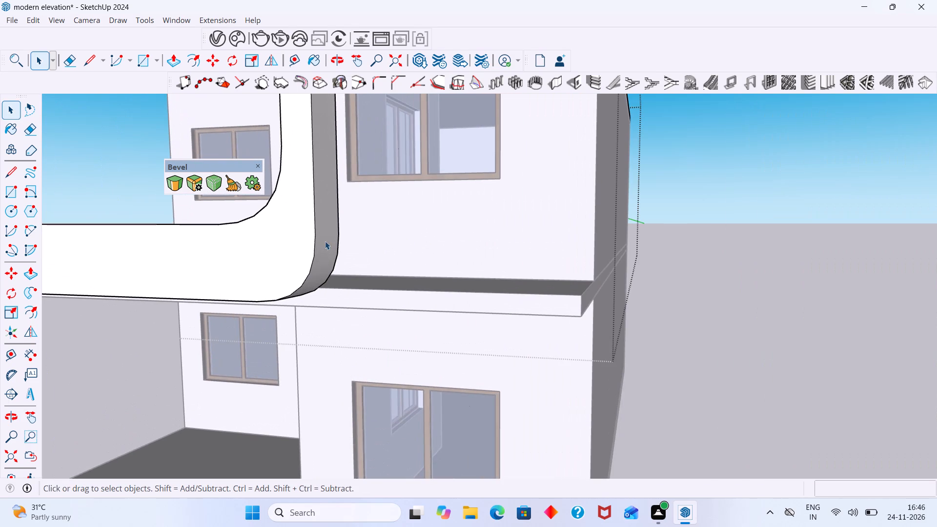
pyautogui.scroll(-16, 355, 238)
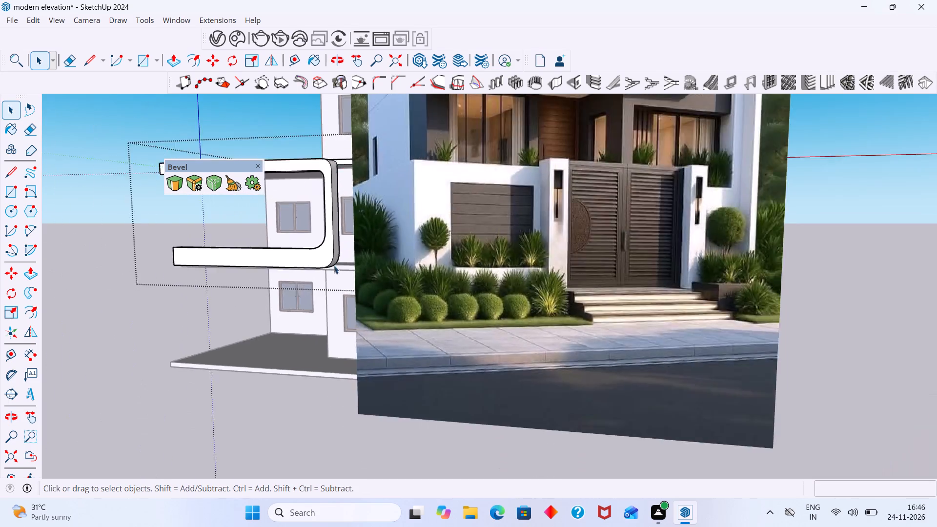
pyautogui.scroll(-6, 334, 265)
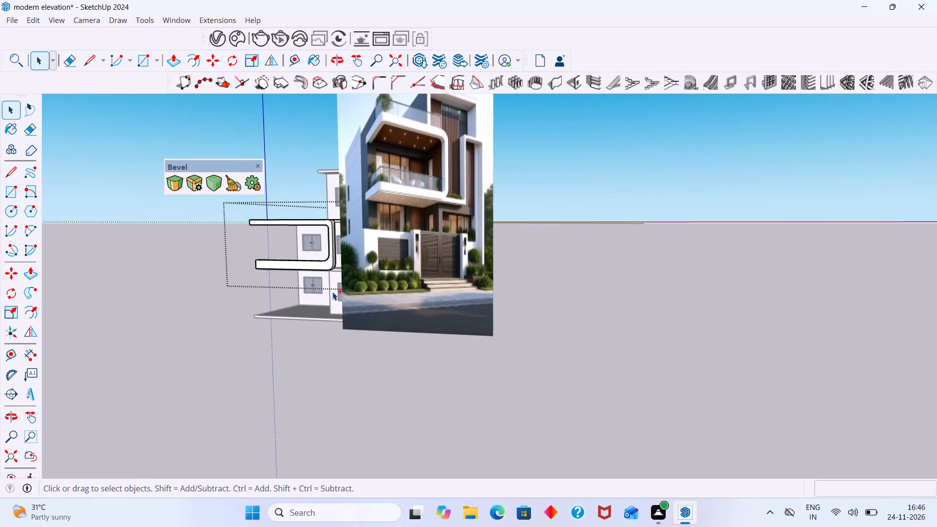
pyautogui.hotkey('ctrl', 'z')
# Bevel the frame's lower outer corner edge with a larger offset of about 2' 9 5/8" and 6 segments.
pyautogui.scroll(16, 342, 268)
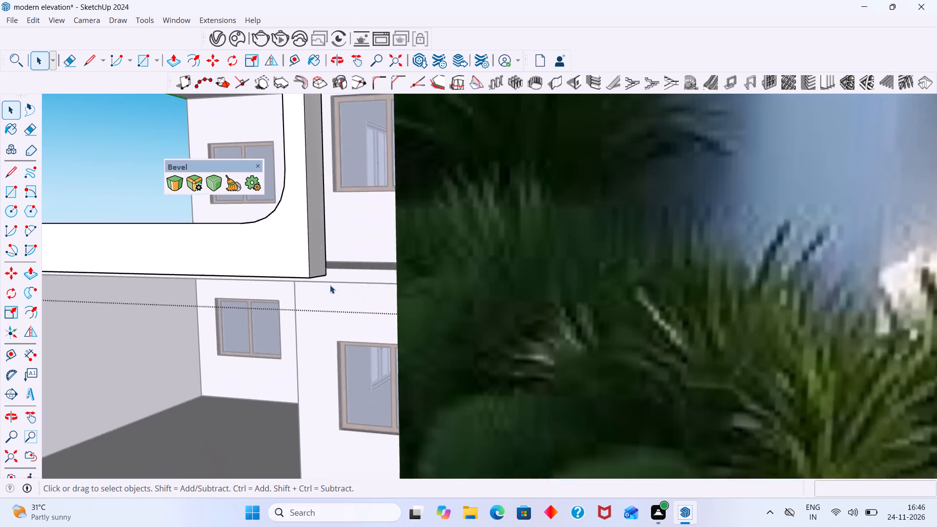
pyautogui.scroll(4, 330, 285)
pyautogui.click(319, 270)
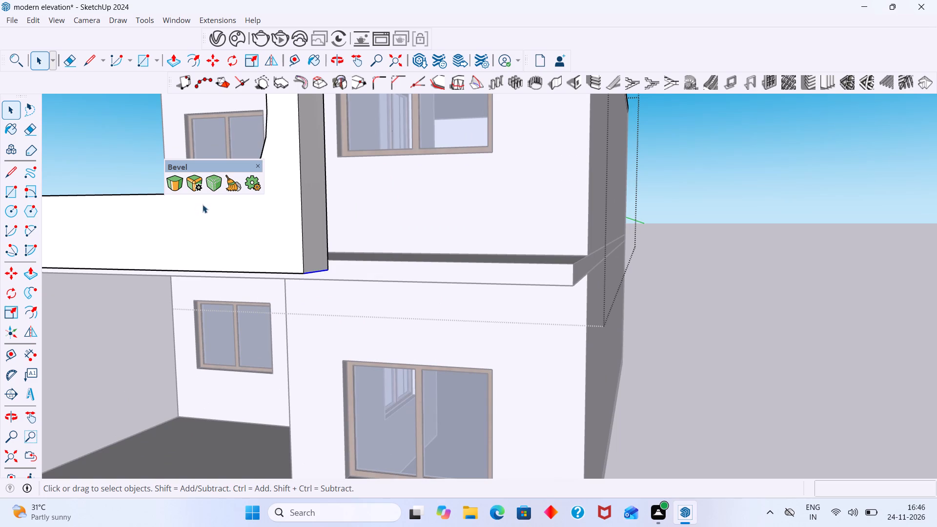
pyautogui.click(178, 183)
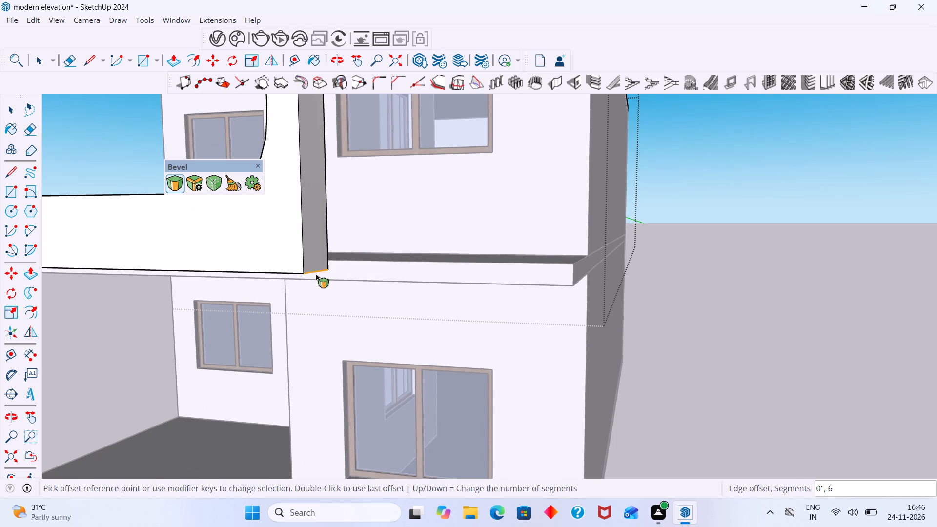
pyautogui.click(319, 270)
pyautogui.scroll(-6, 272, 179)
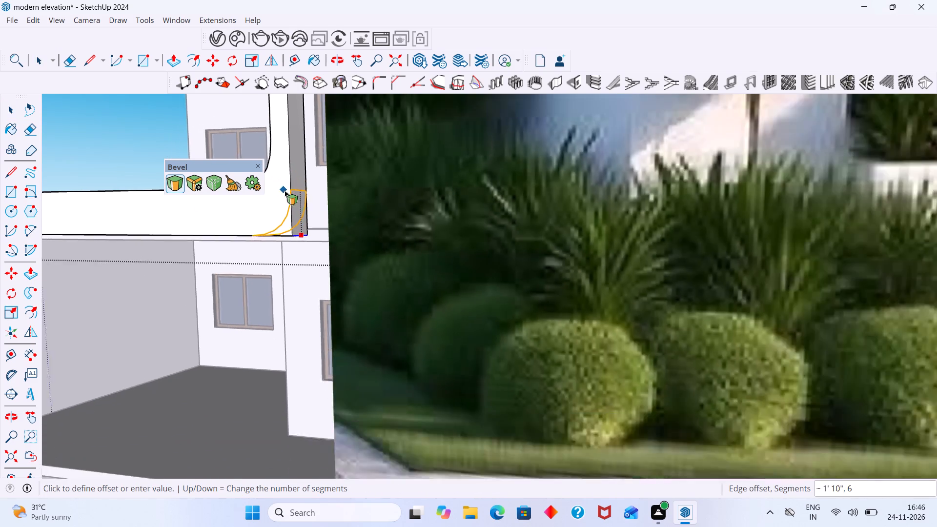
pyautogui.scroll(-3, 285, 191)
pyautogui.moveTo(294, 194); pyautogui.dragTo(379, 252, button='middle')
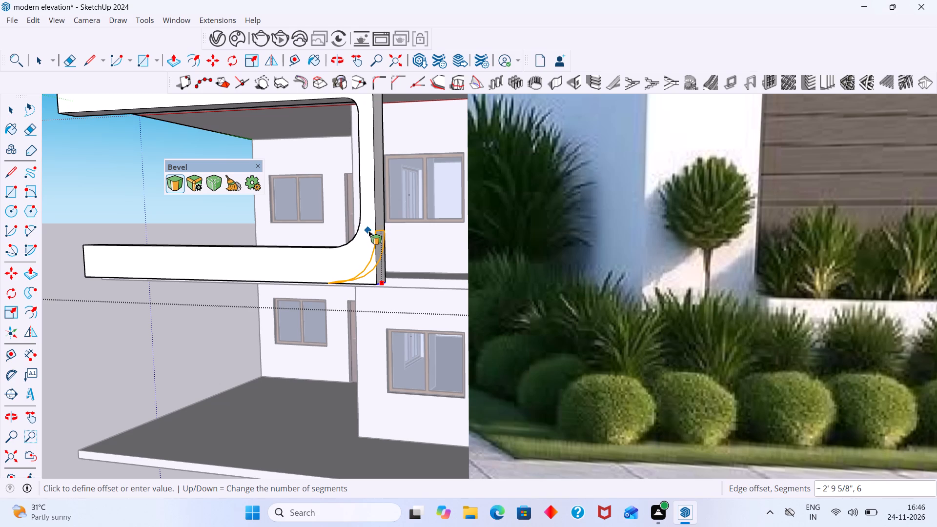
pyautogui.click(369, 231)
pyautogui.scroll(-12, 374, 233)
pyautogui.moveTo(379, 247); pyautogui.dragTo(435, 262, button='middle')
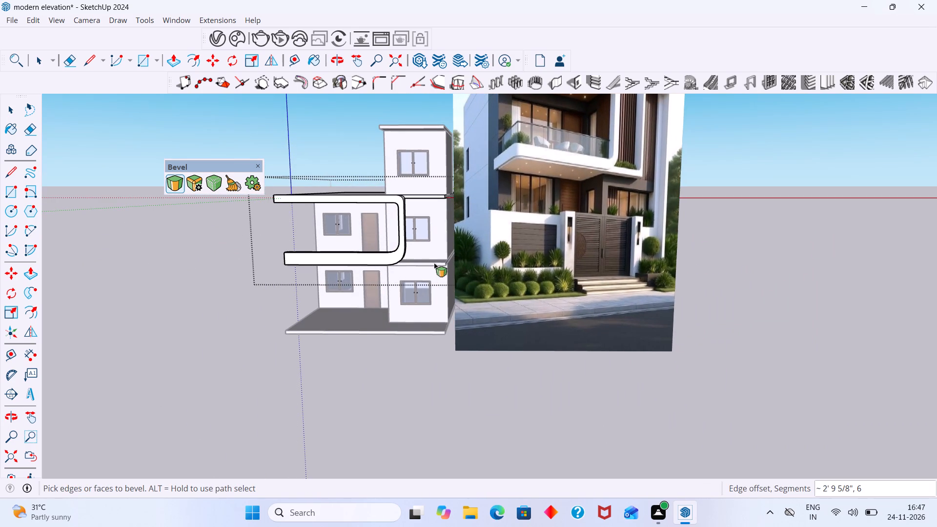
pyautogui.press('space')
# Examine the rounded frame and balcony parapet from several angles against the reference image.
pyautogui.scroll(-7, 405, 281)
pyautogui.moveTo(420, 273); pyautogui.dragTo(444, 267, button='middle')
pyautogui.scroll(3, 414, 256)
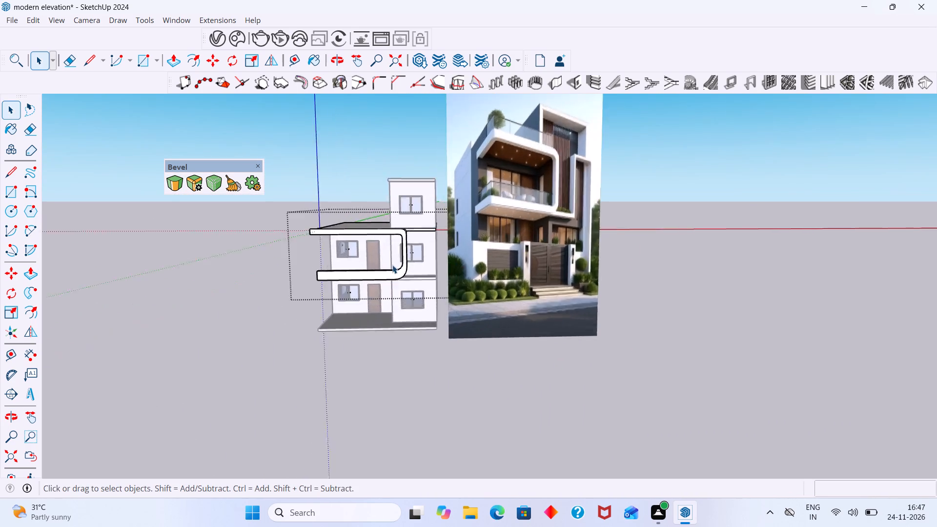
pyautogui.scroll(19, 392, 265)
pyautogui.scroll(-8, 426, 276)
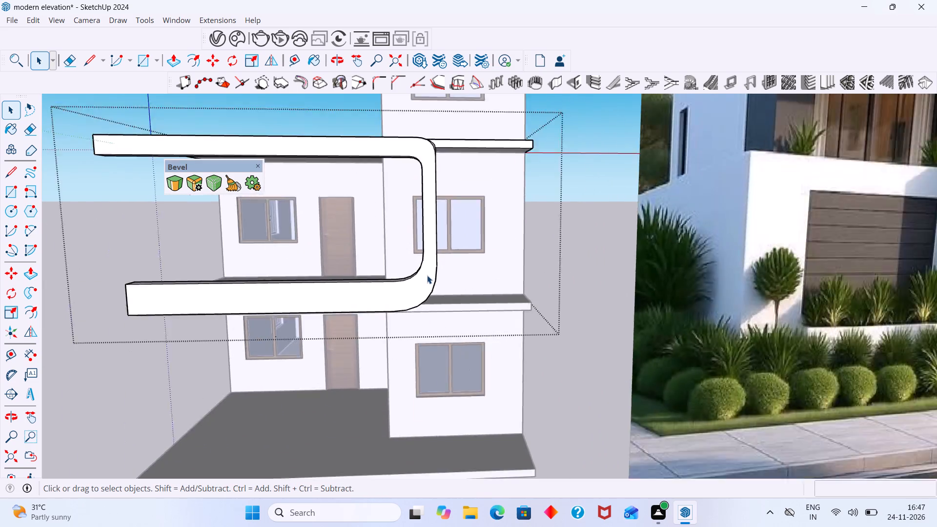
pyautogui.scroll(-17, 427, 275)
pyautogui.moveTo(426, 280); pyautogui.dragTo(353, 280, button='middle')
pyautogui.scroll(3, 497, 238)
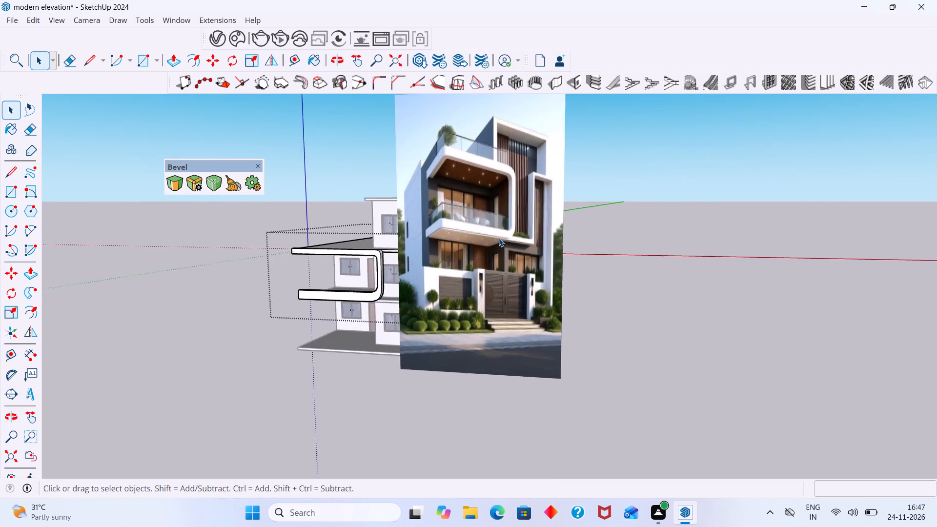
pyautogui.scroll(6, 499, 238)
pyautogui.scroll(3, 362, 310)
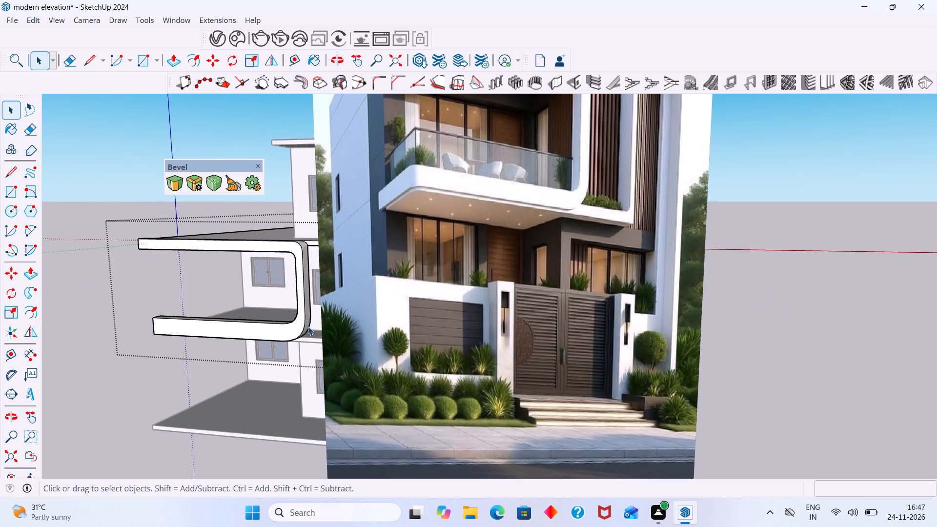
pyautogui.scroll(-2, 304, 335)
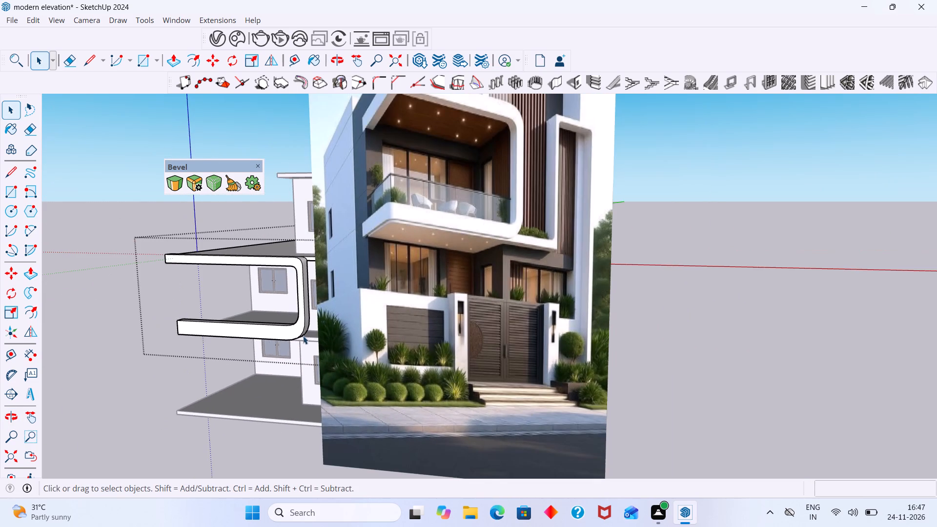
pyautogui.moveTo(302, 340); pyautogui.dragTo(325, 340, button='middle')
pyautogui.scroll(-2, 325, 340)
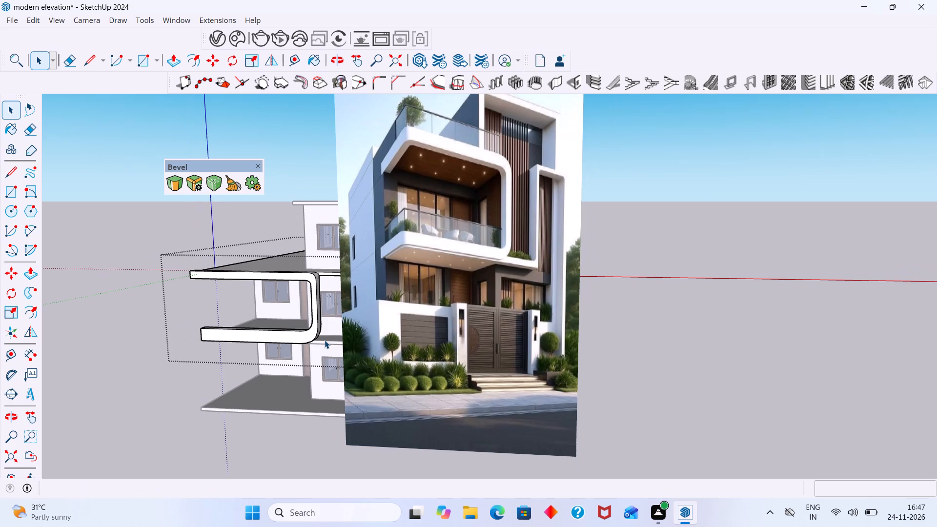
pyautogui.scroll(-1, 325, 340)
pyautogui.moveTo(272, 325); pyautogui.dragTo(392, 353, button='middle')
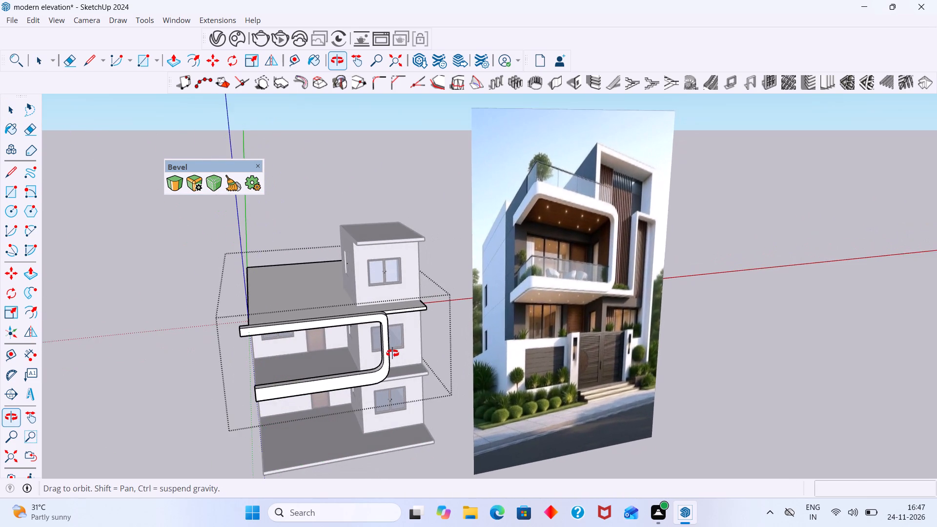
pyautogui.moveTo(392, 353); pyautogui.dragTo(401, 359, button='middle')
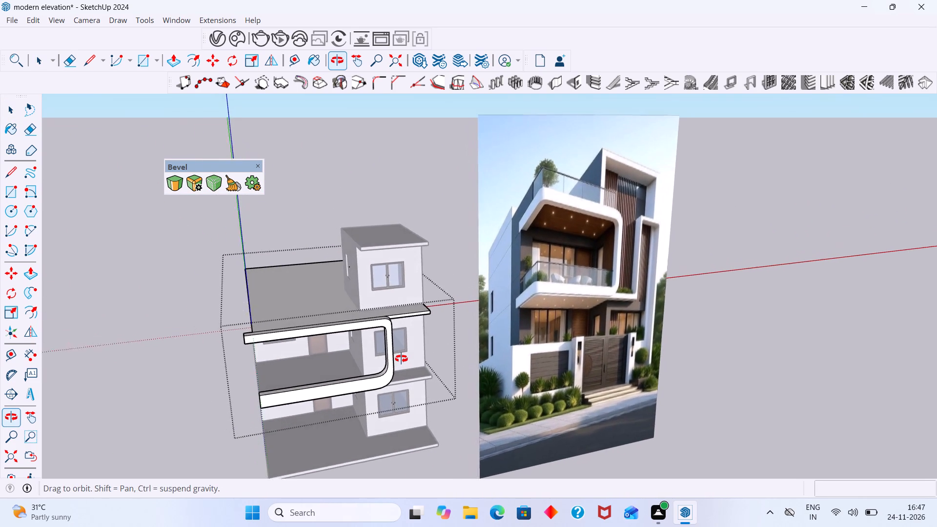
pyautogui.moveTo(401, 359); pyautogui.dragTo(435, 357, button='middle')
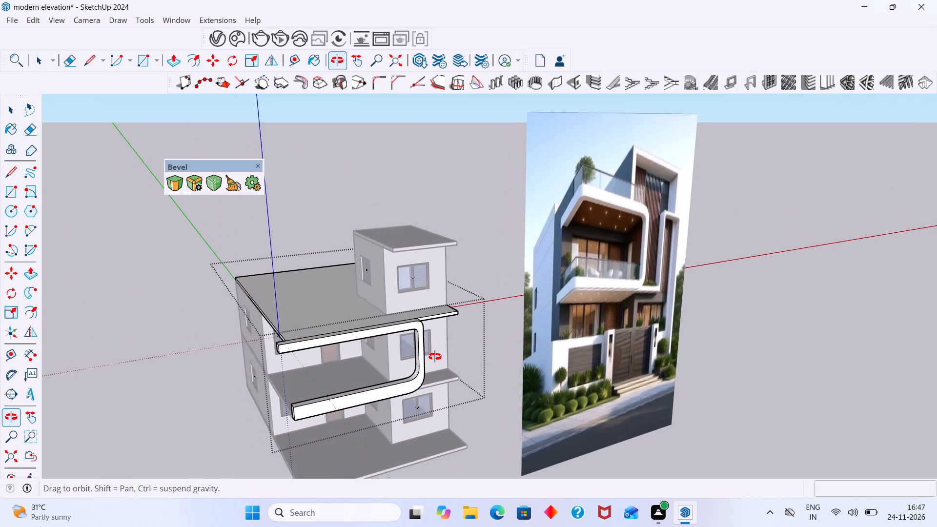
pyautogui.moveTo(435, 357); pyautogui.dragTo(438, 356, button='middle')
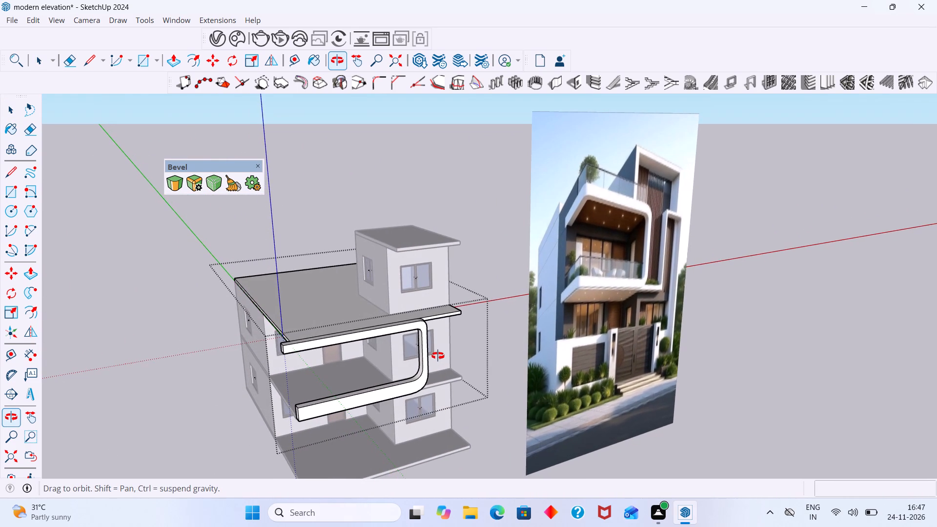
# Replace the short edge on the upper beam's inner face, beside the roof slab's corner, with a rectangle about 1' 1 5/8" by 1' 1 9/16".
pyautogui.moveTo(438, 356); pyautogui.dragTo(754, 322, button='middle')
pyautogui.scroll(20, 741, 302)
pyautogui.scroll(5, 741, 302)
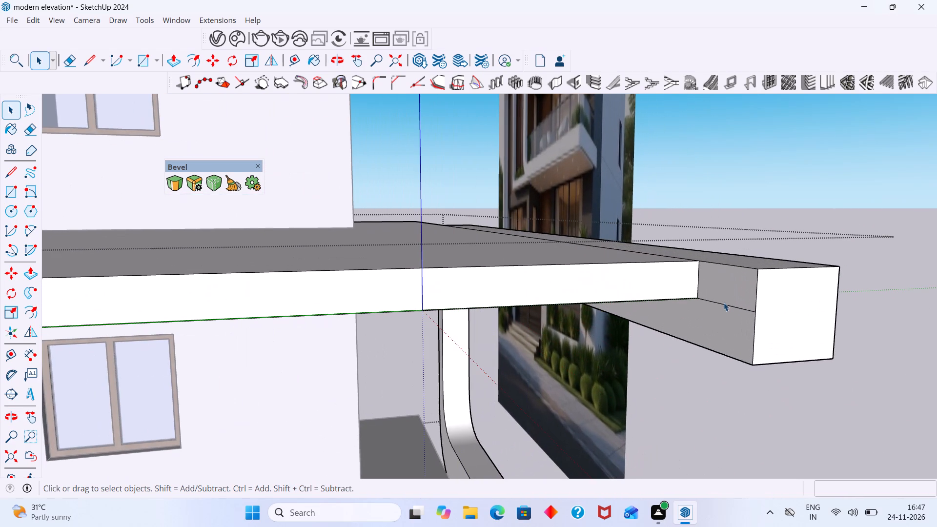
pyautogui.click(728, 306)
pyautogui.press('Delete')
pyautogui.press('r')
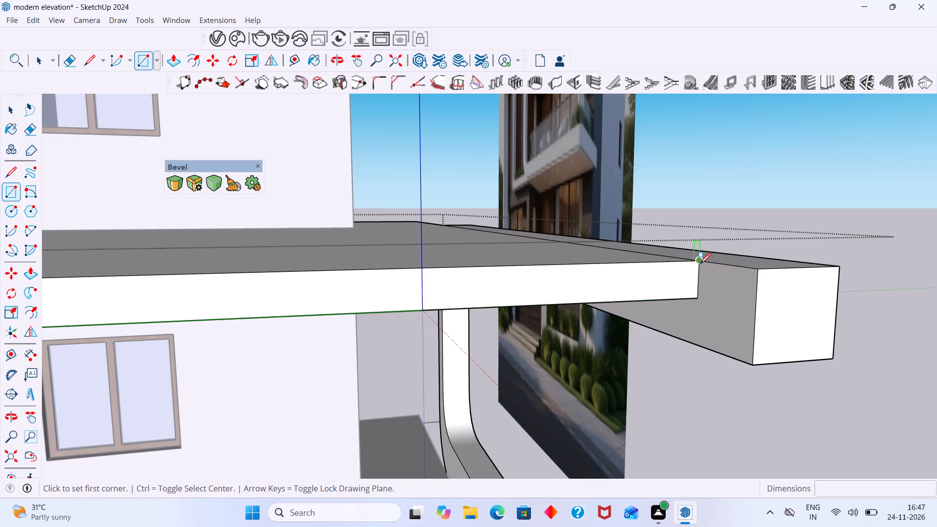
pyautogui.click(699, 263)
pyautogui.click(753, 365)
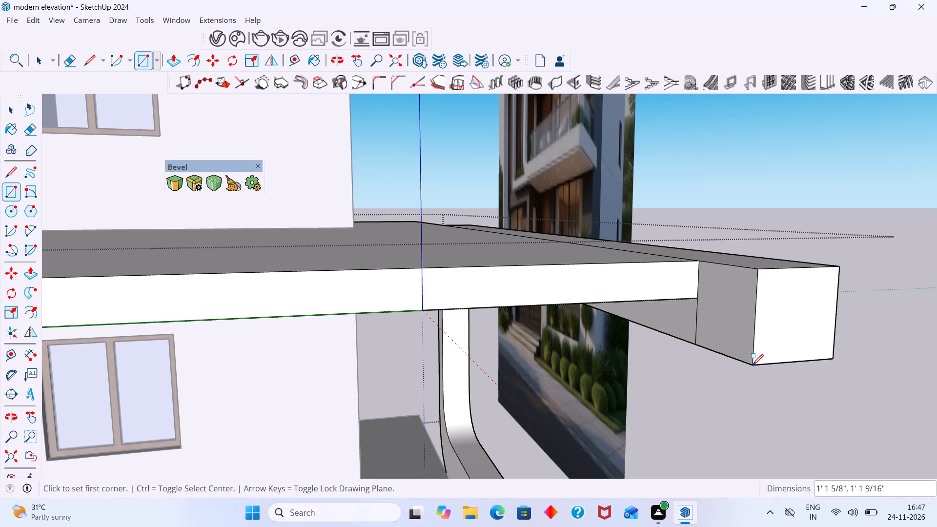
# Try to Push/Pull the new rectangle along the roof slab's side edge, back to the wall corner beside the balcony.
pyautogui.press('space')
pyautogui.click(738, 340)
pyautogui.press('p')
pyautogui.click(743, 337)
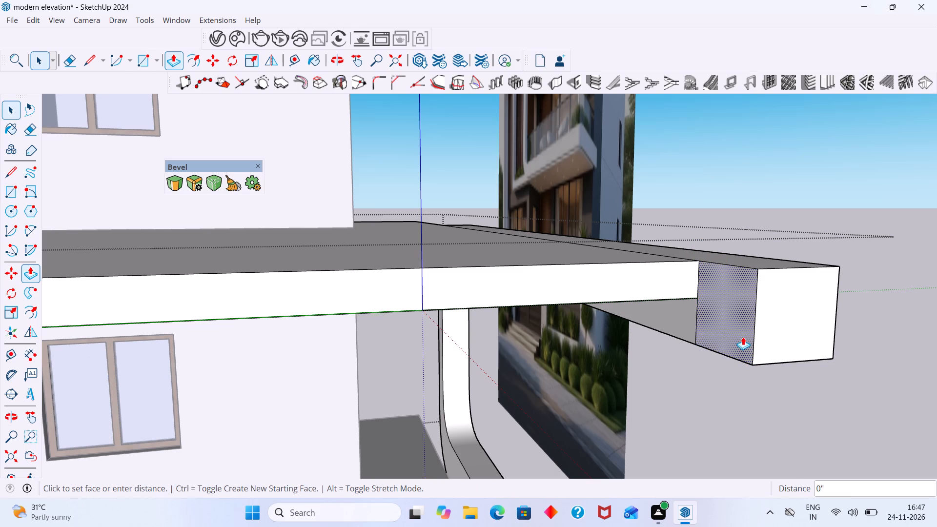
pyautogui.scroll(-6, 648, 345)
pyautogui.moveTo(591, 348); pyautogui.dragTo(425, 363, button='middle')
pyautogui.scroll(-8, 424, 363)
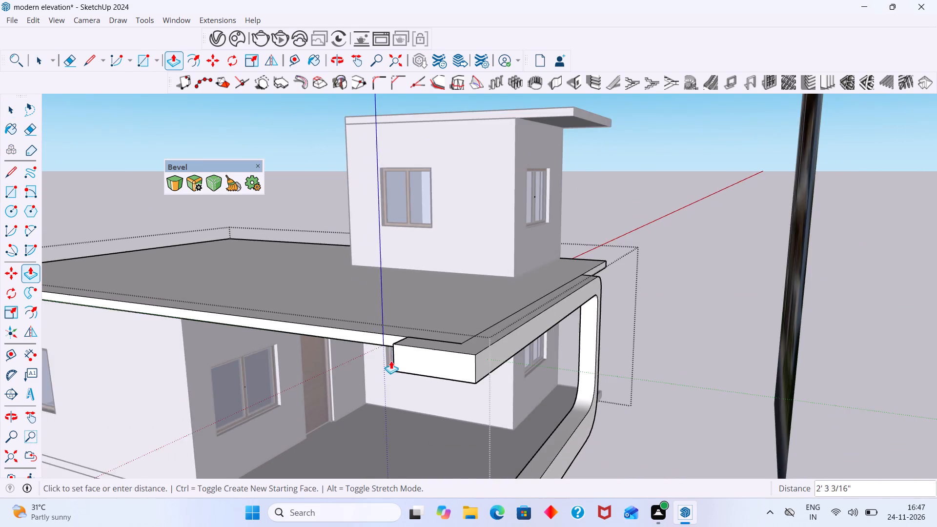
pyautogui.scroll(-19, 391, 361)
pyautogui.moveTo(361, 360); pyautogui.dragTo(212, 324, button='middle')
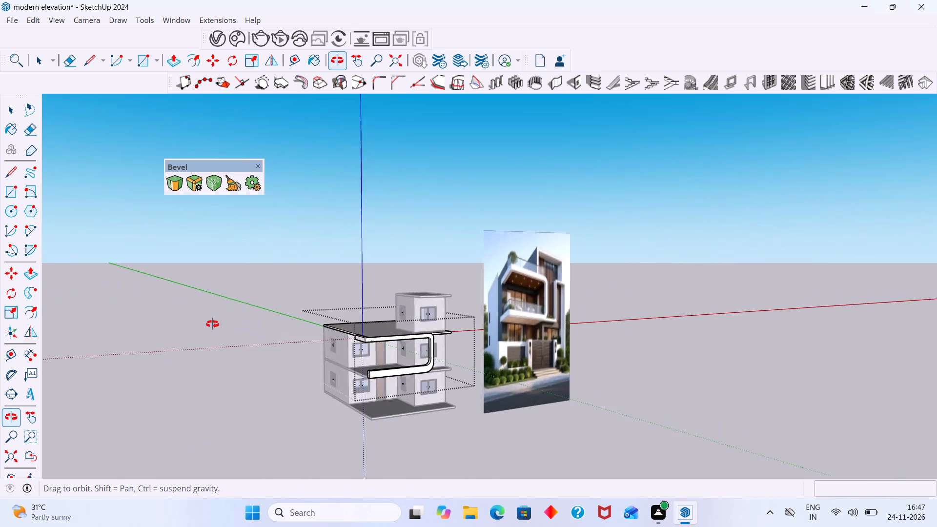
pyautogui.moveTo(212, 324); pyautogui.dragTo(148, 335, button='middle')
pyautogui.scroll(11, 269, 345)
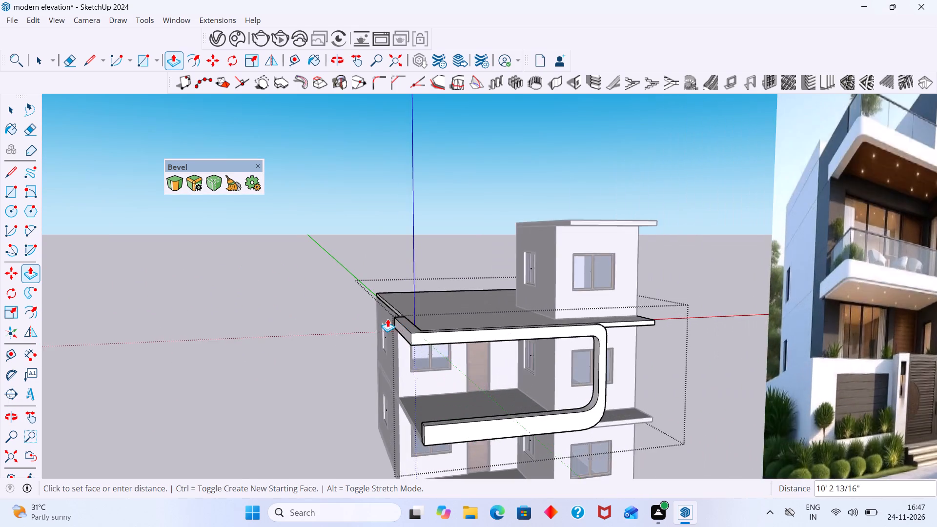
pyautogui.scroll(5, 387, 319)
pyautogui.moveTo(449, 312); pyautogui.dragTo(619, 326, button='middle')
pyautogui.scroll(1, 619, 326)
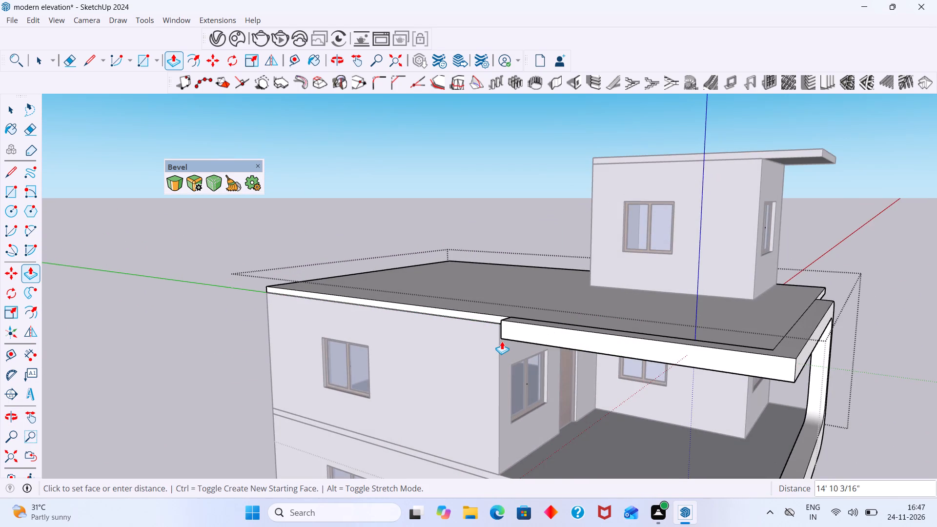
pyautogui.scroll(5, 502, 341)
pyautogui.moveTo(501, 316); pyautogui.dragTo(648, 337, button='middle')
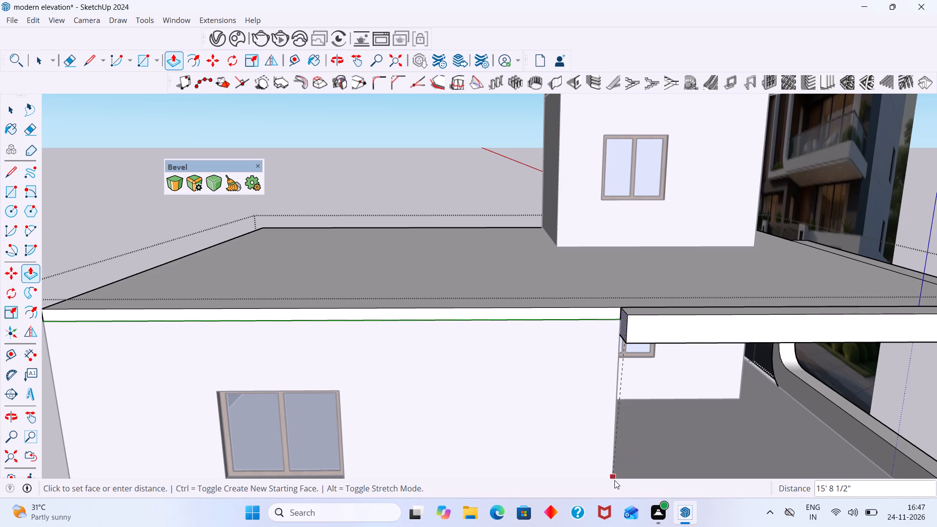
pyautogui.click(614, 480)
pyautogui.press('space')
# Push/Pull the rectangle at the upper beam's end along the roof slab's side, back to the wall corner beside the middle balcony.
pyautogui.scroll(-10, 635, 373)
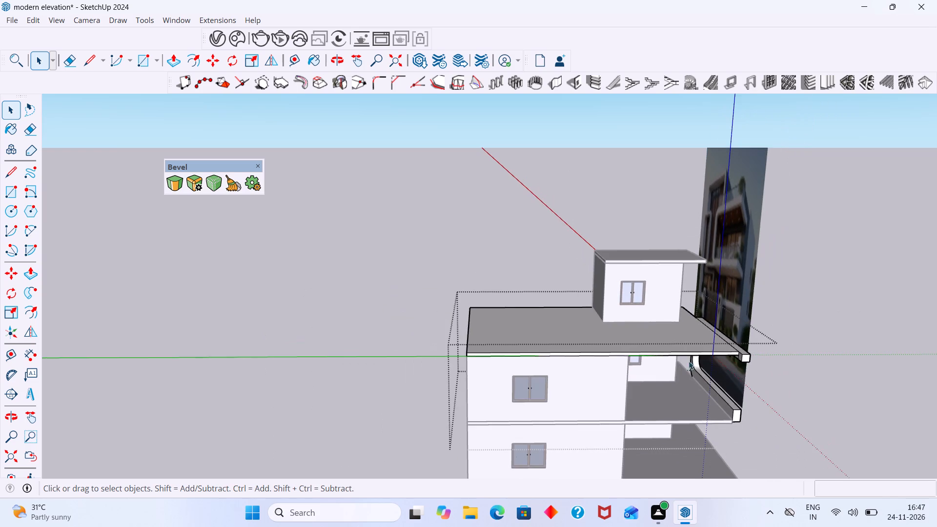
pyautogui.scroll(15, 691, 361)
pyautogui.click(762, 361)
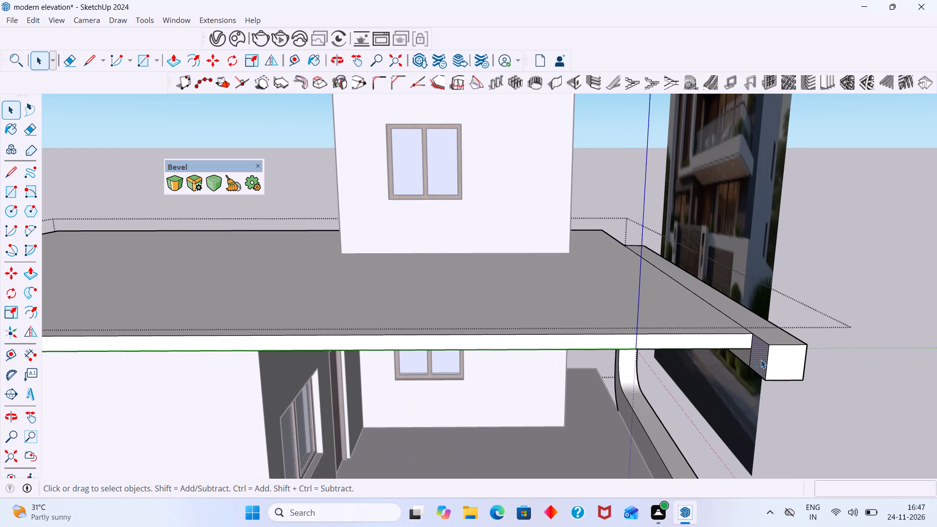
pyautogui.press('p')
pyautogui.click(761, 360)
pyautogui.scroll(-12, 303, 394)
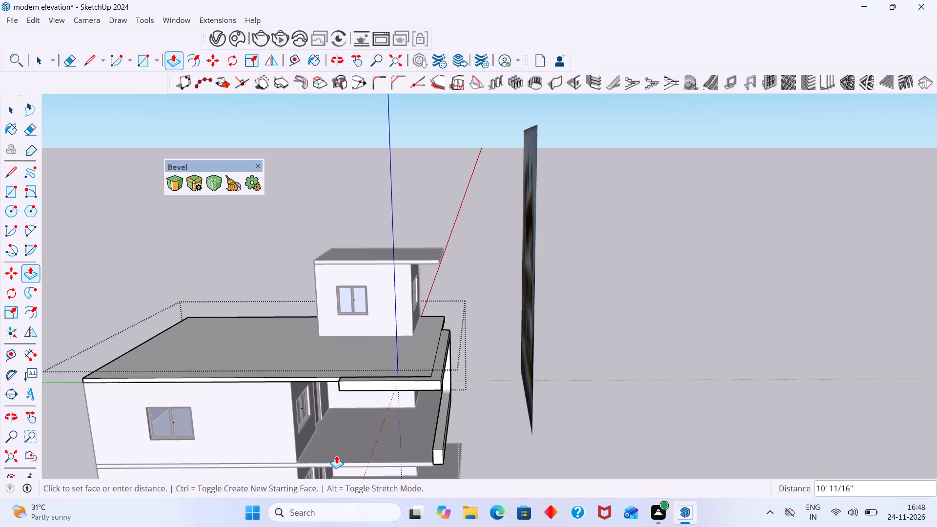
pyautogui.press('Right')
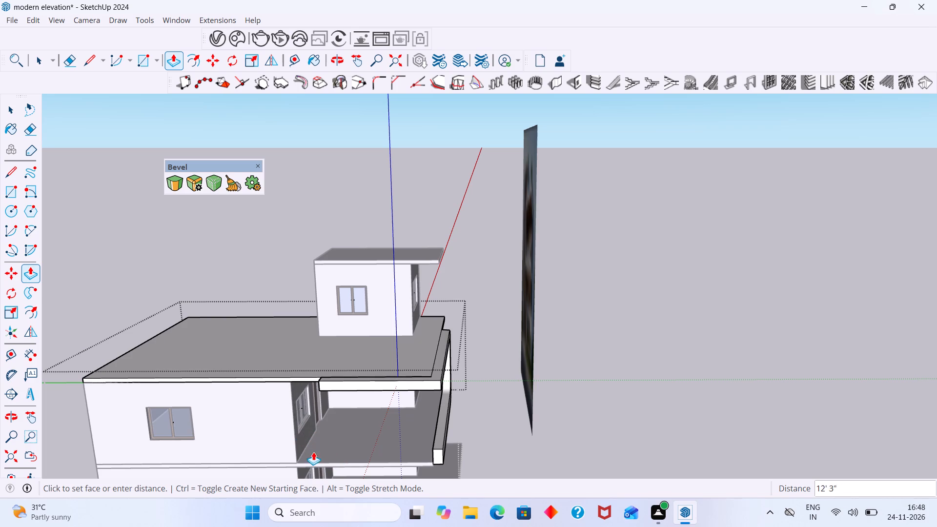
pyautogui.click(299, 460)
pyautogui.press('space')
# Compare the upper beam's side return with the reference image.
pyautogui.scroll(-1, 432, 426)
pyautogui.moveTo(409, 414); pyautogui.dragTo(315, 385, button='middle')
pyautogui.scroll(-5, 323, 371)
pyautogui.moveTo(365, 351); pyautogui.dragTo(254, 361, button='middle')
pyautogui.scroll(7, 491, 322)
pyautogui.moveTo(431, 325); pyautogui.dragTo(359, 315, button='middle')
pyautogui.scroll(2, 152, 392)
pyautogui.scroll(-3, 149, 389)
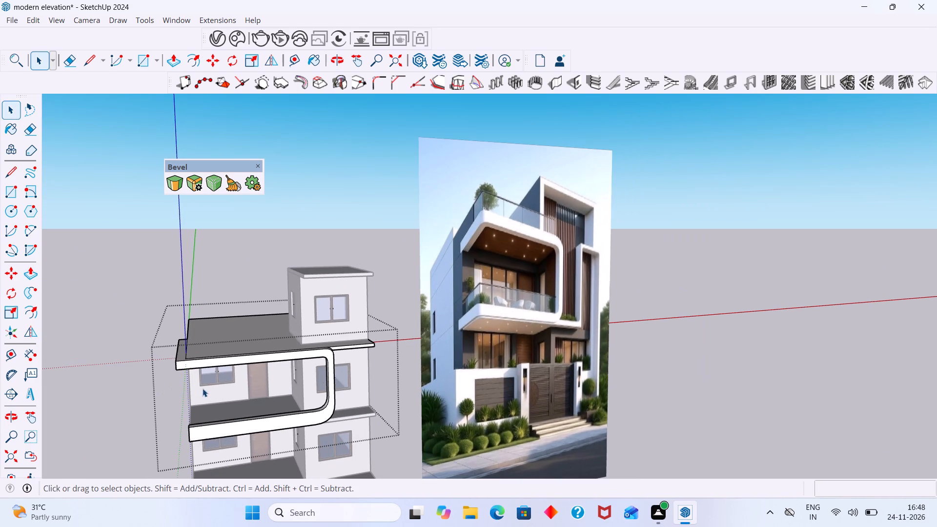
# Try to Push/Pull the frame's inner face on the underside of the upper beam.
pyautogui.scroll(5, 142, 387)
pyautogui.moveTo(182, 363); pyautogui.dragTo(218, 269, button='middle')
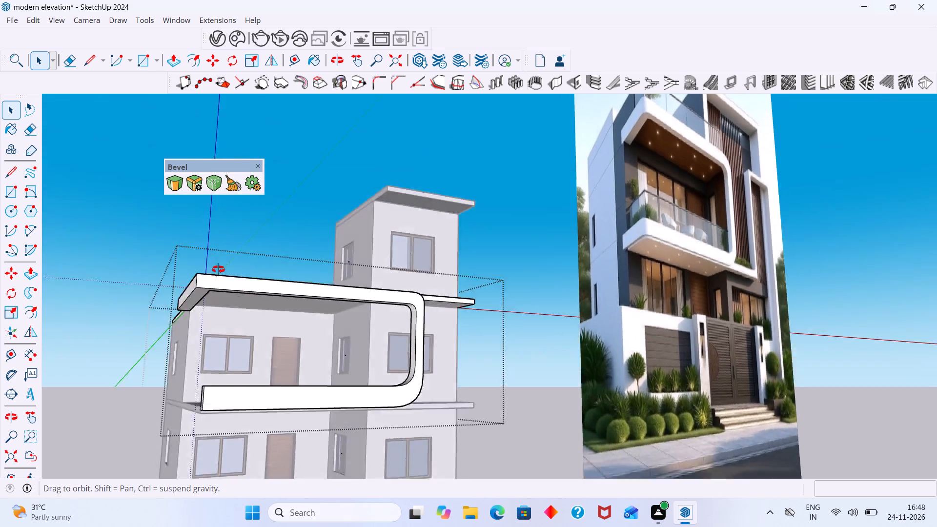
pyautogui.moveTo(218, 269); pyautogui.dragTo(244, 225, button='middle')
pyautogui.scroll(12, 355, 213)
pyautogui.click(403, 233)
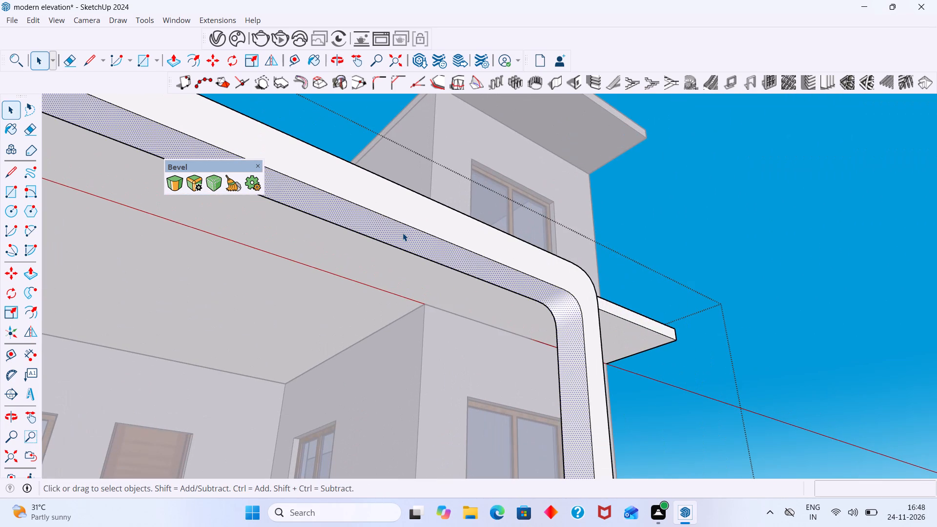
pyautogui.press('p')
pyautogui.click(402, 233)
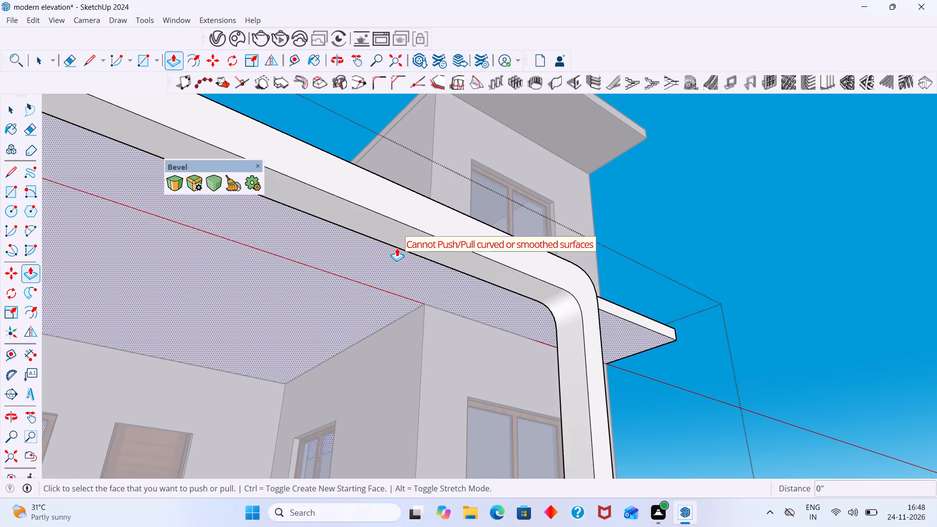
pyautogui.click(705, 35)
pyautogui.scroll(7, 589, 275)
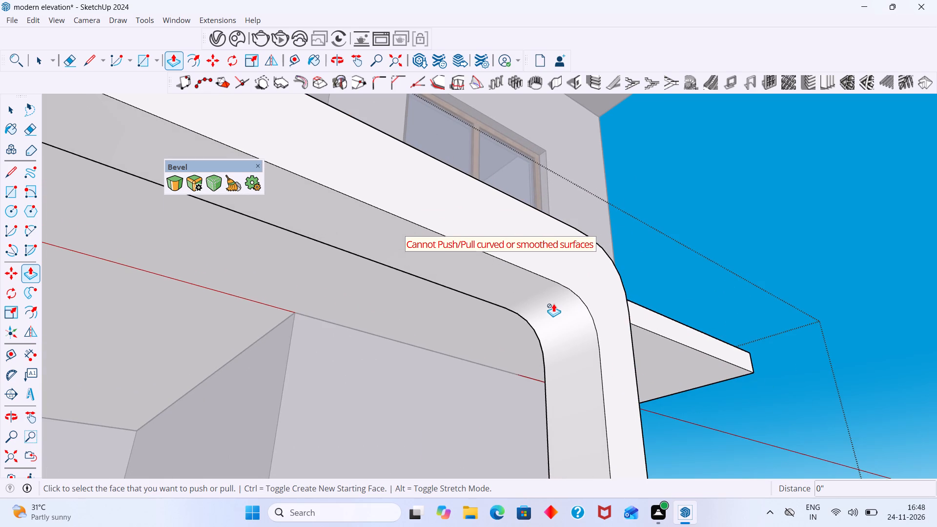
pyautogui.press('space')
# Examine the frame and its side return from several angles against the reference image, leaving the group to view the whole house.
pyautogui.scroll(-20, 532, 298)
pyautogui.scroll(-8, 532, 298)
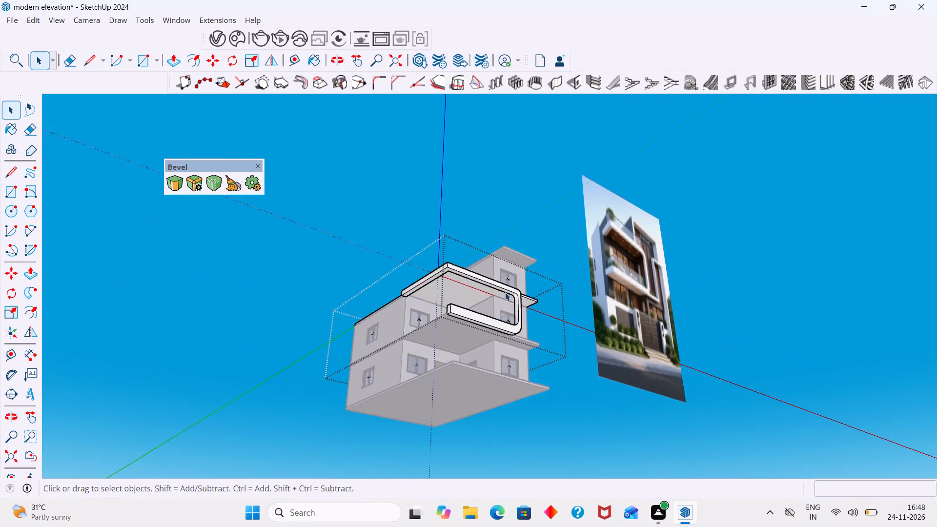
pyautogui.moveTo(504, 292); pyautogui.dragTo(357, 402, button='middle')
pyautogui.scroll(2, 463, 332)
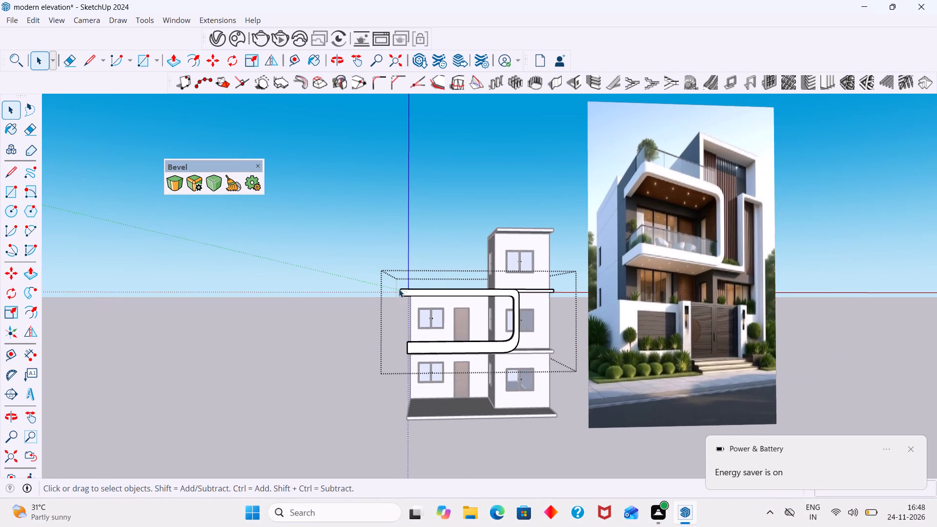
pyautogui.scroll(-1, 459, 277)
pyautogui.moveTo(455, 288); pyautogui.dragTo(456, 341, button='middle')
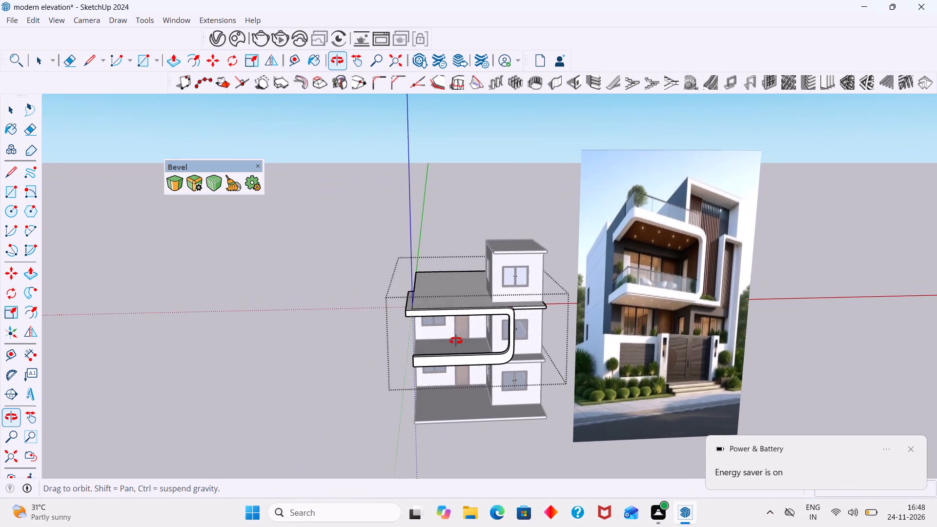
pyautogui.moveTo(456, 341); pyautogui.dragTo(475, 351, button='middle')
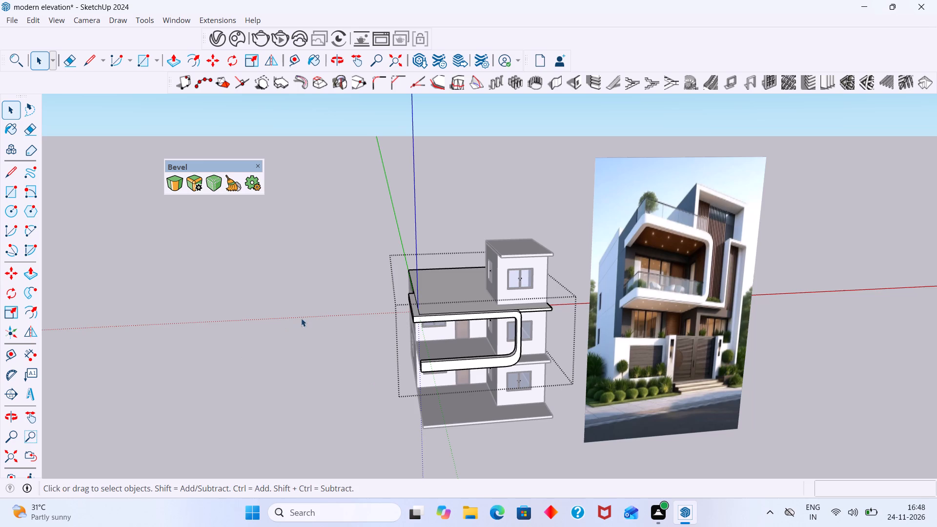
pyautogui.moveTo(323, 318); pyautogui.dragTo(438, 318, button='middle')
pyautogui.scroll(8, 451, 318)
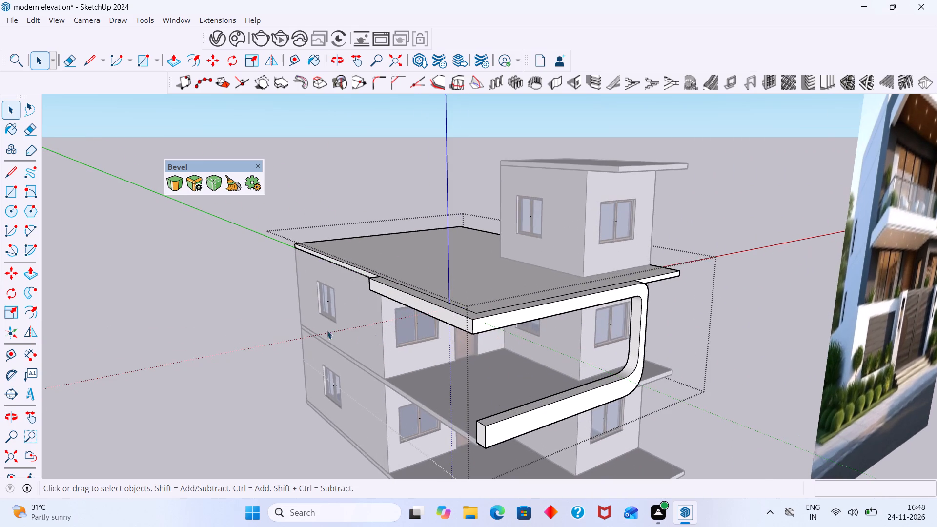
pyautogui.click(214, 313)
pyautogui.scroll(-13, 455, 333)
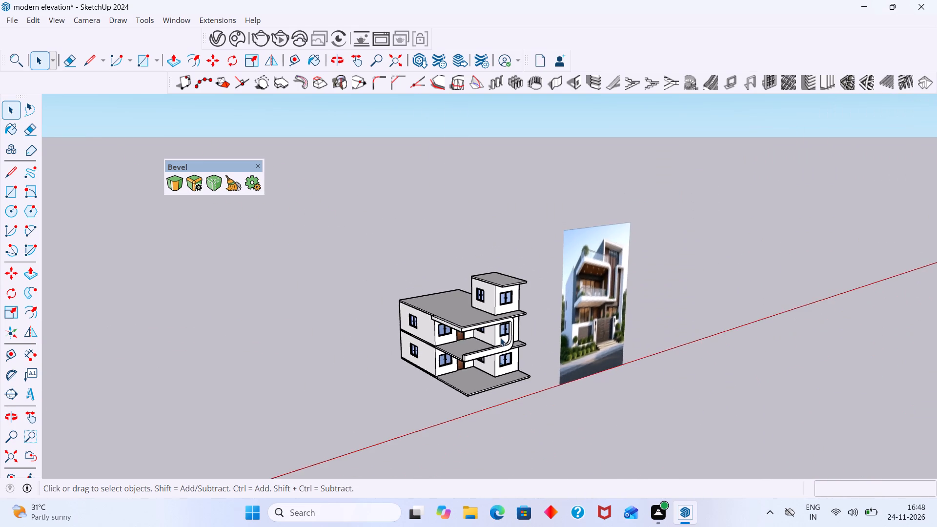
pyautogui.moveTo(500, 337); pyautogui.dragTo(318, 316, button='middle')
pyautogui.scroll(4, 377, 322)
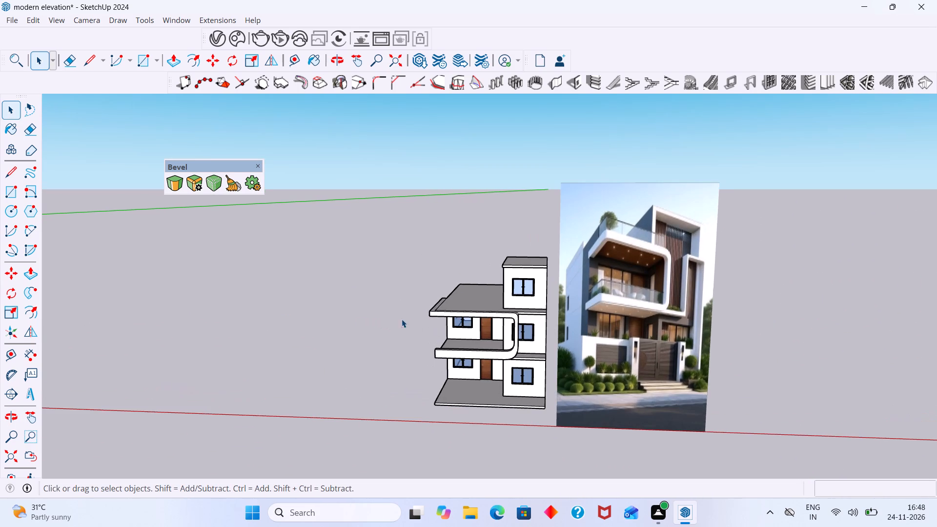
pyautogui.moveTo(402, 319); pyautogui.dragTo(407, 328, button='middle')
pyautogui.scroll(5, 429, 333)
# Bevel the upper beam's vertical outer corner edge, where it meets the side return, with an offset of about 1' 5 11/16" and 6 segments.
pyautogui.moveTo(442, 327); pyautogui.dragTo(453, 331, button='middle')
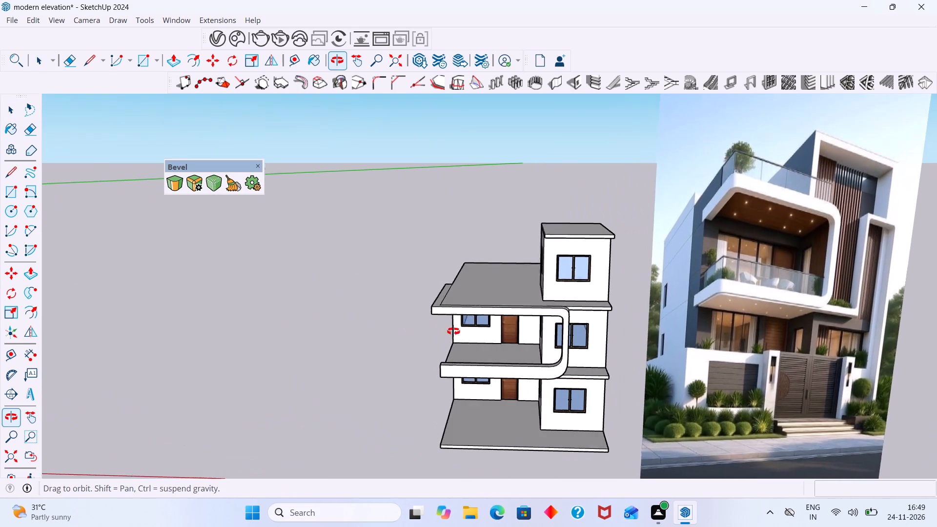
pyautogui.moveTo(453, 331); pyautogui.dragTo(534, 348, button='middle')
pyautogui.scroll(13, 496, 324)
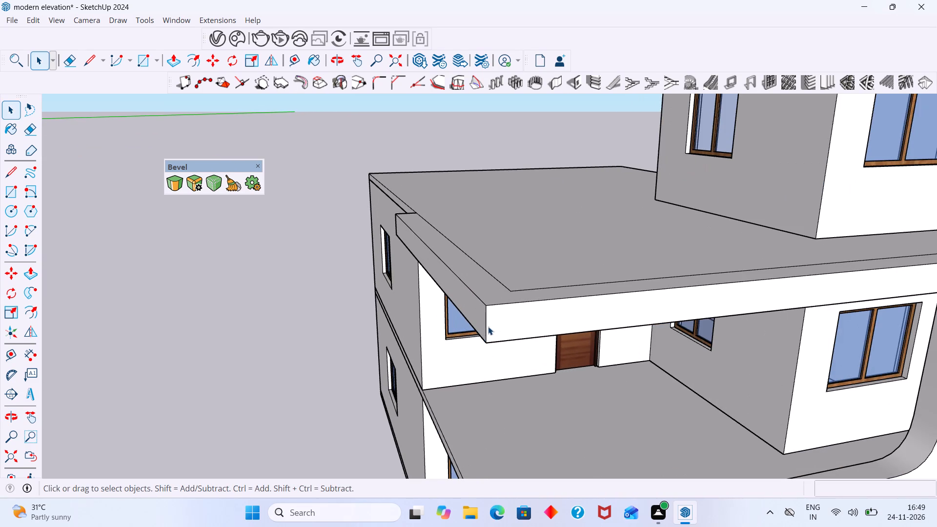
pyautogui.click(485, 325)
pyautogui.doubleClick(488, 323)
pyautogui.click(485, 323)
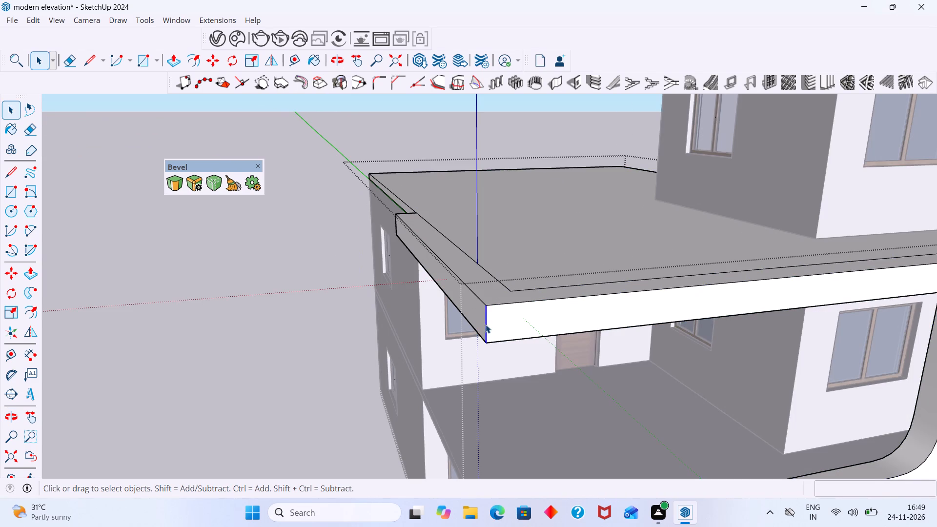
pyautogui.click(176, 183)
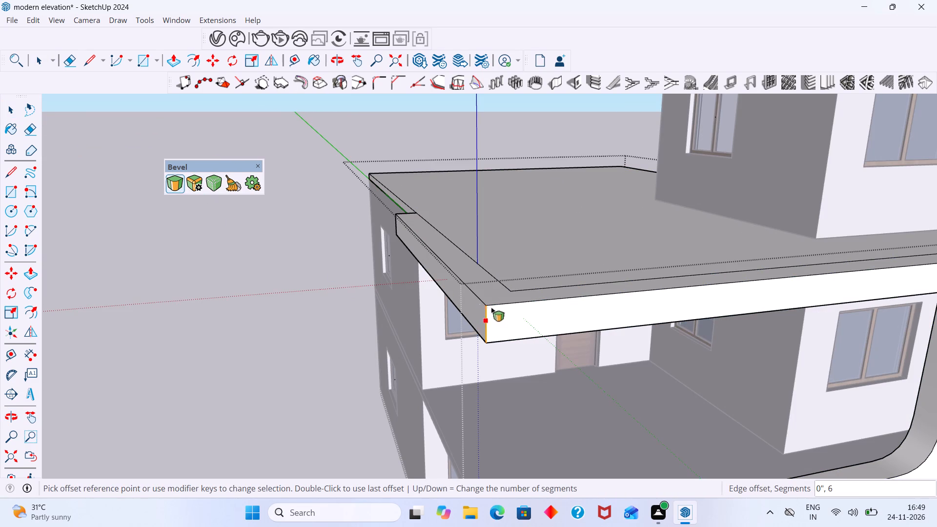
pyautogui.click(487, 325)
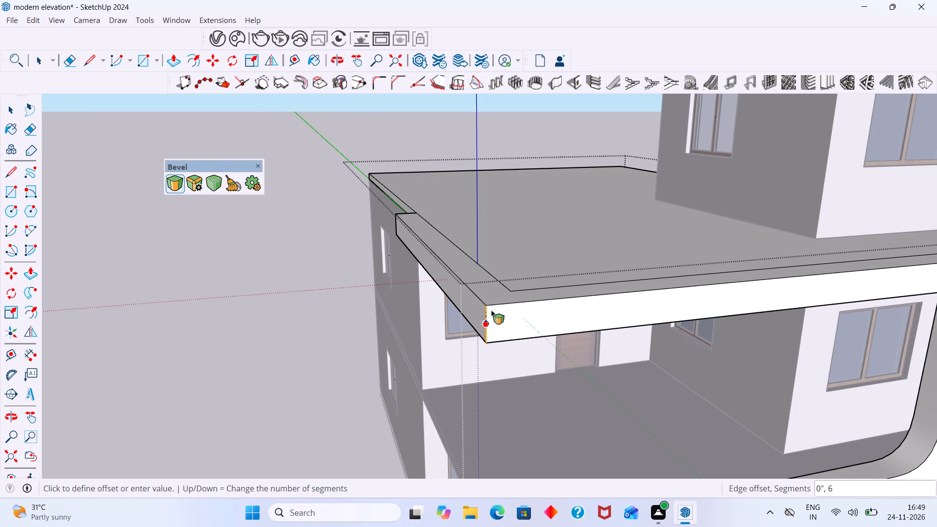
pyautogui.scroll(2, 494, 305)
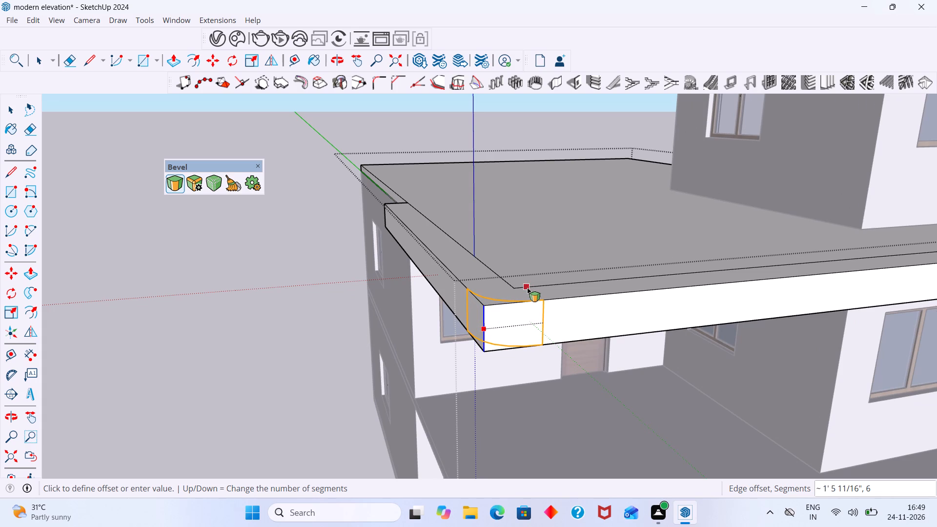
pyautogui.click(527, 288)
pyautogui.scroll(-12, 517, 312)
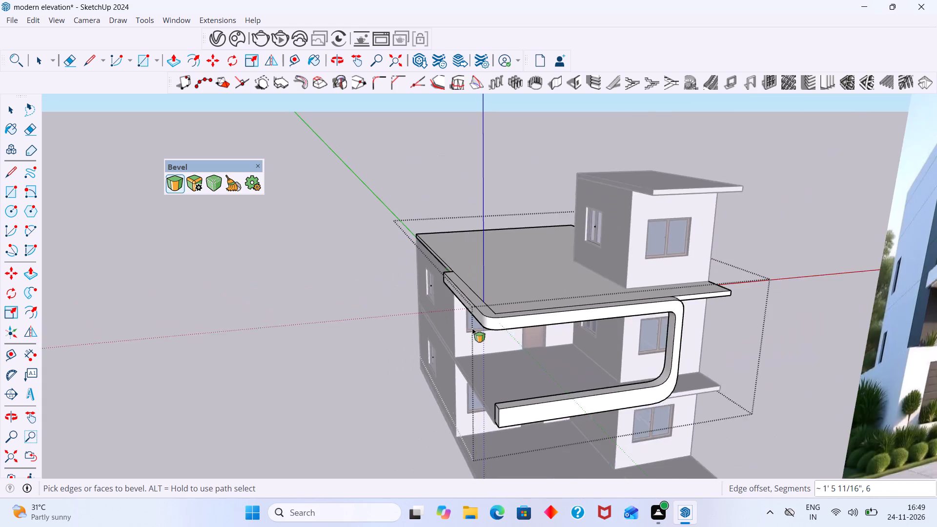
pyautogui.scroll(-2, 472, 328)
pyautogui.press('space')
pyautogui.scroll(-7, 504, 330)
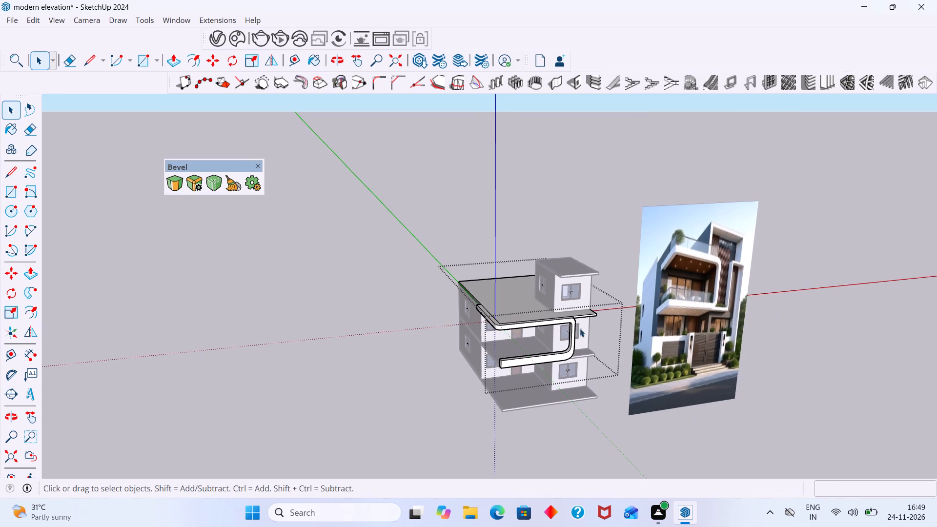
# Compare the frame's rounded outer corner and side return with the reference image from several angles, leaving the group to view the whole house.
pyautogui.moveTo(658, 288); pyautogui.dragTo(650, 328, button='middle')
pyautogui.scroll(5, 674, 300)
pyautogui.scroll(-1, 448, 362)
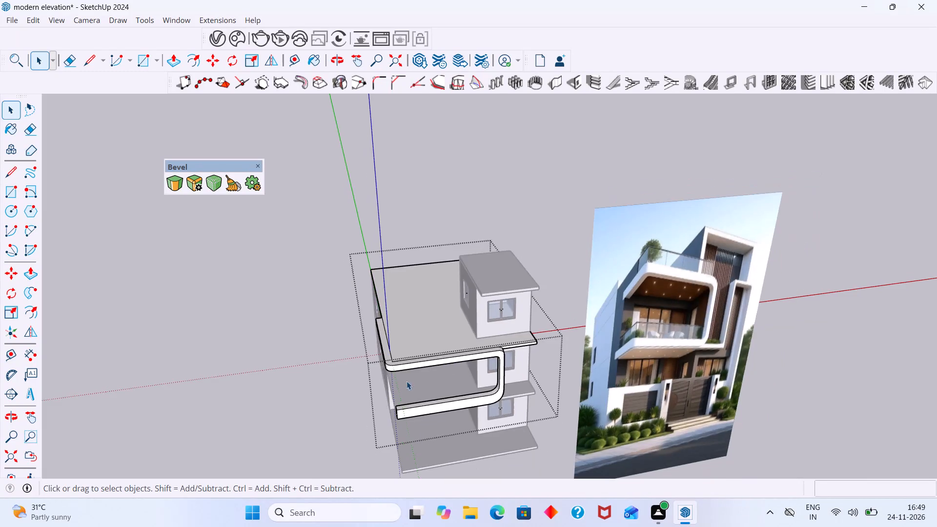
pyautogui.moveTo(384, 389); pyautogui.dragTo(399, 198, button='middle')
pyautogui.scroll(10, 408, 256)
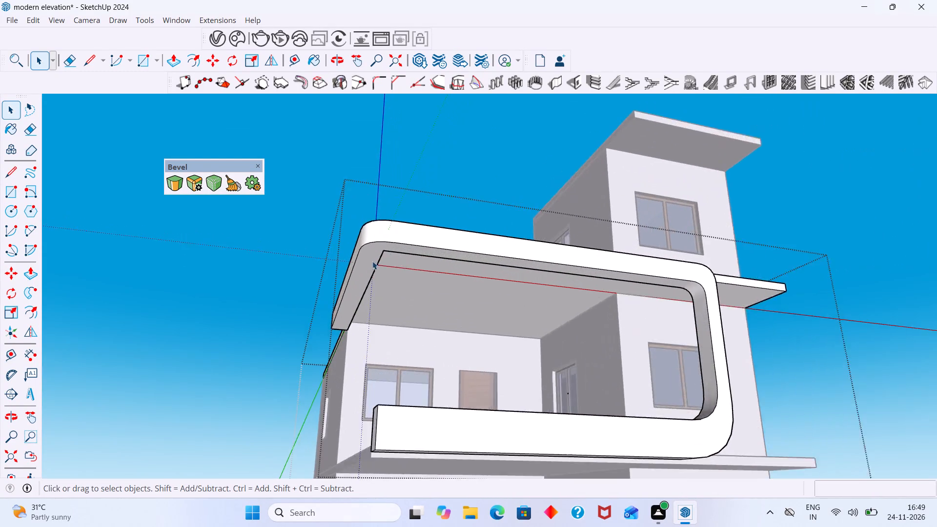
pyautogui.scroll(2, 372, 261)
pyautogui.moveTo(372, 261); pyautogui.dragTo(386, 327, button='middle')
pyautogui.scroll(-15, 387, 326)
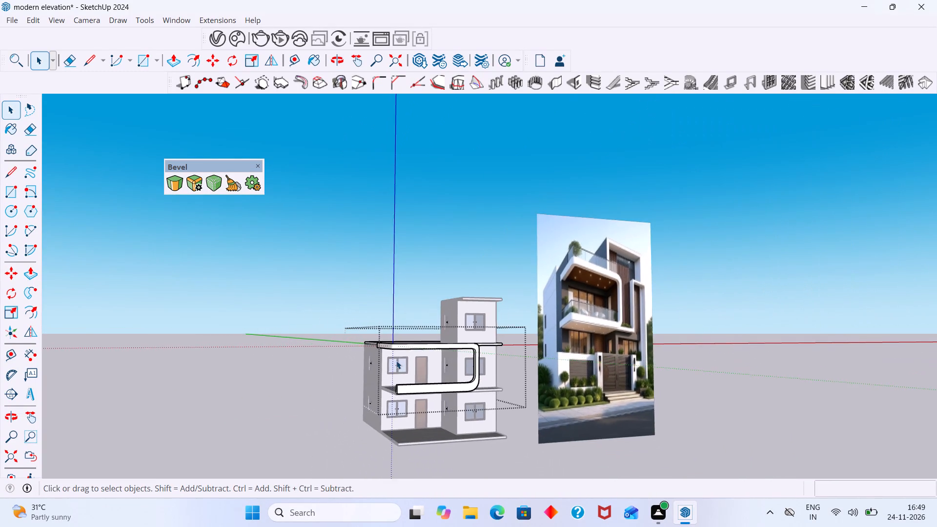
pyautogui.moveTo(395, 362); pyautogui.dragTo(396, 378, button='middle')
pyautogui.scroll(14, 542, 295)
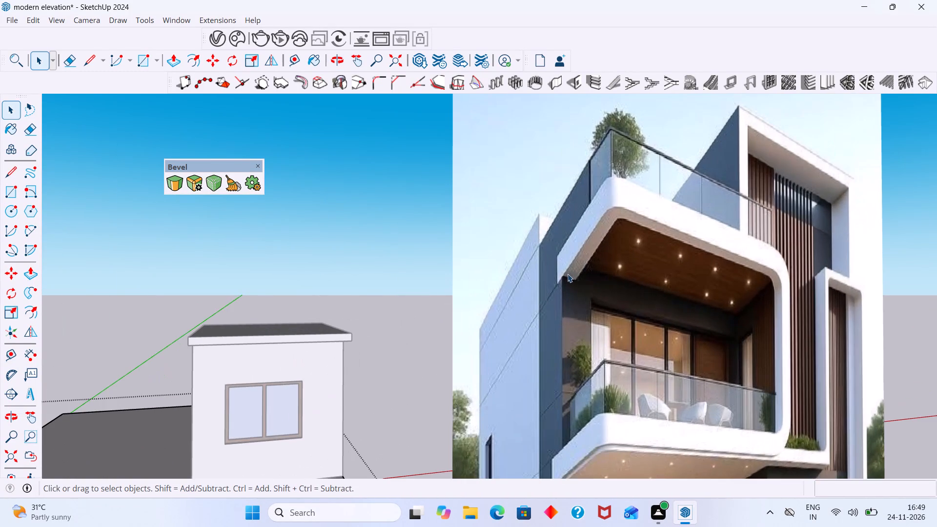
pyautogui.scroll(-10, 576, 283)
pyautogui.moveTo(278, 378); pyautogui.dragTo(276, 434, button='middle')
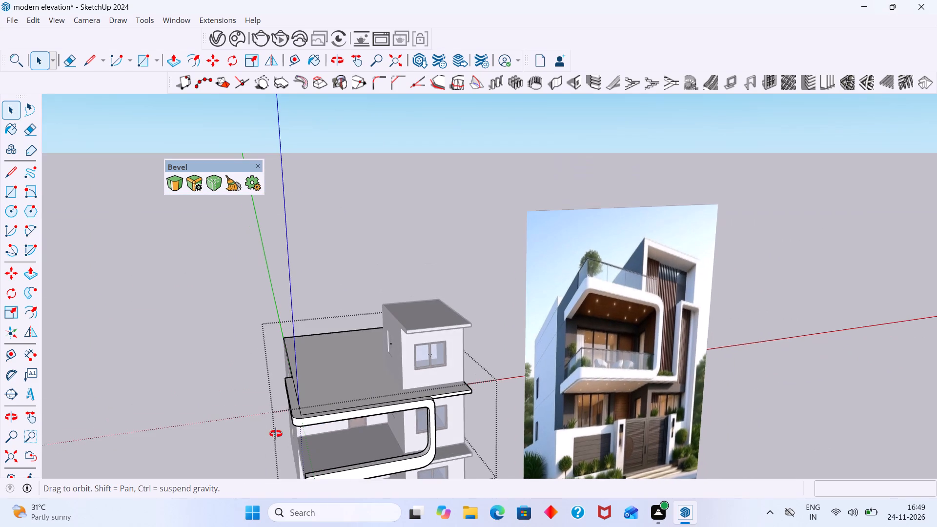
pyautogui.moveTo(276, 434); pyautogui.dragTo(276, 435, button='middle')
pyautogui.click(170, 376)
pyautogui.moveTo(347, 410); pyautogui.dragTo(335, 445, button='middle')
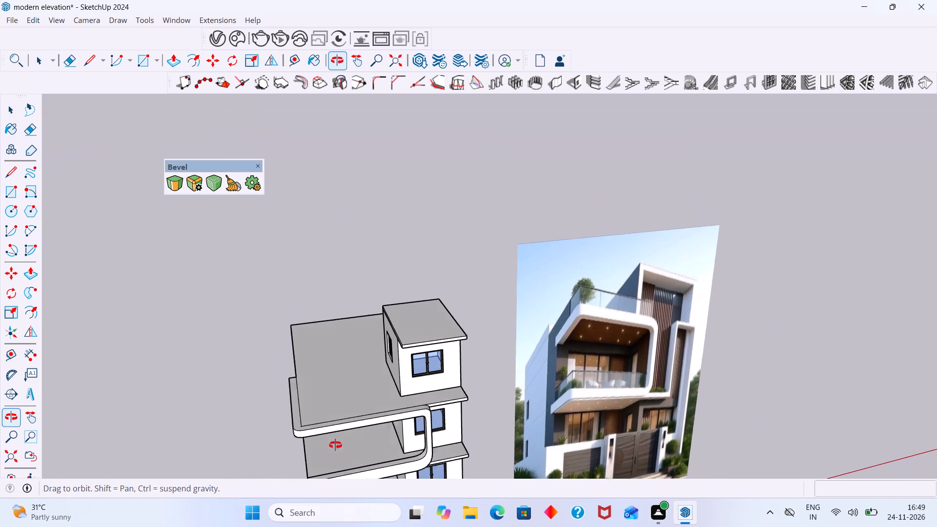
pyautogui.moveTo(335, 445); pyautogui.dragTo(335, 446, button='middle')
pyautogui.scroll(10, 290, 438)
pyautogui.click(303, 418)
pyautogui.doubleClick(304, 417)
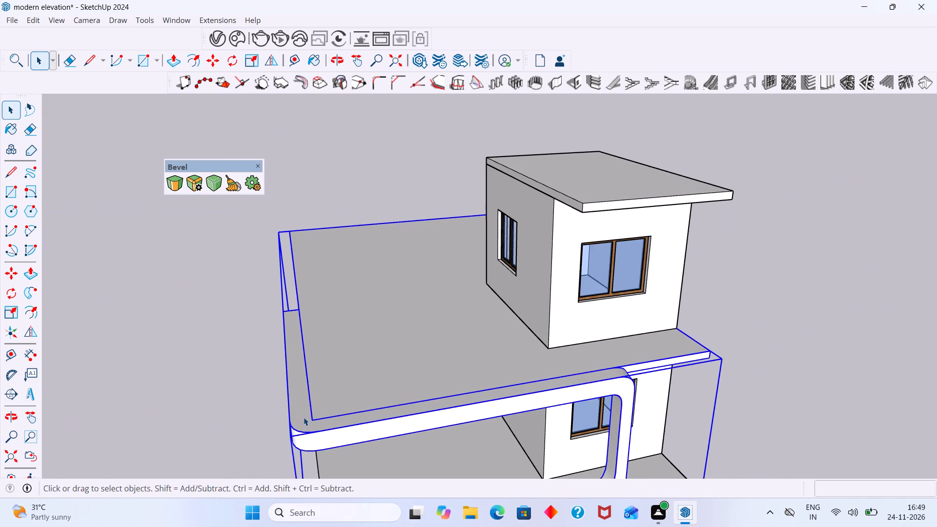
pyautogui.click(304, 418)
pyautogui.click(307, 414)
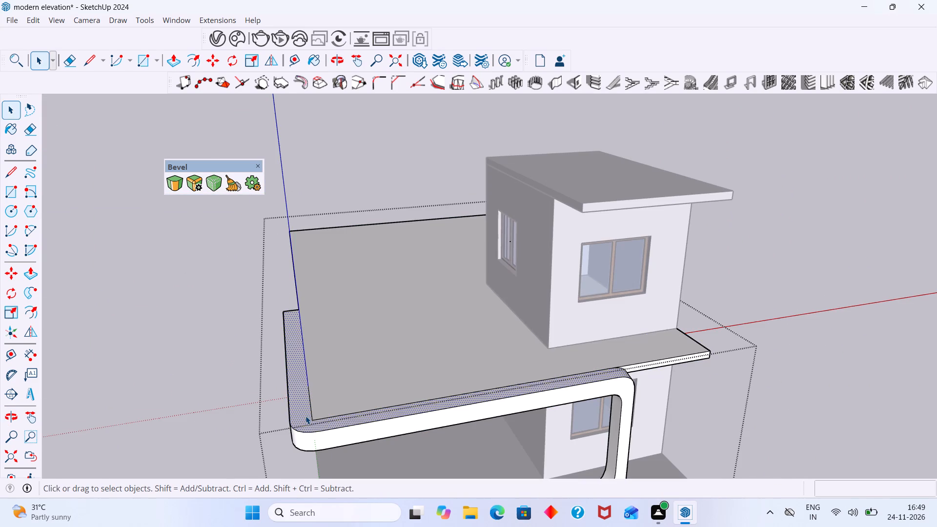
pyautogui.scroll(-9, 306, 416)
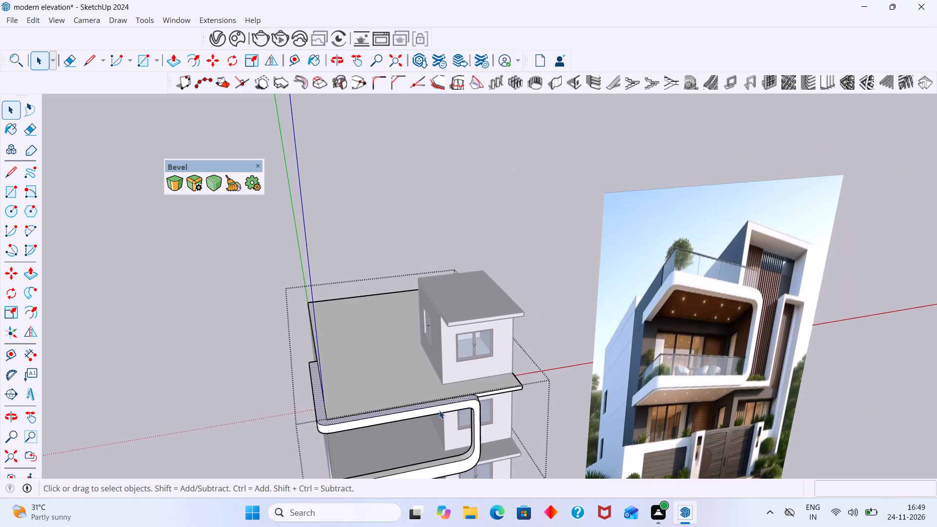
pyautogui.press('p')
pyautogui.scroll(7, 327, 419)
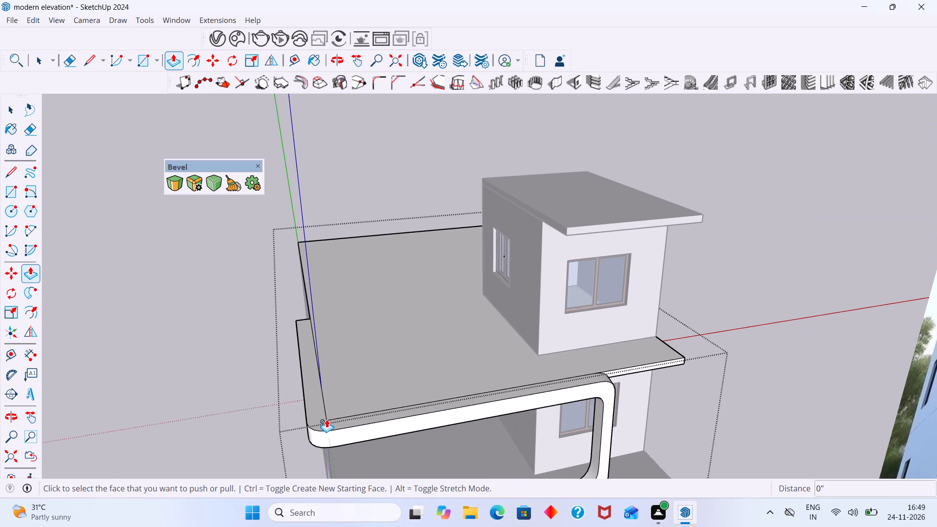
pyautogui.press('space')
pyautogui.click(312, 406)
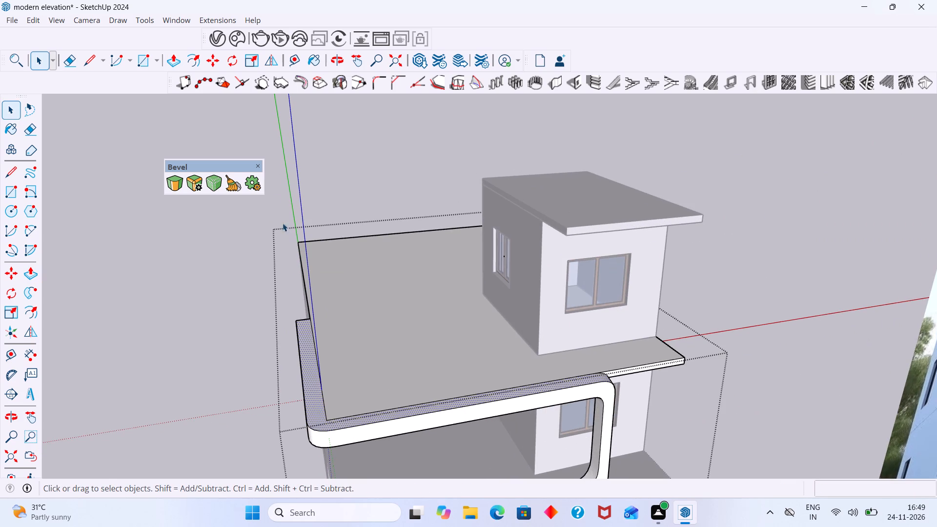
# Replace the displayed Bevel tool set with the Fredo6_JointPushPull tool set and leave the roof slab and frame group.
pyautogui.rightClick(713, 36)
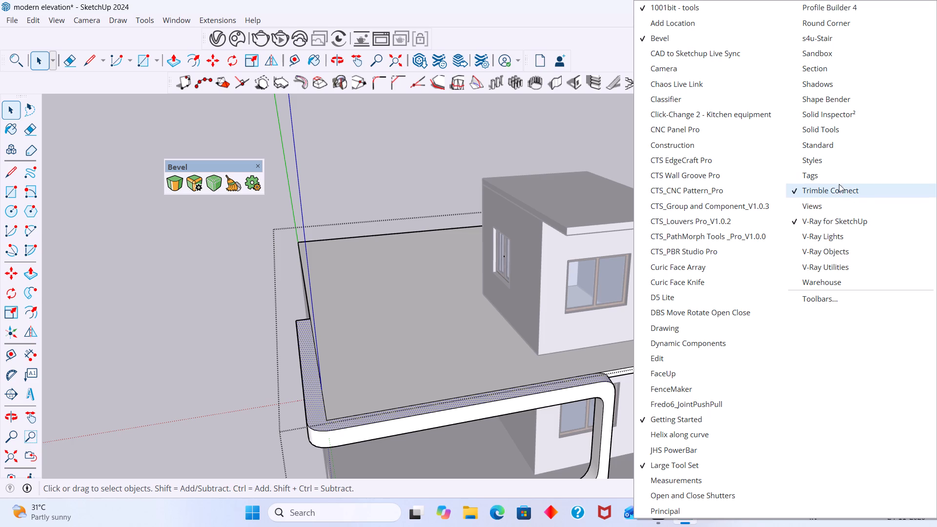
pyautogui.click(258, 162)
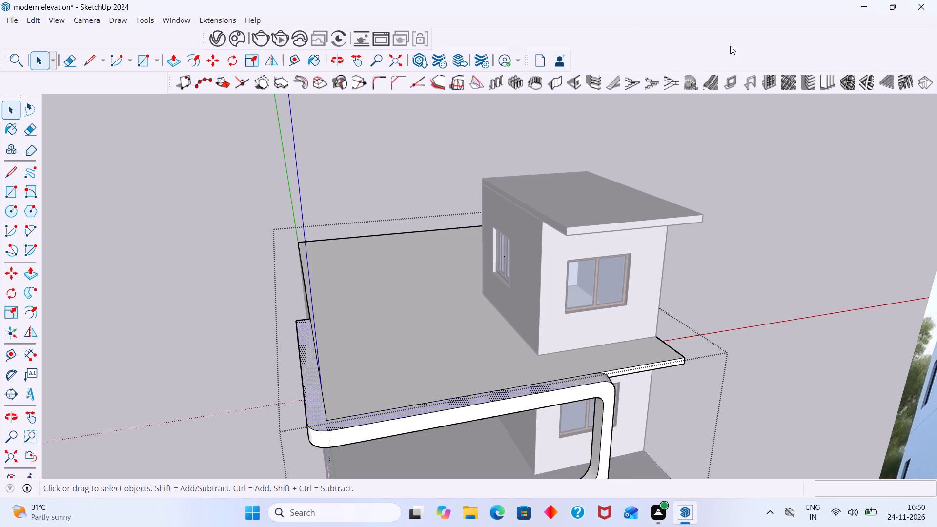
pyautogui.rightClick(774, 33)
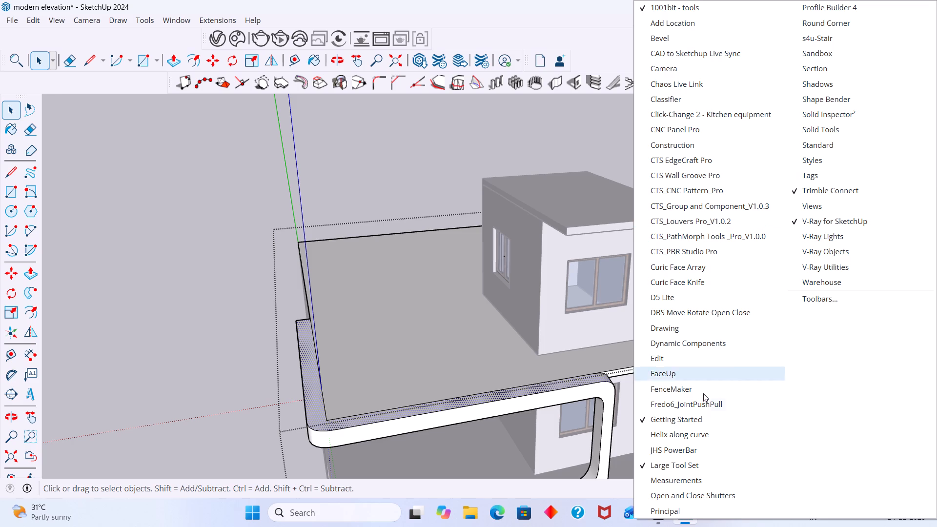
pyautogui.click(698, 405)
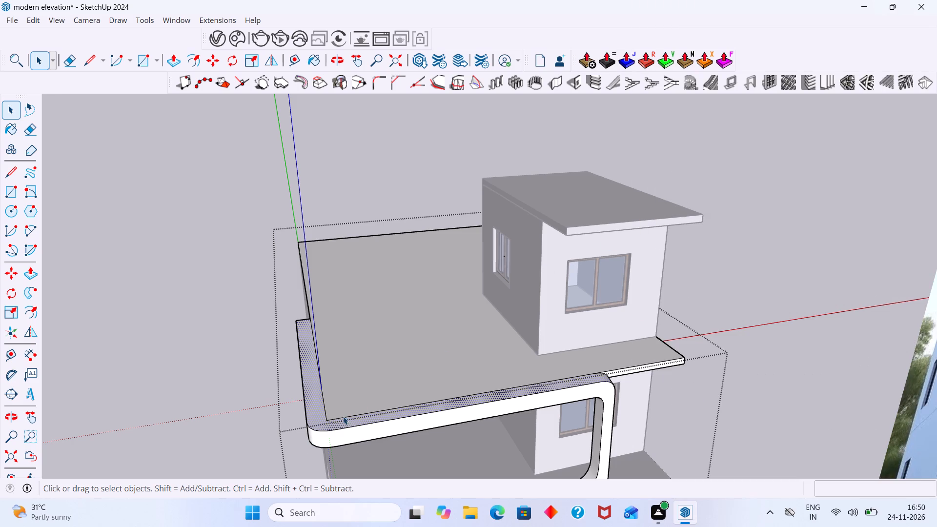
pyautogui.click(739, 304)
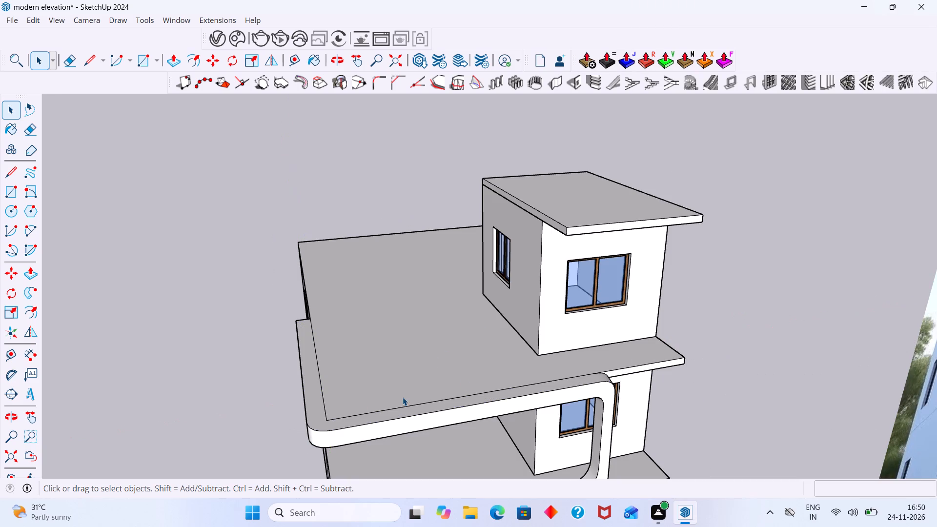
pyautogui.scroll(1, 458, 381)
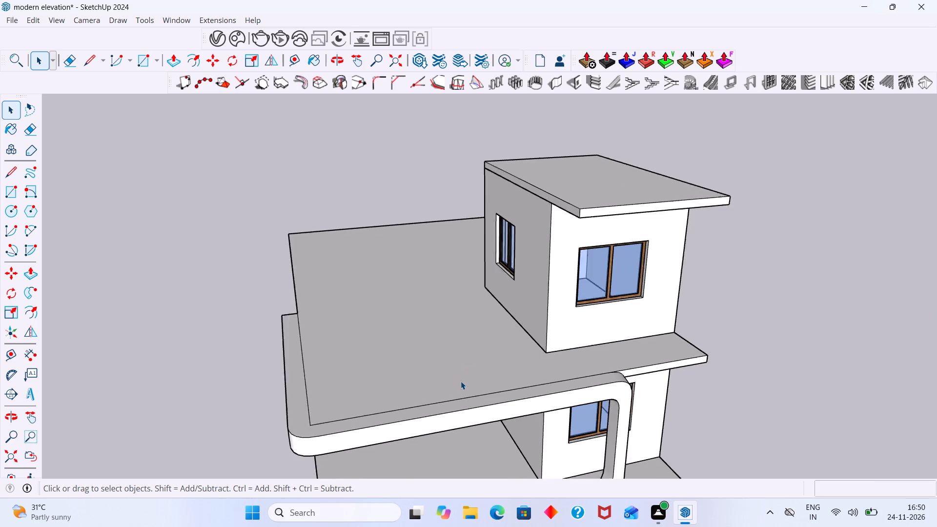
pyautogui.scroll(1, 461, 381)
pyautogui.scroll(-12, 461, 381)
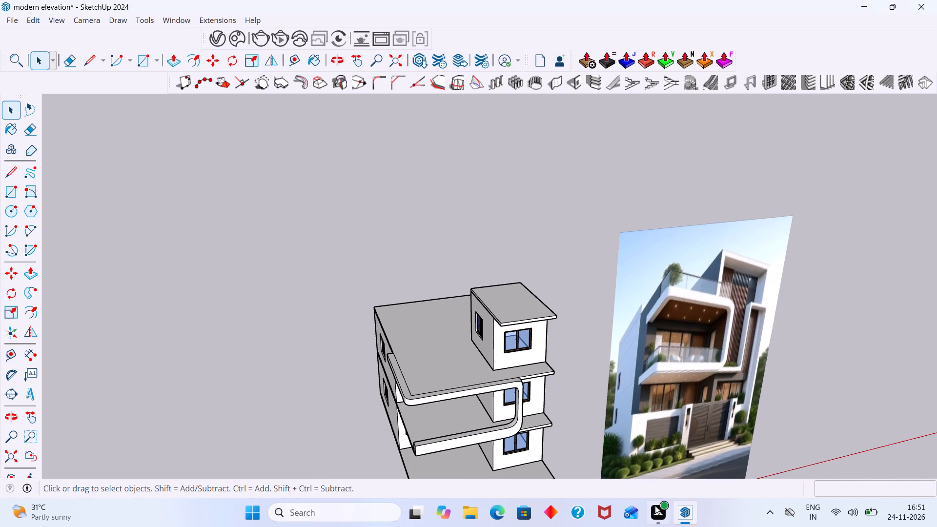
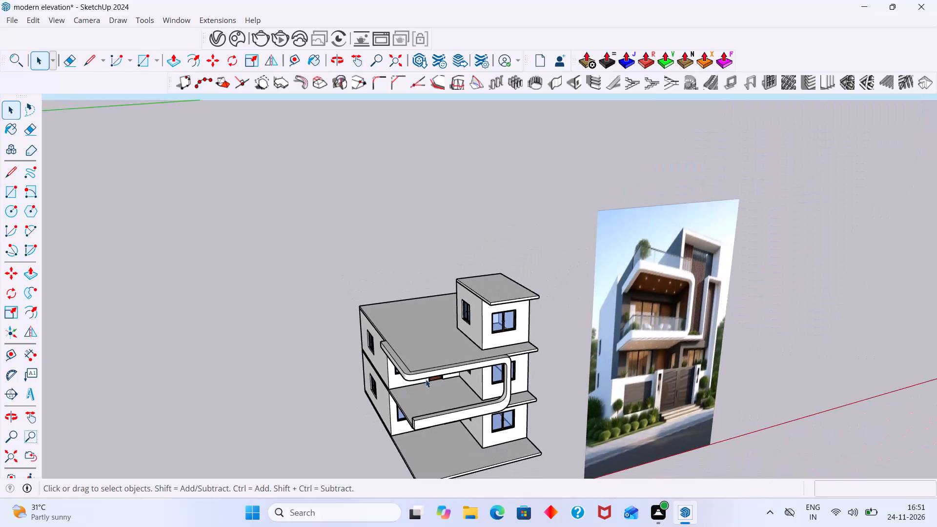
# Compare the house's rounded frame and its side return with the reference image from several angles and distances.
pyautogui.moveTo(500, 351); pyautogui.dragTo(440, 349, button='middle')
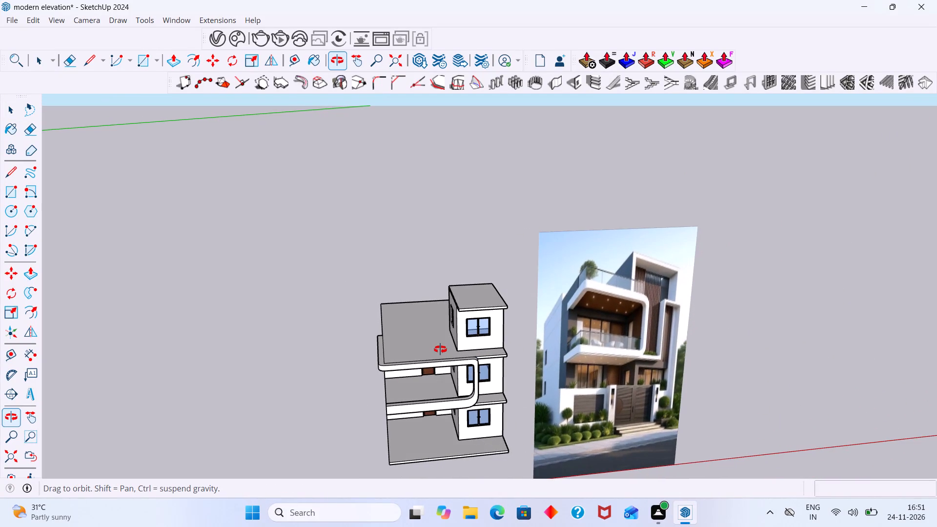
pyautogui.moveTo(440, 349); pyautogui.dragTo(439, 349, button='middle')
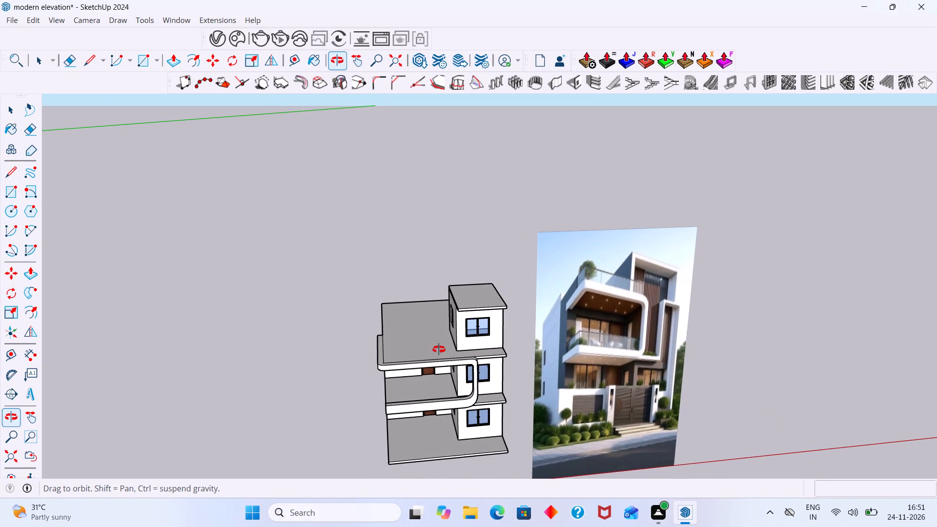
pyautogui.moveTo(439, 349); pyautogui.dragTo(444, 345, button='middle')
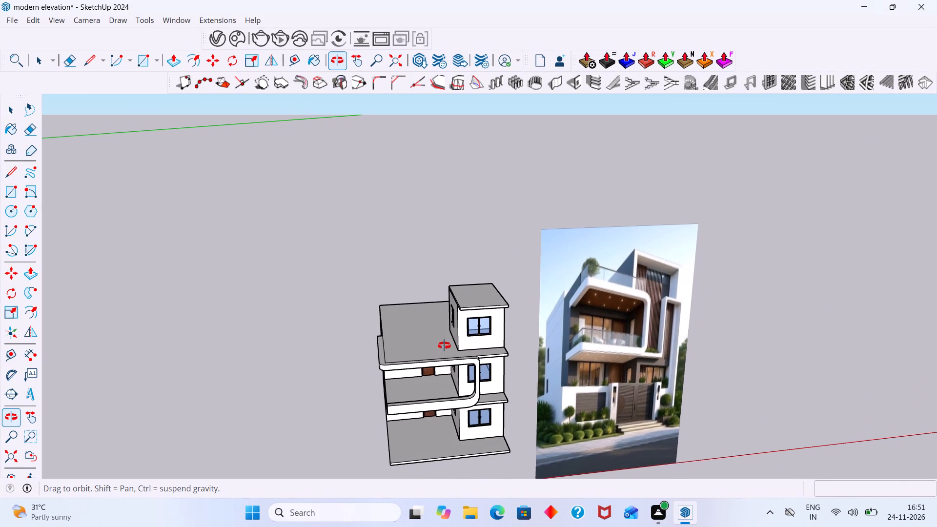
pyautogui.moveTo(444, 345); pyautogui.dragTo(450, 345, button='middle')
pyautogui.scroll(6, 404, 440)
pyautogui.moveTo(381, 411); pyautogui.dragTo(394, 403, button='middle')
pyautogui.scroll(1, 394, 403)
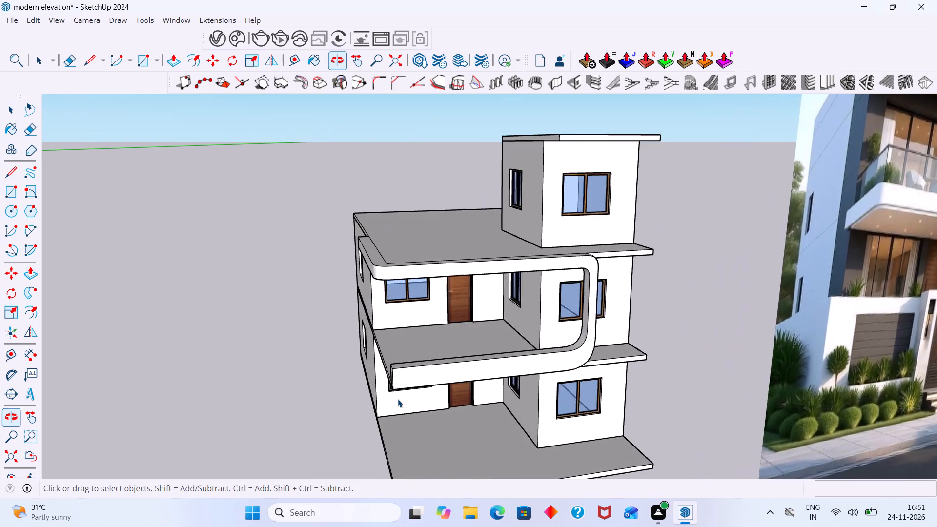
pyautogui.scroll(-8, 398, 399)
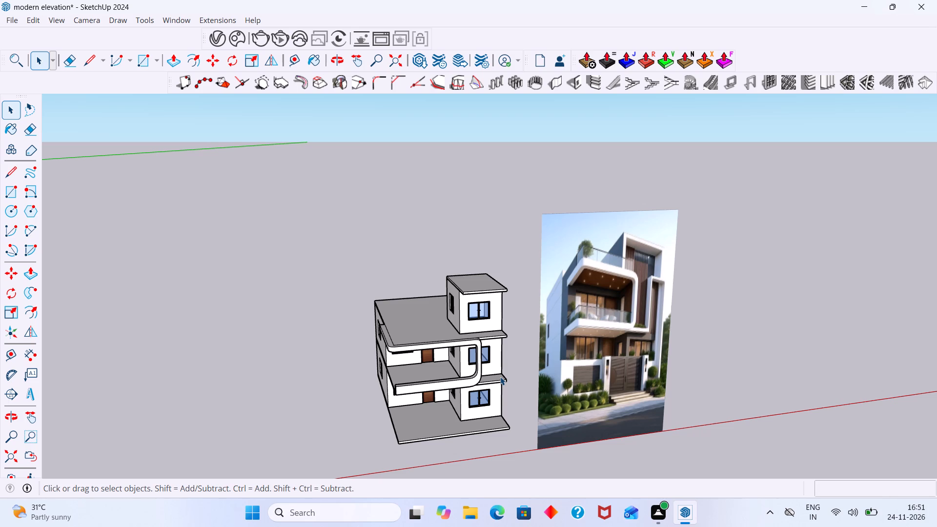
pyautogui.scroll(3, 662, 327)
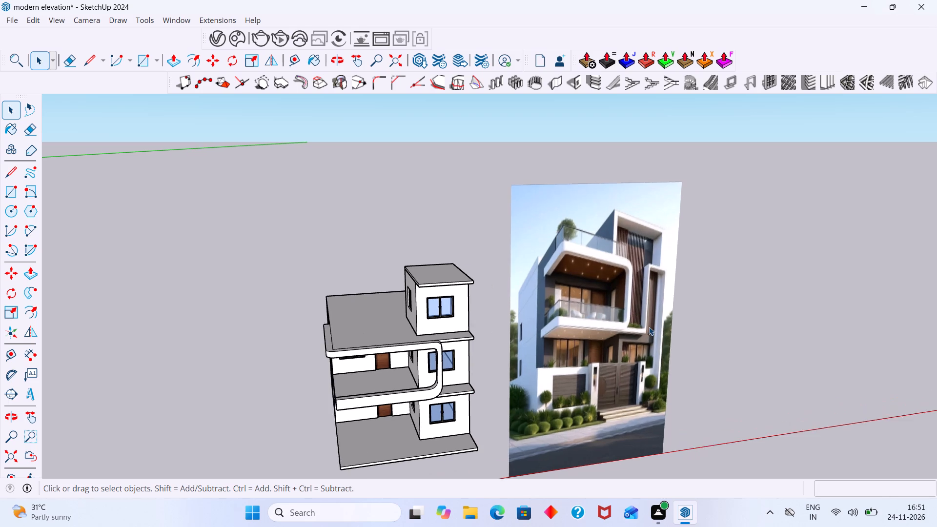
pyautogui.scroll(8, 649, 327)
pyautogui.scroll(-3, 647, 335)
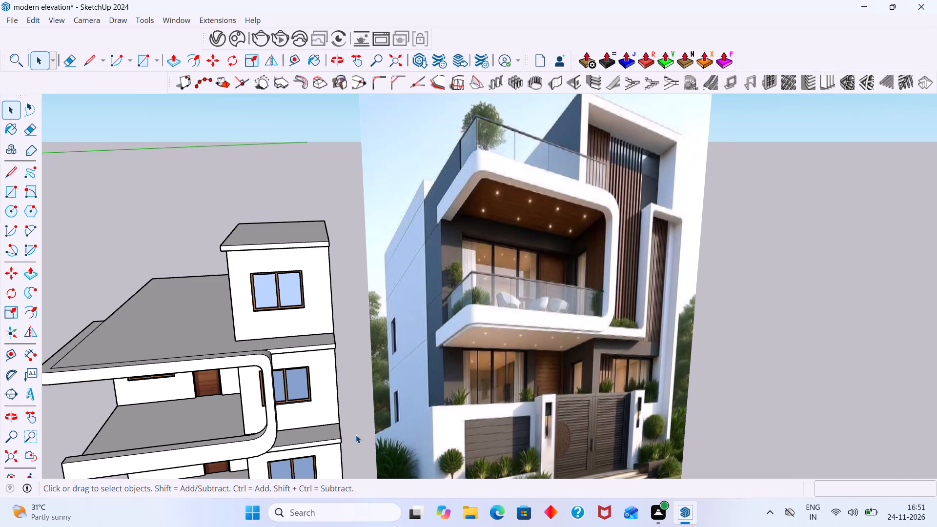
pyautogui.scroll(-2, 356, 435)
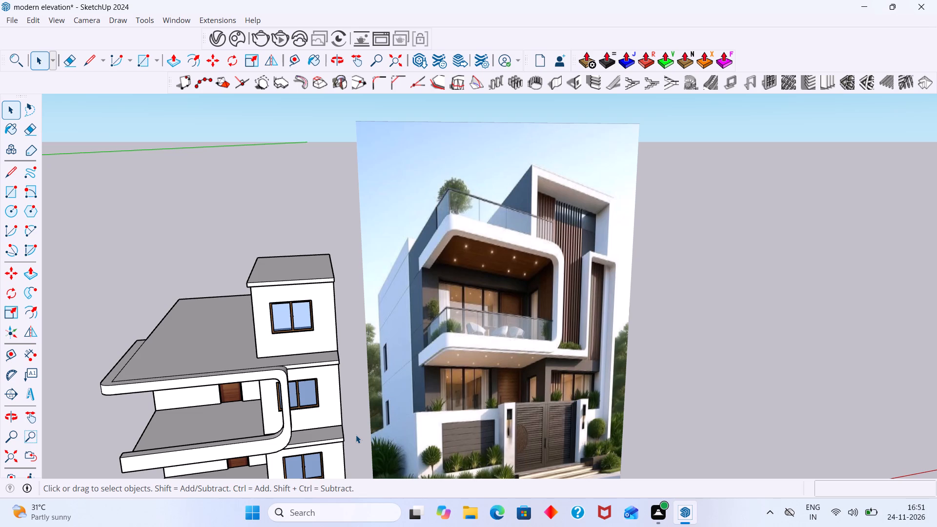
pyautogui.scroll(-5, 292, 454)
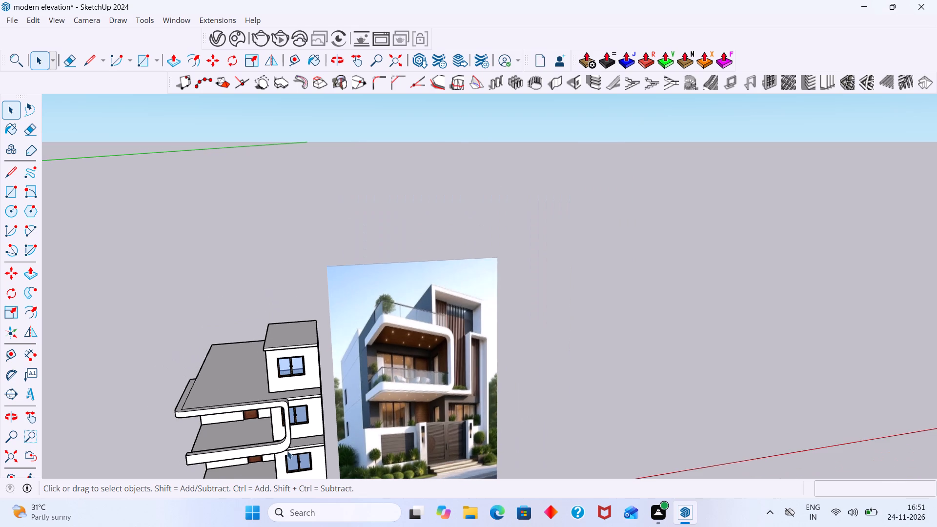
pyautogui.moveTo(279, 437); pyautogui.dragTo(274, 399, button='middle')
pyautogui.scroll(1, 240, 401)
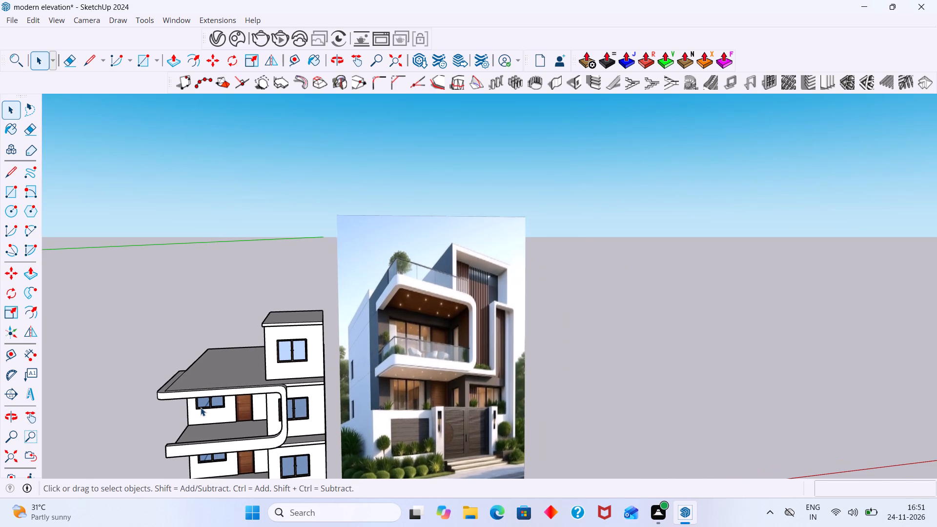
# Push/pull the free end face of the frame's lower beam outward to align with the upper beam's outer corner.
pyautogui.moveTo(201, 407); pyautogui.dragTo(271, 363, button='middle')
pyautogui.moveTo(232, 405); pyautogui.dragTo(324, 396, button='middle')
pyautogui.moveTo(288, 409); pyautogui.dragTo(338, 357, button='middle')
pyautogui.moveTo(338, 357); pyautogui.dragTo(445, 358, button='middle')
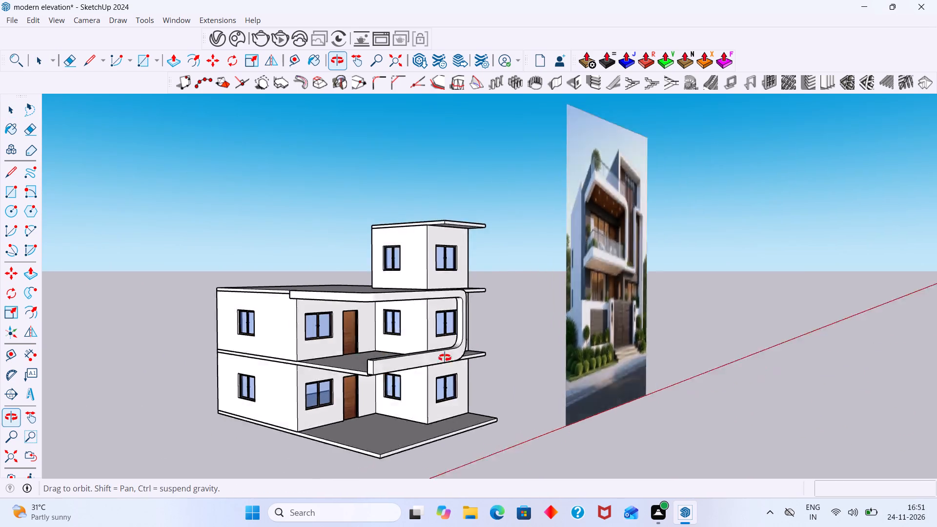
pyautogui.moveTo(445, 358); pyautogui.dragTo(575, 360, button='middle')
pyautogui.scroll(5, 569, 366)
pyautogui.moveTo(472, 389); pyautogui.dragTo(582, 406, button='middle')
pyautogui.scroll(6, 592, 388)
pyautogui.click(593, 384)
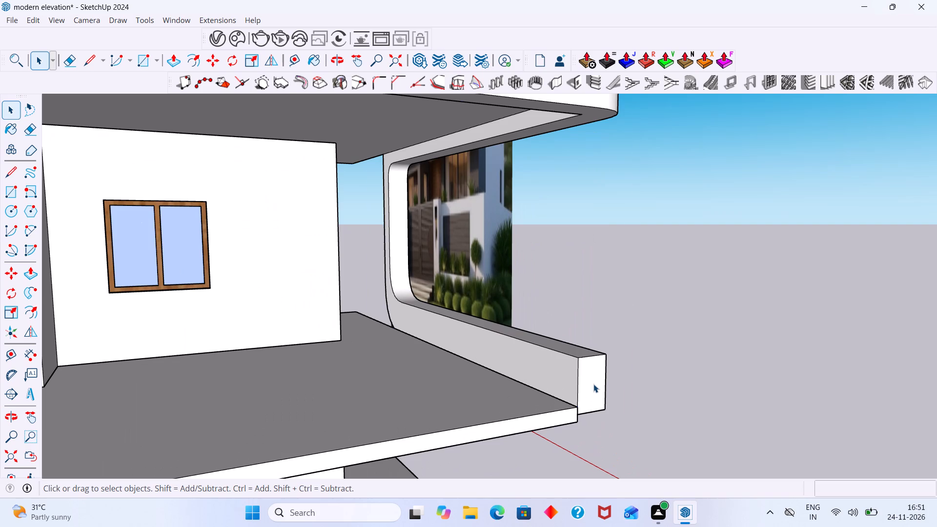
pyautogui.click(593, 390)
pyautogui.tripleClick(593, 393)
pyautogui.click(593, 396)
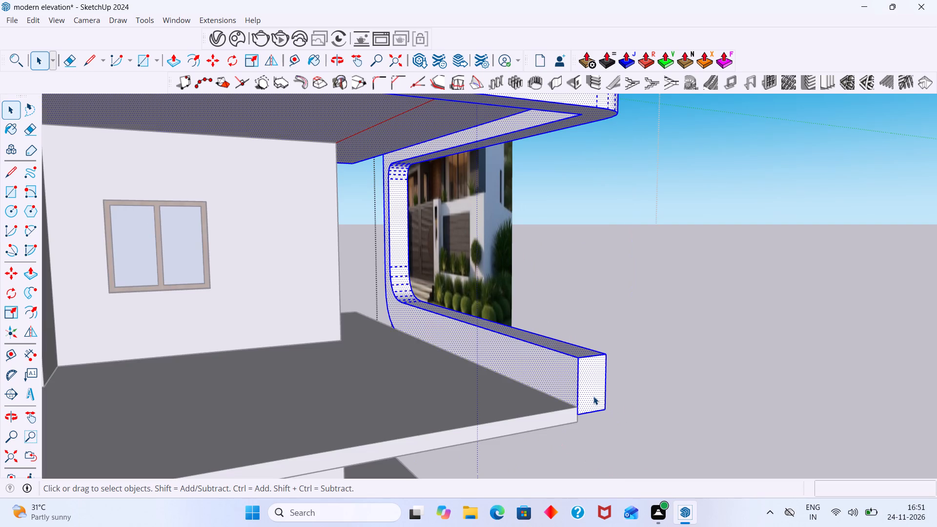
pyautogui.press('p')
pyautogui.click(594, 397)
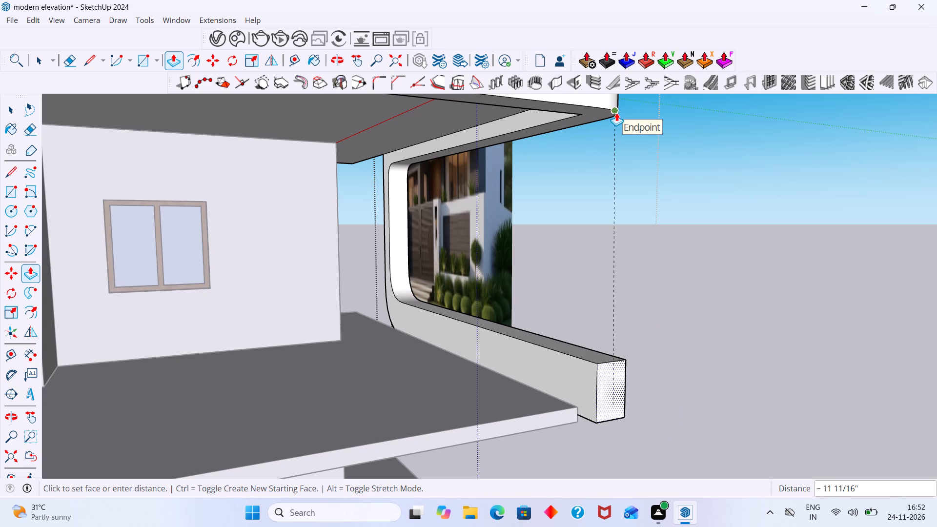
pyautogui.click(621, 115)
pyautogui.press('space')
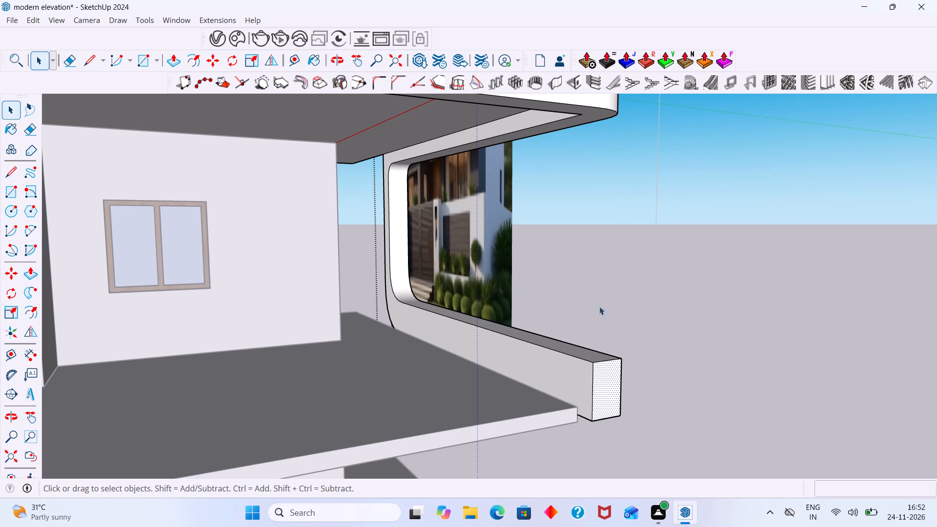
# Draw a rectangle about 9 3/16" by 1' 10 3/4" on the lower beam's inner face, from the floor slab's corner to the beam's top end corner.
pyautogui.moveTo(605, 377); pyautogui.dragTo(738, 401, button='middle')
pyautogui.click(727, 395)
pyautogui.scroll(7, 644, 394)
pyautogui.click(598, 378)
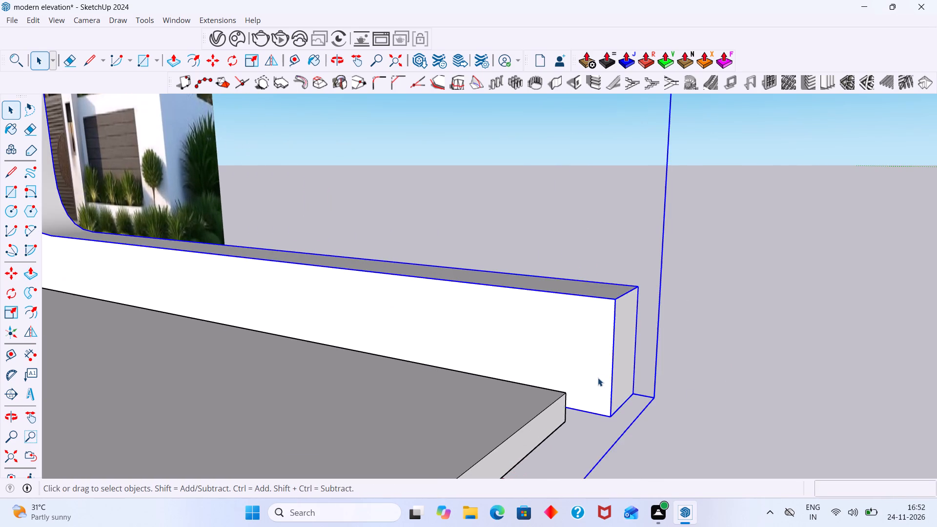
pyautogui.doubleClick(595, 382)
pyautogui.click(595, 392)
pyautogui.click(594, 397)
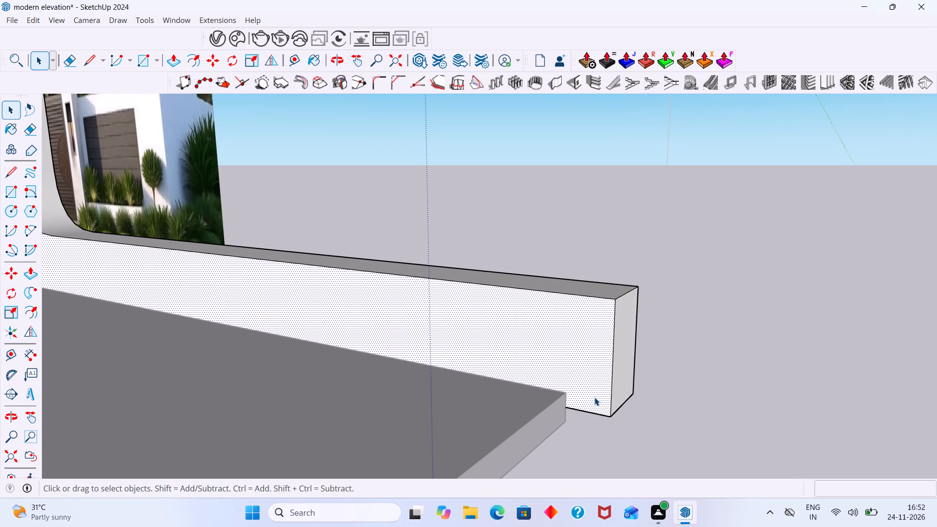
pyautogui.press('r')
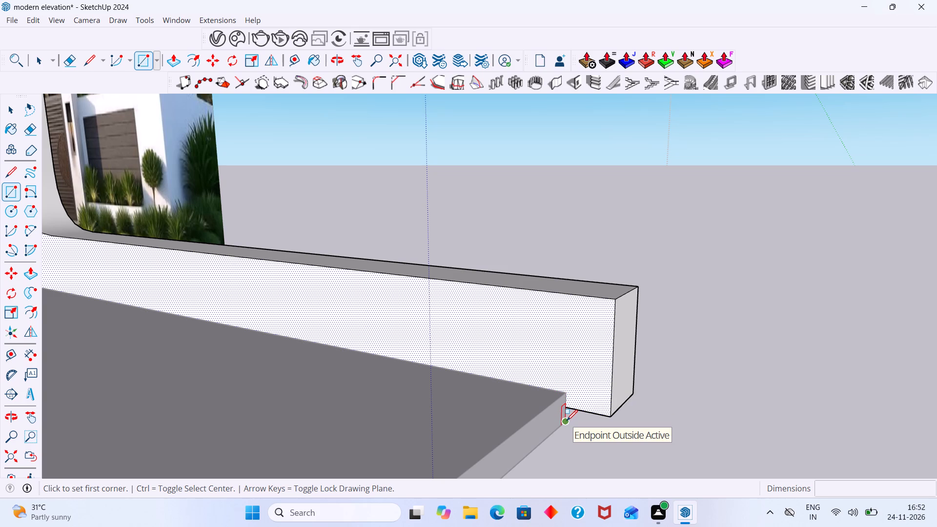
pyautogui.click(567, 408)
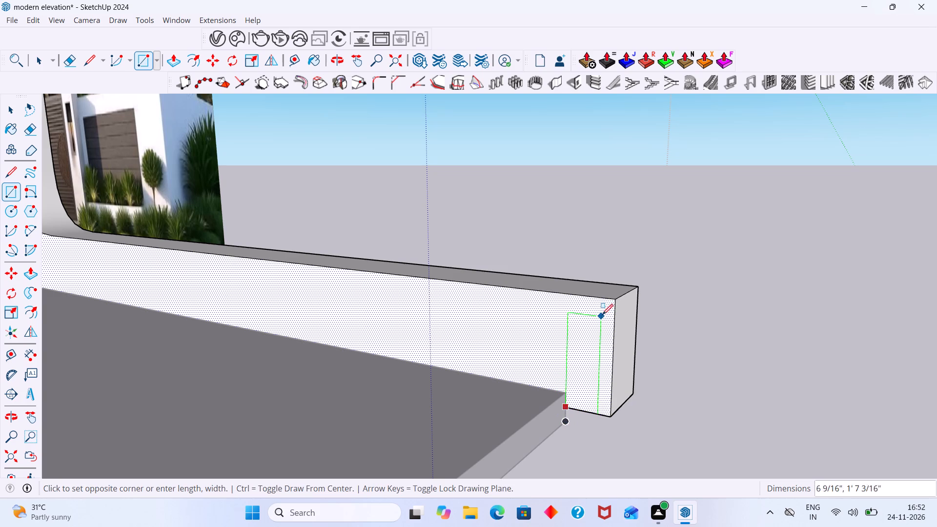
pyautogui.click(612, 301)
pyautogui.press('space')
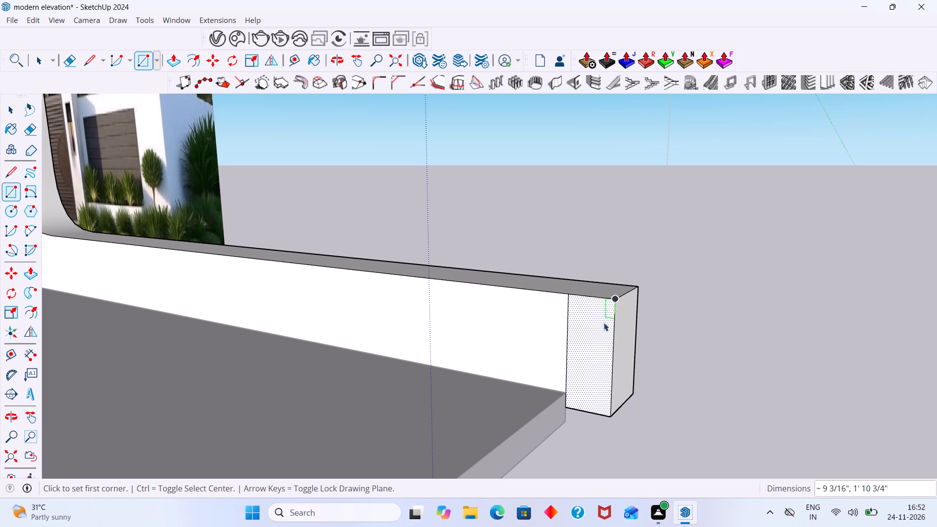
# Push/pull the rectangle about 15' 8 1/2" back along the slab's side, aligned with the end of the upper side return.
pyautogui.click(591, 339)
pyautogui.press('p')
pyautogui.click(591, 339)
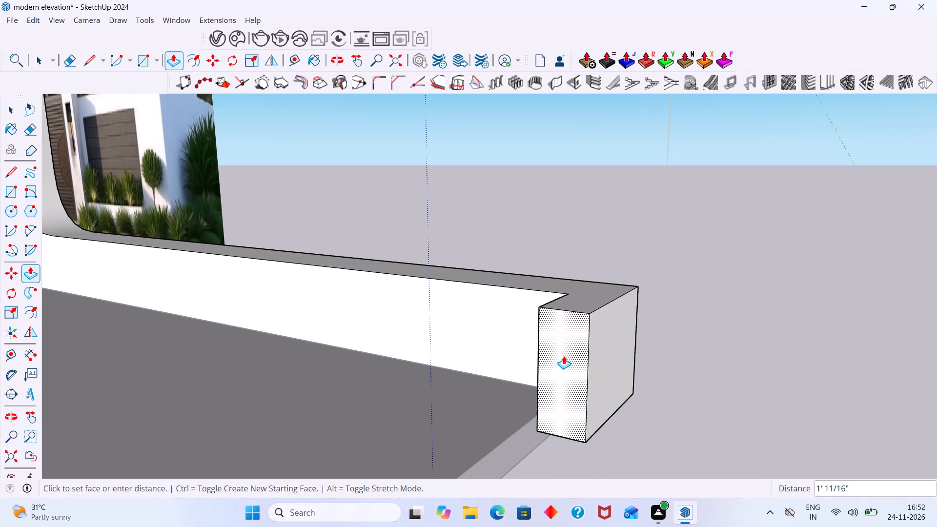
pyautogui.scroll(-3, 564, 356)
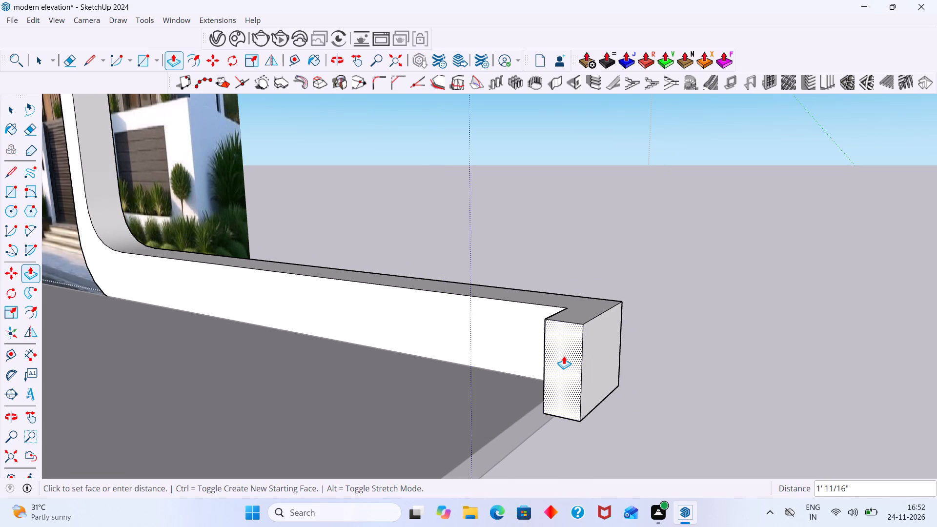
pyautogui.scroll(-2, 564, 356)
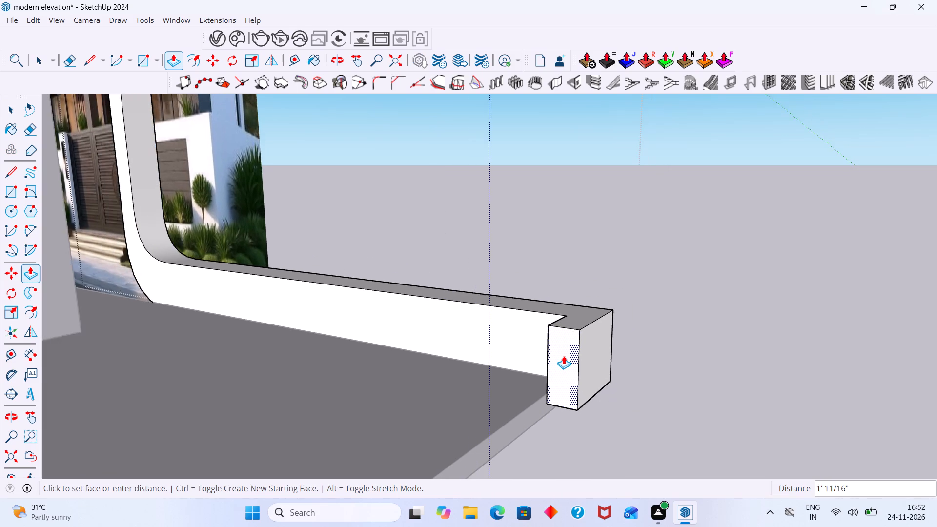
pyautogui.scroll(-12, 564, 356)
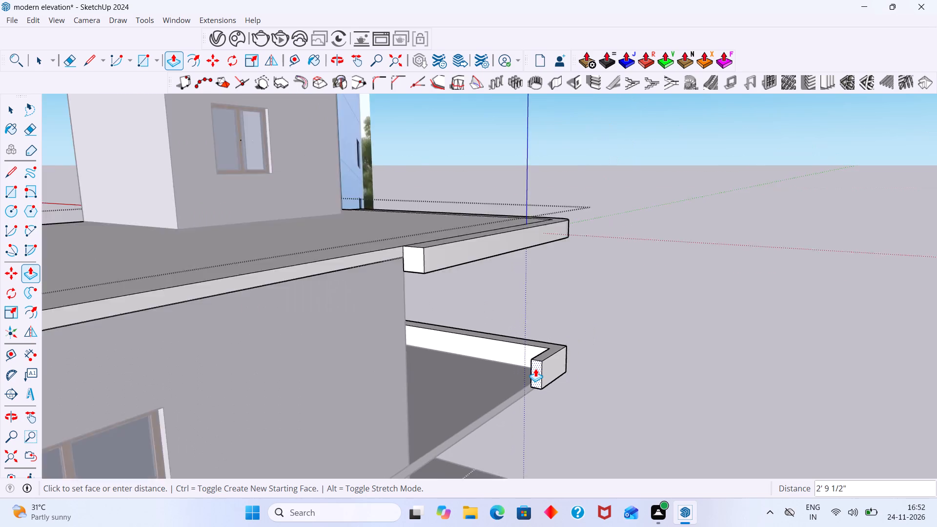
pyautogui.scroll(-11, 535, 368)
pyautogui.moveTo(523, 374); pyautogui.dragTo(388, 414, button='middle')
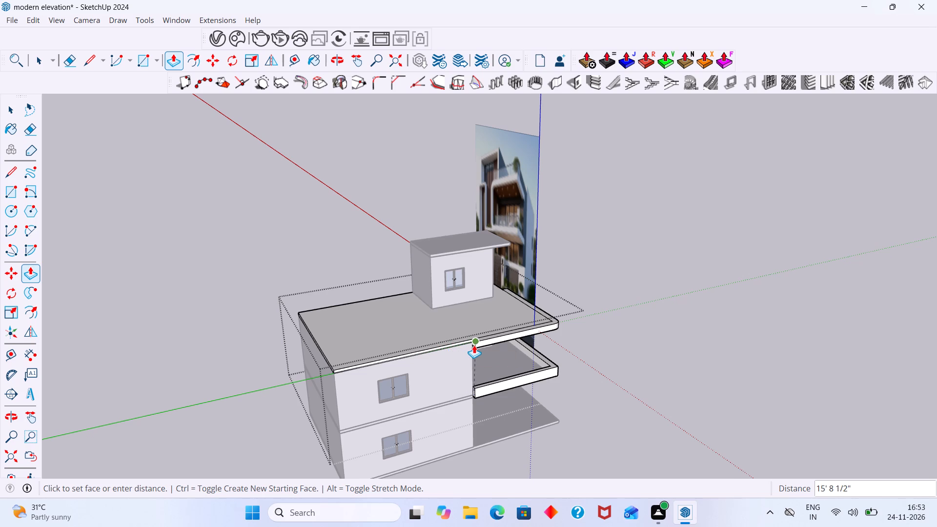
pyautogui.scroll(1, 469, 345)
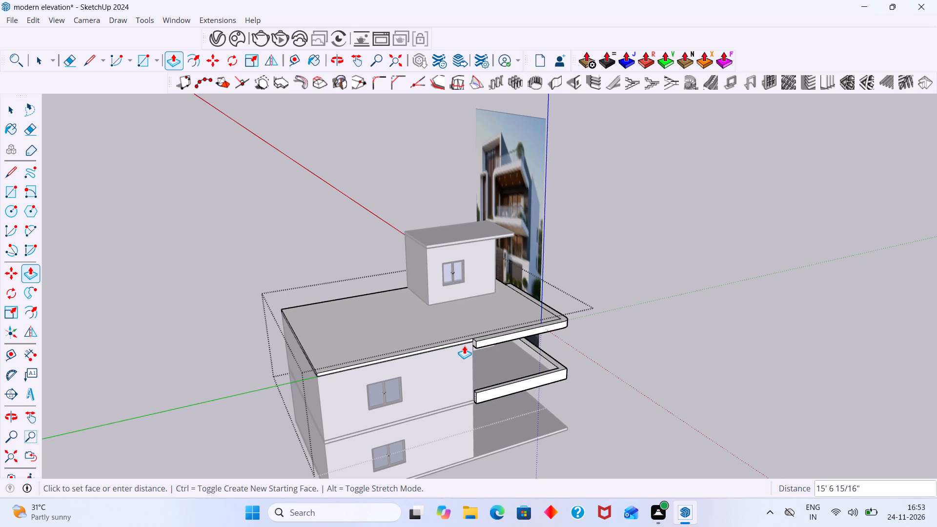
pyautogui.scroll(11, 472, 346)
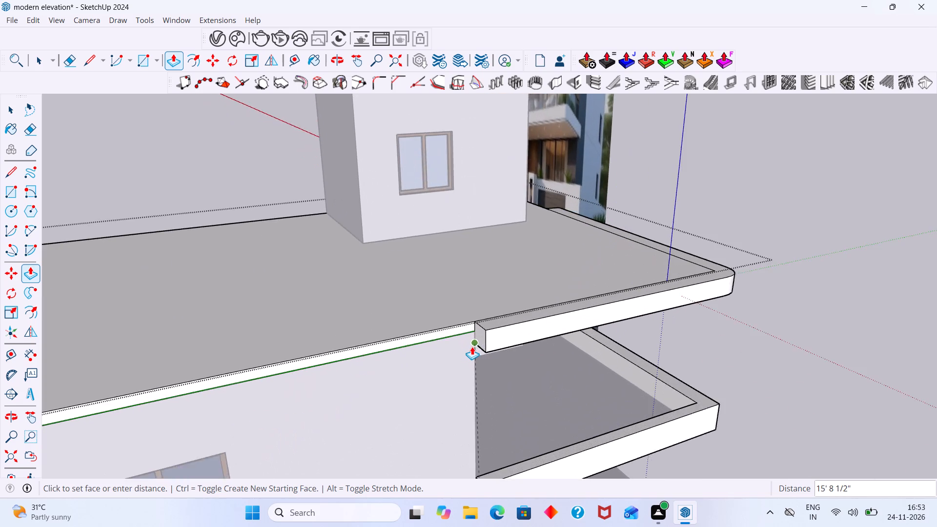
pyautogui.scroll(2, 472, 346)
pyautogui.click(475, 340)
pyautogui.press('space')
# Round the lower beam's vertical outer corner edge with the Bevel tool, using an offset of about 1' 4 7/8" and 6 segments.
pyautogui.scroll(-4, 590, 338)
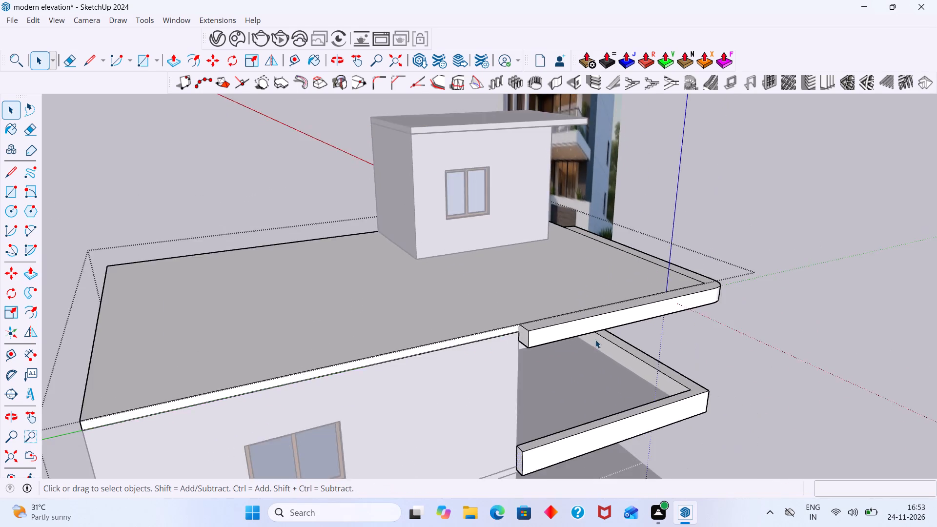
pyautogui.scroll(-8, 595, 340)
pyautogui.moveTo(646, 354); pyautogui.dragTo(538, 352, button='middle')
pyautogui.moveTo(655, 378); pyautogui.dragTo(586, 355, button='middle')
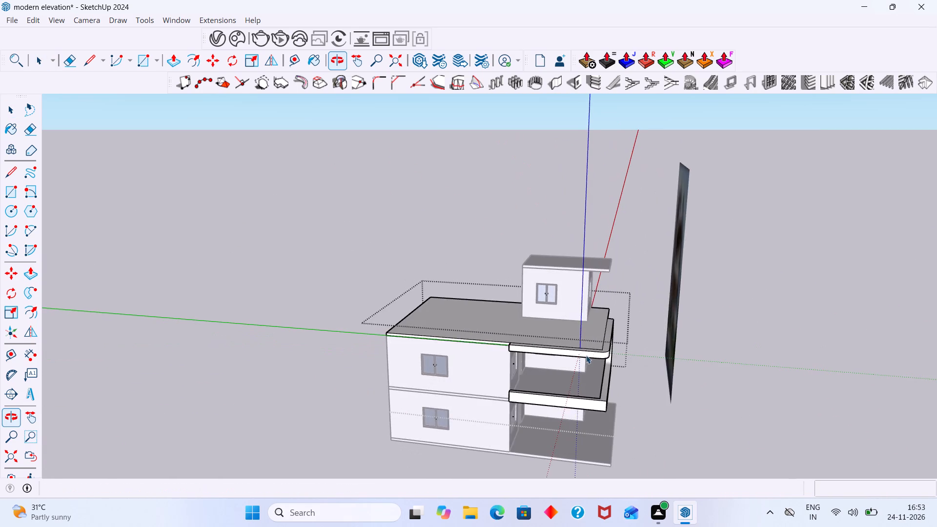
pyautogui.scroll(-3, 586, 355)
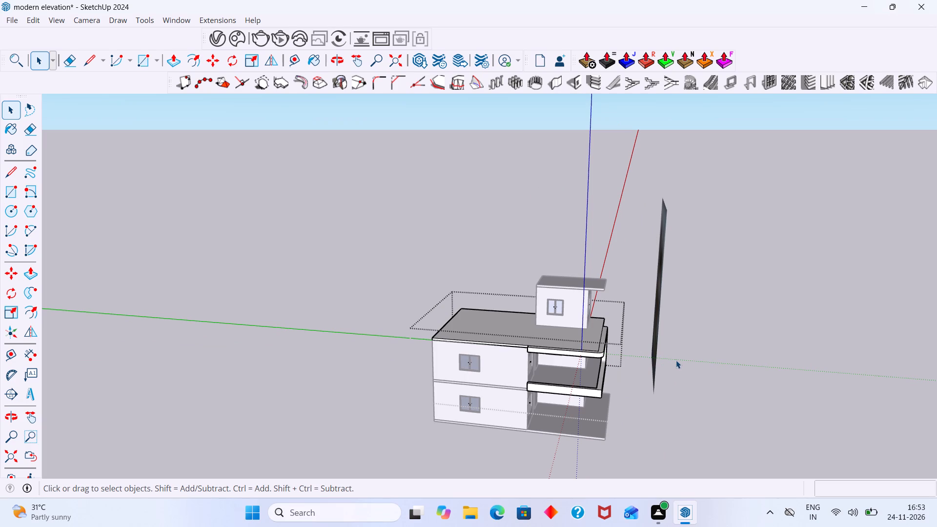
pyautogui.scroll(7, 630, 361)
pyautogui.moveTo(610, 362); pyautogui.dragTo(489, 362, button='middle')
pyautogui.scroll(3, 508, 394)
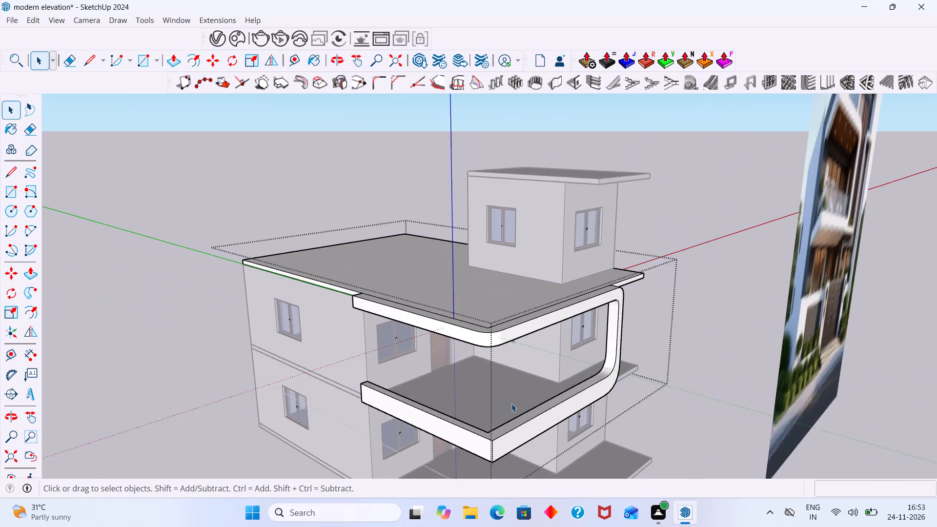
pyautogui.scroll(1, 511, 404)
pyautogui.moveTo(512, 405); pyautogui.dragTo(410, 384, button='middle')
pyautogui.scroll(6, 327, 421)
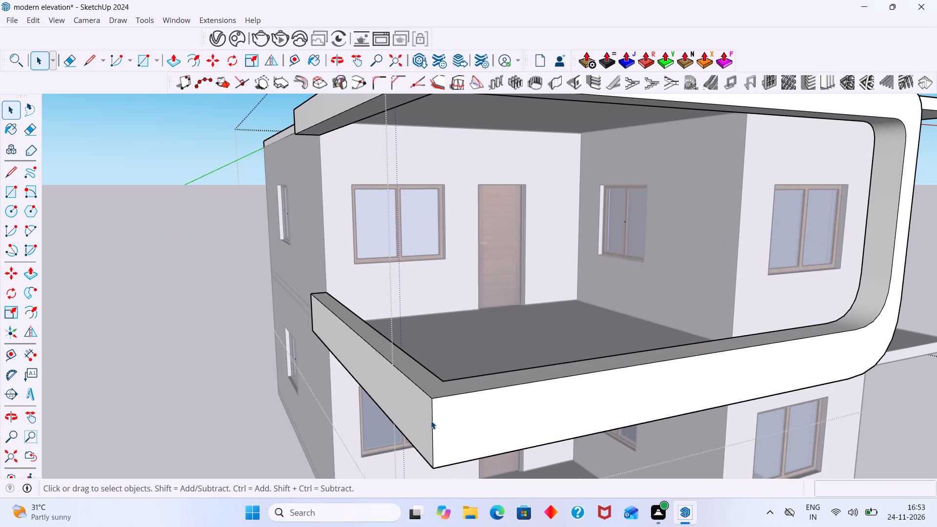
pyautogui.click(430, 421)
pyautogui.click(432, 422)
pyautogui.rightClick(753, 33)
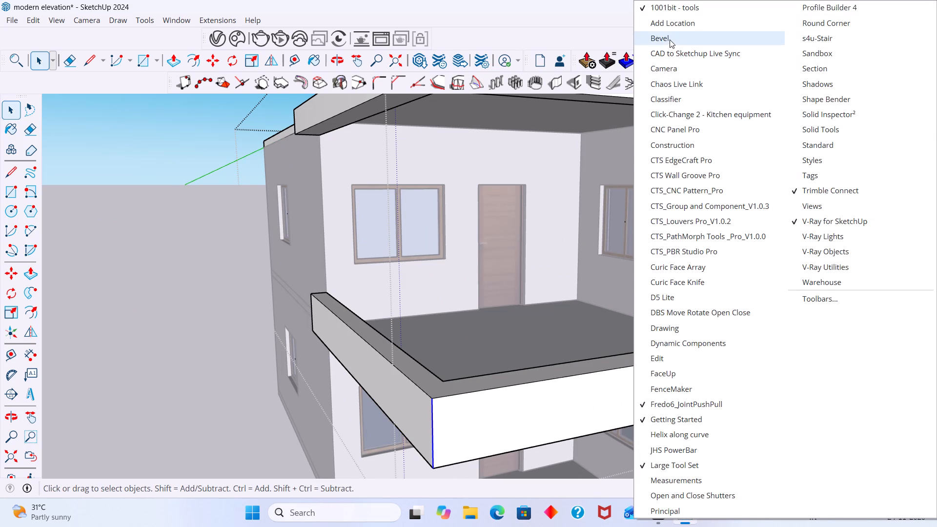
pyautogui.click(670, 40)
pyautogui.click(178, 191)
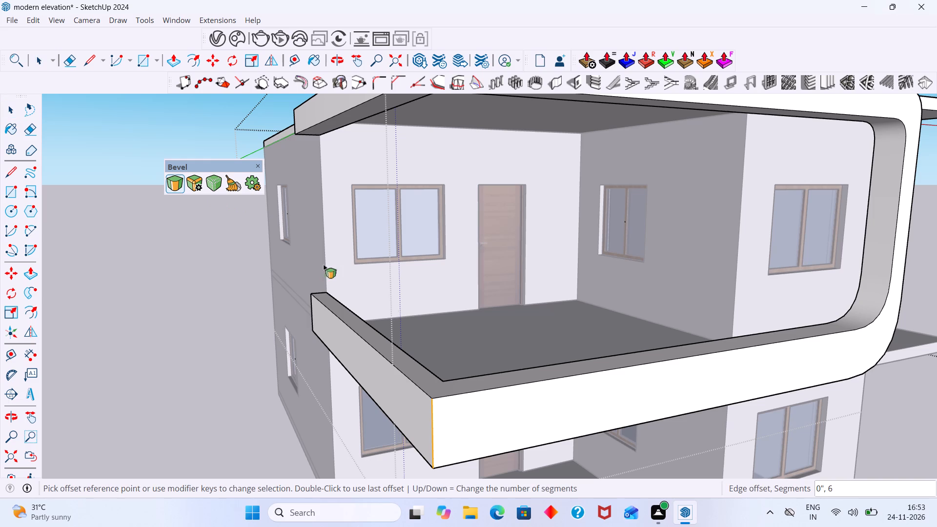
pyautogui.click(432, 439)
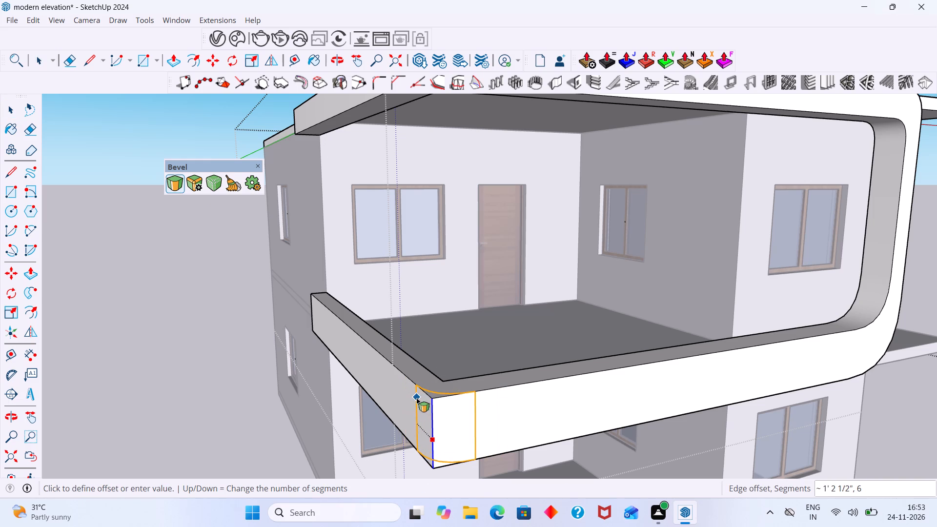
pyautogui.moveTo(412, 399); pyautogui.dragTo(383, 417, button='middle')
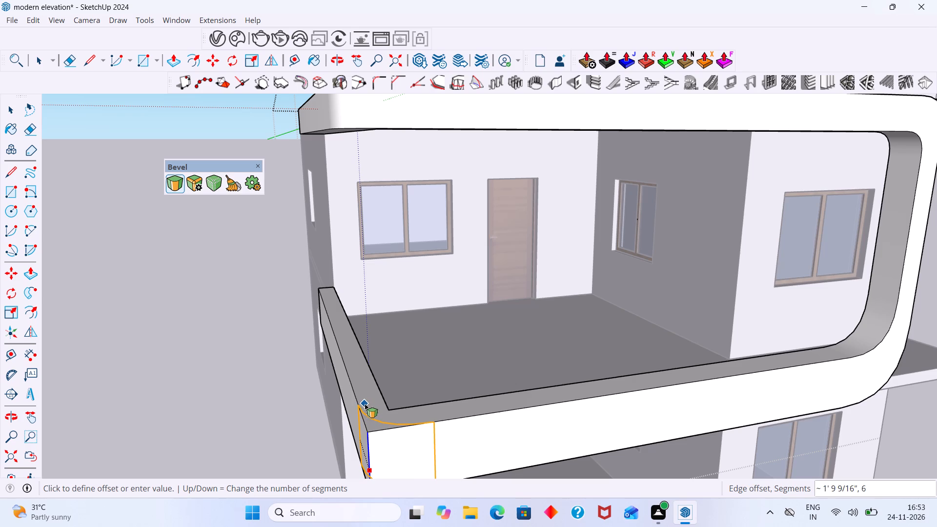
pyautogui.click(367, 410)
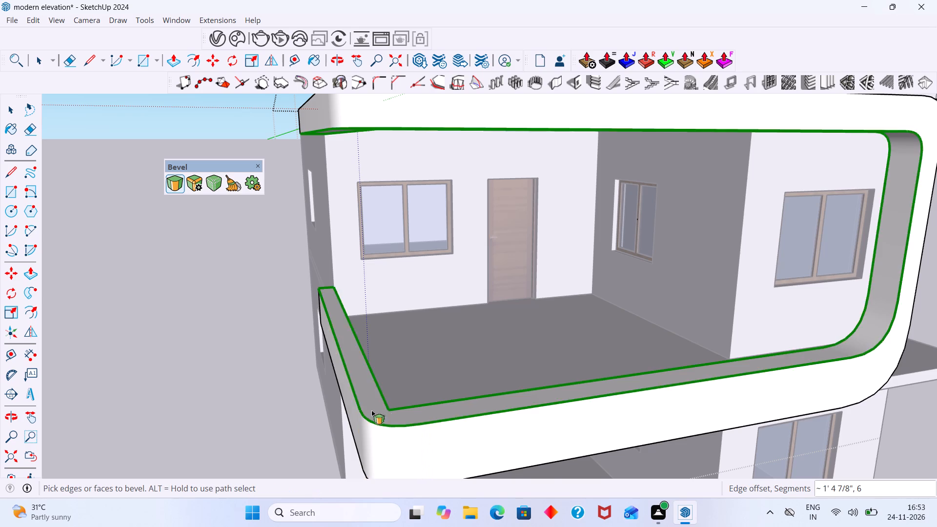
pyautogui.scroll(-17, 409, 410)
pyautogui.press('space')
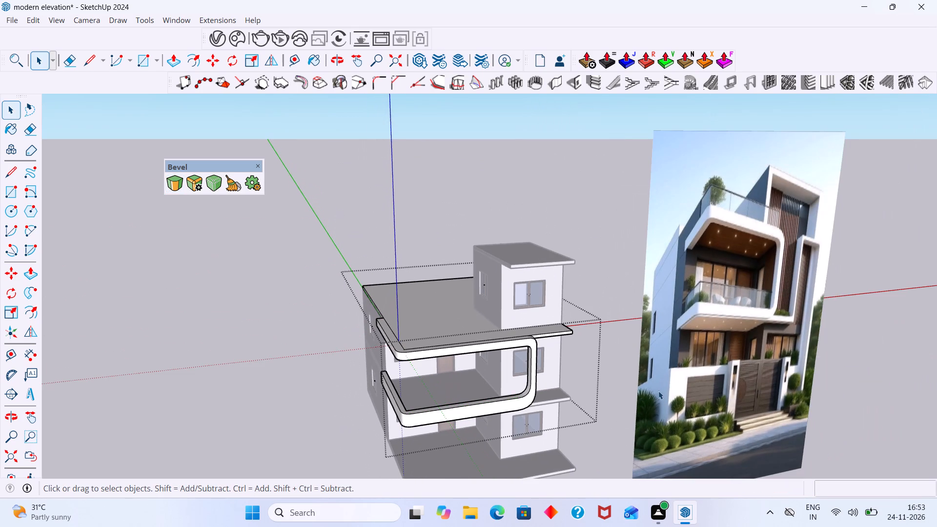
# Compare the frame's rounded lower corner and side return with the reference image from the front, below and the side.
pyautogui.scroll(5, 454, 418)
pyautogui.scroll(-7, 410, 428)
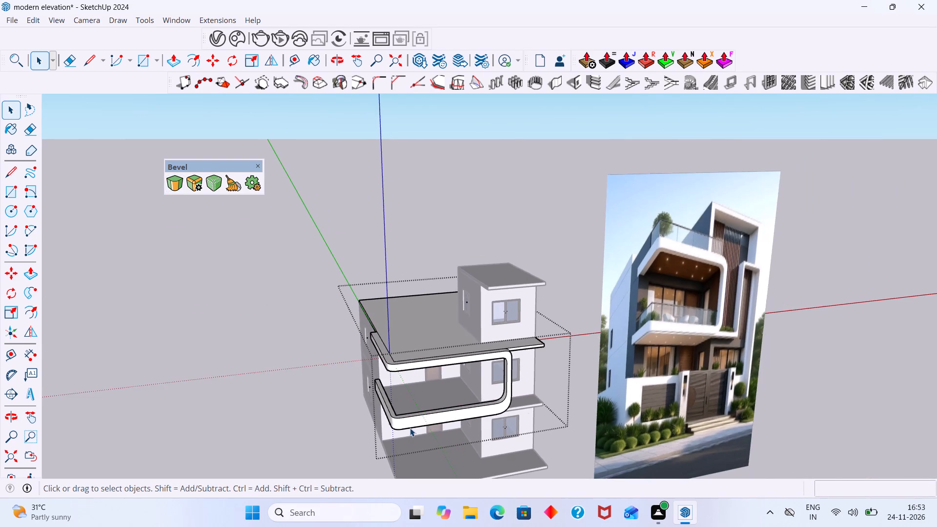
pyautogui.moveTo(406, 443); pyautogui.dragTo(408, 336, button='middle')
pyautogui.scroll(4, 383, 368)
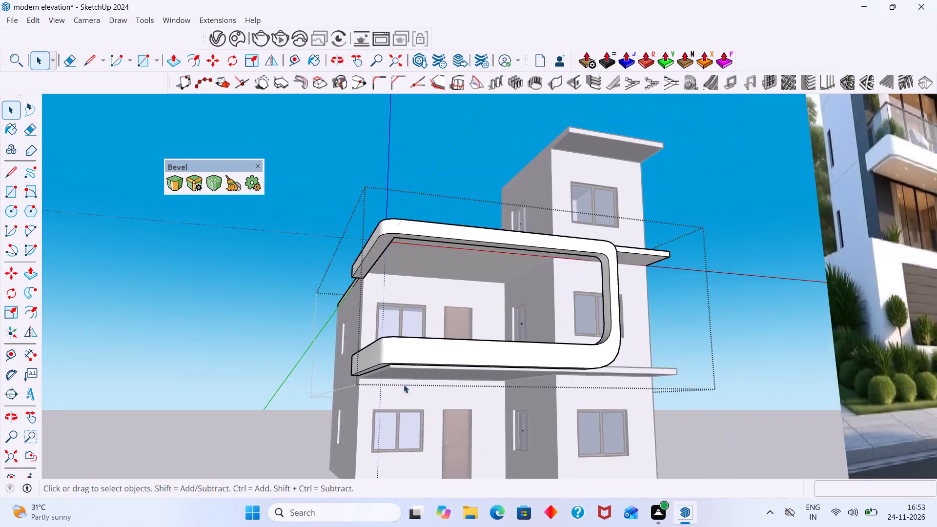
pyautogui.scroll(7, 404, 385)
pyautogui.scroll(-15, 377, 352)
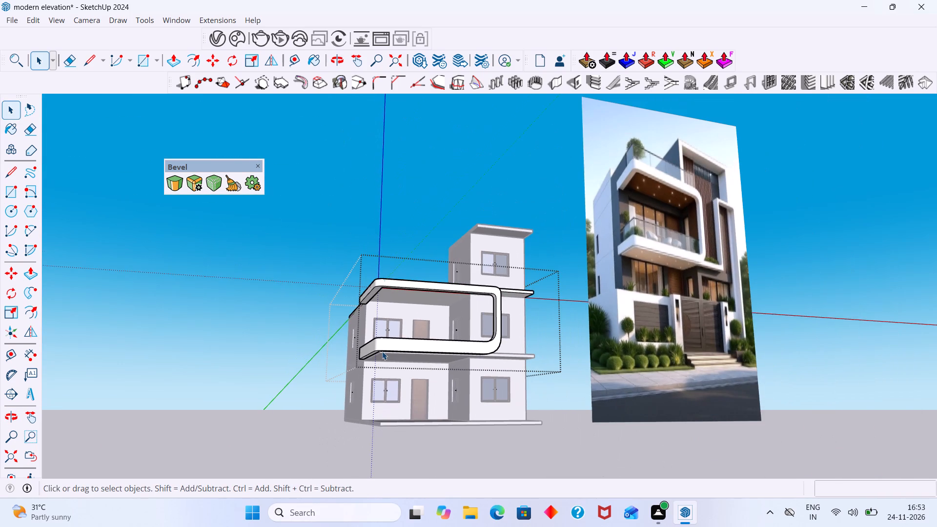
pyautogui.moveTo(377, 365); pyautogui.dragTo(405, 370, button='middle')
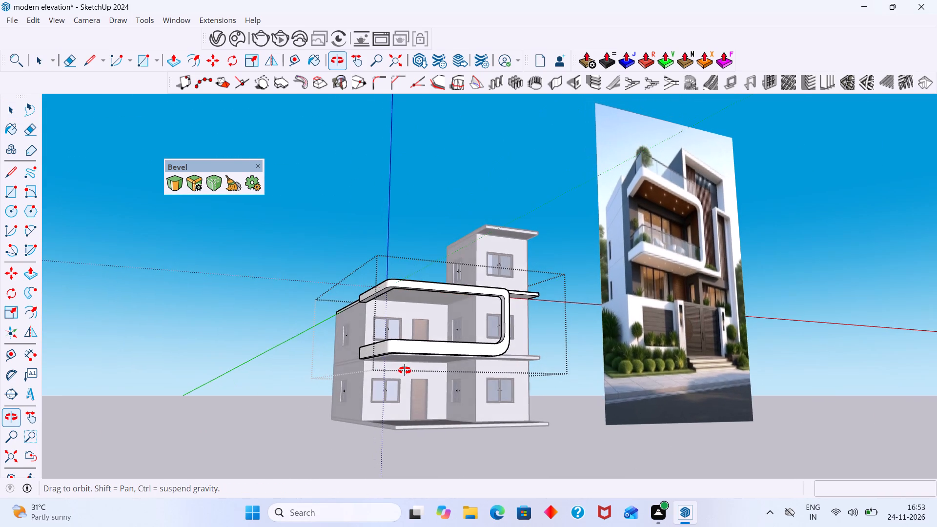
pyautogui.moveTo(405, 370); pyautogui.dragTo(370, 376, button='middle')
pyautogui.scroll(13, 364, 363)
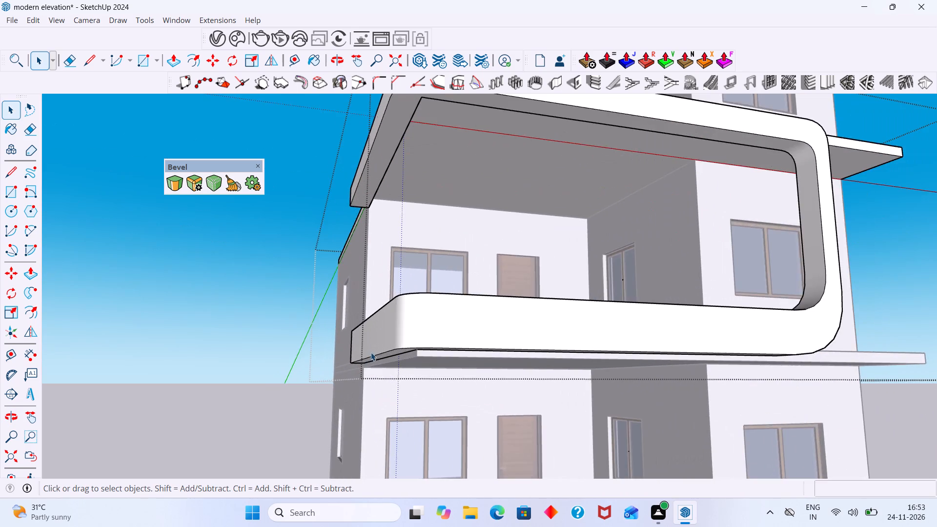
pyautogui.scroll(5, 371, 352)
pyautogui.scroll(-19, 387, 340)
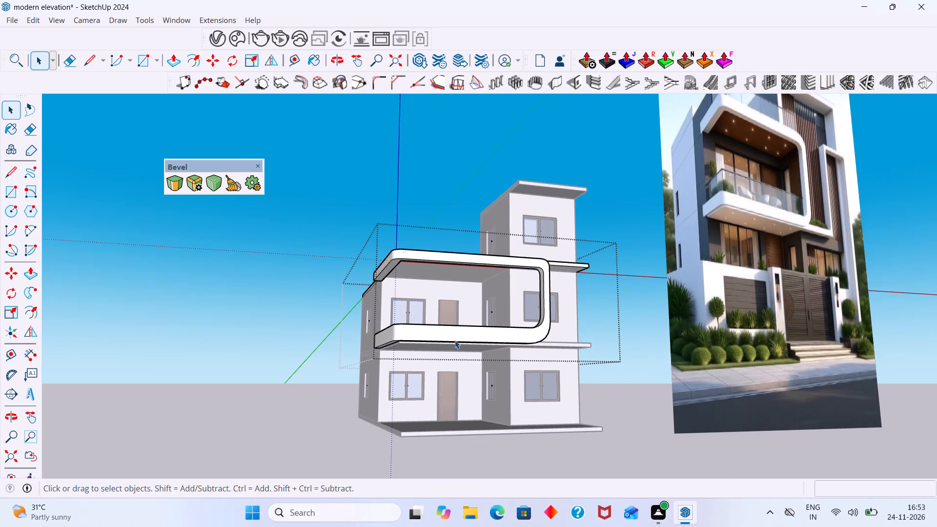
pyautogui.scroll(2, 531, 338)
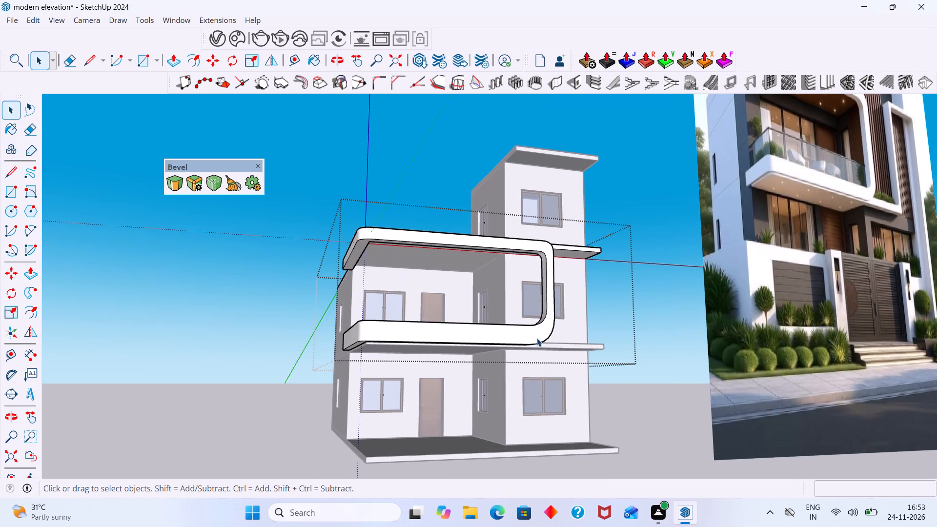
pyautogui.scroll(-1, 538, 338)
pyautogui.middleClick(538, 338)
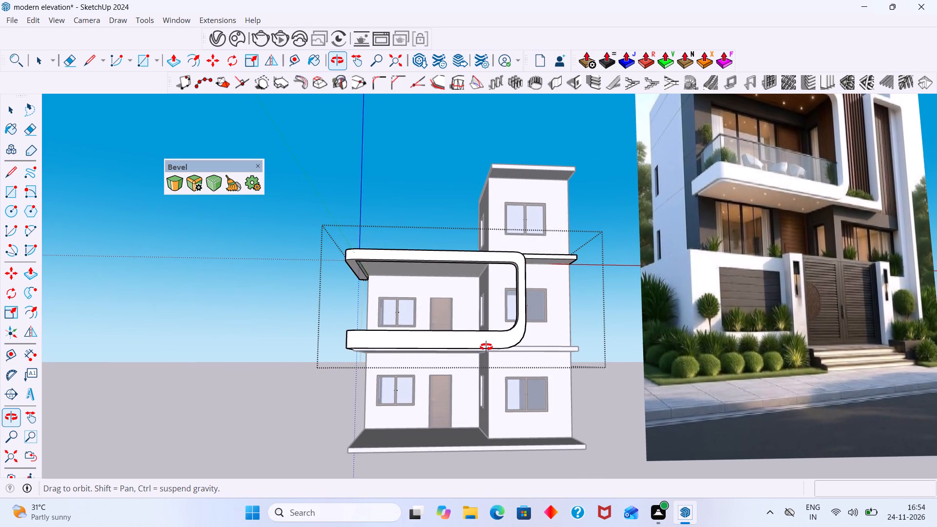
# Open the floor slab beneath the lower beam for editing and push/pull its front face outward about 8 3/16" toward the beam's outer face.
pyautogui.scroll(9, 381, 358)
pyautogui.moveTo(341, 355); pyautogui.dragTo(428, 356, button='middle')
pyautogui.scroll(10, 471, 328)
pyautogui.scroll(-1, 500, 324)
pyautogui.scroll(3, 500, 324)
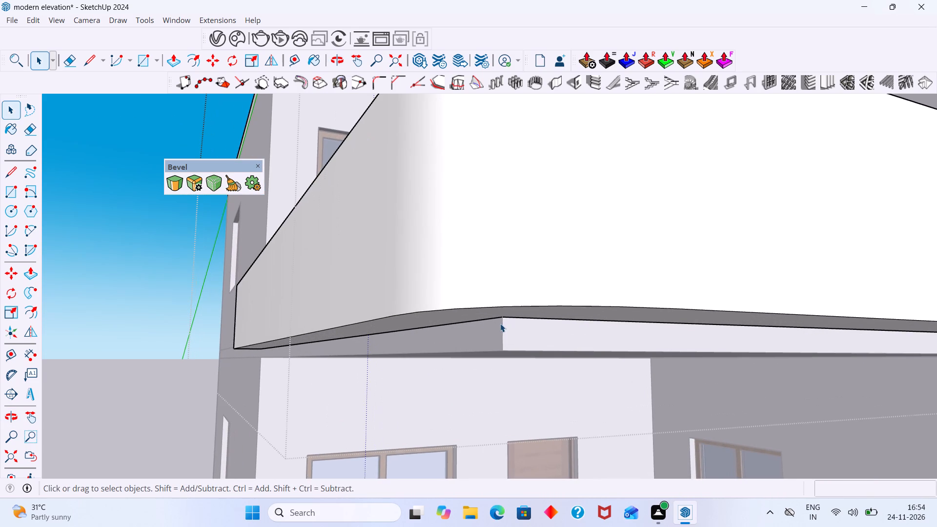
pyautogui.scroll(-2, 501, 335)
pyautogui.click(513, 331)
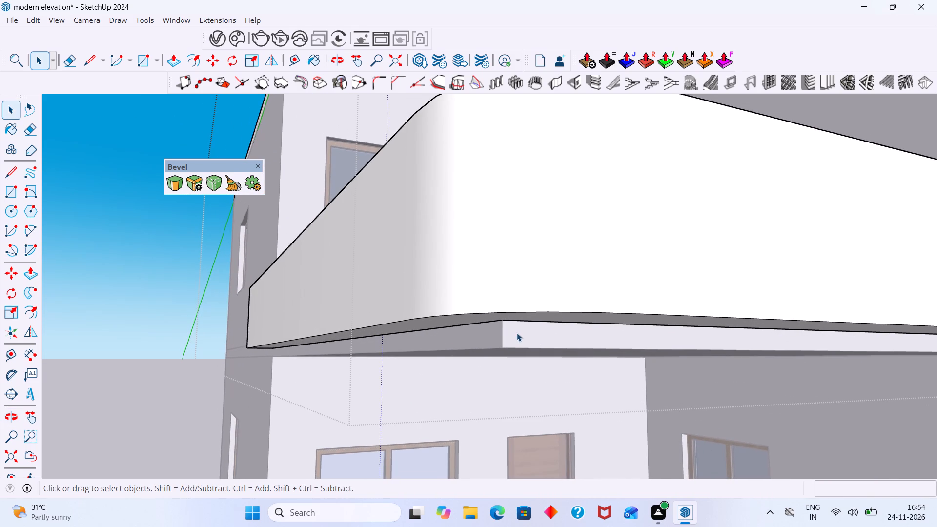
pyautogui.scroll(-9, 517, 333)
pyautogui.click(171, 321)
pyautogui.scroll(7, 543, 364)
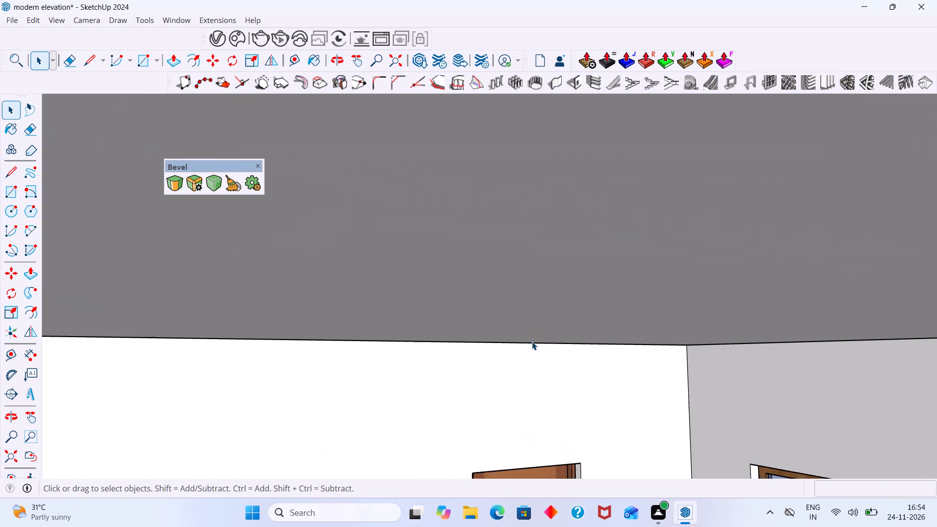
pyautogui.scroll(-5, 528, 338)
pyautogui.moveTo(528, 338); pyautogui.dragTo(526, 345, button='middle')
pyautogui.scroll(2, 482, 334)
pyautogui.click(480, 331)
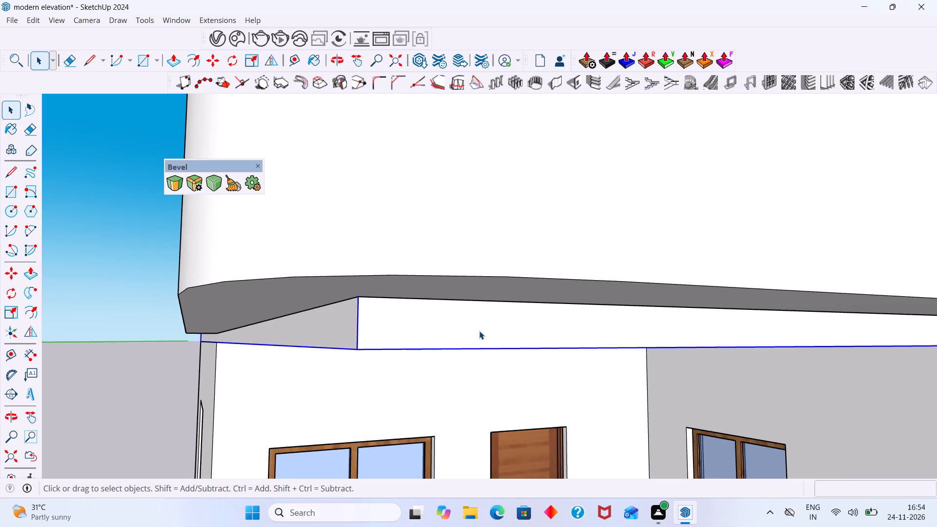
pyautogui.doubleClick(479, 331)
pyautogui.click(479, 331)
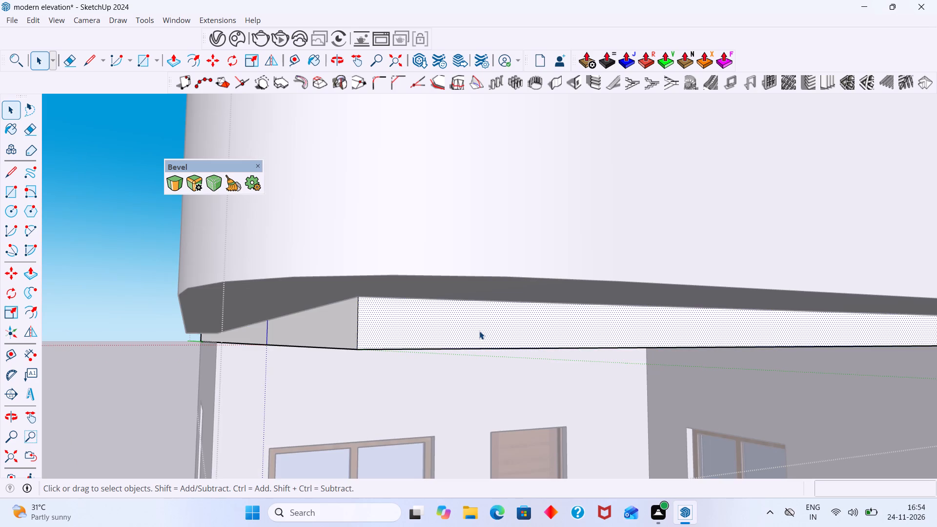
pyautogui.press('p')
pyautogui.click(479, 331)
pyautogui.scroll(1, 504, 331)
pyautogui.scroll(-16, 504, 331)
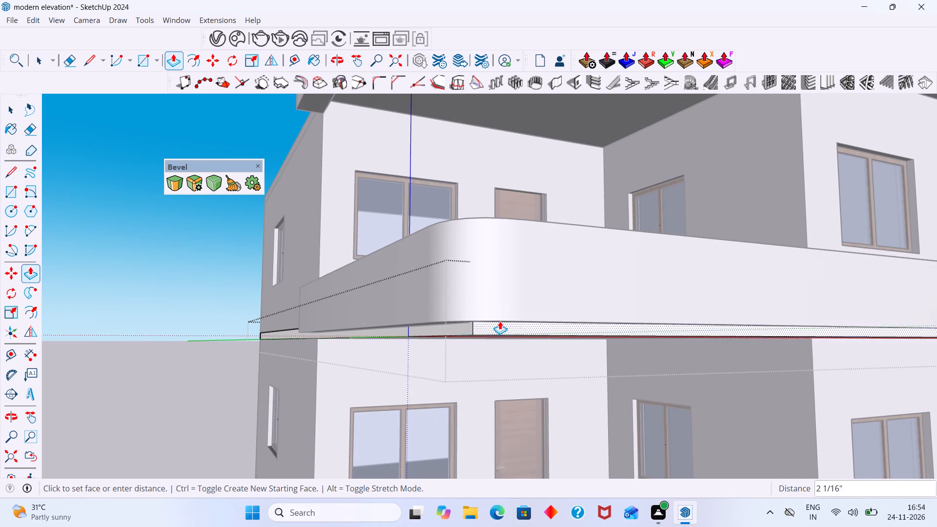
pyautogui.scroll(4, 483, 325)
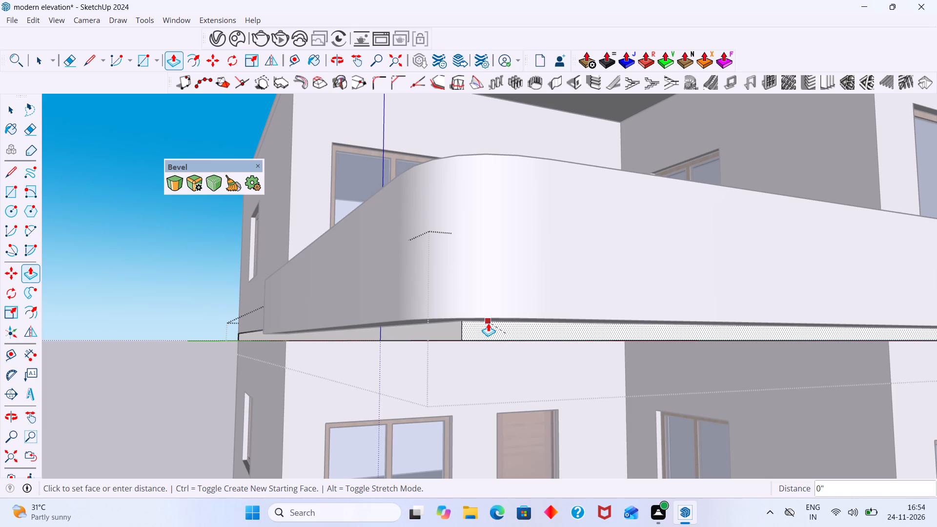
pyautogui.moveTo(501, 325); pyautogui.dragTo(498, 258, button='middle')
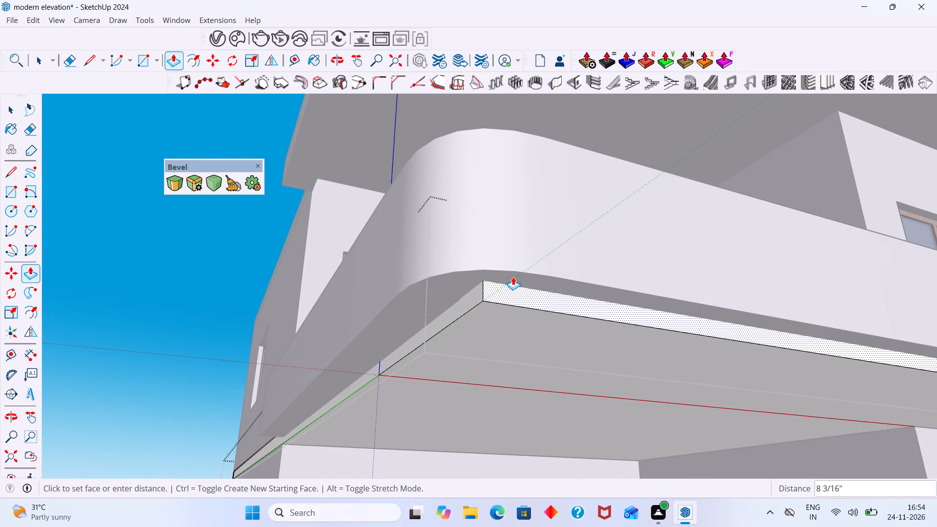
pyautogui.click(513, 277)
pyautogui.press('space')
pyautogui.scroll(-7, 454, 328)
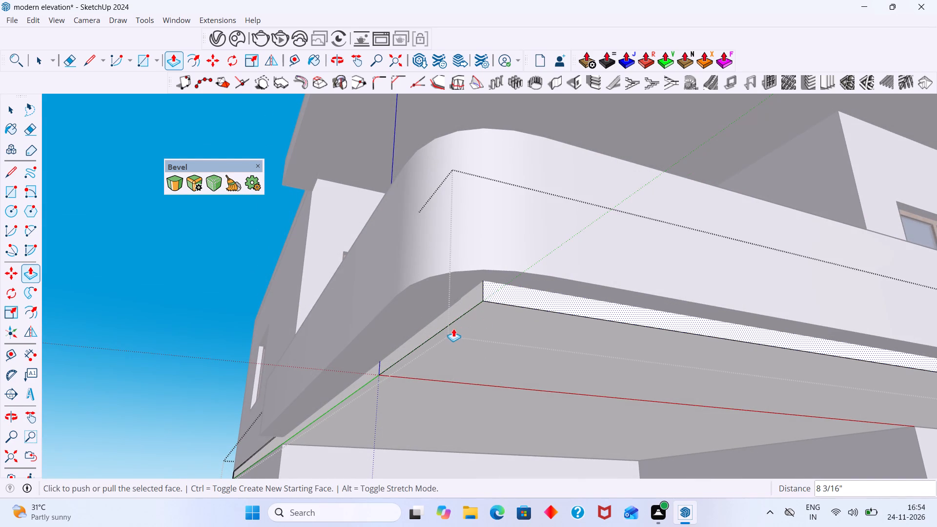
pyautogui.scroll(-1, 453, 328)
pyautogui.click(189, 307)
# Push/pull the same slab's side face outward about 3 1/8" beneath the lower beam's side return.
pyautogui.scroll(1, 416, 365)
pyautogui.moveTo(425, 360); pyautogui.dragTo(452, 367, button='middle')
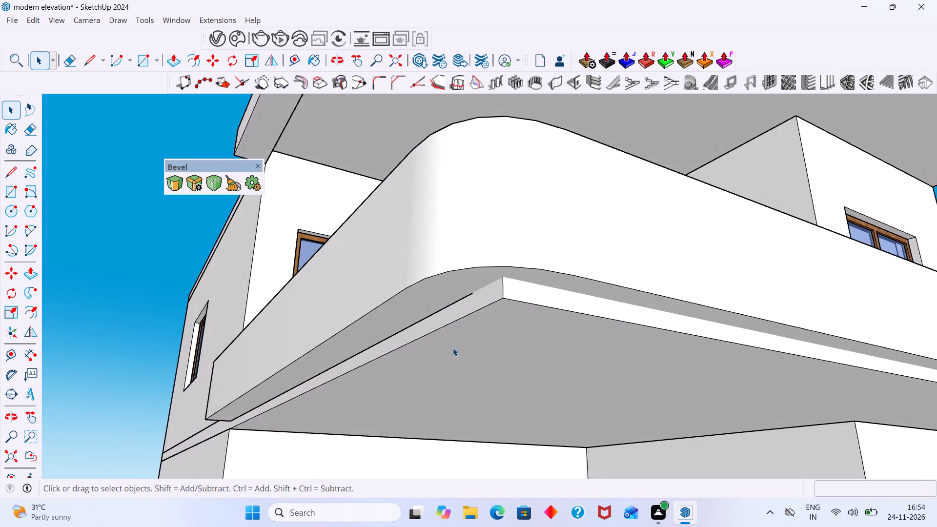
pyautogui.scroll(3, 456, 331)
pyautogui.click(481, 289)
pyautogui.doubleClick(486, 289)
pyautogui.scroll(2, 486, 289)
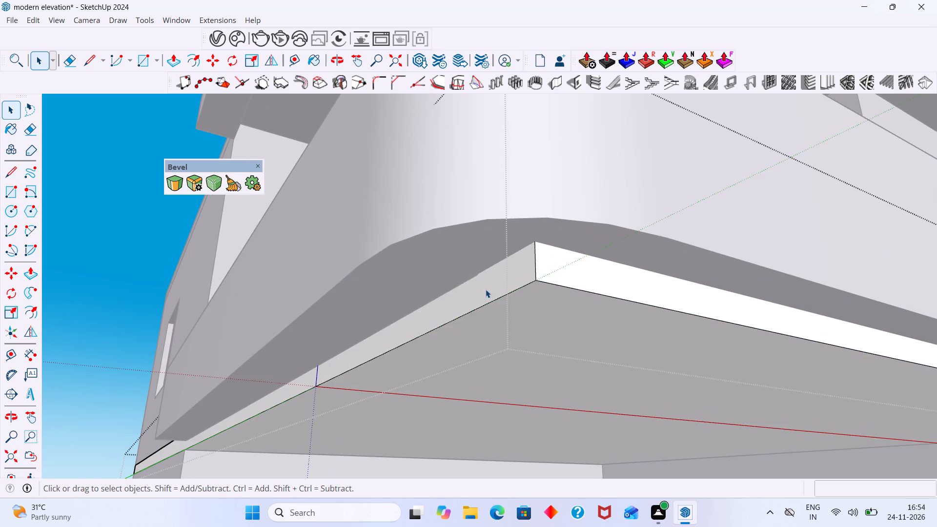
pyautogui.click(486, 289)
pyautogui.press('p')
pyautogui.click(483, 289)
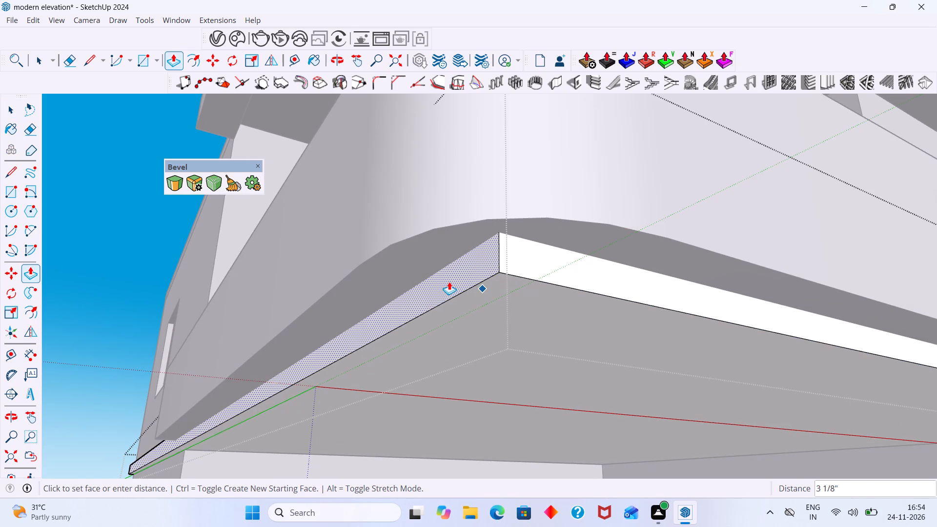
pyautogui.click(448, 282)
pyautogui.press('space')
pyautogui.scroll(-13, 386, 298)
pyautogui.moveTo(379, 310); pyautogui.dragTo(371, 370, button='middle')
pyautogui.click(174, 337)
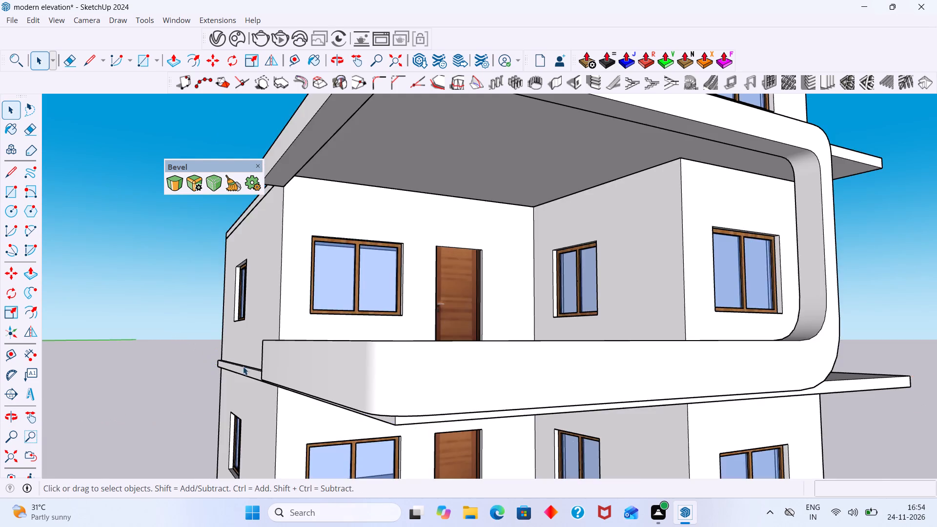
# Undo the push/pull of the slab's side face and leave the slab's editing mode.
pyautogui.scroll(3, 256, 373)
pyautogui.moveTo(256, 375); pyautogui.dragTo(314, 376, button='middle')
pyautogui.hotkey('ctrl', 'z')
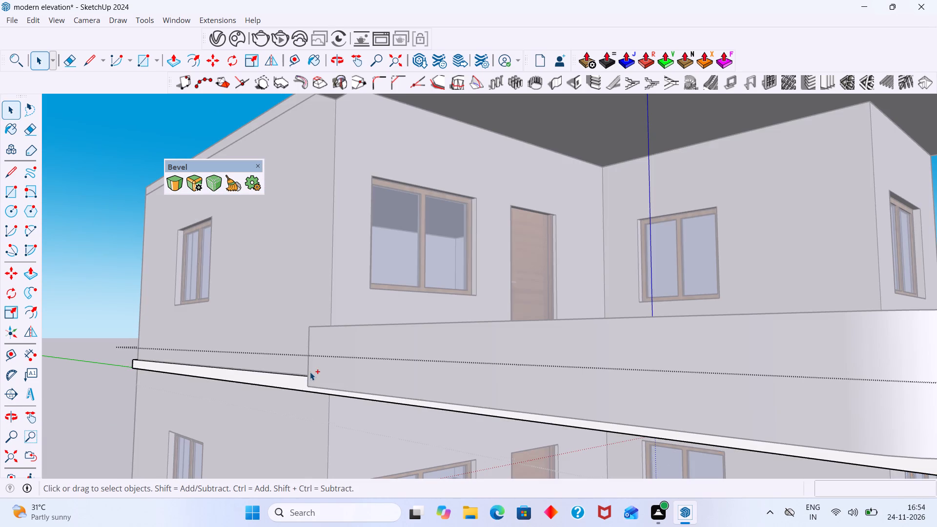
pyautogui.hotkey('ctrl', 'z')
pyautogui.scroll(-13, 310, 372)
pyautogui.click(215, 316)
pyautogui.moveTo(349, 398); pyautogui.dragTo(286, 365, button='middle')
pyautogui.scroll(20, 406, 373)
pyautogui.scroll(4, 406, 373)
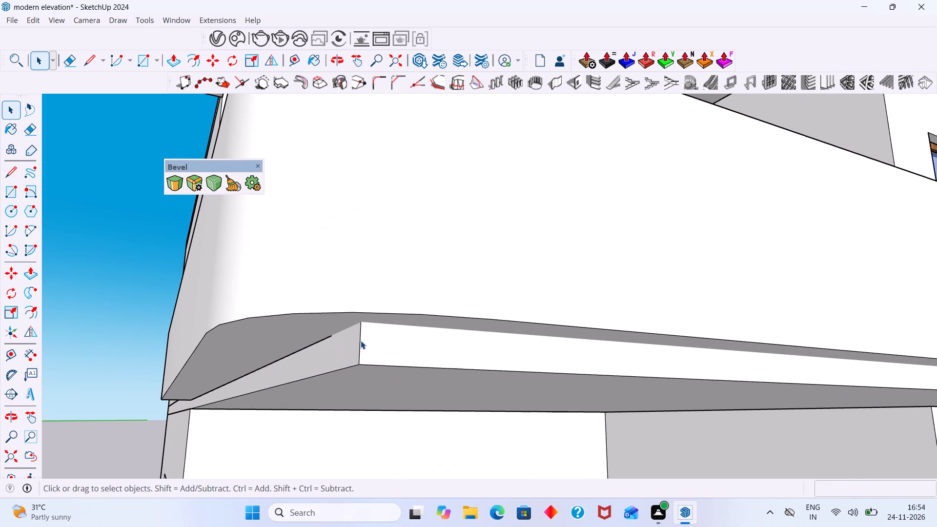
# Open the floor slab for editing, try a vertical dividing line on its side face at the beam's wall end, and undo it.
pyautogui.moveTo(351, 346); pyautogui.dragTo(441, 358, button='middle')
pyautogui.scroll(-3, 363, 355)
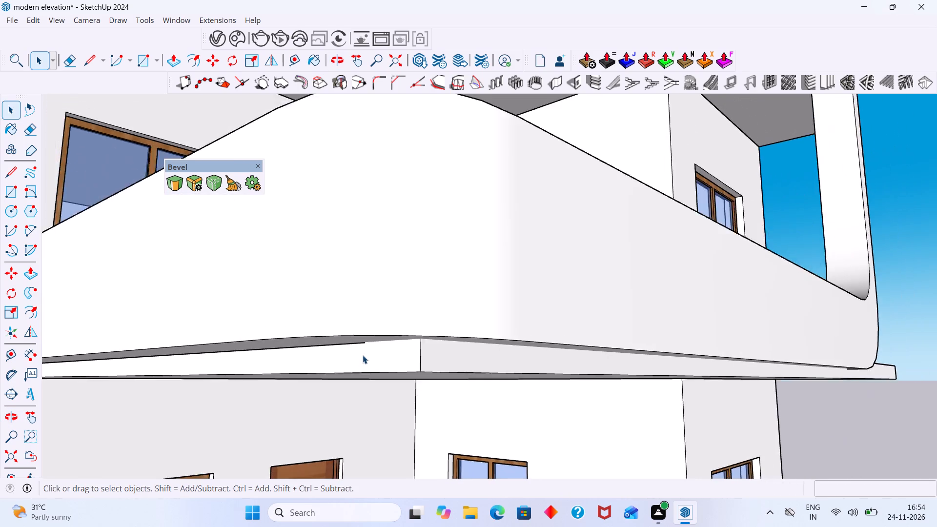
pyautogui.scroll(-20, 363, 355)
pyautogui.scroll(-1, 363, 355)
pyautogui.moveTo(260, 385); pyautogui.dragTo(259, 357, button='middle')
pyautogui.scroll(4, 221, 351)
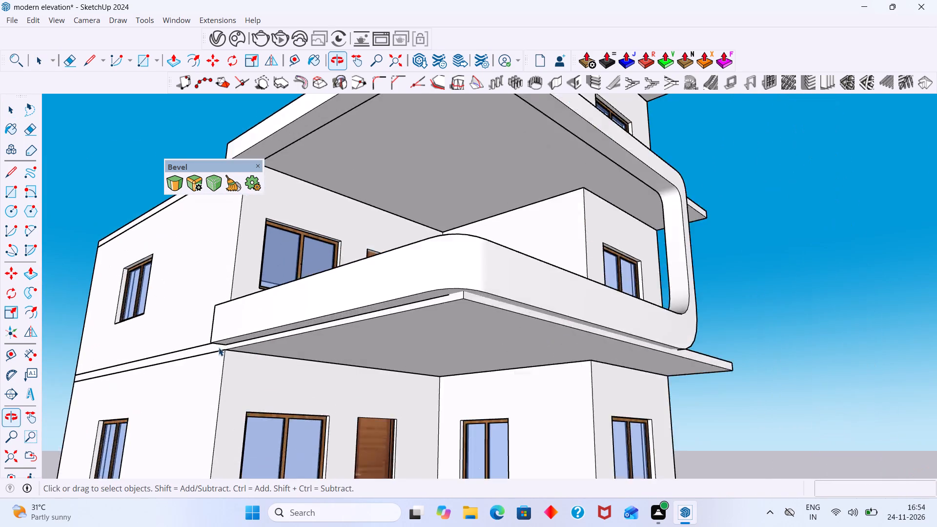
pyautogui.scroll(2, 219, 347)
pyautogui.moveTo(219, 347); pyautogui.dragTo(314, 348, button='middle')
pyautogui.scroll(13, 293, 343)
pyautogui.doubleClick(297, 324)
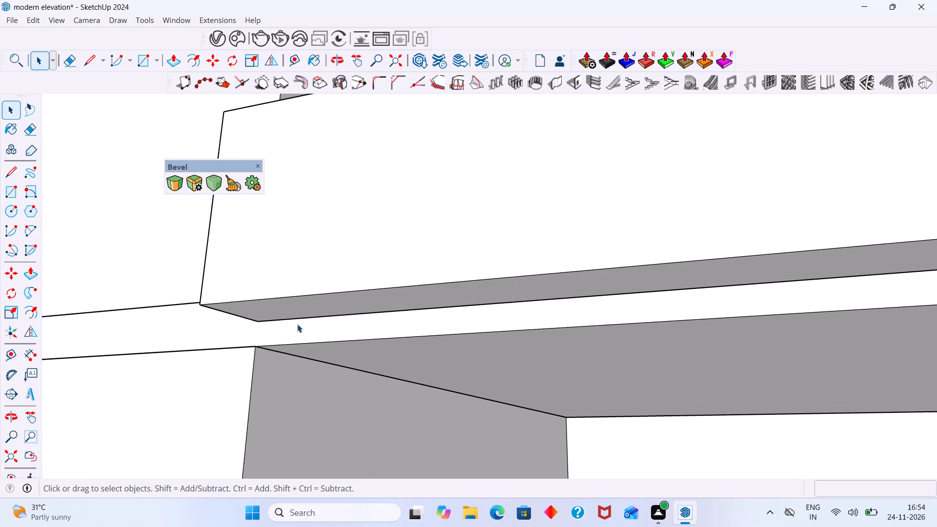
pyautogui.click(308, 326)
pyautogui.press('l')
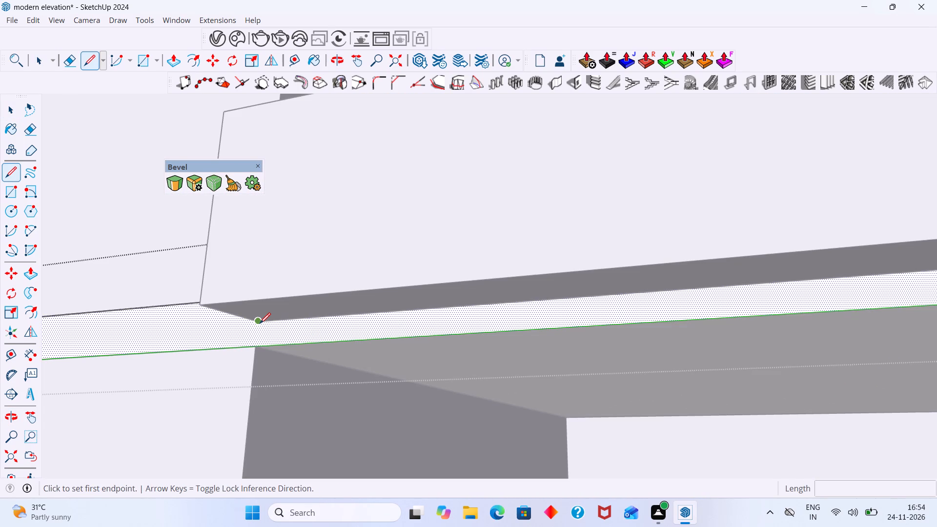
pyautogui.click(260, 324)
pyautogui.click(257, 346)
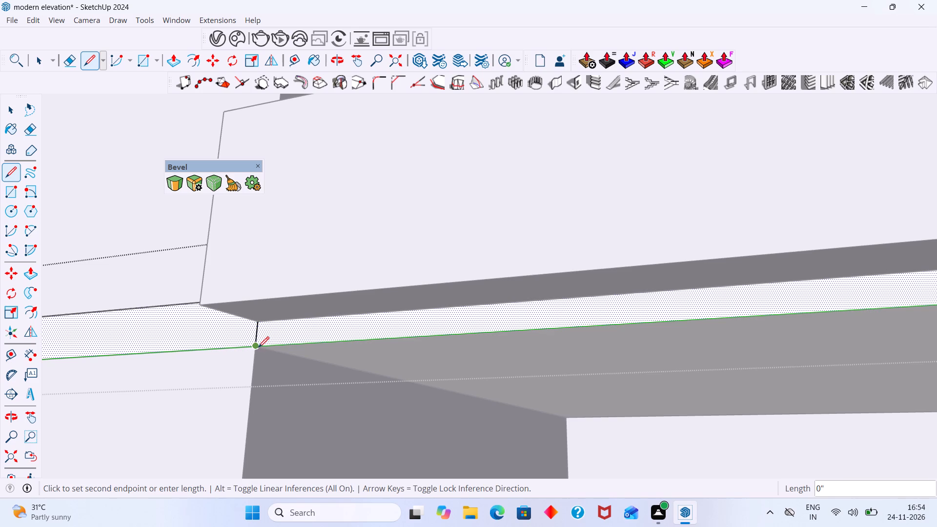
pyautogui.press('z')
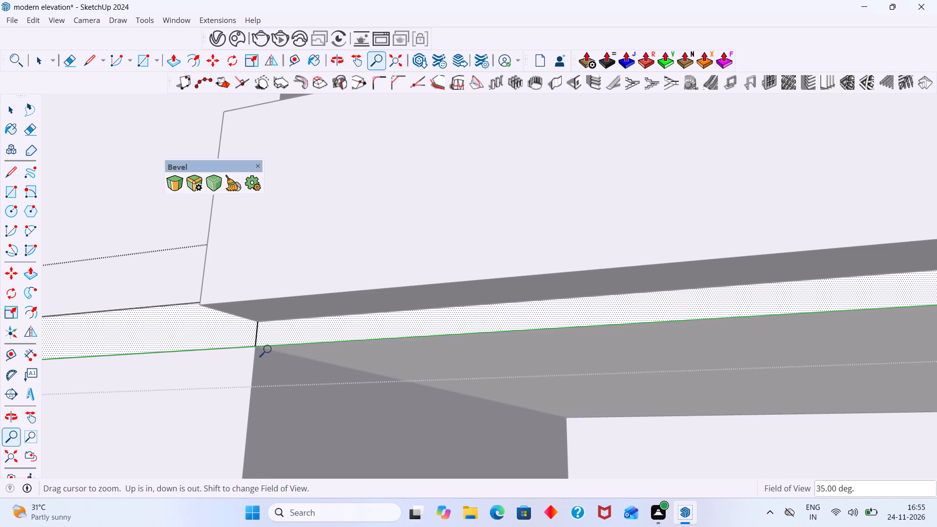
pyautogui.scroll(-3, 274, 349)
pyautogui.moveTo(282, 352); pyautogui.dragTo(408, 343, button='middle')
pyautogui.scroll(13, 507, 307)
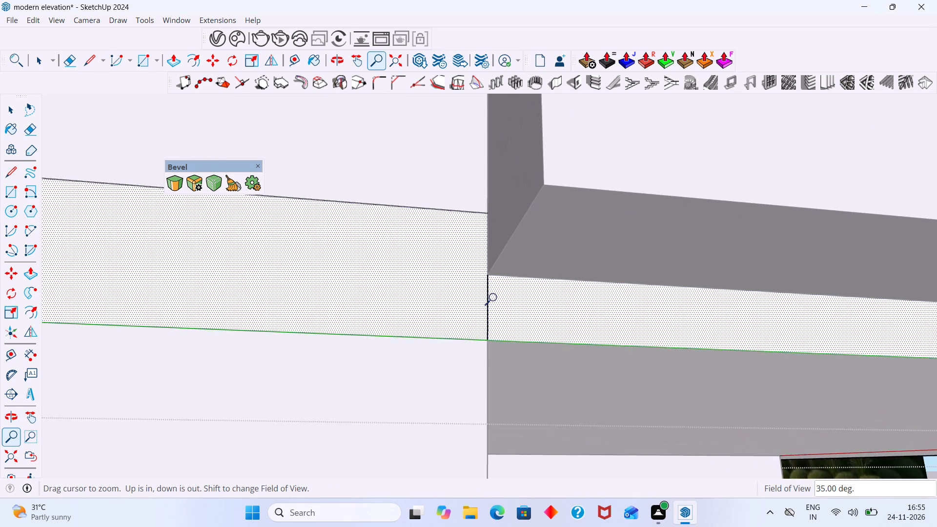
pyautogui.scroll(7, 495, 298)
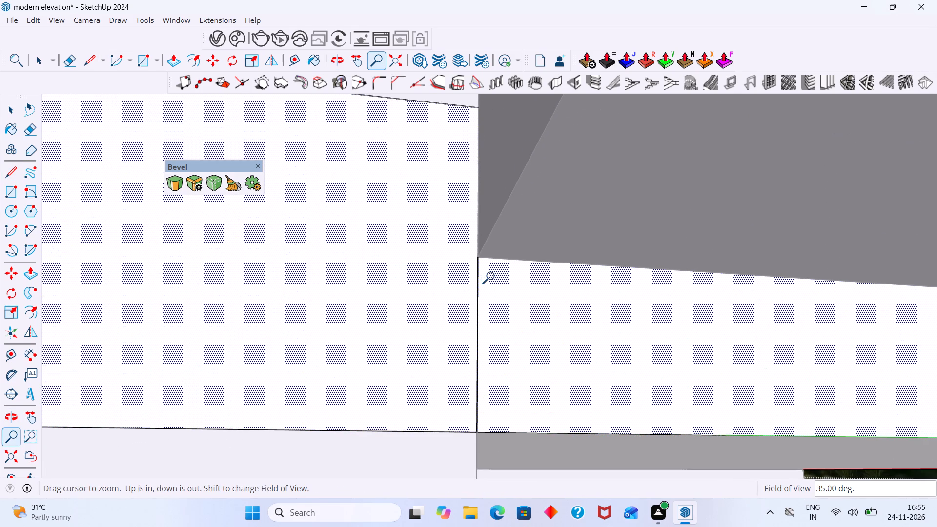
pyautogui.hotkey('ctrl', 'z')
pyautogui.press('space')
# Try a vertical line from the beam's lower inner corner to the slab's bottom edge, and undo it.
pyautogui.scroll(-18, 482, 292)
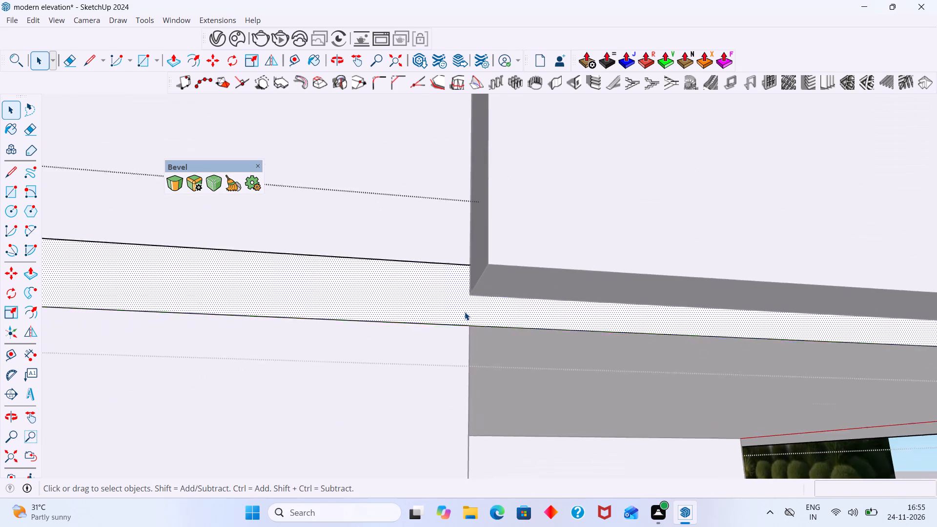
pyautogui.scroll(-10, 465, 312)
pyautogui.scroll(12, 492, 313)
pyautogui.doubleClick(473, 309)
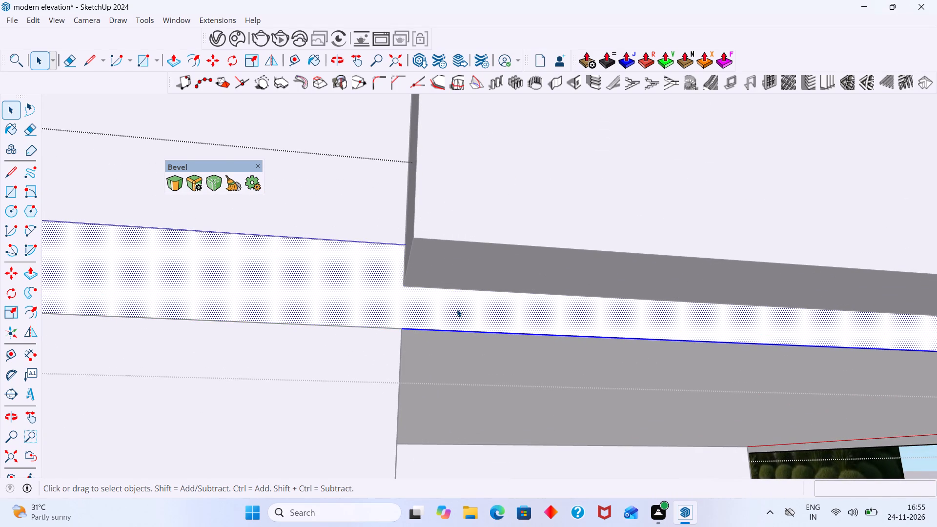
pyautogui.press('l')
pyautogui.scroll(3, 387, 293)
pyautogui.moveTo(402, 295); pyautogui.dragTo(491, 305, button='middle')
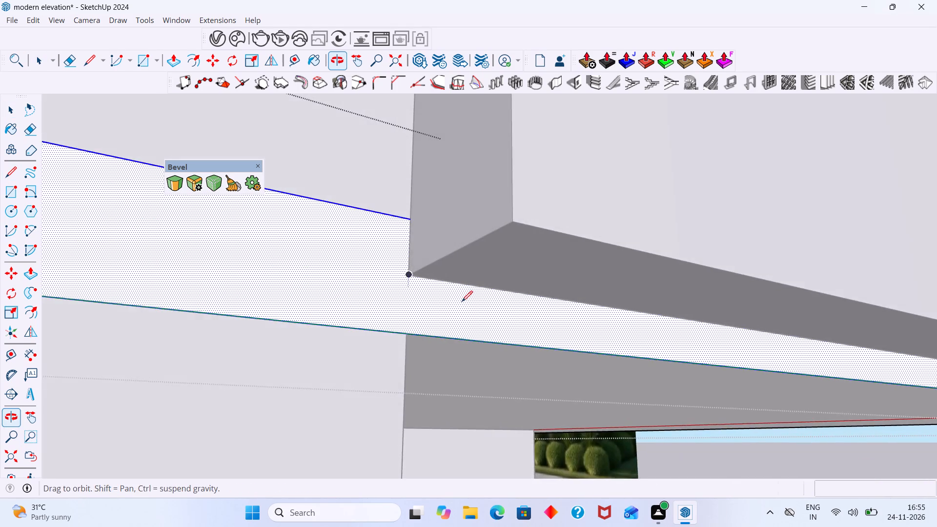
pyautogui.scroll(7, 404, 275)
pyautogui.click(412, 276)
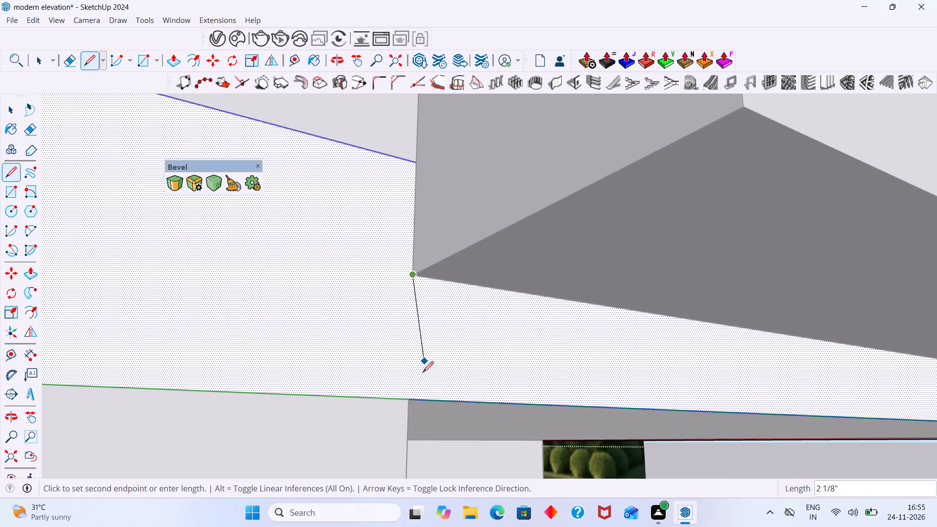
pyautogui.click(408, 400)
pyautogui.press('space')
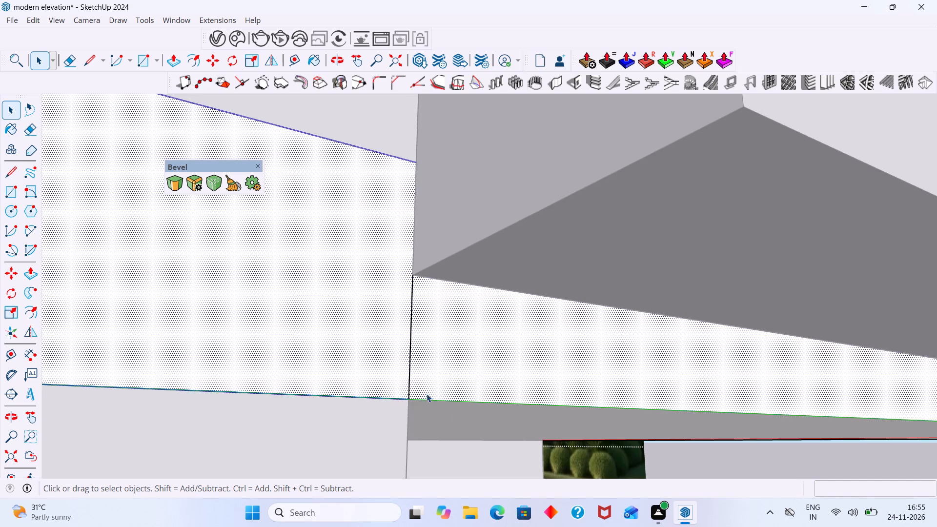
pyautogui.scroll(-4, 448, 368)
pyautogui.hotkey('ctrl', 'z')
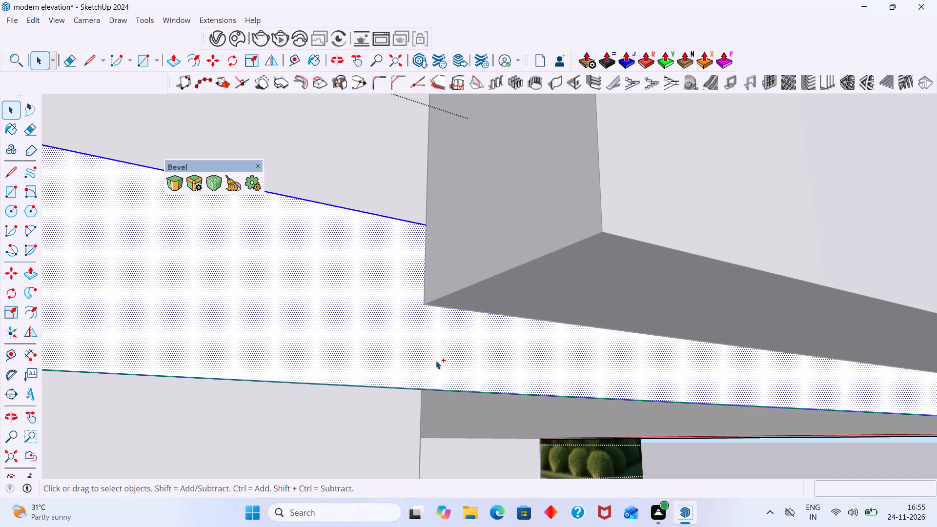
# Divide the slab's side face with a 6" vertical line from its top edge to its bottom edge at the beam's wall end.
pyautogui.press('l')
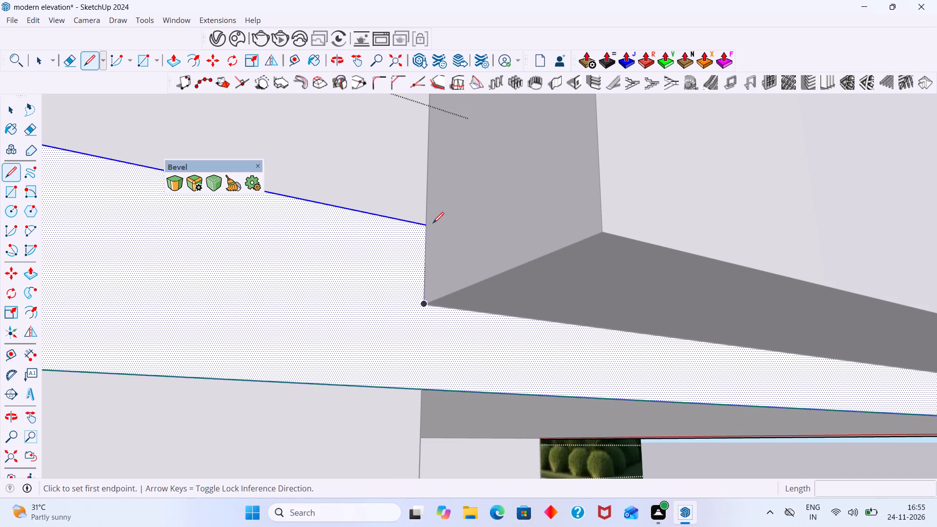
pyautogui.click(426, 223)
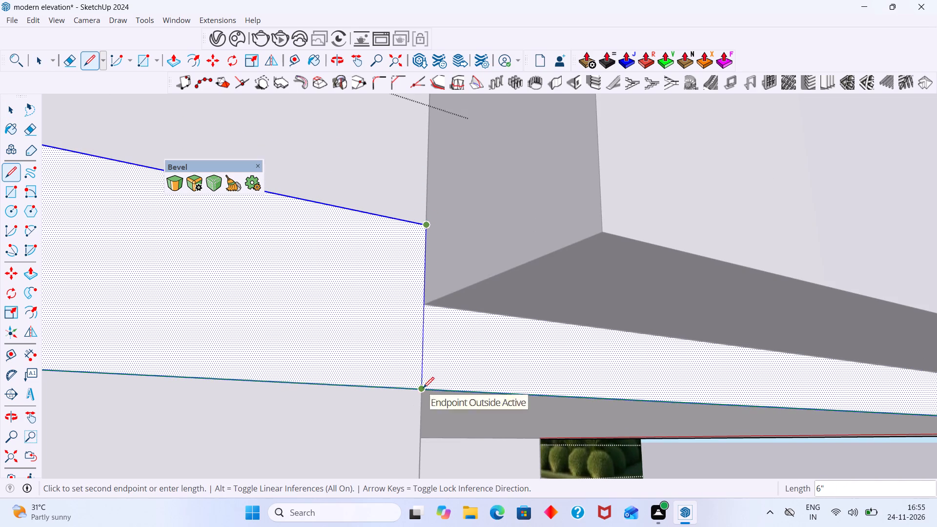
pyautogui.click(423, 388)
pyautogui.press('space')
# Examine the divided side face and the slab corner beneath the beam's rounded corner, and leave the slab's editing mode.
pyautogui.scroll(-13, 457, 385)
pyautogui.moveTo(473, 374); pyautogui.dragTo(387, 364, button='middle')
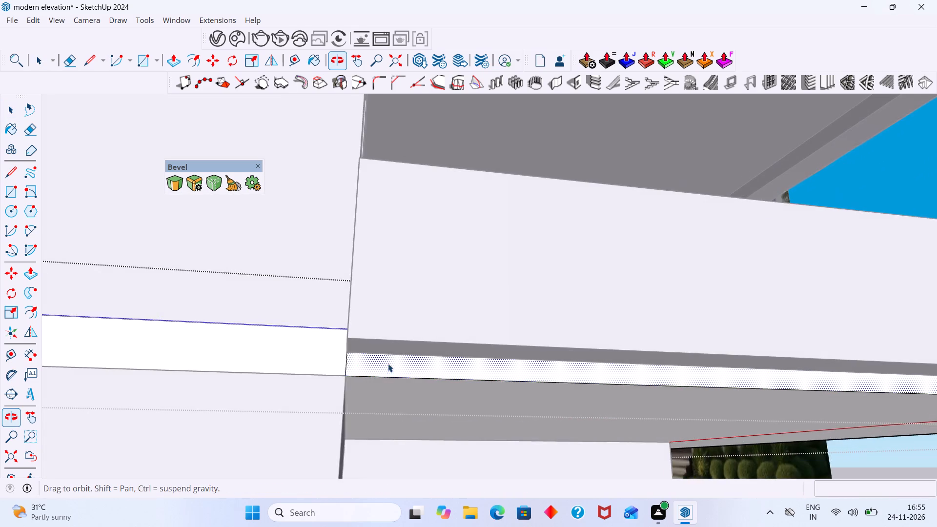
pyautogui.scroll(-19, 388, 364)
pyautogui.moveTo(597, 349); pyautogui.dragTo(443, 337, button='middle')
pyautogui.moveTo(730, 352); pyautogui.dragTo(625, 368, button='middle')
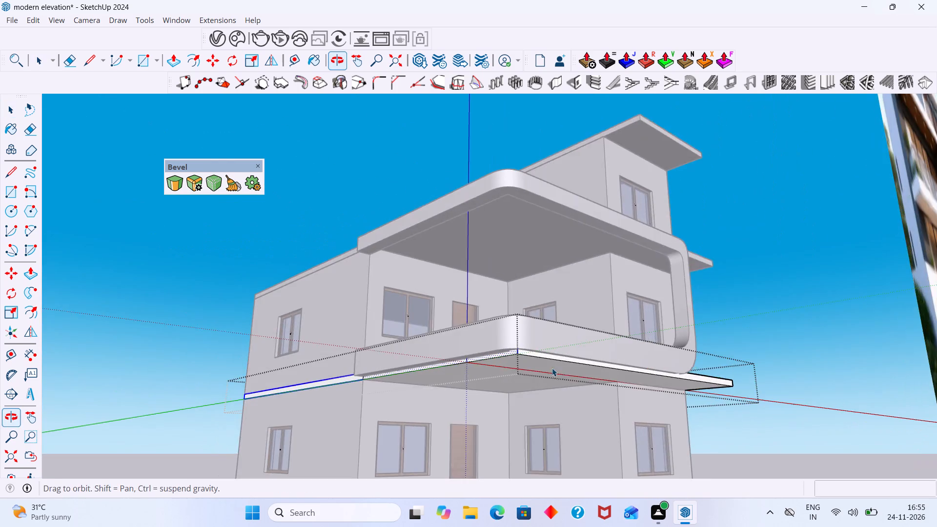
pyautogui.scroll(8, 509, 363)
pyautogui.moveTo(526, 357); pyautogui.dragTo(484, 369, button='middle')
pyautogui.scroll(7, 416, 366)
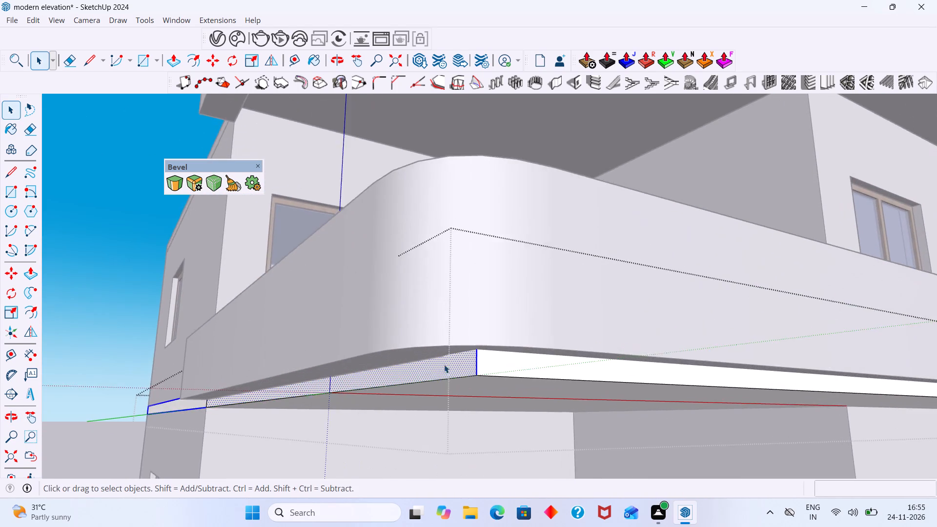
pyautogui.scroll(-6, 444, 365)
pyautogui.moveTo(421, 371); pyautogui.dragTo(505, 369, button='middle')
pyautogui.scroll(-6, 497, 368)
pyautogui.click(777, 298)
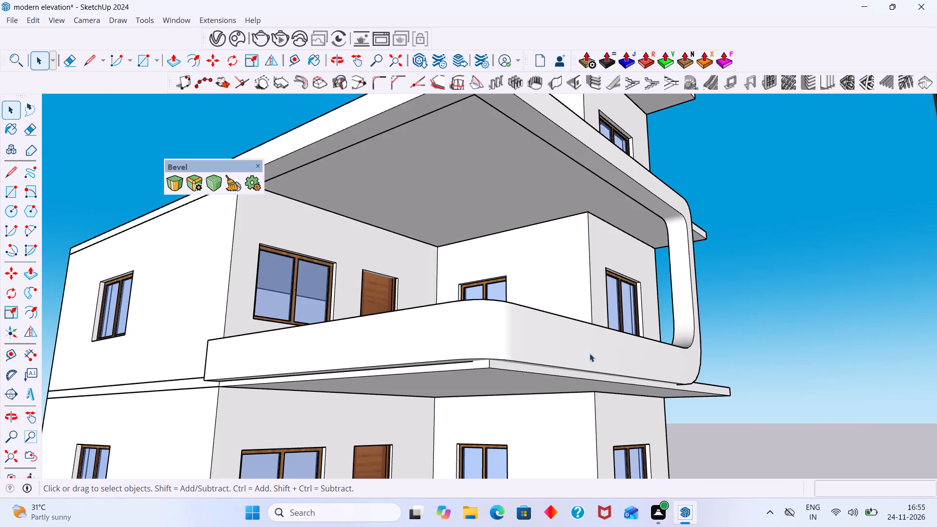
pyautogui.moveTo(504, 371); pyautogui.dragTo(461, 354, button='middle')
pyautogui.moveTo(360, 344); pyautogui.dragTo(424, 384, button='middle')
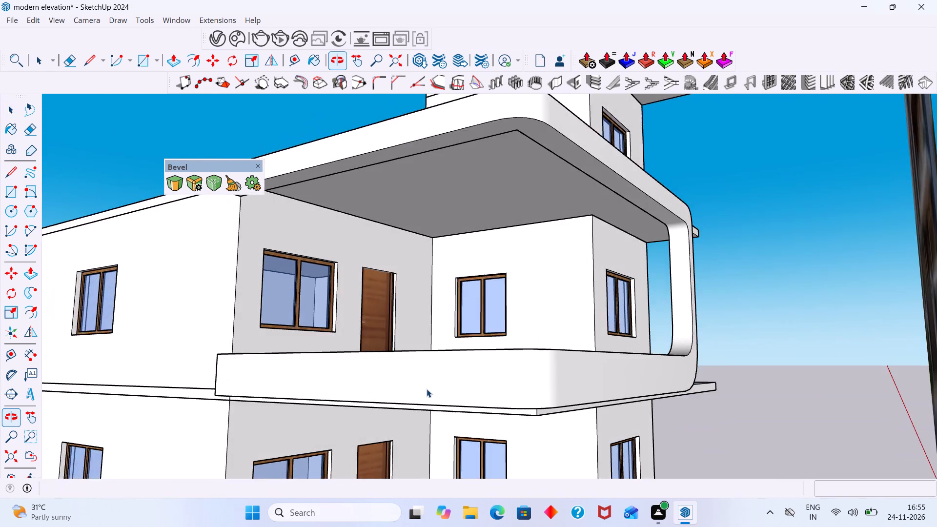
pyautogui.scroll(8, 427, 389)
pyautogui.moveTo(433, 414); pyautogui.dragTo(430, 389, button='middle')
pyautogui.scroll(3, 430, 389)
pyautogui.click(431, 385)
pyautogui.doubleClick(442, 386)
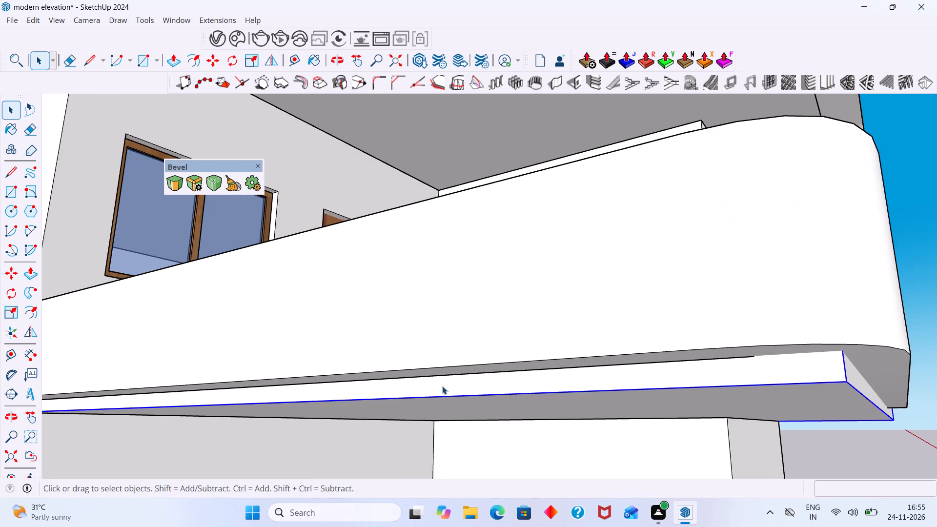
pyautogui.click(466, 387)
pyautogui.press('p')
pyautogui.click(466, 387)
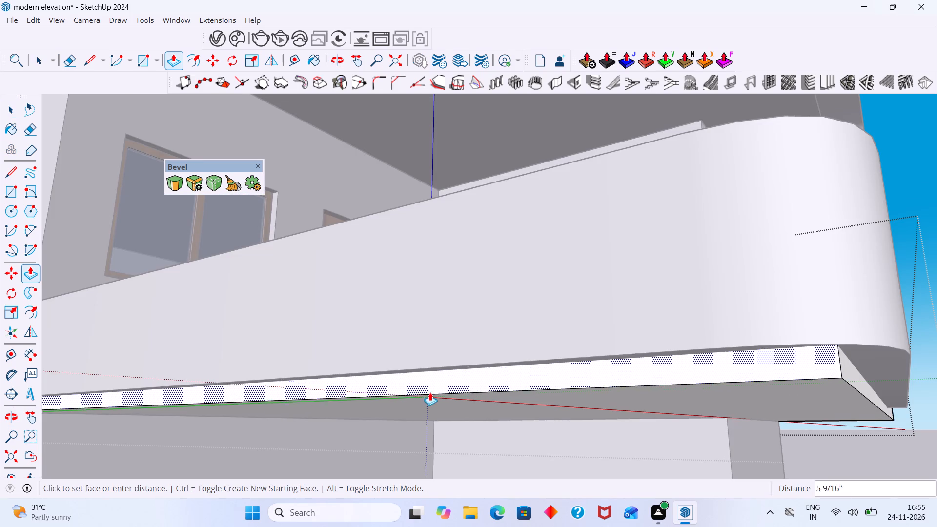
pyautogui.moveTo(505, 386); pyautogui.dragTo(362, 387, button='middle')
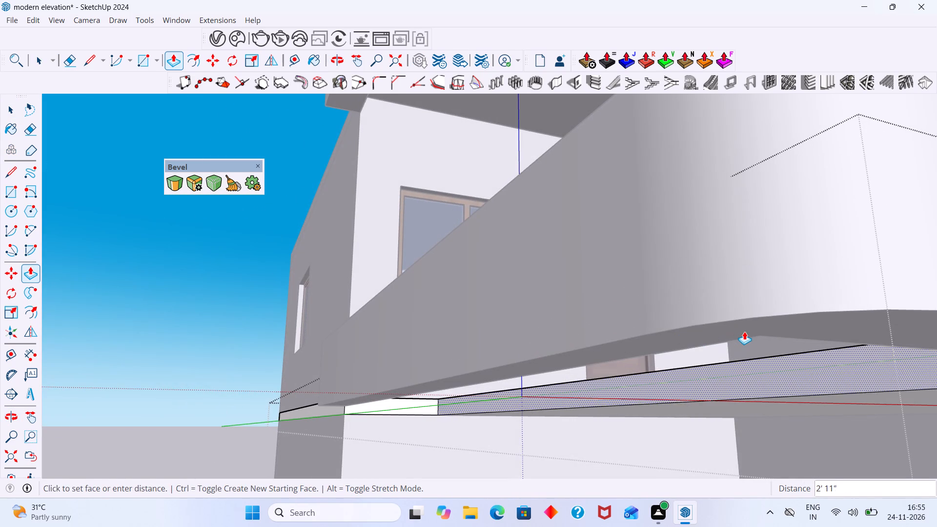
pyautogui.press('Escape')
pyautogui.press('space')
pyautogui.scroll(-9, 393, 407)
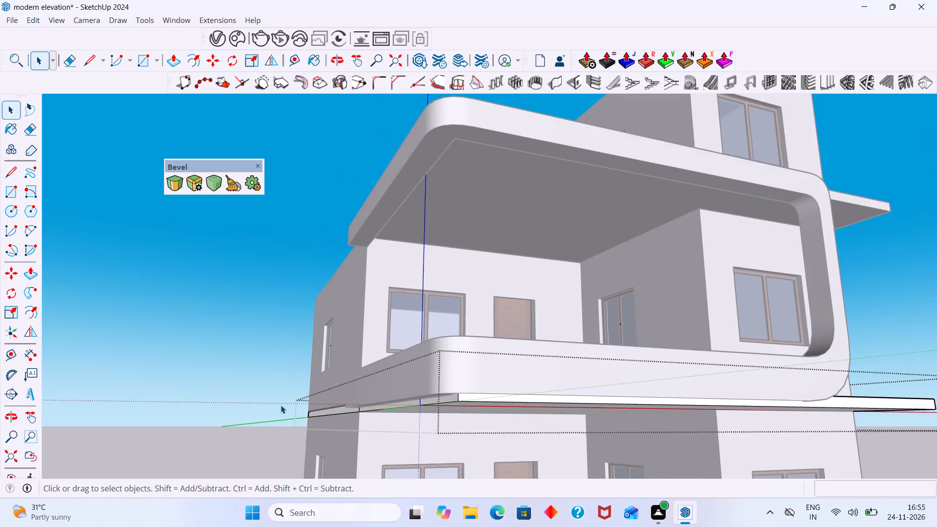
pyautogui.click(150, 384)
# Reopen the slab and draw a line about 16' 4 15/16" along the side face's upper edge, from the dividing line to the outer corner.
pyautogui.moveTo(357, 423); pyautogui.dragTo(443, 430, button='middle')
pyautogui.scroll(7, 443, 427)
pyautogui.moveTo(416, 417); pyautogui.dragTo(412, 368, button='middle')
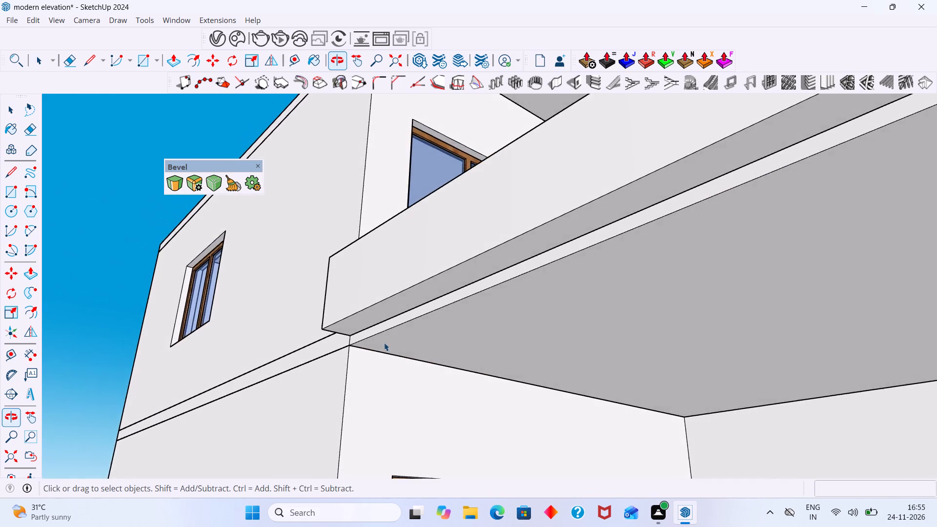
pyautogui.scroll(11, 359, 328)
pyautogui.click(372, 344)
pyautogui.doubleClick(375, 344)
pyautogui.doubleClick(398, 339)
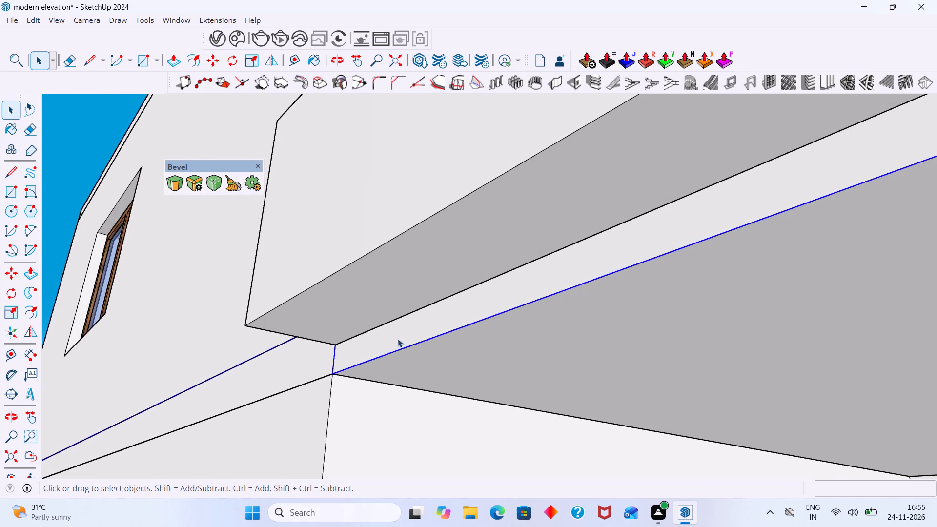
pyautogui.moveTo(434, 333); pyautogui.dragTo(476, 373, button='middle')
pyautogui.click(461, 389)
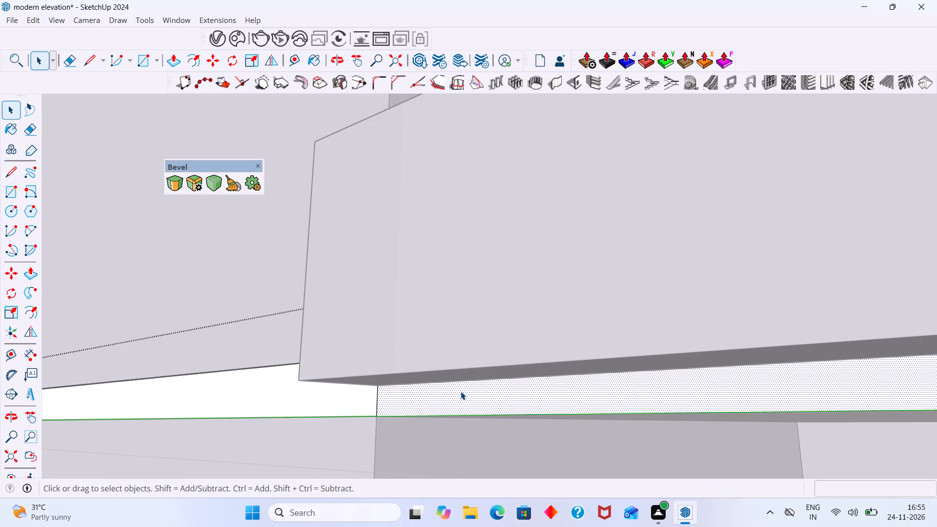
pyautogui.press('l')
pyautogui.click(376, 388)
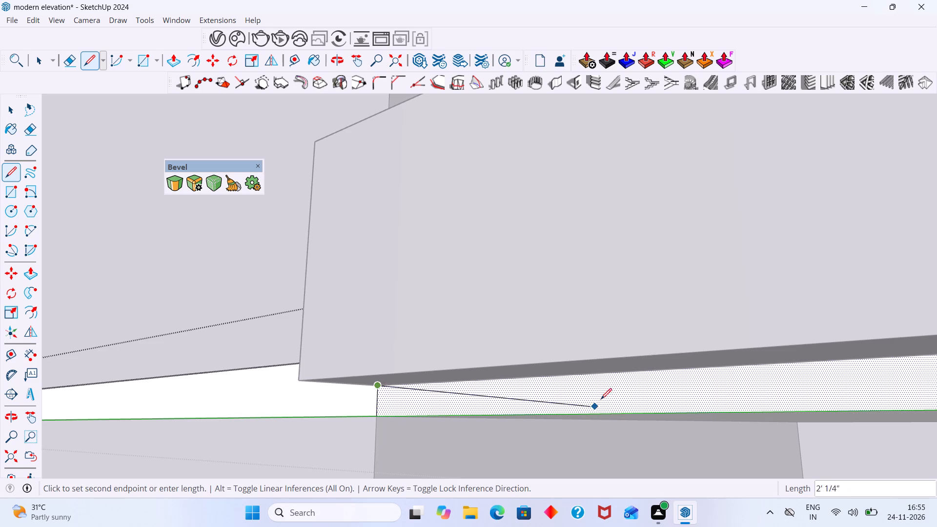
pyautogui.scroll(-3, 610, 392)
pyautogui.moveTo(637, 378); pyautogui.dragTo(411, 358, button='middle')
pyautogui.scroll(-4, 471, 351)
pyautogui.moveTo(626, 341); pyautogui.dragTo(448, 340, button='middle')
pyautogui.scroll(-3, 663, 338)
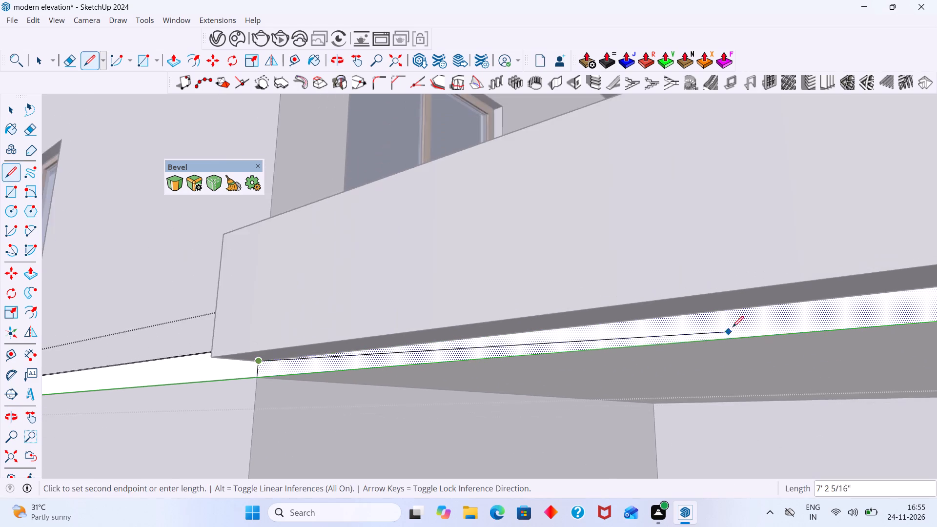
pyautogui.moveTo(733, 320); pyautogui.dragTo(379, 321, button='middle')
pyautogui.scroll(-5, 654, 296)
pyautogui.moveTo(770, 276); pyautogui.dragTo(508, 275, button='middle')
pyautogui.scroll(-7, 641, 259)
pyautogui.scroll(-3, 767, 233)
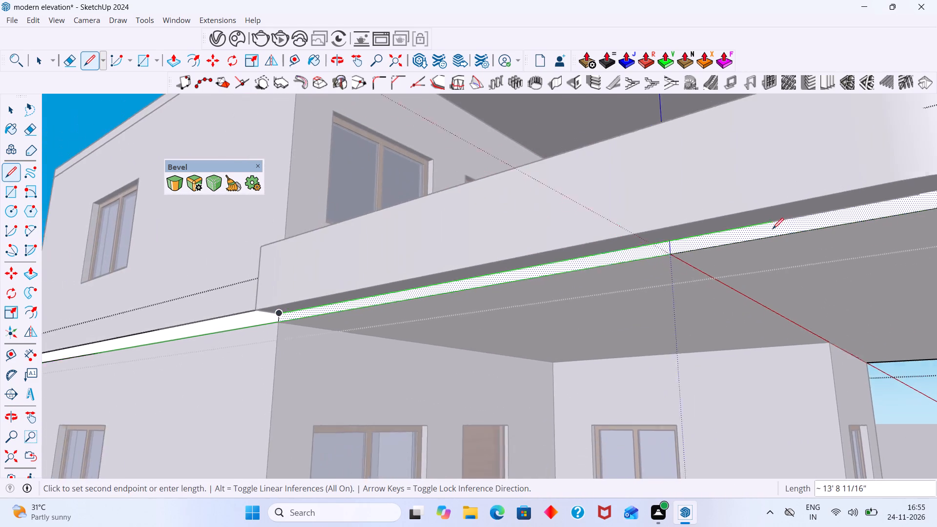
pyautogui.scroll(-1, 773, 229)
pyautogui.moveTo(867, 217); pyautogui.dragTo(505, 242, button='middle')
pyautogui.scroll(-3, 532, 245)
pyautogui.scroll(8, 547, 223)
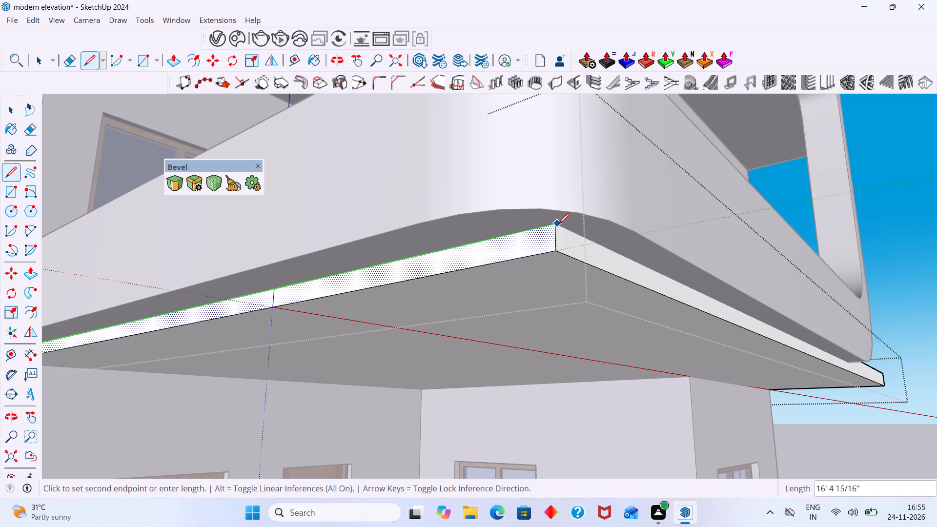
pyautogui.click(558, 224)
pyautogui.press('space')
# Push/Pull the slab's divided side face outward about 3 15/16" beneath the white beam's rounded corner.
pyautogui.moveTo(557, 242); pyautogui.dragTo(469, 267, button='middle')
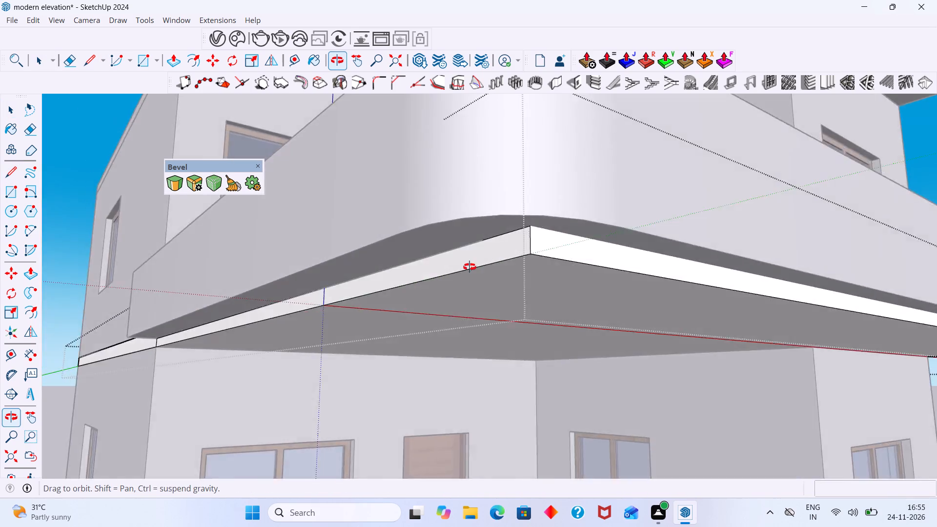
pyautogui.moveTo(469, 267); pyautogui.dragTo(440, 279, button='middle')
pyautogui.scroll(5, 499, 264)
pyautogui.click(489, 252)
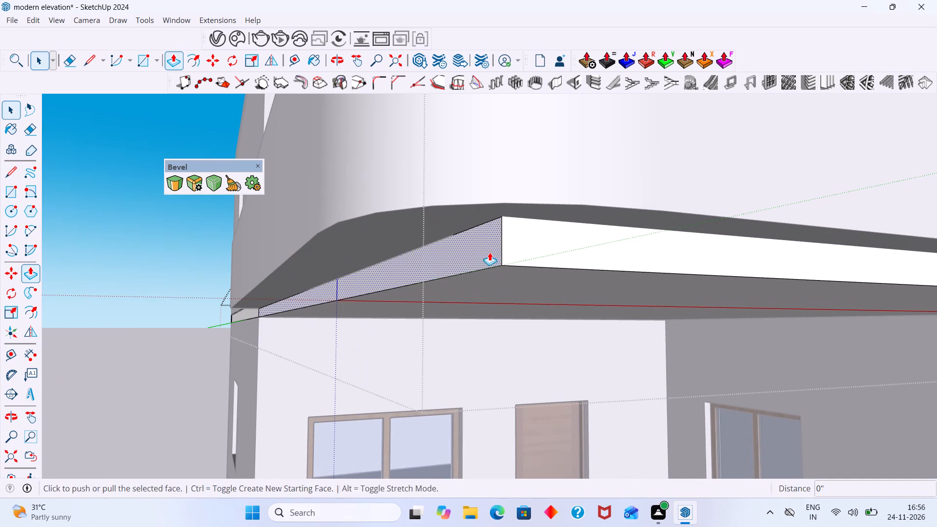
pyautogui.press('p')
pyautogui.click(489, 252)
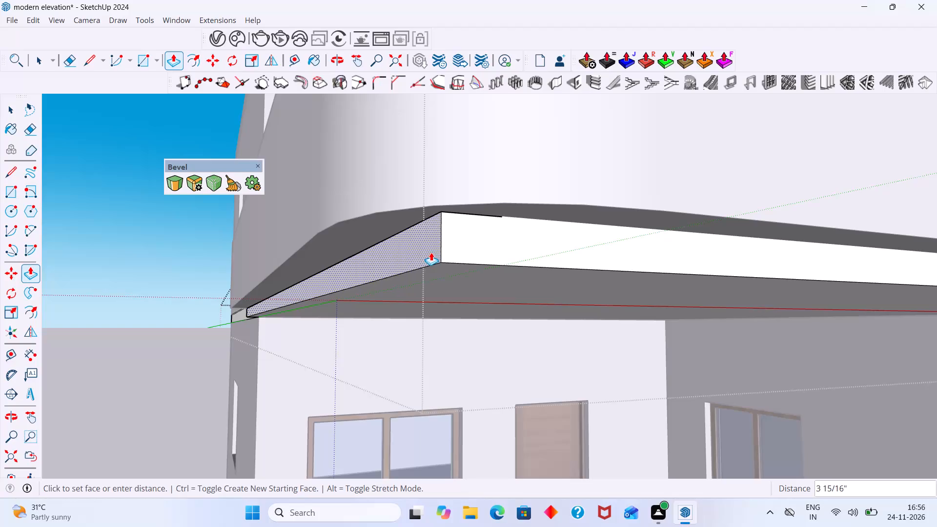
pyautogui.click(431, 253)
pyautogui.press('space')
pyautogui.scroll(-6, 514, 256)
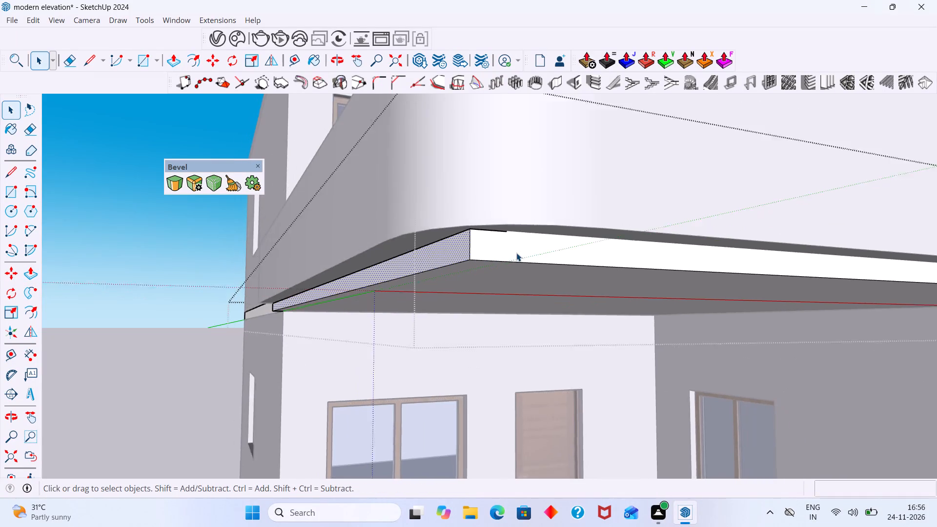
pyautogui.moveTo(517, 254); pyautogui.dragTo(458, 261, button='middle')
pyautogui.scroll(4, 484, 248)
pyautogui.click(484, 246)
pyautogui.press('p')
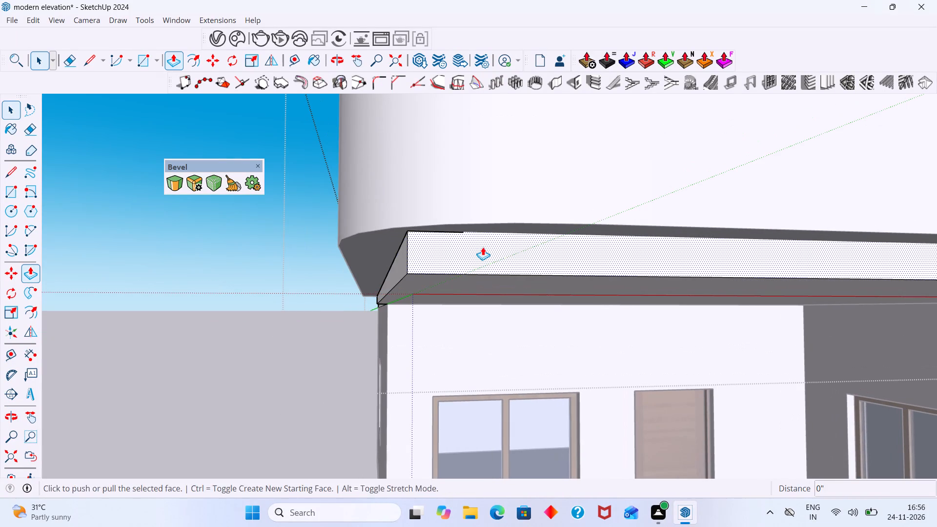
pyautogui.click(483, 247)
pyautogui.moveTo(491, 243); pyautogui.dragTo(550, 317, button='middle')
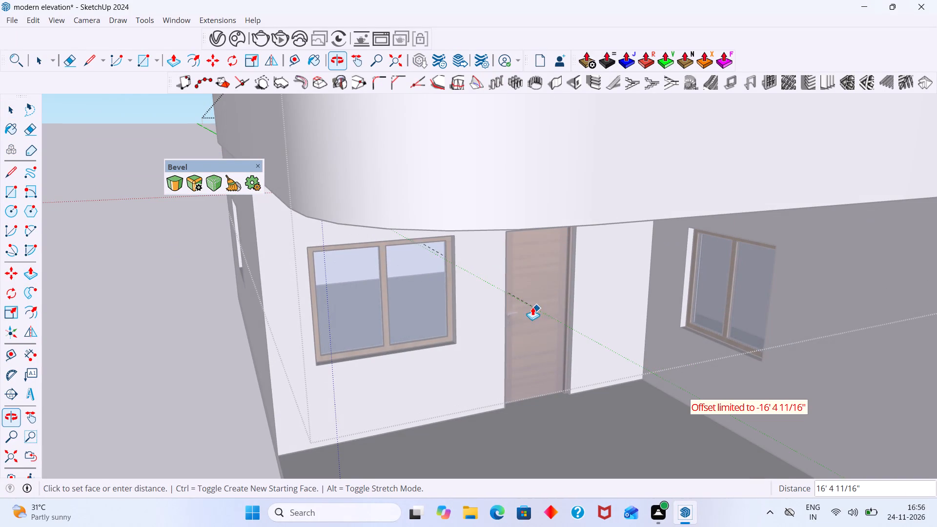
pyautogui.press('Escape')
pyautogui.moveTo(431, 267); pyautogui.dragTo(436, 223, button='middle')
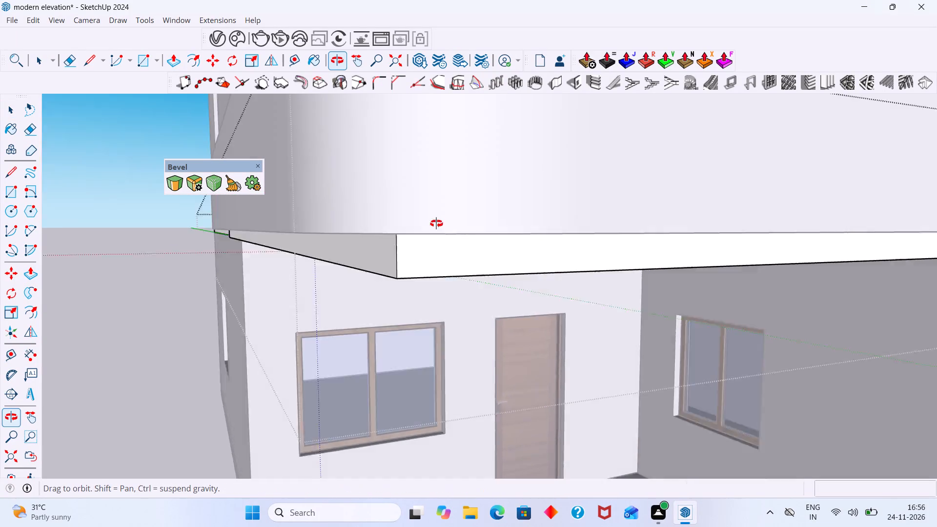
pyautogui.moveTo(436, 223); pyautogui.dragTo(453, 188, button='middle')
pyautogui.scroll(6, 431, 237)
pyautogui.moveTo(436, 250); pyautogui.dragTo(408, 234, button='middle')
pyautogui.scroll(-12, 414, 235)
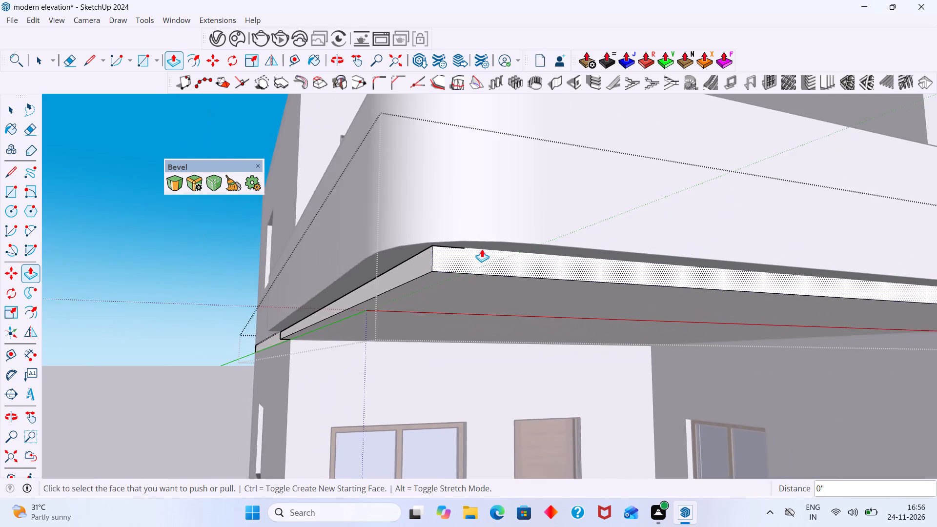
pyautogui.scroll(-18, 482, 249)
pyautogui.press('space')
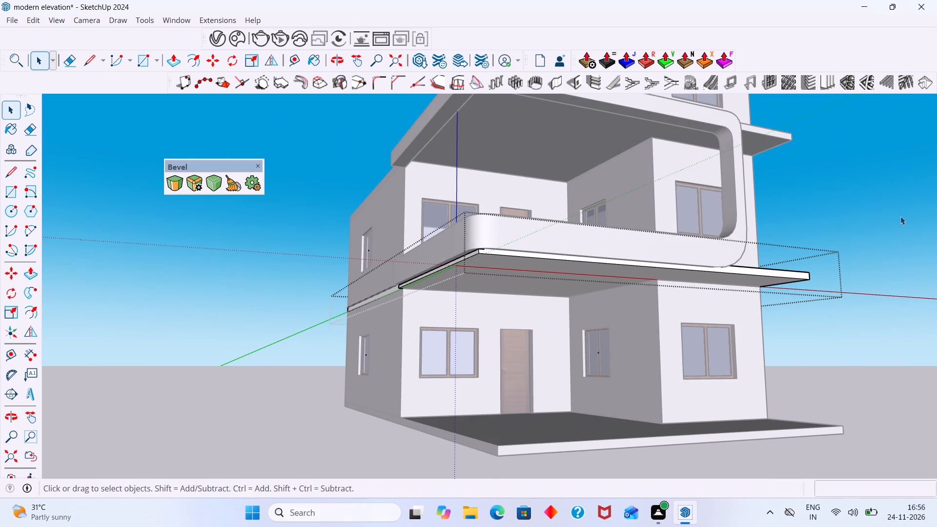
# Leave the slab's editing mode and examine how its edges sit beneath the white frame's lower beam.
pyautogui.click(902, 211)
pyautogui.moveTo(587, 280); pyautogui.dragTo(462, 260, button='middle')
pyautogui.scroll(15, 644, 212)
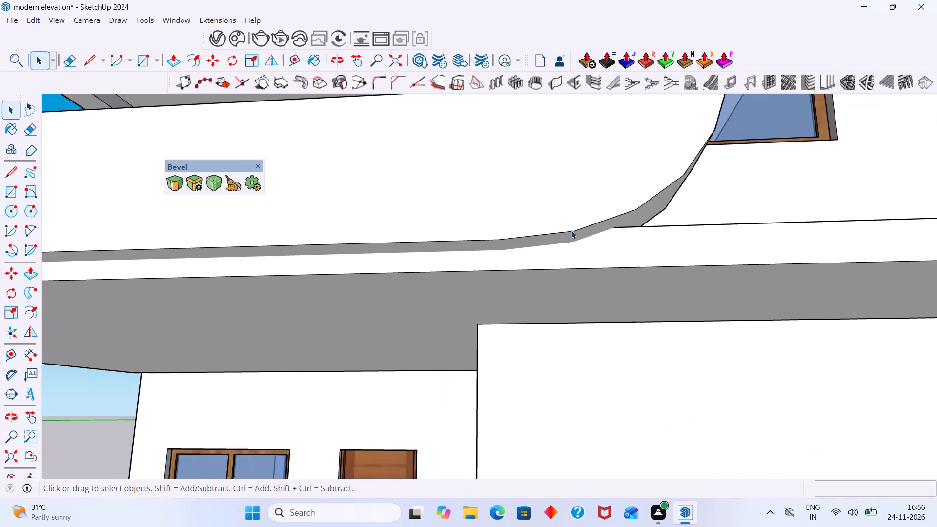
pyautogui.scroll(-5, 601, 230)
pyautogui.scroll(7, 590, 241)
pyautogui.moveTo(569, 242); pyautogui.dragTo(396, 294, button='middle')
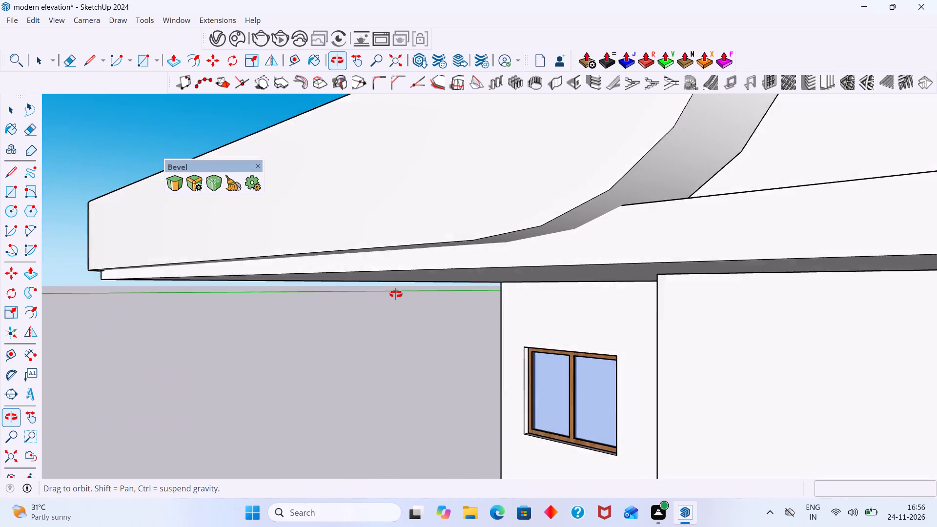
pyautogui.moveTo(396, 294); pyautogui.dragTo(642, 286, button='middle')
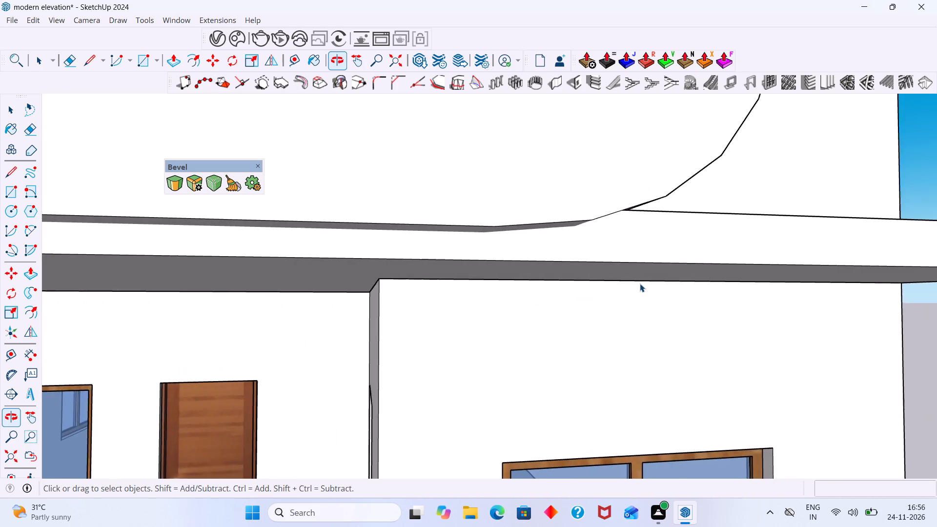
pyautogui.scroll(-17, 639, 283)
pyautogui.moveTo(315, 313); pyautogui.dragTo(386, 322, button='middle')
pyautogui.scroll(1, 361, 305)
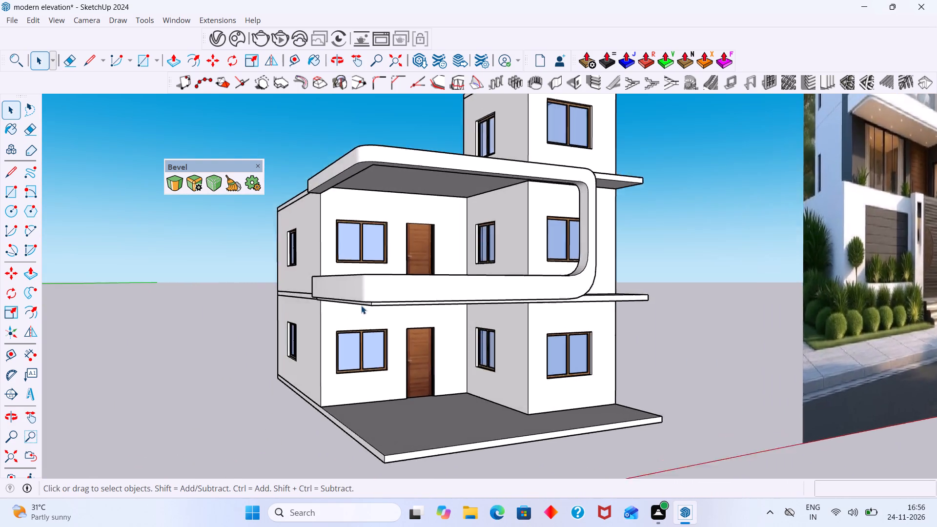
pyautogui.scroll(13, 361, 305)
pyautogui.scroll(-4, 352, 286)
pyautogui.scroll(4, 350, 275)
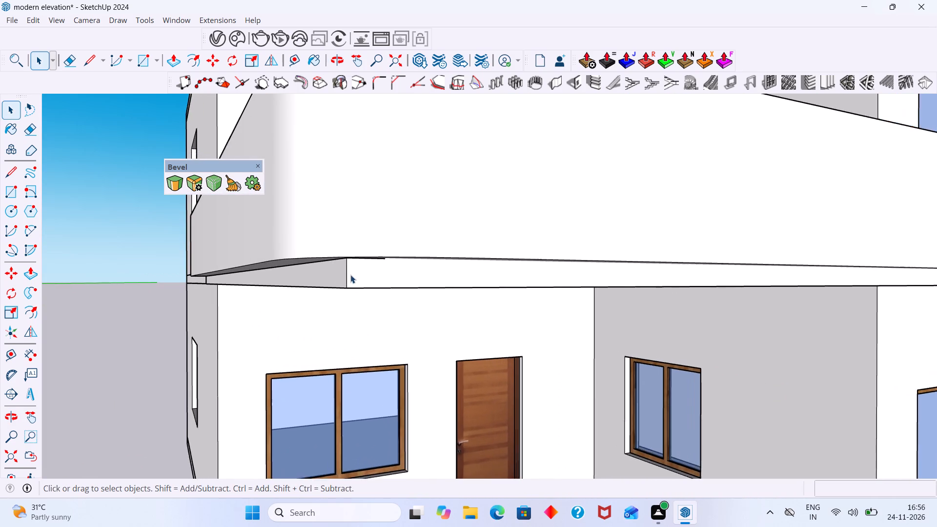
# Reopen the slab and bevel its vertical corner edge beneath the beam with an offset of about 4 3/4" and 6 segments.
pyautogui.scroll(1, 350, 275)
pyautogui.click(346, 272)
pyautogui.click(346, 272)
pyautogui.click(345, 272)
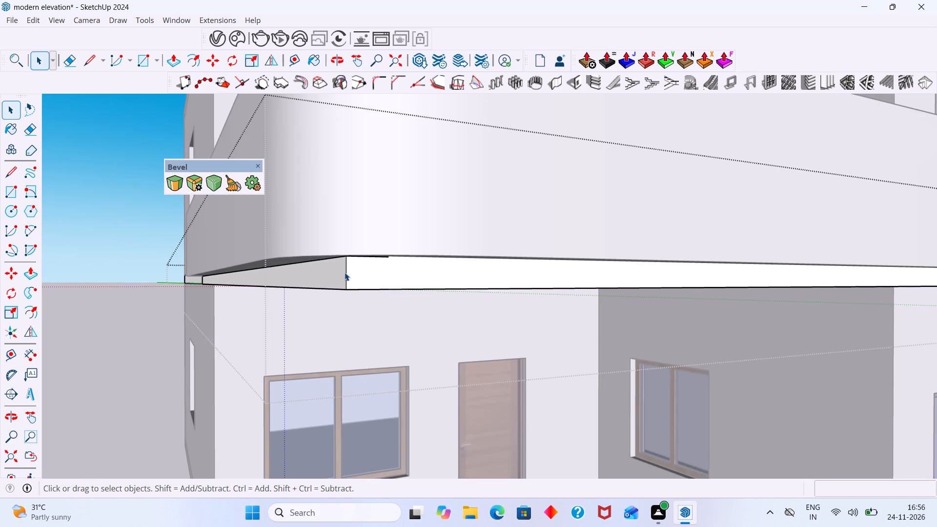
pyautogui.click(171, 180)
pyautogui.click(345, 274)
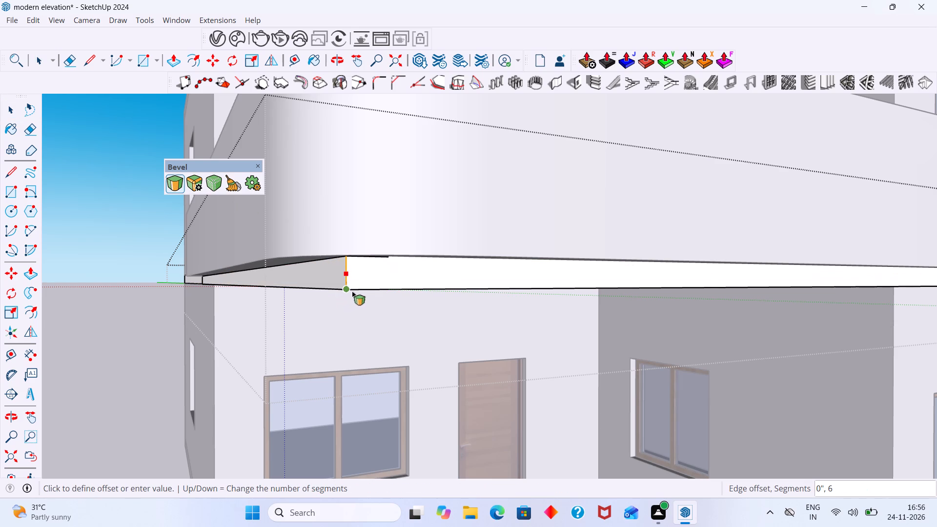
pyautogui.scroll(8, 359, 271)
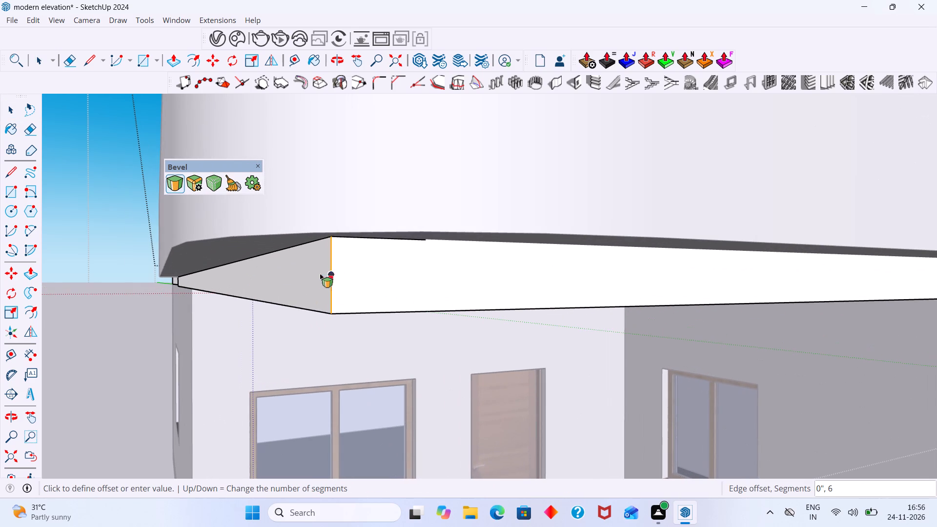
pyautogui.moveTo(306, 282); pyautogui.dragTo(306, 293, button='middle')
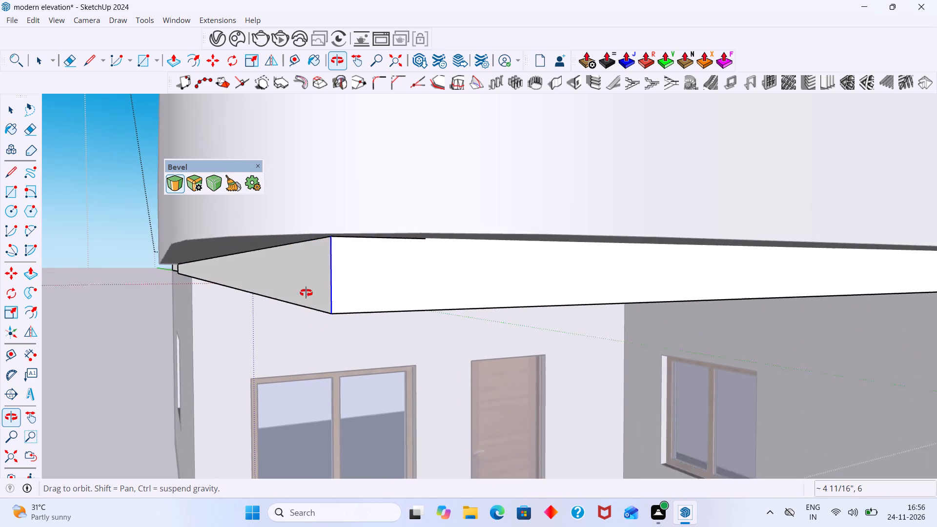
pyautogui.moveTo(306, 293); pyautogui.dragTo(566, 282, button='middle')
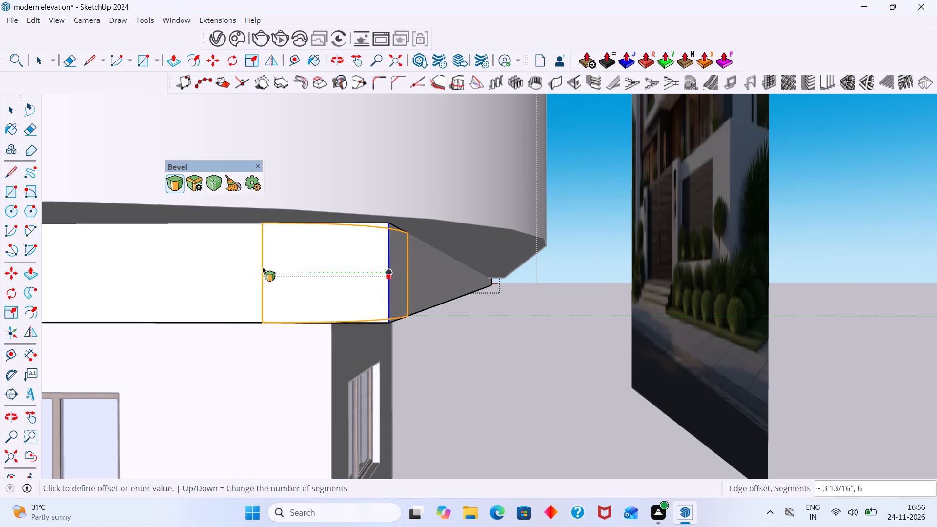
pyautogui.click(231, 267)
pyautogui.scroll(-6, 306, 273)
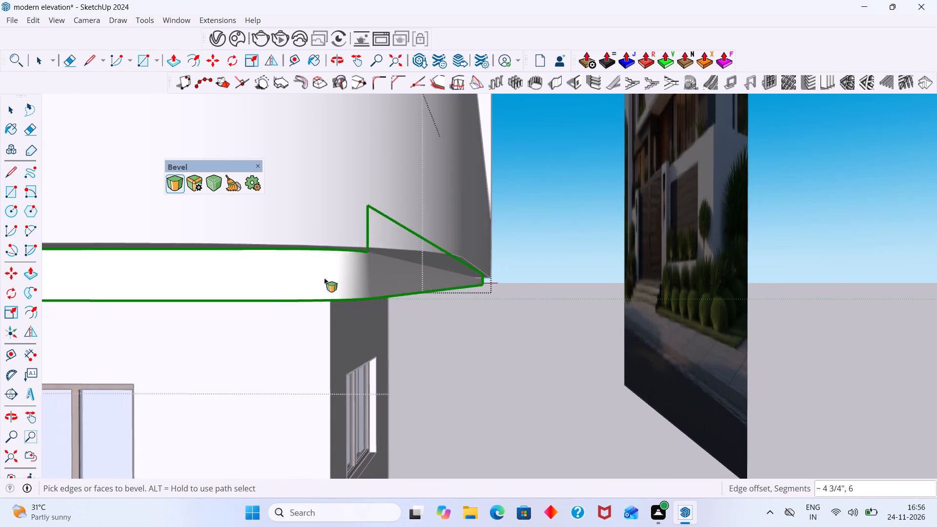
pyautogui.scroll(-3, 324, 278)
pyautogui.moveTo(331, 278); pyautogui.dragTo(157, 219, button='middle')
pyautogui.press('space')
pyautogui.scroll(-4, 232, 236)
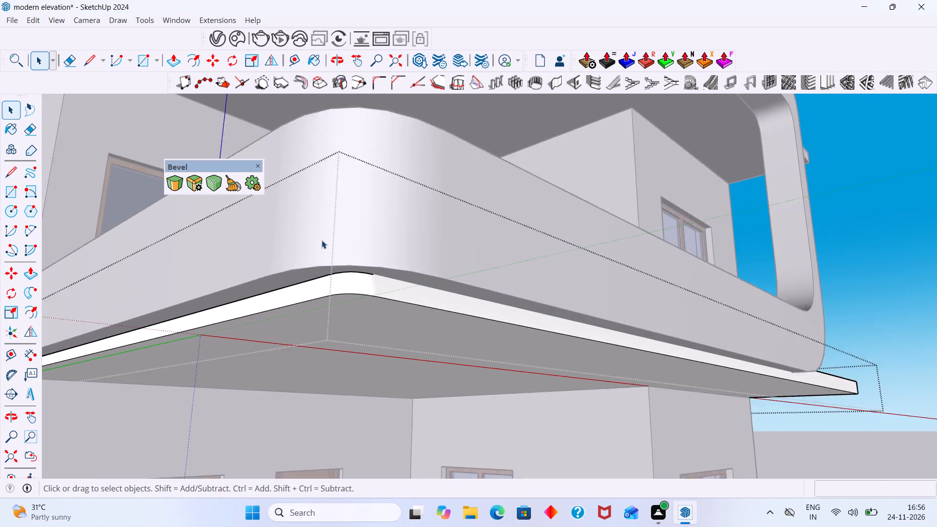
pyautogui.scroll(-20, 322, 240)
pyautogui.click(615, 198)
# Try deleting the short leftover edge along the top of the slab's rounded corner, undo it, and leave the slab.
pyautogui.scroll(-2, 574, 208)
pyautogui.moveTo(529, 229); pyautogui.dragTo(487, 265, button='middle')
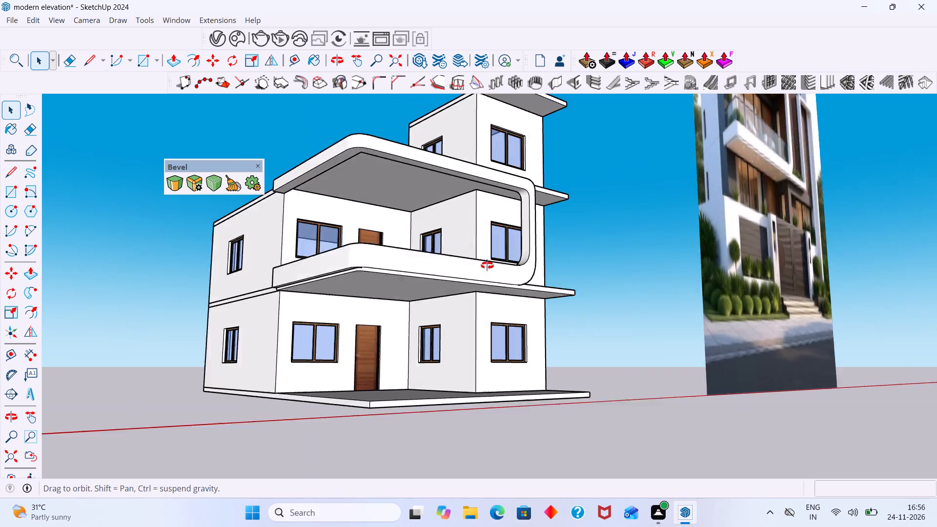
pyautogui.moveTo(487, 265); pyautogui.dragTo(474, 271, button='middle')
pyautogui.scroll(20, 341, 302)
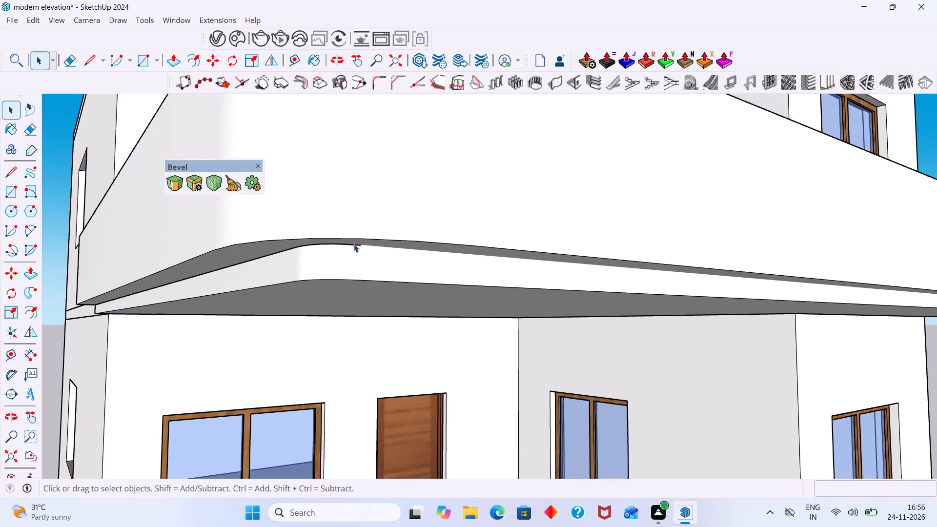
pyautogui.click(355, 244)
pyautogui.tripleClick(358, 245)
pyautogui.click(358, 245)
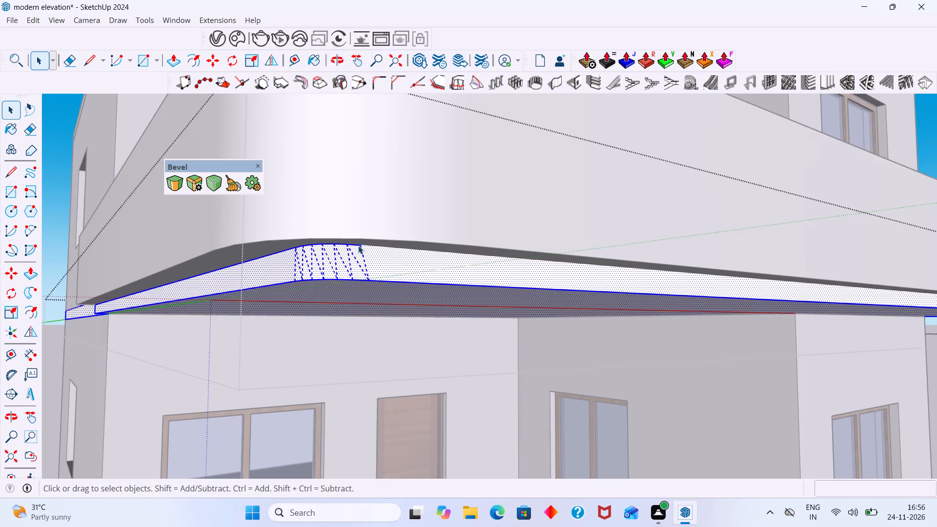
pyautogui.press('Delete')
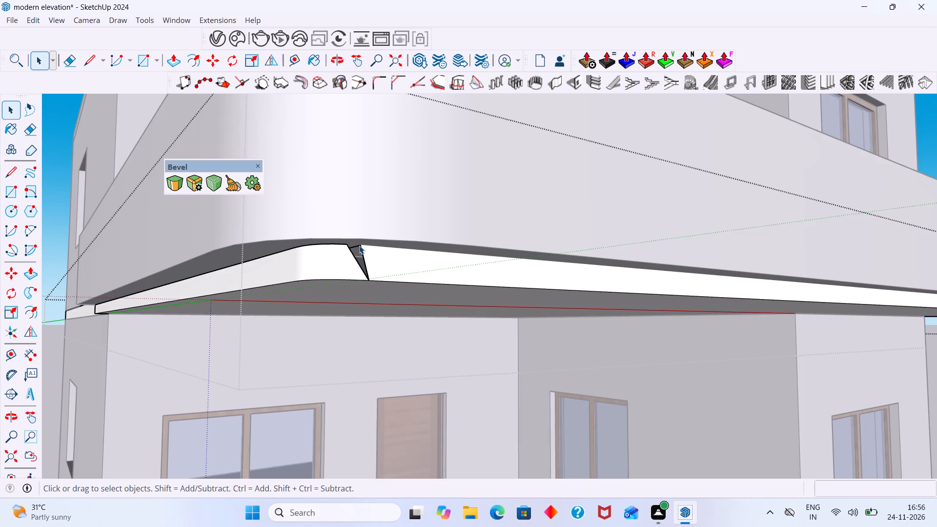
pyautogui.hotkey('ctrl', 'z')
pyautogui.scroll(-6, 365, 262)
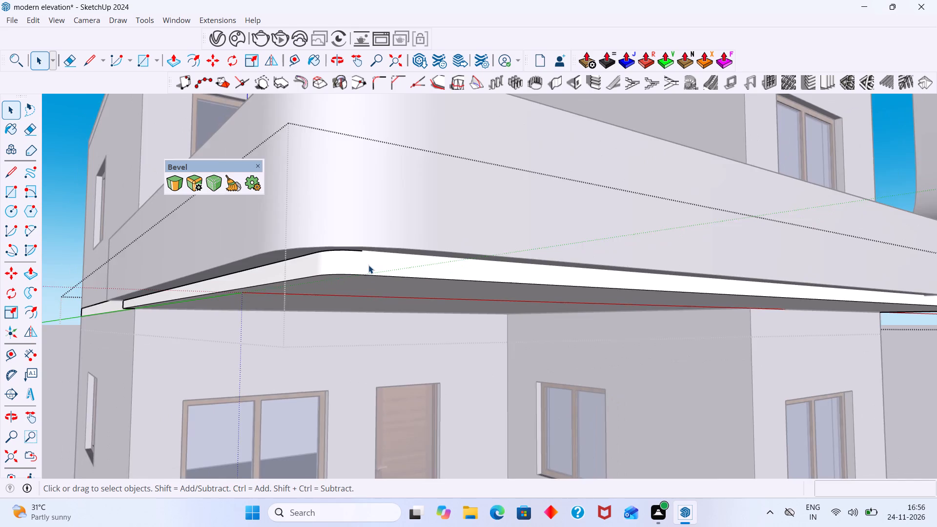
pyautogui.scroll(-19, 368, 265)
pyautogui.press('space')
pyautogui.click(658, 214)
# Compare the house's slabs and white rounded frame with the reference image.
pyautogui.moveTo(618, 241); pyautogui.dragTo(565, 254, button='middle')
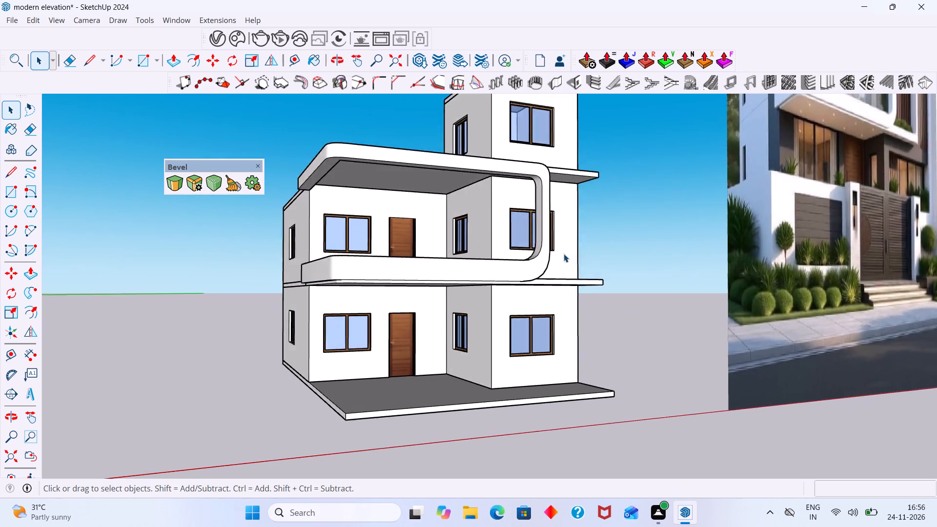
pyautogui.scroll(-9, 564, 254)
pyautogui.scroll(10, 670, 198)
pyautogui.scroll(-1, 652, 193)
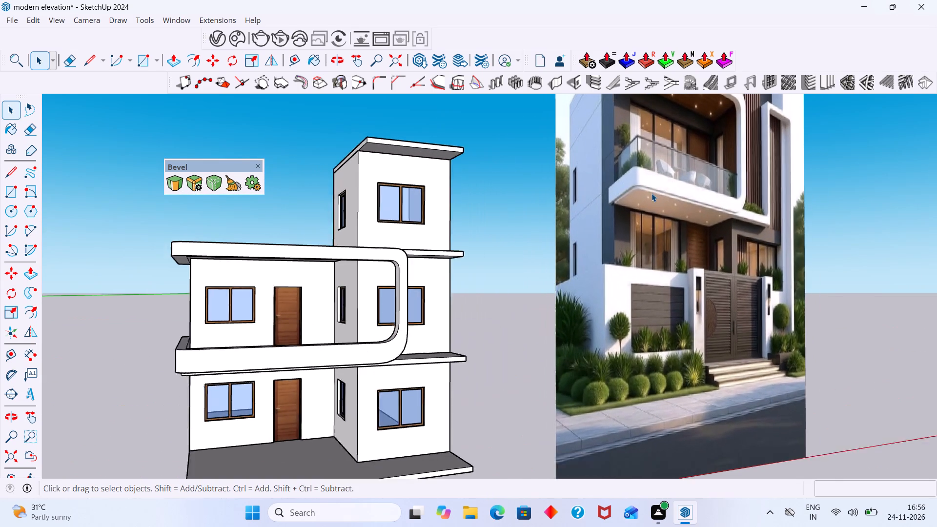
pyautogui.scroll(-1, 652, 193)
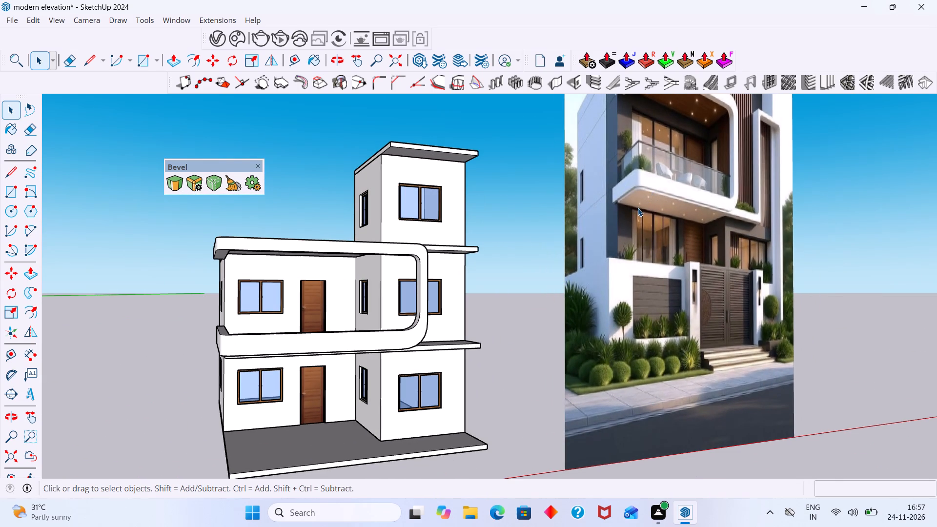
pyautogui.scroll(-2, 442, 308)
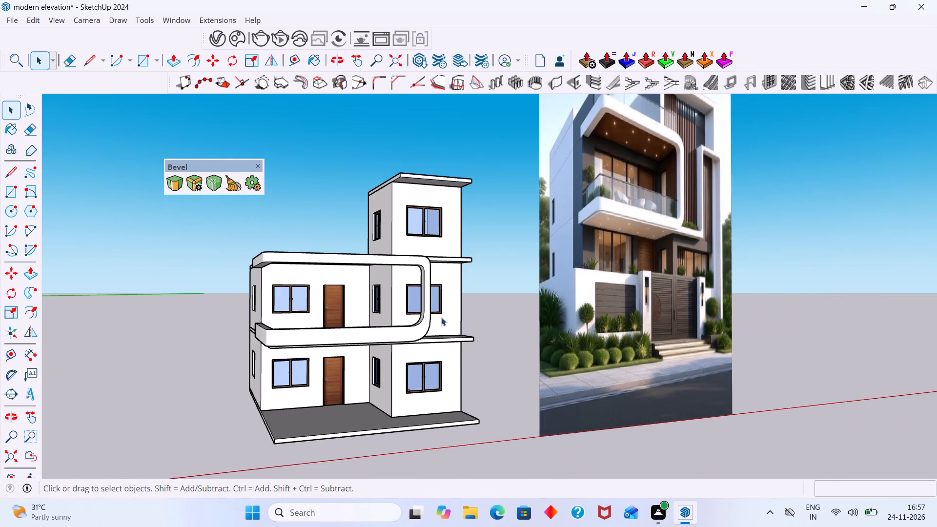
pyautogui.scroll(-1, 427, 340)
pyautogui.moveTo(424, 297); pyautogui.dragTo(384, 316, button='middle')
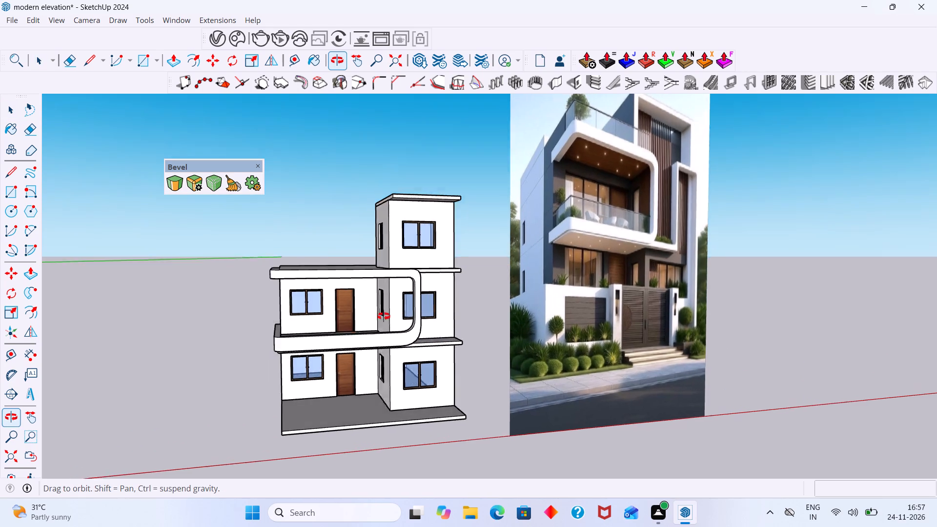
pyautogui.moveTo(384, 316); pyautogui.dragTo(396, 336, button='middle')
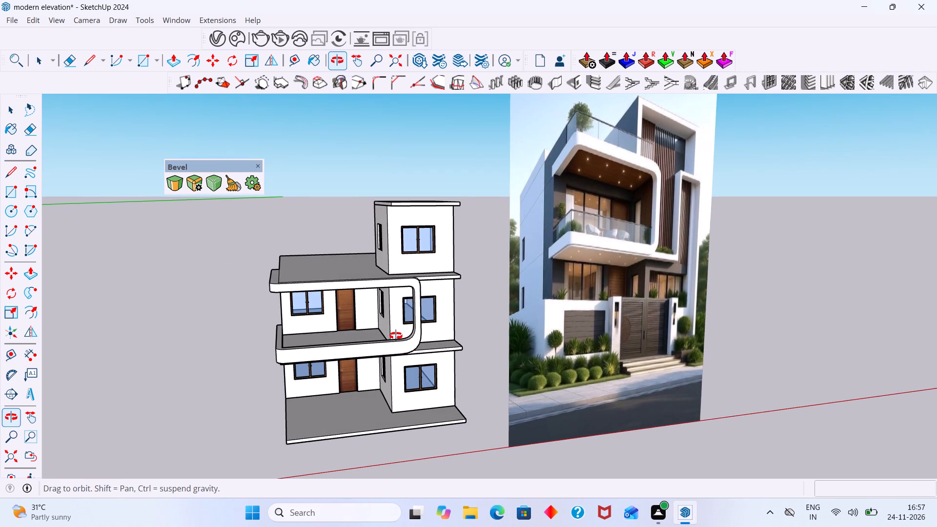
pyautogui.moveTo(396, 336); pyautogui.dragTo(385, 332, button='middle')
pyautogui.scroll(1, 432, 273)
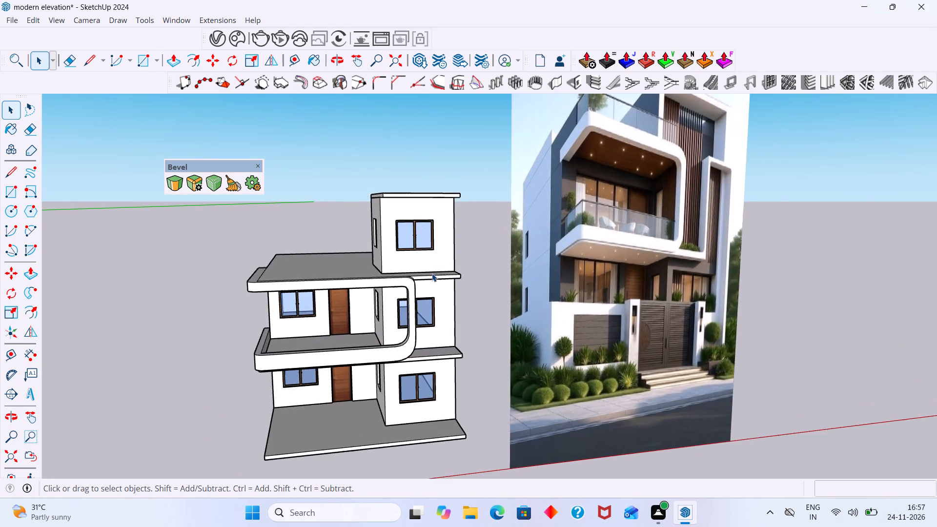
pyautogui.scroll(10, 432, 273)
pyautogui.click(434, 281)
pyautogui.scroll(-2, 443, 273)
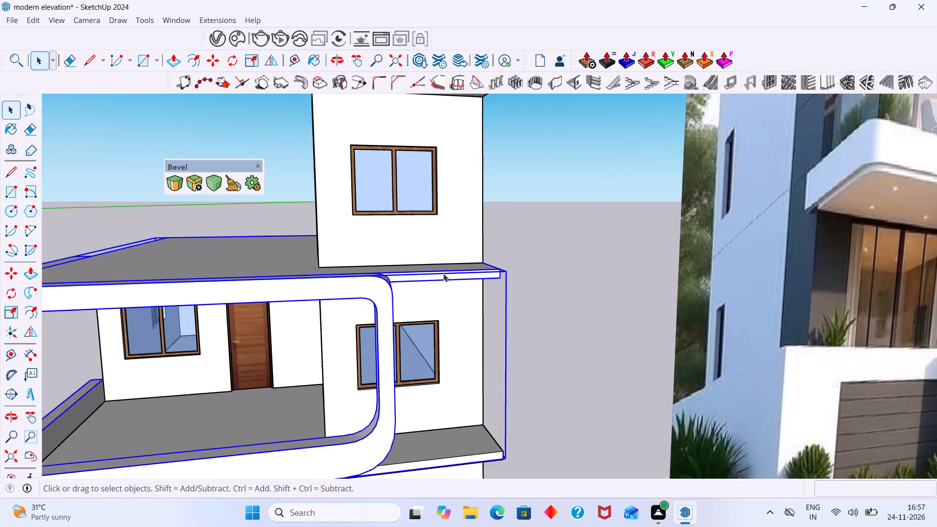
pyautogui.scroll(-12, 443, 273)
pyautogui.click(492, 261)
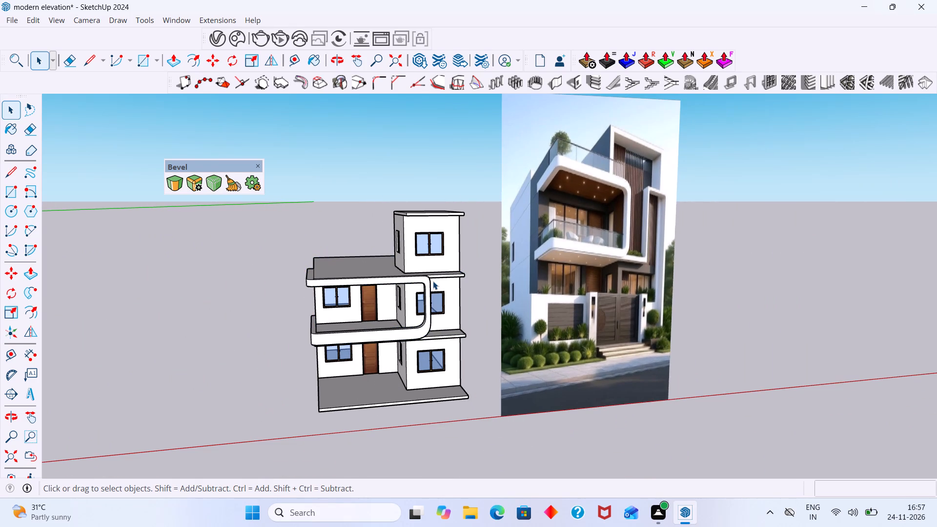
# Examine the white rounded frame and the floor slabs from above and below against the reference image.
pyautogui.moveTo(341, 307); pyautogui.dragTo(370, 319, button='middle')
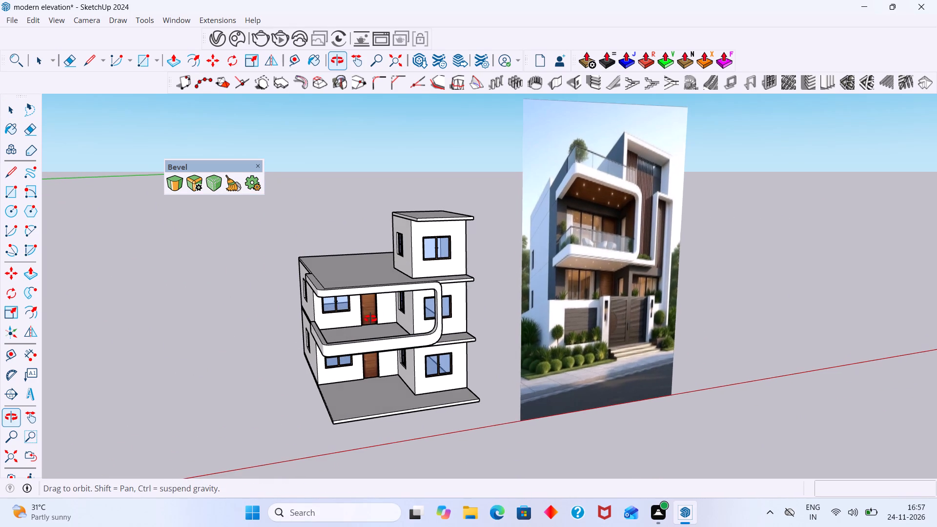
pyautogui.moveTo(370, 319); pyautogui.dragTo(362, 321, button='middle')
pyautogui.scroll(5, 298, 311)
pyautogui.scroll(-3, 327, 303)
pyautogui.moveTo(353, 299); pyautogui.dragTo(373, 178, button='middle')
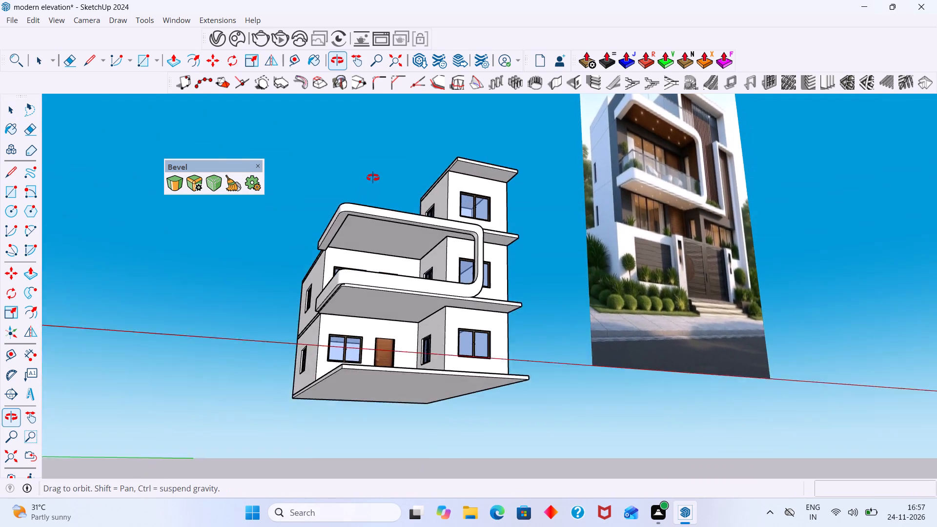
pyautogui.moveTo(373, 178); pyautogui.dragTo(335, 183, button='middle')
pyautogui.scroll(7, 314, 226)
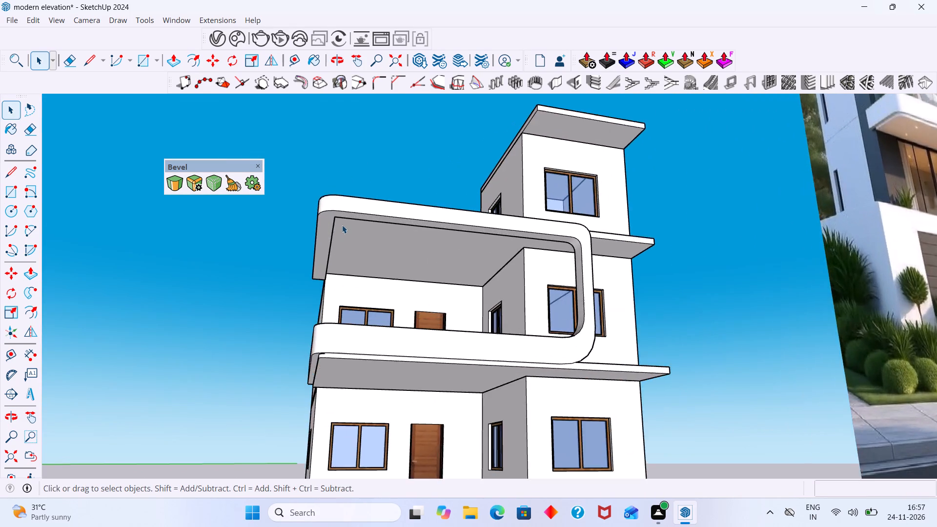
pyautogui.scroll(-11, 344, 224)
pyautogui.moveTo(397, 243); pyautogui.dragTo(351, 312, button='middle')
pyautogui.moveTo(371, 302); pyautogui.dragTo(360, 368, button='middle')
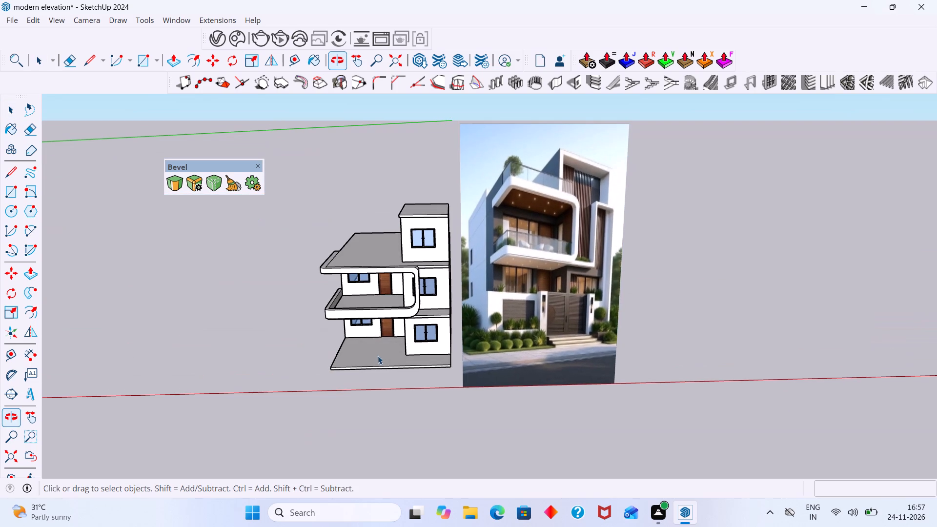
pyautogui.moveTo(391, 279); pyautogui.dragTo(409, 341, button='middle')
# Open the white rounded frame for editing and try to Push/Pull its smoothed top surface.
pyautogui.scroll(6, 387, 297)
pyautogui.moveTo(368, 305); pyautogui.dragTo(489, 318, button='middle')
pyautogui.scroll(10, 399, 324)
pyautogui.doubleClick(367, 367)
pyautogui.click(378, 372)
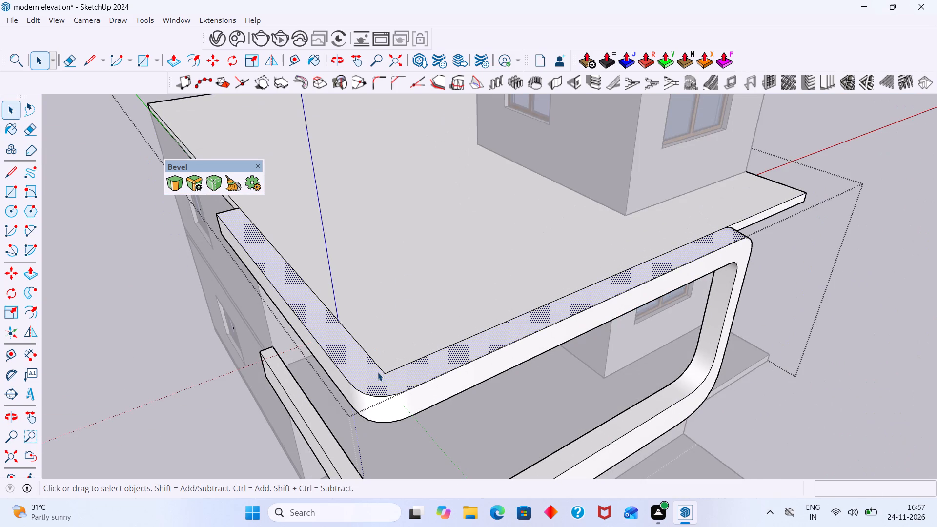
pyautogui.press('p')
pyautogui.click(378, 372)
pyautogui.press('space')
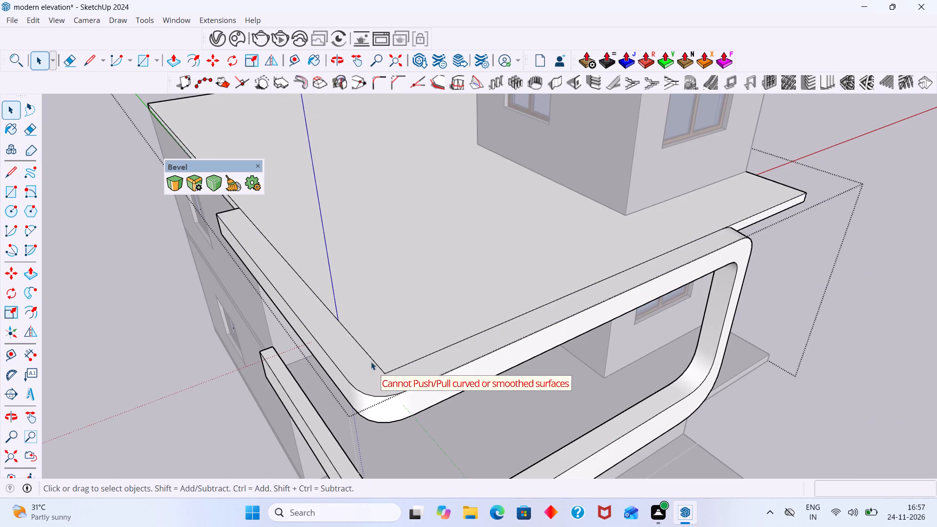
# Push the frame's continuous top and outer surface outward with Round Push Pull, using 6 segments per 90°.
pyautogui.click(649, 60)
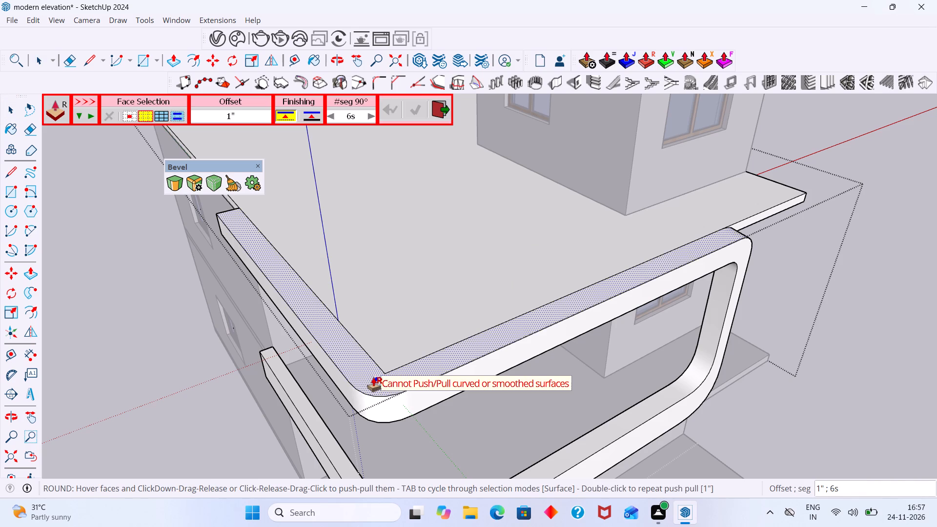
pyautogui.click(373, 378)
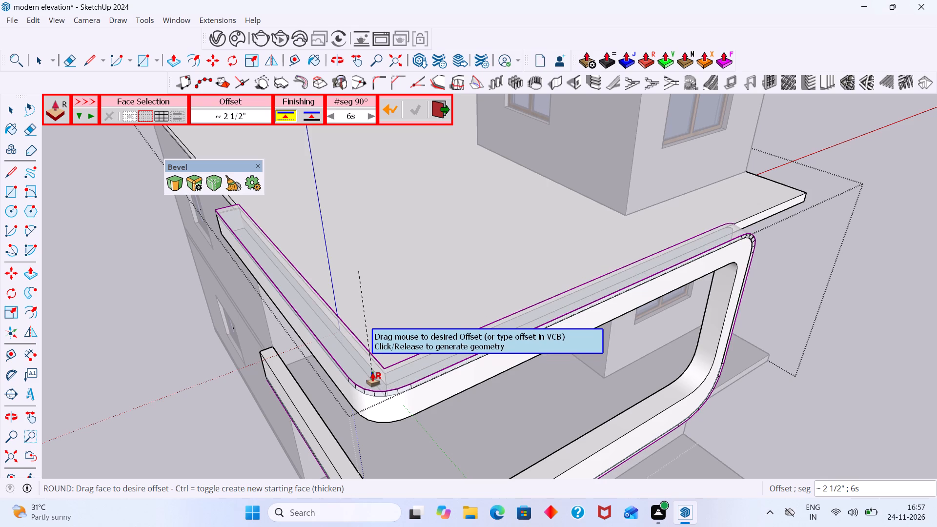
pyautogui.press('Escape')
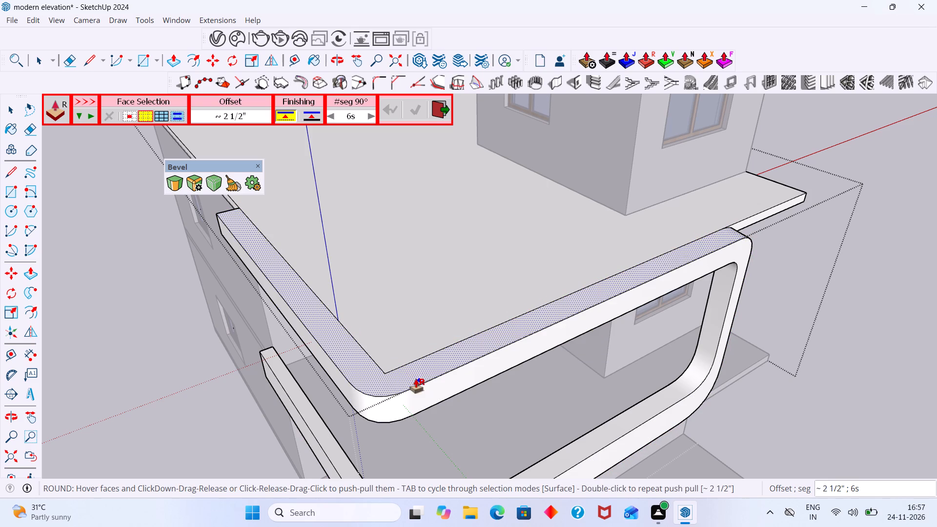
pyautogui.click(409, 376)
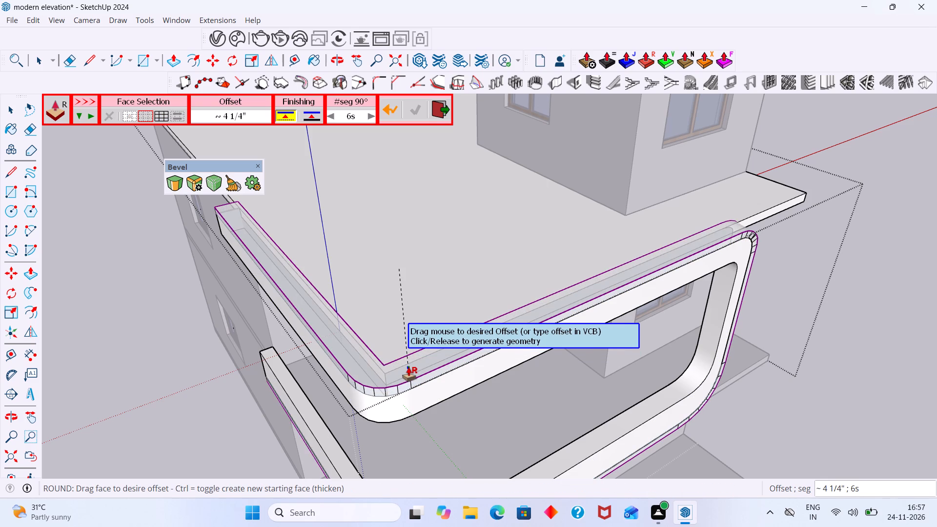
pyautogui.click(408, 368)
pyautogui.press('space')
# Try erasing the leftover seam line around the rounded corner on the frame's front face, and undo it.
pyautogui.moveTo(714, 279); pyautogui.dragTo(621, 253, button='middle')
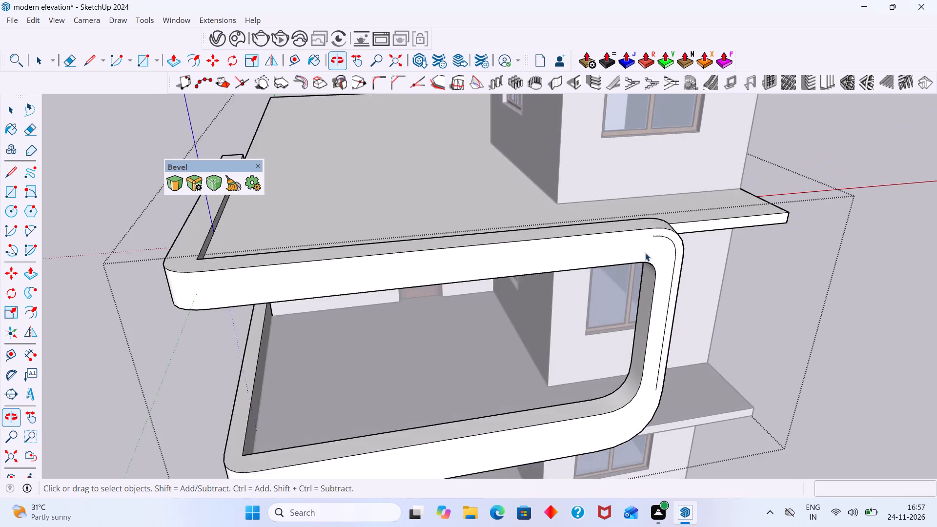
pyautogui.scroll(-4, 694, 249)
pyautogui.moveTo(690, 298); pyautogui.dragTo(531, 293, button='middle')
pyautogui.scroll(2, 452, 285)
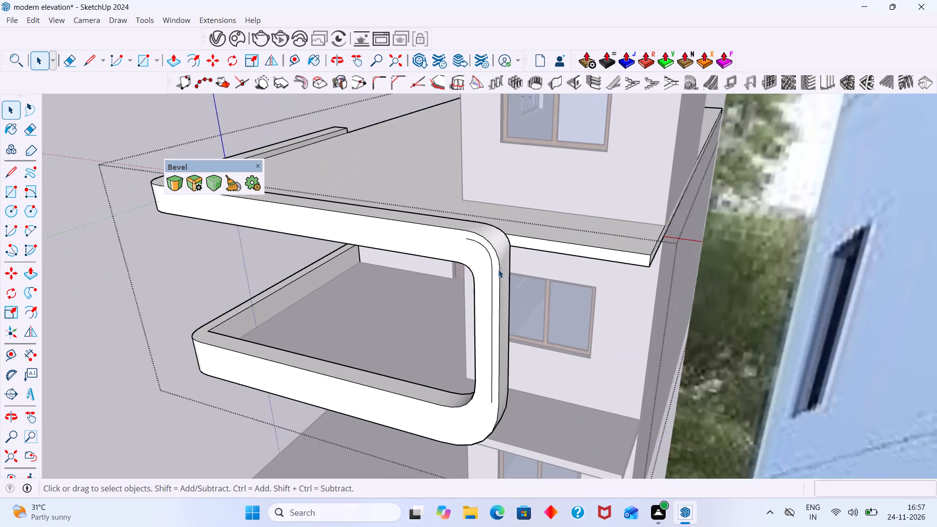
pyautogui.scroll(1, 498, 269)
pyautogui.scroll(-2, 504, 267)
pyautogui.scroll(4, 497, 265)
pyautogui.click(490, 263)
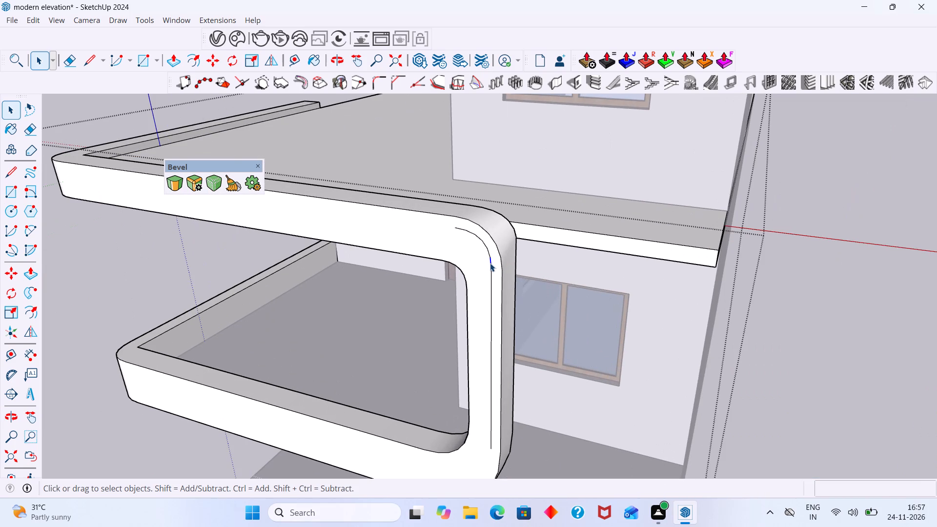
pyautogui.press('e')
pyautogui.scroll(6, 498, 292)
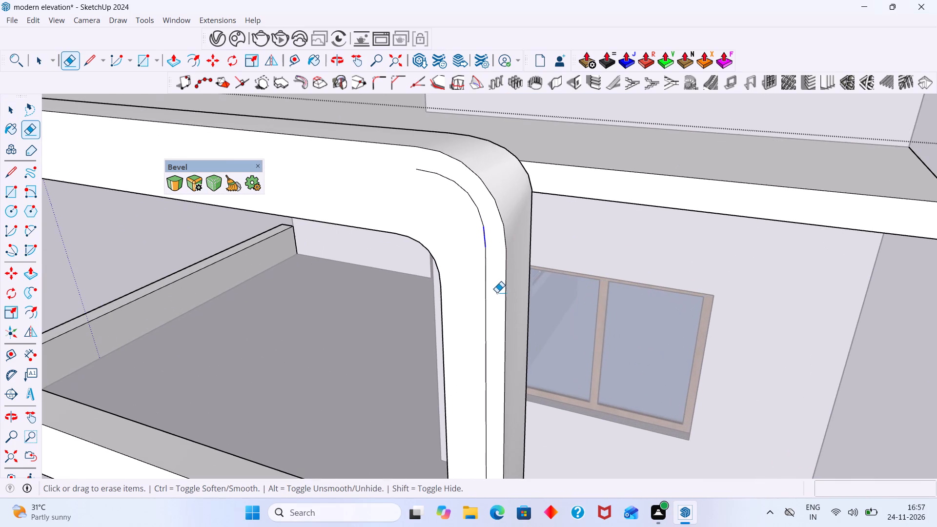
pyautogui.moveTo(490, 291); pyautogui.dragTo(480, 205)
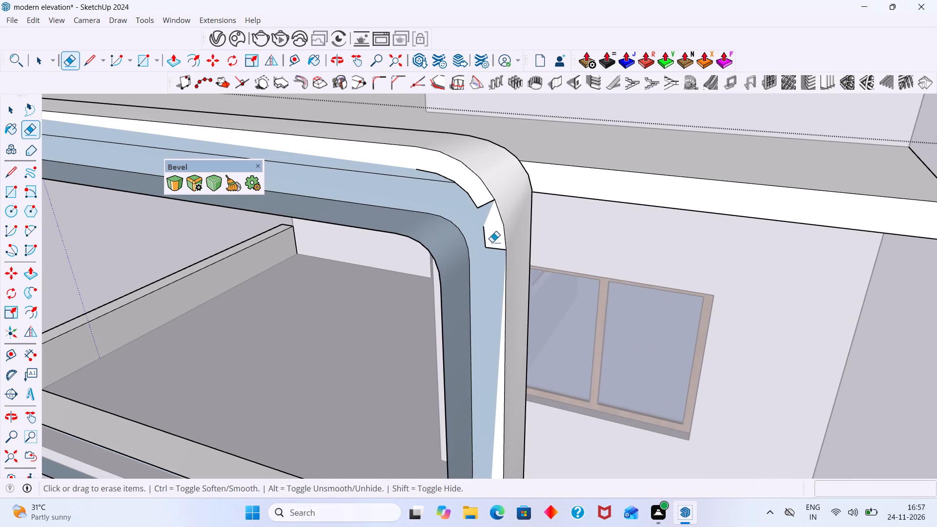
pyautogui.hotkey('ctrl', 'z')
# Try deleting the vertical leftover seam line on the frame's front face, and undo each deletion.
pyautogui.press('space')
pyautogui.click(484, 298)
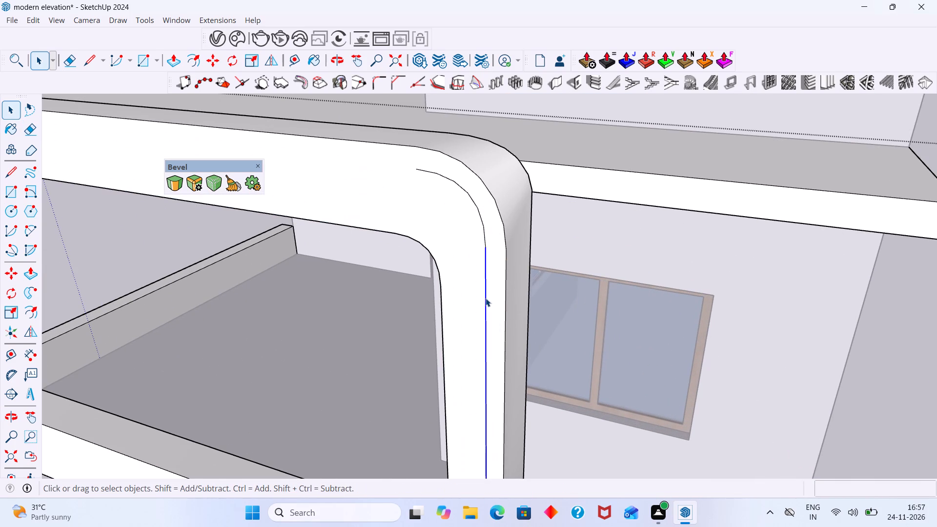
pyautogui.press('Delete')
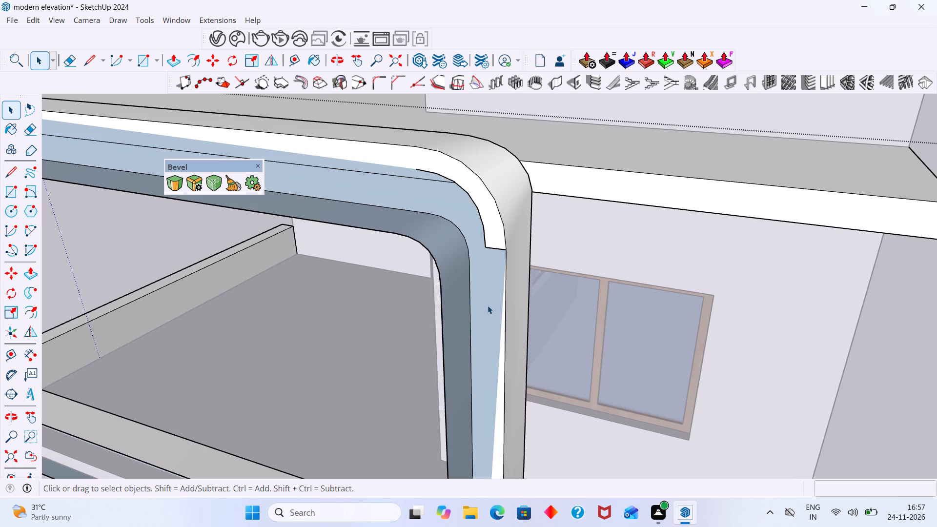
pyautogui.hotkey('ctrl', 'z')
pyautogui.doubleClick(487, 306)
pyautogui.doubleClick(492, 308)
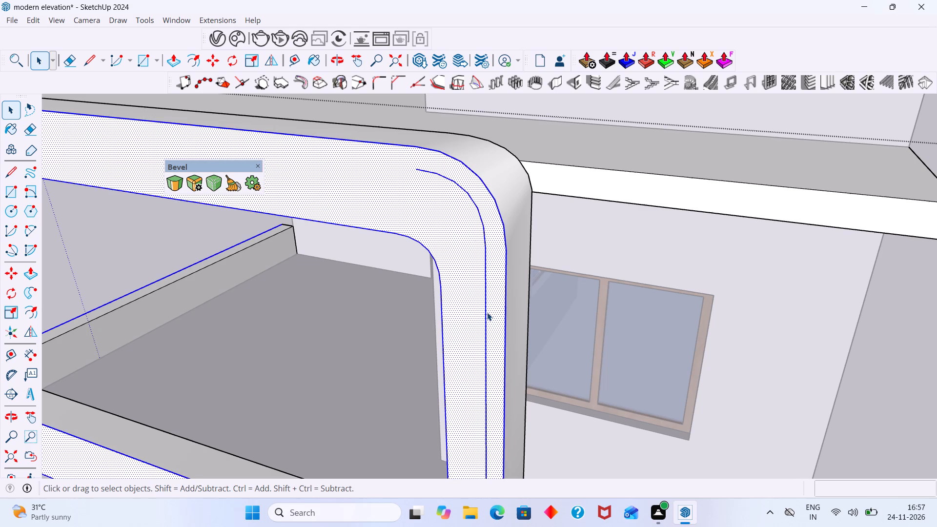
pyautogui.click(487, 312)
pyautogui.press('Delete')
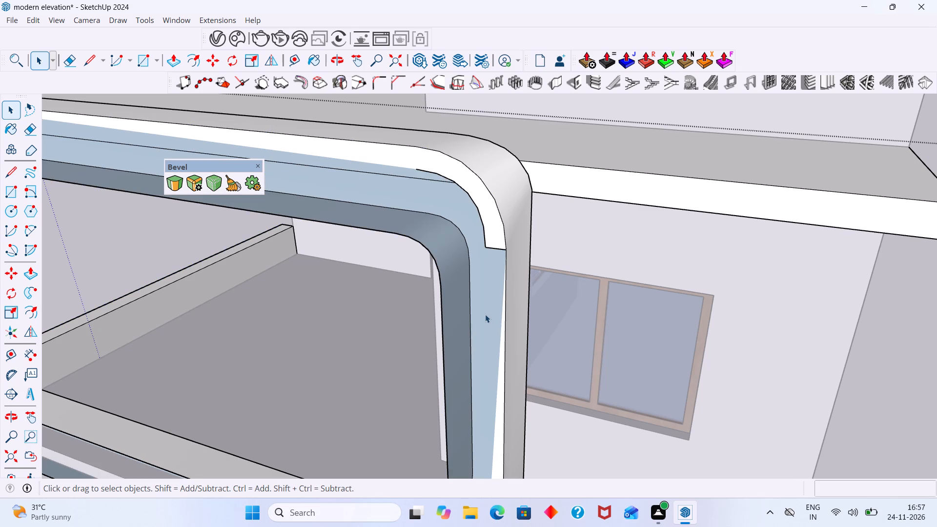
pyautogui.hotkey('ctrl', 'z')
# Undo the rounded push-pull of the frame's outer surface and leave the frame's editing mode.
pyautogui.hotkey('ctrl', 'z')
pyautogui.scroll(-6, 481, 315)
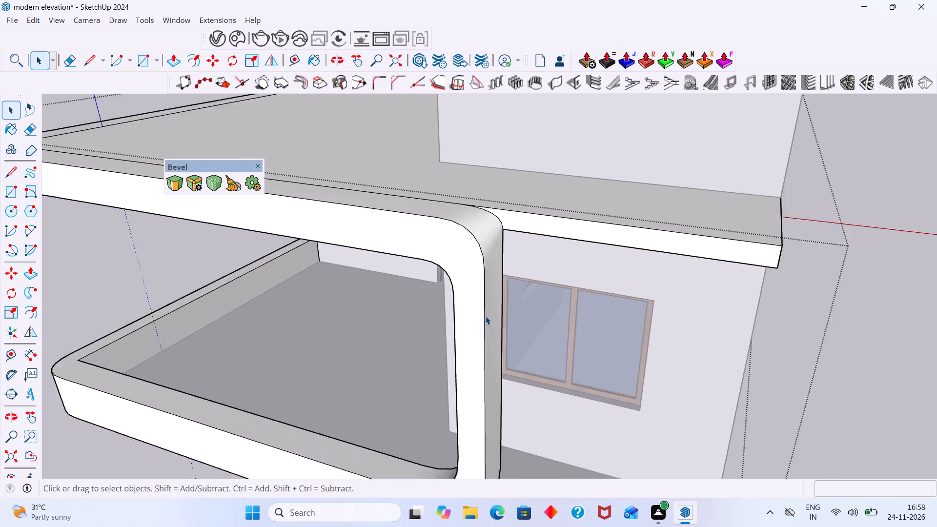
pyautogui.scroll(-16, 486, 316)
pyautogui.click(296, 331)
# Compare the house's white rounded frame, slabs and upper storeys with the reference image from several angles.
pyautogui.scroll(-2, 434, 303)
pyautogui.moveTo(454, 309); pyautogui.dragTo(567, 307, button='middle')
pyautogui.scroll(4, 492, 297)
pyautogui.moveTo(451, 297); pyautogui.dragTo(518, 315, button='middle')
pyautogui.scroll(1, 499, 312)
pyautogui.scroll(-16, 499, 312)
pyautogui.moveTo(478, 320); pyautogui.dragTo(346, 332, button='middle')
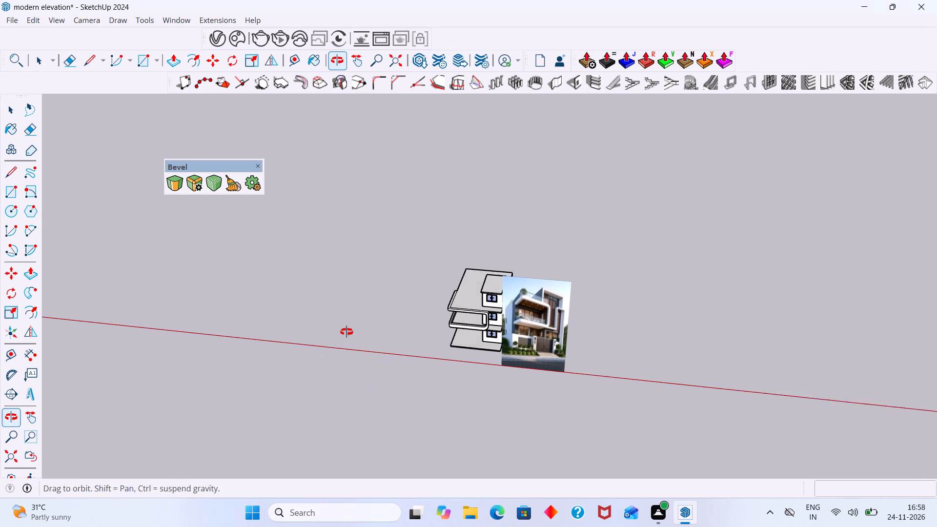
pyautogui.moveTo(346, 332); pyautogui.dragTo(344, 332, button='middle')
pyautogui.scroll(12, 515, 309)
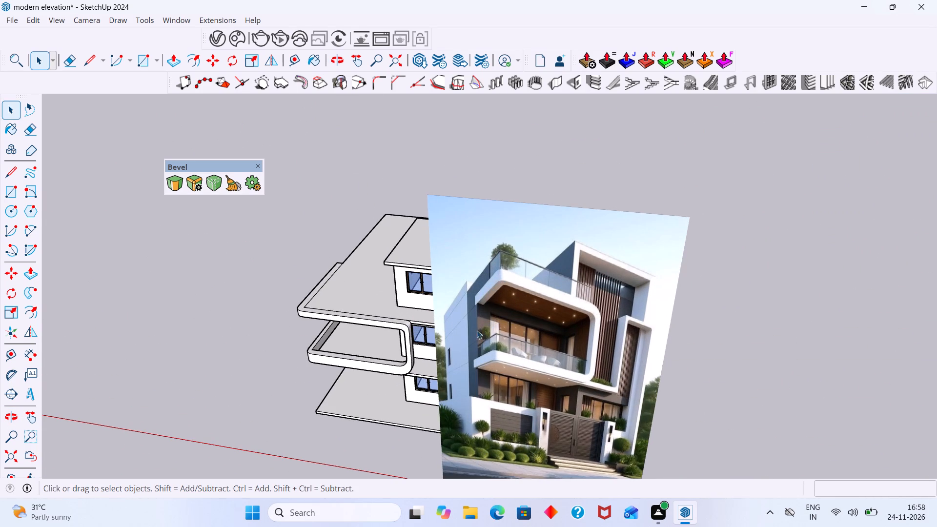
pyautogui.scroll(3, 410, 324)
pyautogui.scroll(-3, 413, 325)
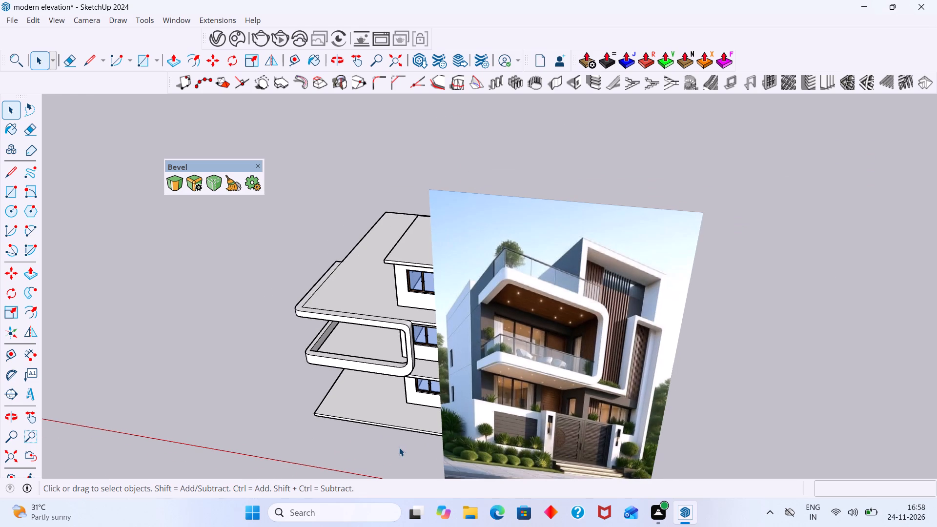
pyautogui.scroll(-2, 399, 428)
pyautogui.moveTo(449, 415); pyautogui.dragTo(525, 398, button='middle')
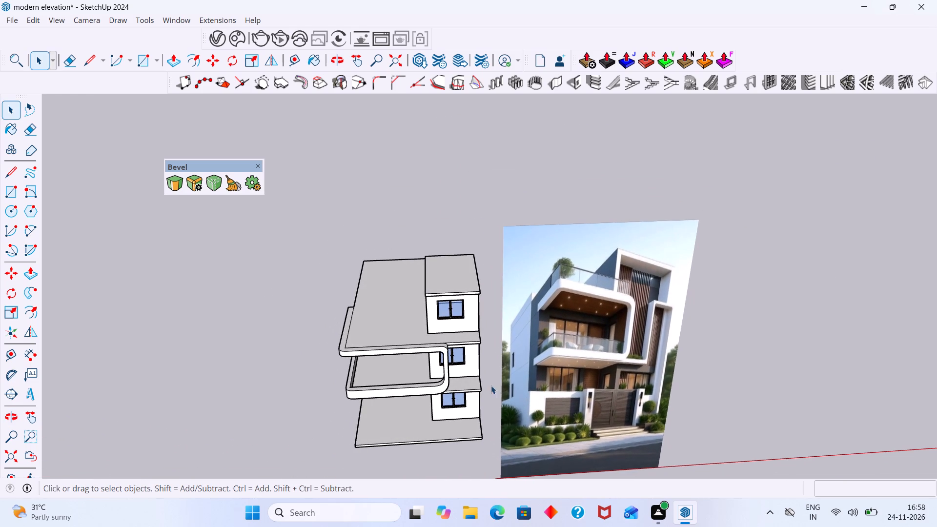
pyautogui.keyDown('shift'); pyautogui.moveTo(481, 378); pyautogui.dragTo(401, 357, button='middle'); pyautogui.keyUp('shift')
pyautogui.scroll(5, 368, 369)
pyautogui.scroll(-2, 379, 371)
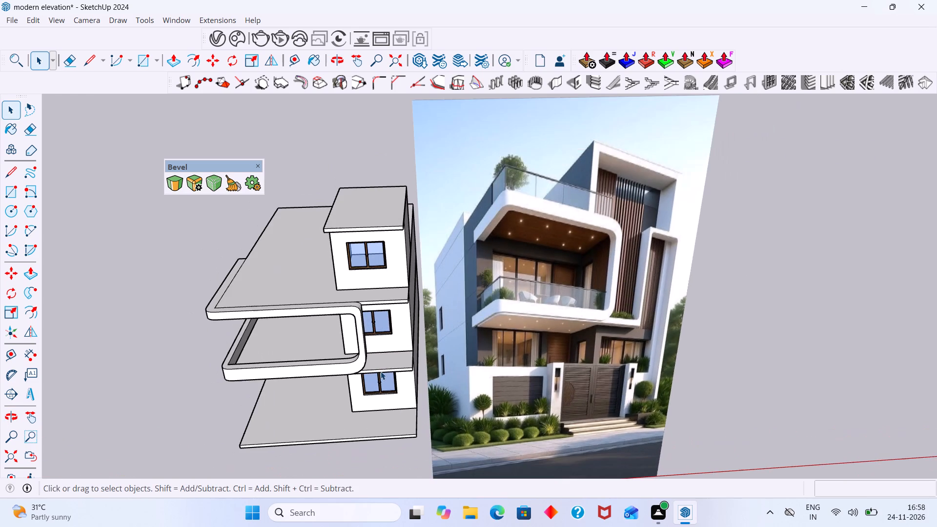
pyautogui.scroll(-3, 402, 371)
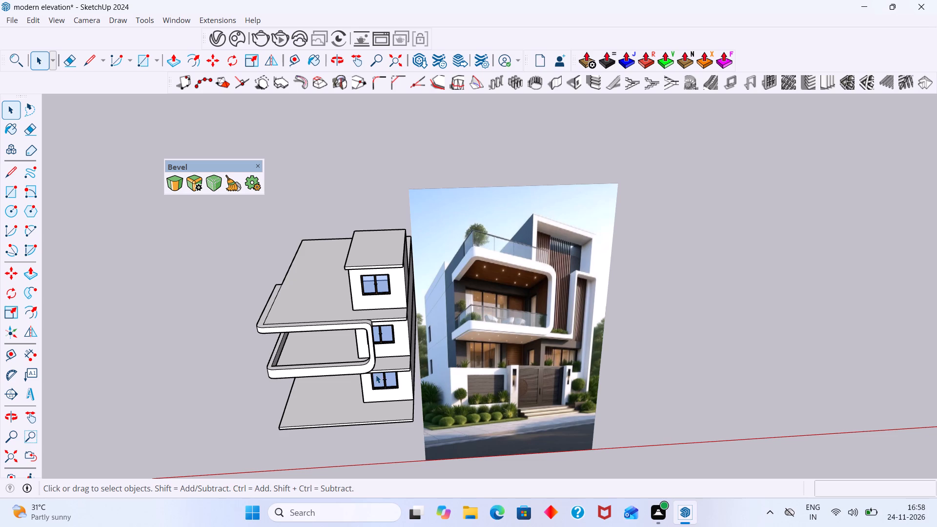
pyautogui.scroll(1, 397, 378)
pyautogui.middleClick(400, 376)
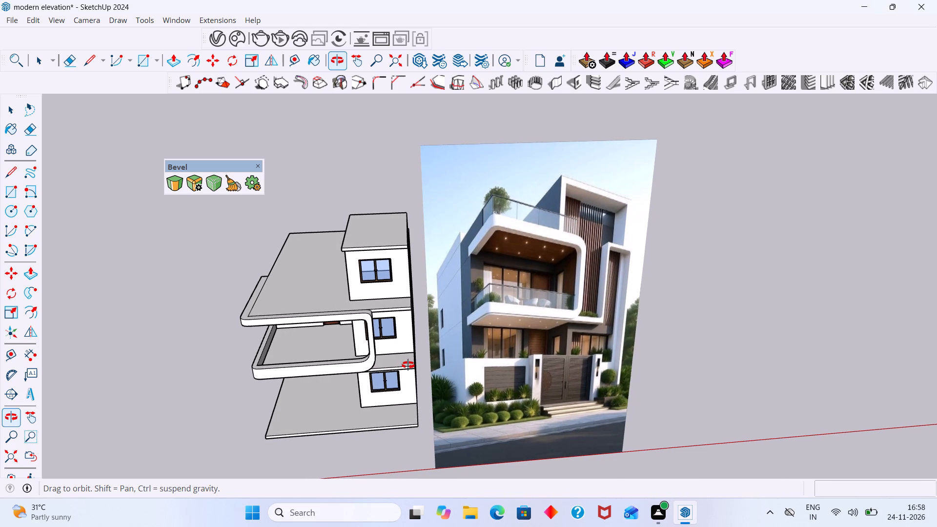
pyautogui.scroll(8, 384, 374)
pyautogui.scroll(-2, 395, 366)
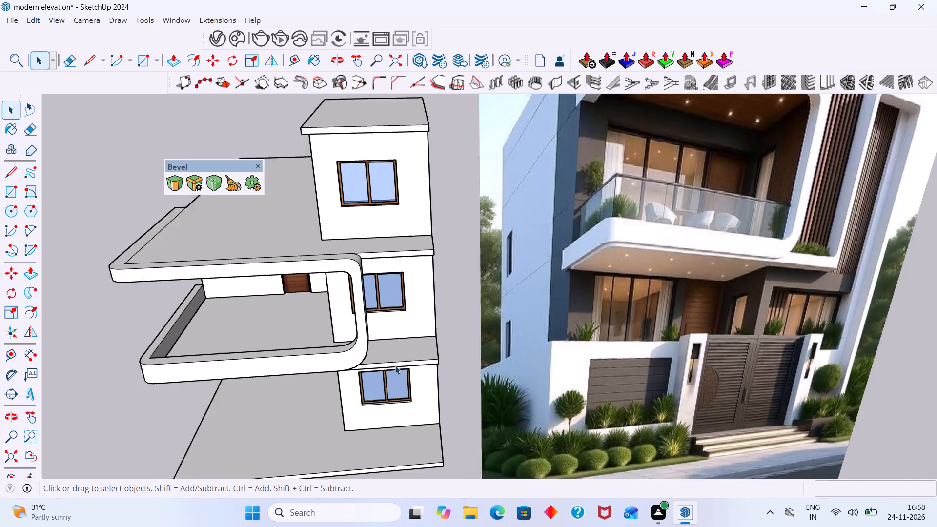
pyautogui.scroll(-7, 395, 366)
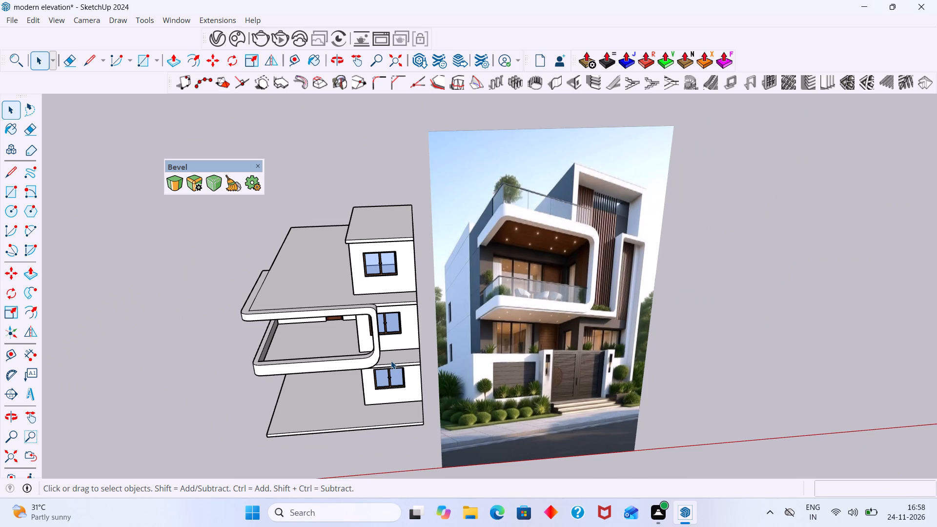
pyautogui.scroll(2, 406, 364)
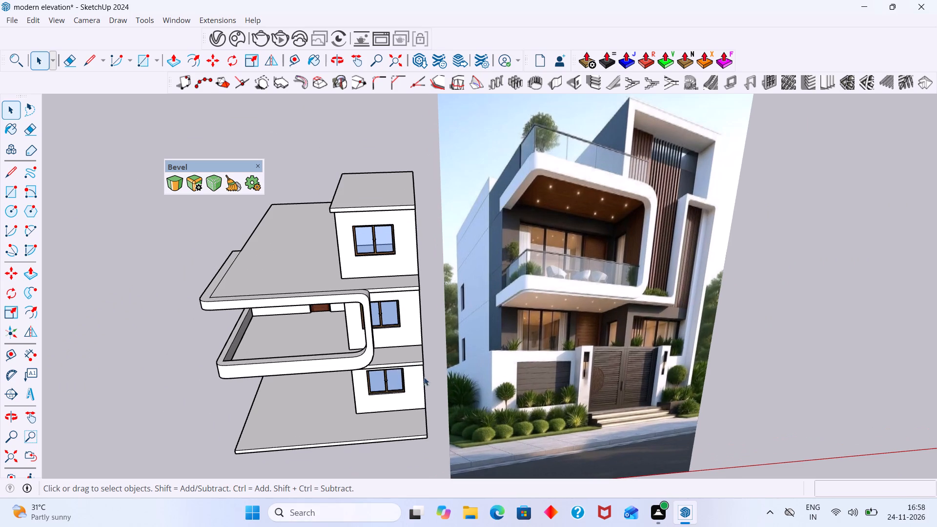
pyautogui.scroll(-2, 447, 321)
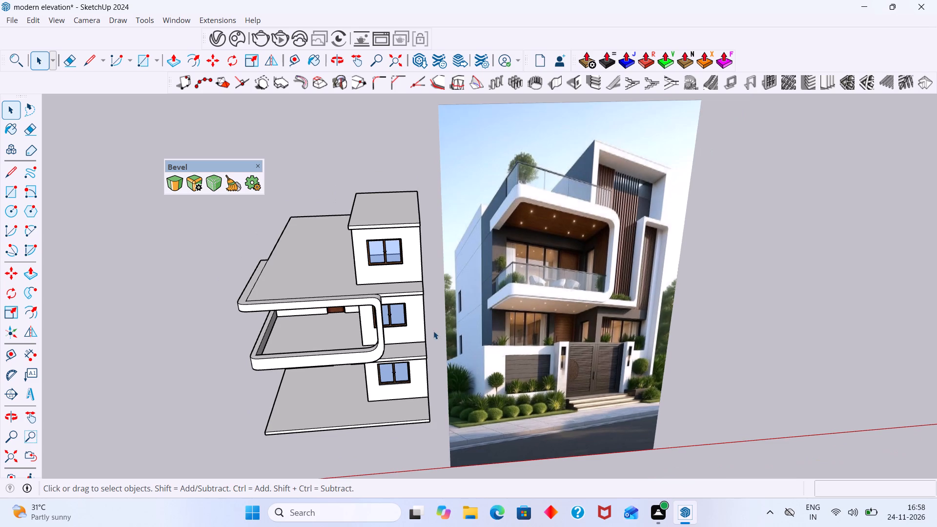
pyautogui.moveTo(413, 336); pyautogui.dragTo(400, 336, button='middle')
pyautogui.scroll(1, 411, 333)
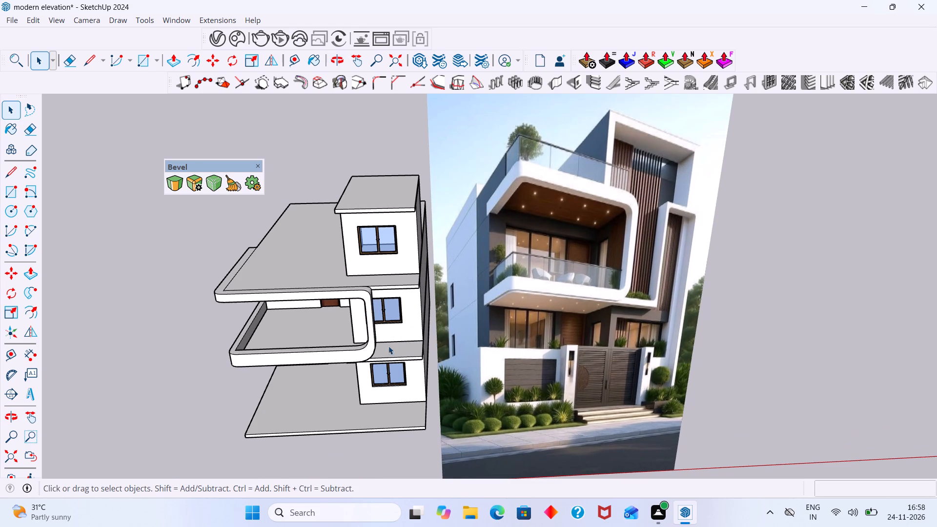
pyautogui.moveTo(381, 315); pyautogui.dragTo(412, 283, button='middle')
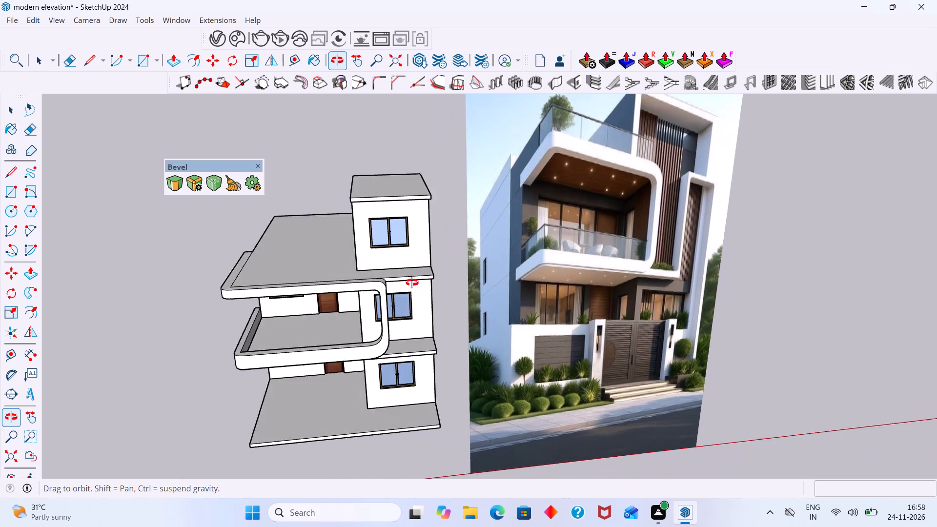
pyautogui.moveTo(412, 283); pyautogui.dragTo(355, 296, button='middle')
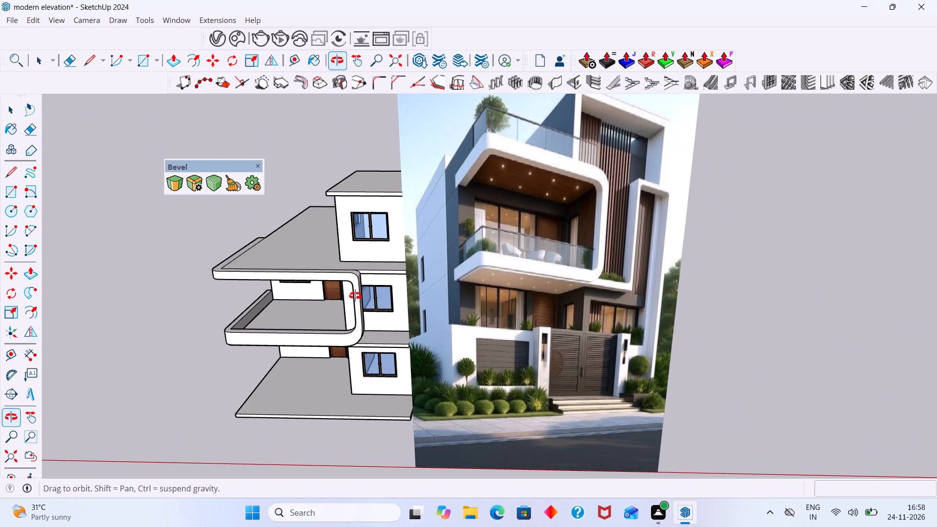
pyautogui.moveTo(355, 296); pyautogui.dragTo(371, 301, button='middle')
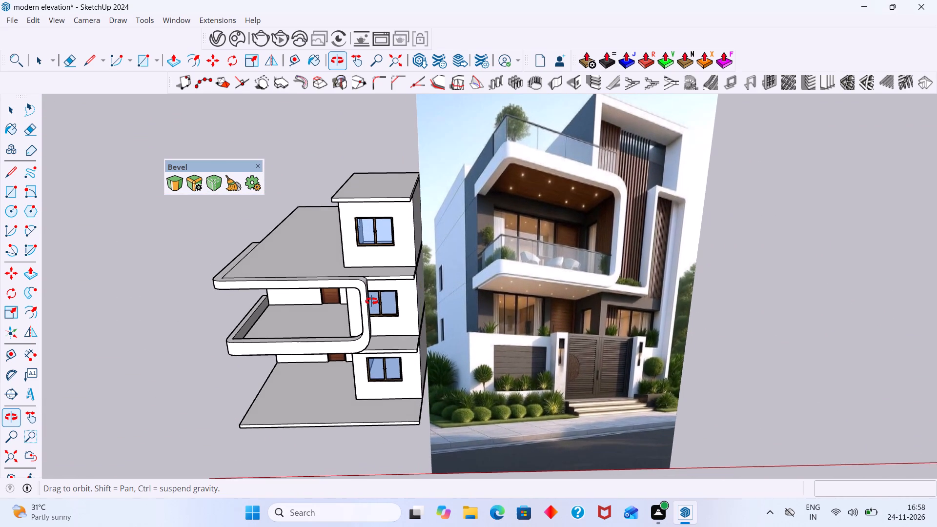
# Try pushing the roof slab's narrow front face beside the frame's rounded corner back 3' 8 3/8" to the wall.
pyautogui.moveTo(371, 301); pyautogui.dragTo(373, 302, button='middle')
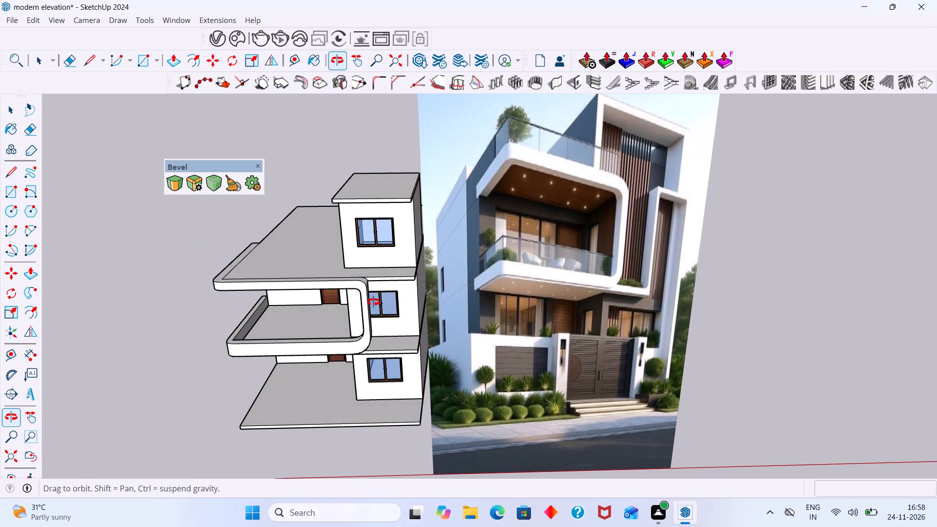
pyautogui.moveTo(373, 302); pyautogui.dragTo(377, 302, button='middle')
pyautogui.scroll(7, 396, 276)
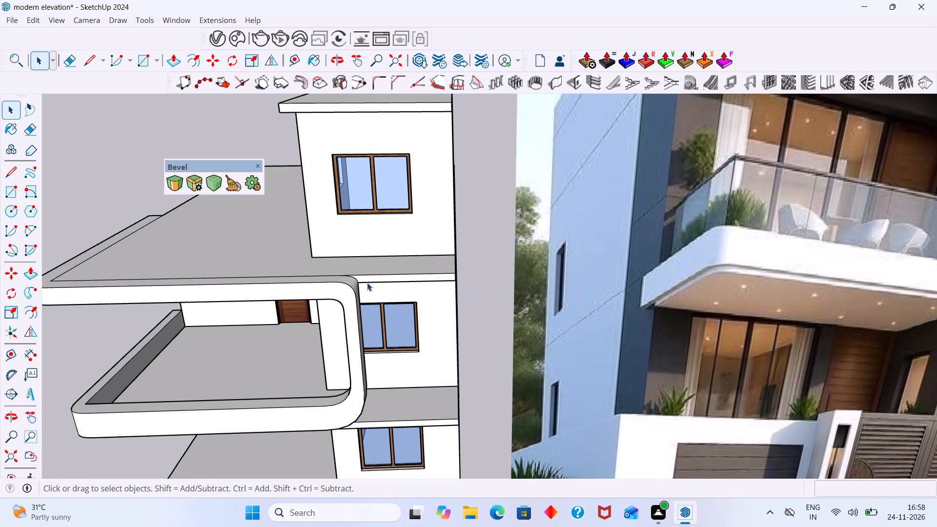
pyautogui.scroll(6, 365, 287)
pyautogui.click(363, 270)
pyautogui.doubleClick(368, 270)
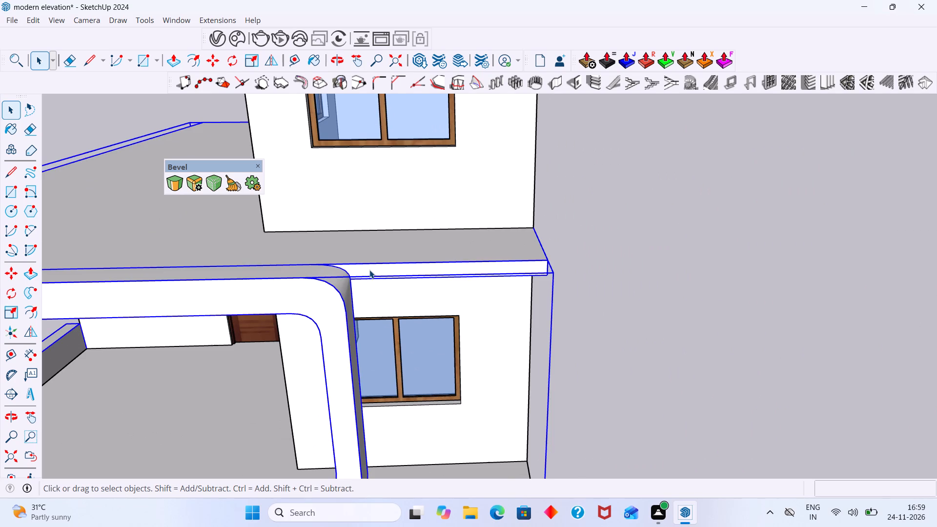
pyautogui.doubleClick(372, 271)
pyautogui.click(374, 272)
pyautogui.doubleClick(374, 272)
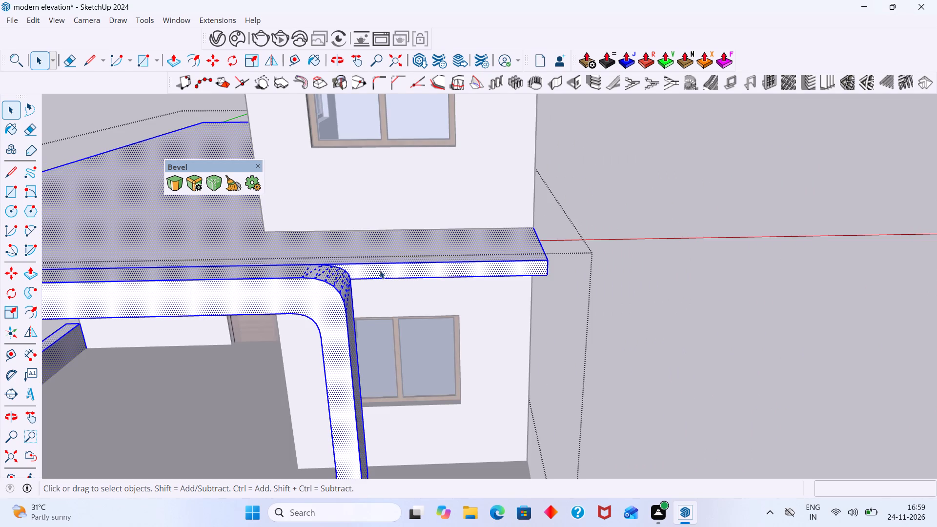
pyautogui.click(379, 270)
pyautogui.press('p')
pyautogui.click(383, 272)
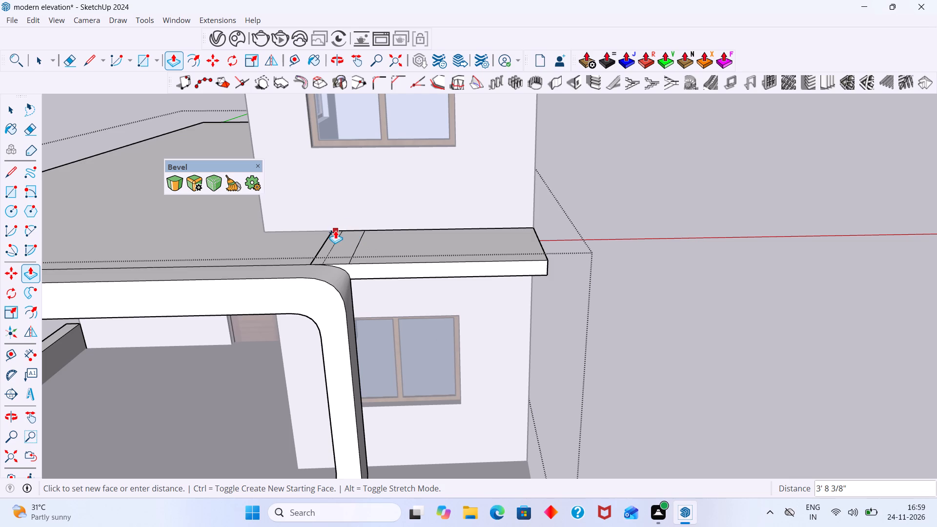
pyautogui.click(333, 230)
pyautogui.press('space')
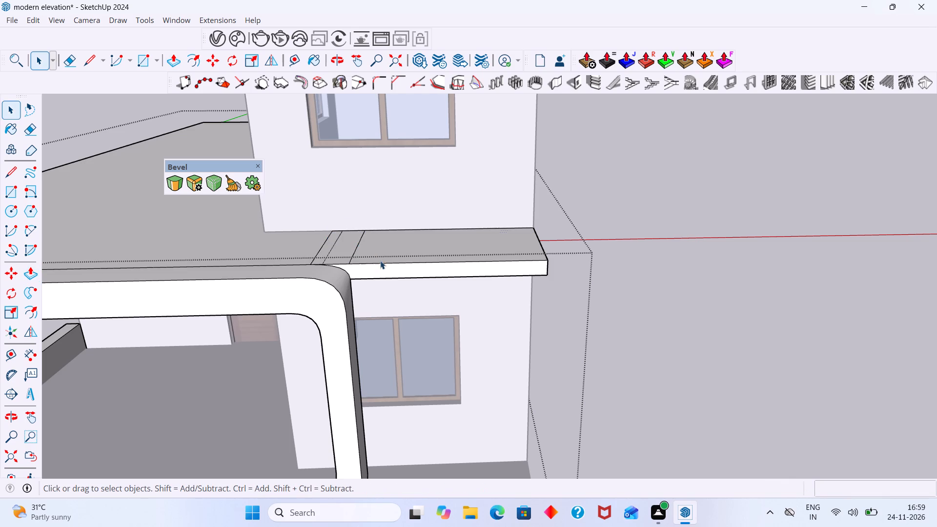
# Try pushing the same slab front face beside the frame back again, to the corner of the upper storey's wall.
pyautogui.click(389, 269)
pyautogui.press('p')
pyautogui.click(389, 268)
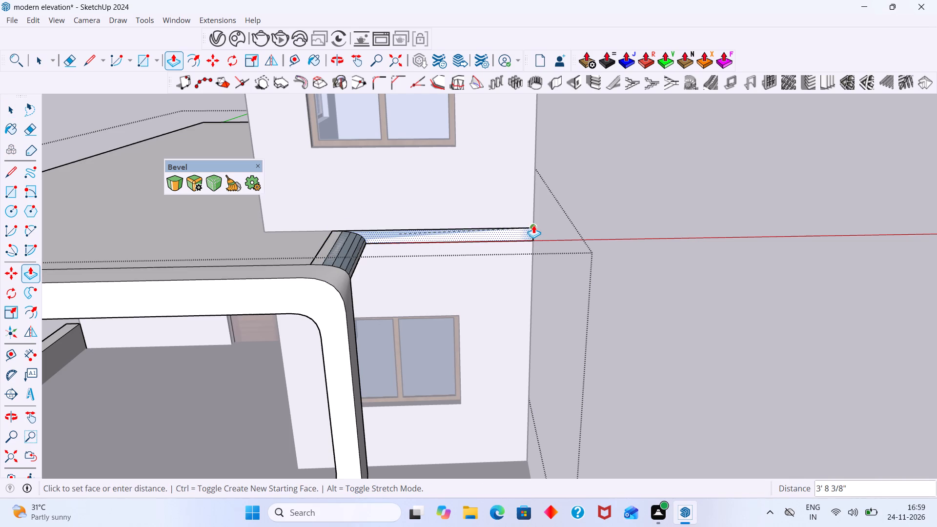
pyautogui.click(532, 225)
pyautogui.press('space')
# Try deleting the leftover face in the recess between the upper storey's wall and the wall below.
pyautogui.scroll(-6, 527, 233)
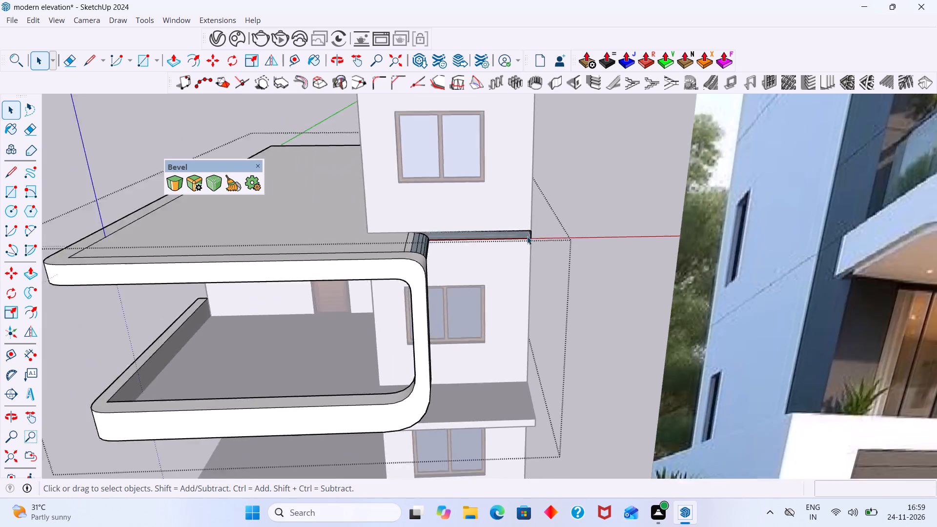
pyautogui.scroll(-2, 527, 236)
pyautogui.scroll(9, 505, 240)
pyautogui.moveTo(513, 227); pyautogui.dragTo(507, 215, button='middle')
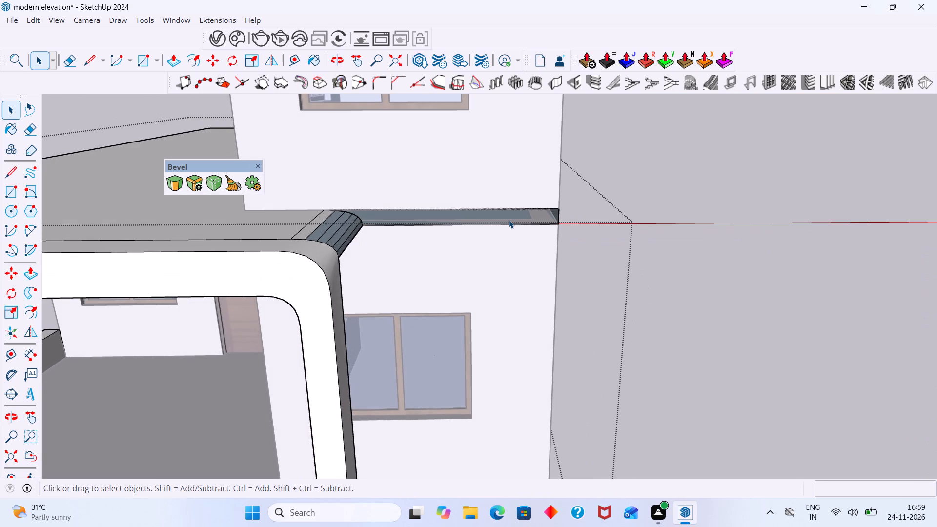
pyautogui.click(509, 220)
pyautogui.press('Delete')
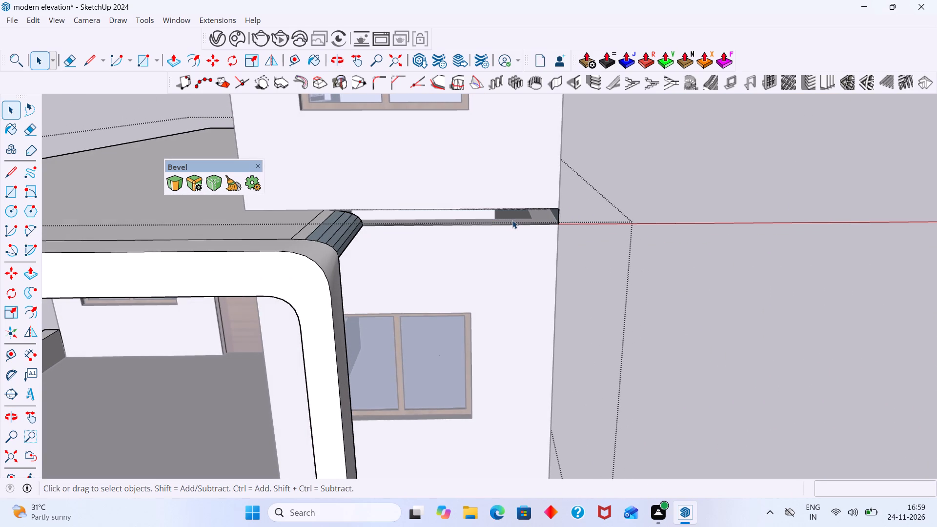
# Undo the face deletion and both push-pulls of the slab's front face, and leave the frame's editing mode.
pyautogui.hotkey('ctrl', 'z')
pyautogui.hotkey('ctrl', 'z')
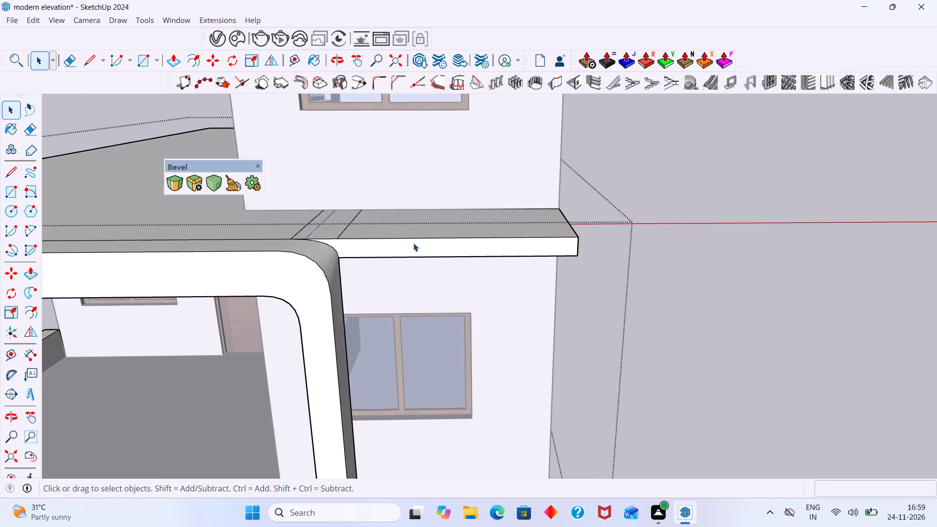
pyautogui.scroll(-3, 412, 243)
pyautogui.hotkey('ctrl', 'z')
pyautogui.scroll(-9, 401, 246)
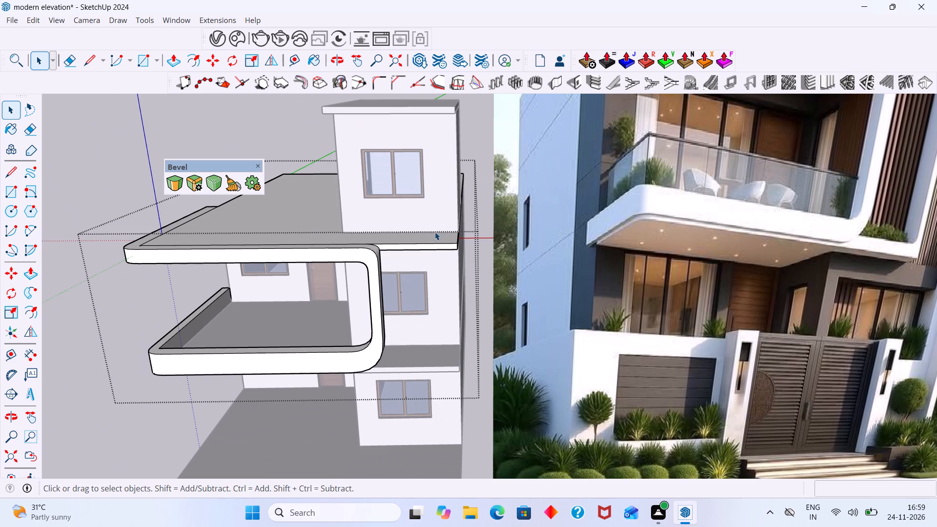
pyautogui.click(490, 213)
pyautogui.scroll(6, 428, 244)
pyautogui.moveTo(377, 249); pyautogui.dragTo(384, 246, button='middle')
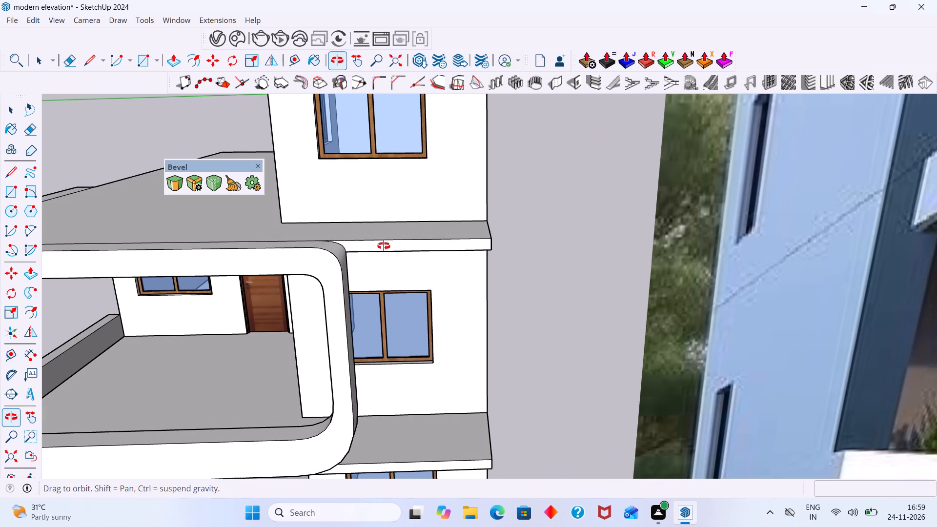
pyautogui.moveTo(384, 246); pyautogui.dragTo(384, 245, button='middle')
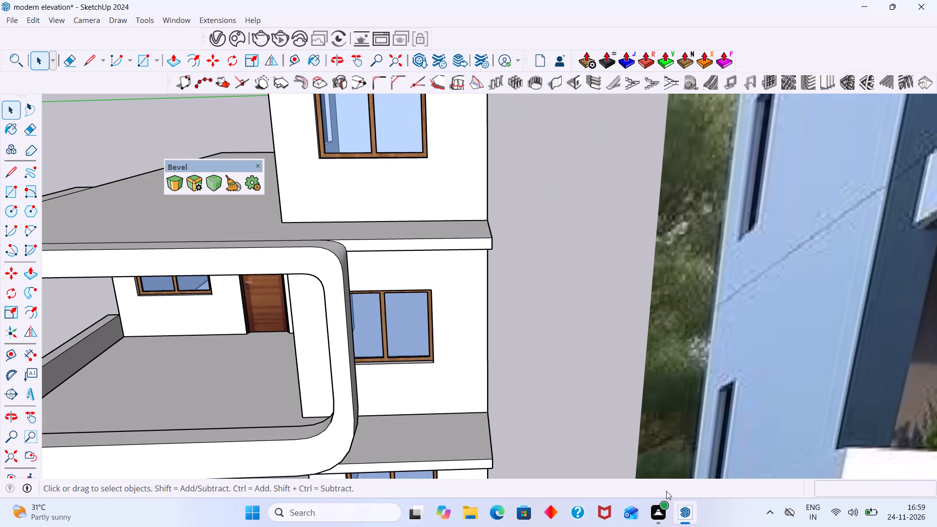
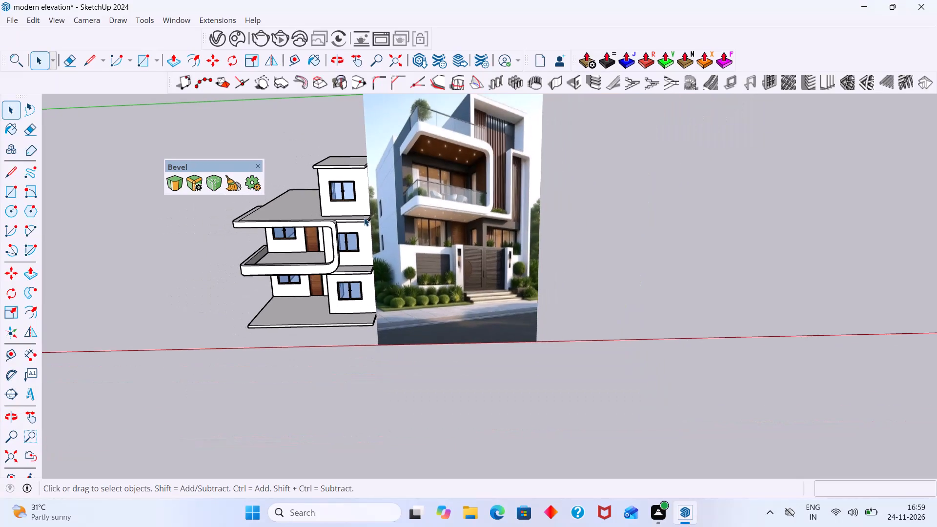
# Close the floating Bevel toolbar.
pyautogui.moveTo(362, 222); pyautogui.dragTo(389, 241, button='middle')
pyautogui.scroll(1, 300, 206)
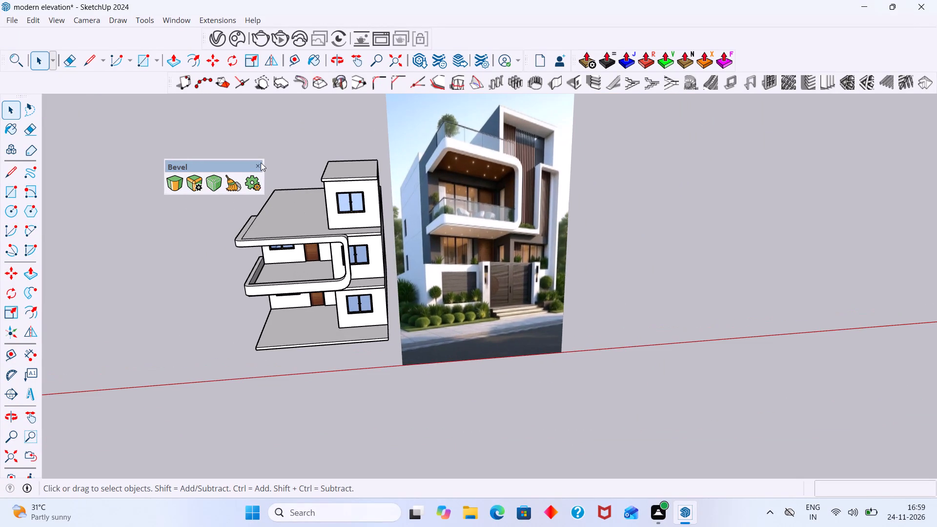
pyautogui.click(256, 167)
# Examine the modelled balconies, slabs and tower from several angles against the reference elevation image.
pyautogui.scroll(-3, 272, 166)
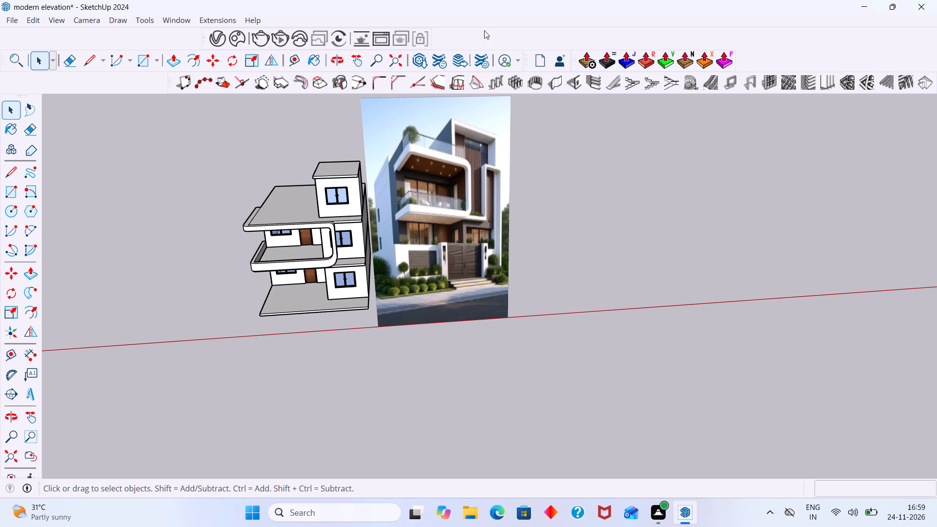
pyautogui.scroll(-4, 370, 182)
pyautogui.moveTo(327, 240); pyautogui.dragTo(387, 242, button='middle')
pyautogui.scroll(3, 357, 230)
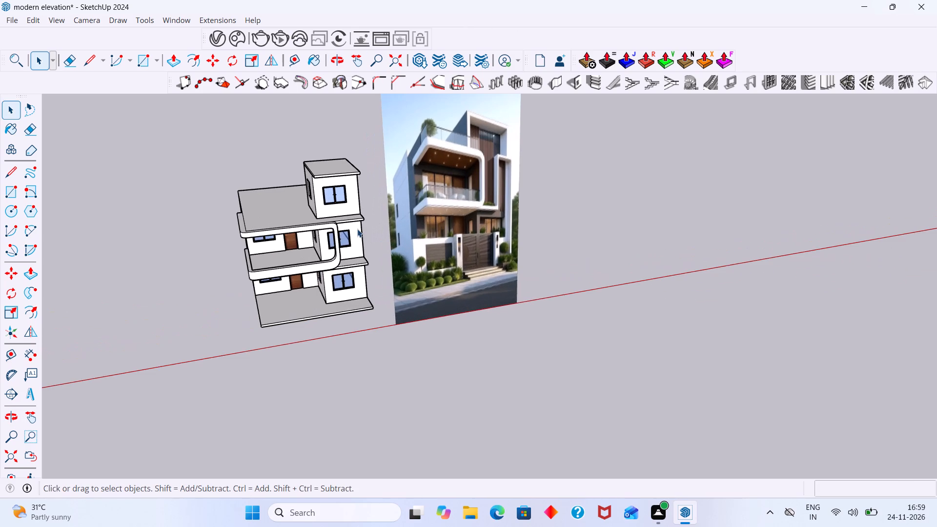
pyautogui.moveTo(354, 228); pyautogui.dragTo(216, 228, button='middle')
pyautogui.scroll(1, 216, 228)
pyautogui.moveTo(327, 155); pyautogui.dragTo(296, 157, button='middle')
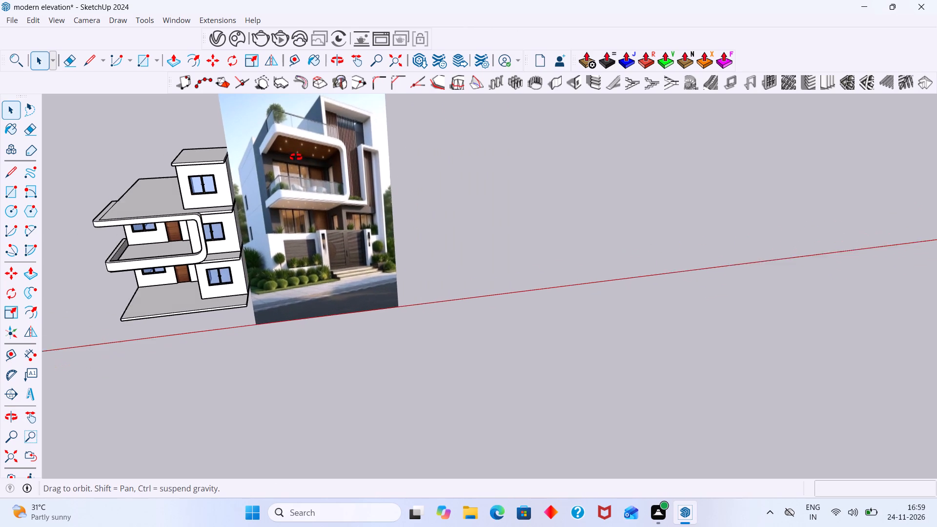
pyautogui.moveTo(296, 157); pyautogui.dragTo(291, 158, button='middle')
pyautogui.scroll(1, 183, 211)
pyautogui.scroll(-2, 224, 216)
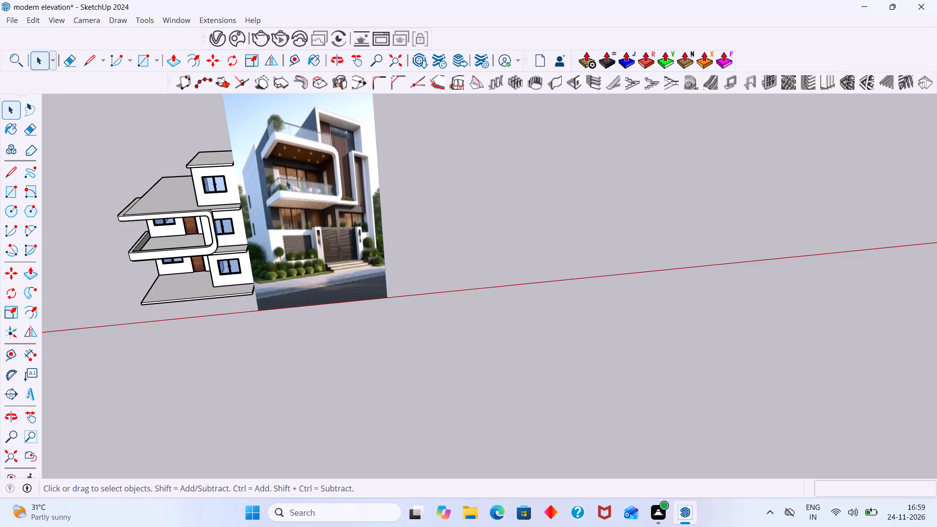
pyautogui.scroll(2, 223, 206)
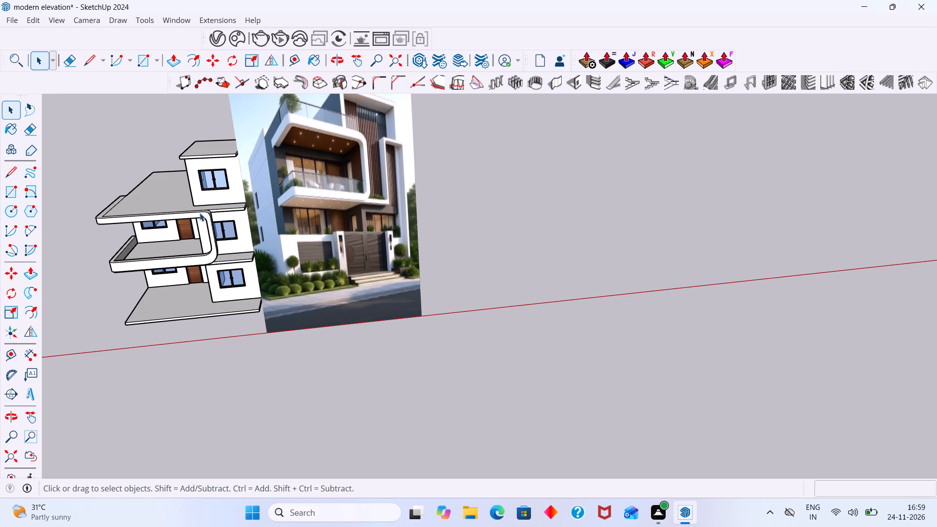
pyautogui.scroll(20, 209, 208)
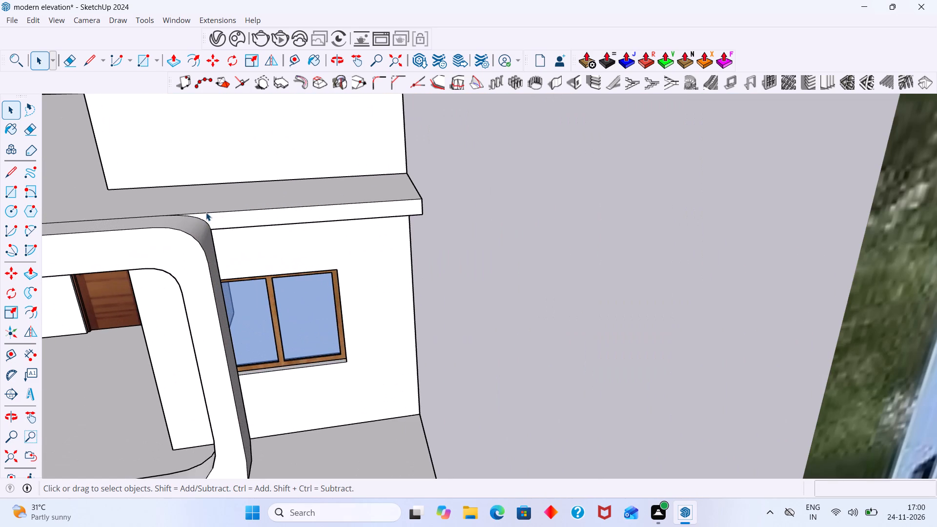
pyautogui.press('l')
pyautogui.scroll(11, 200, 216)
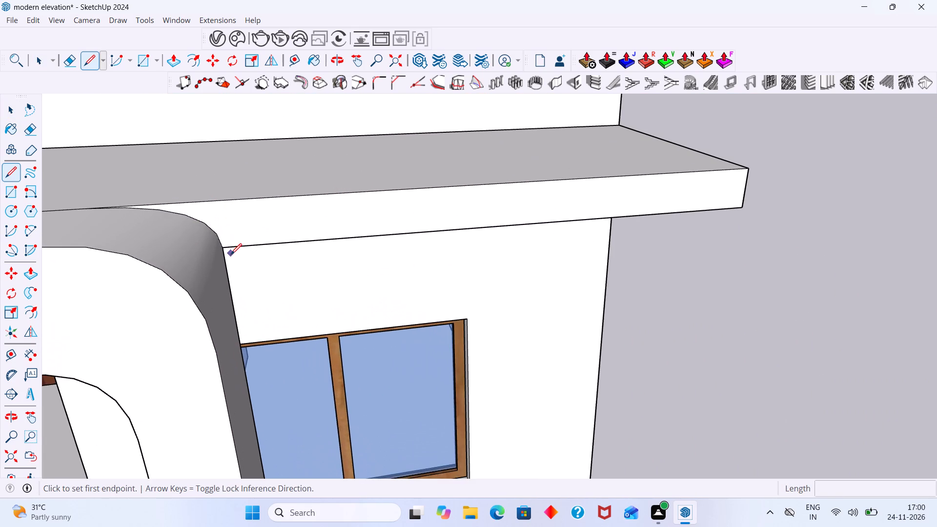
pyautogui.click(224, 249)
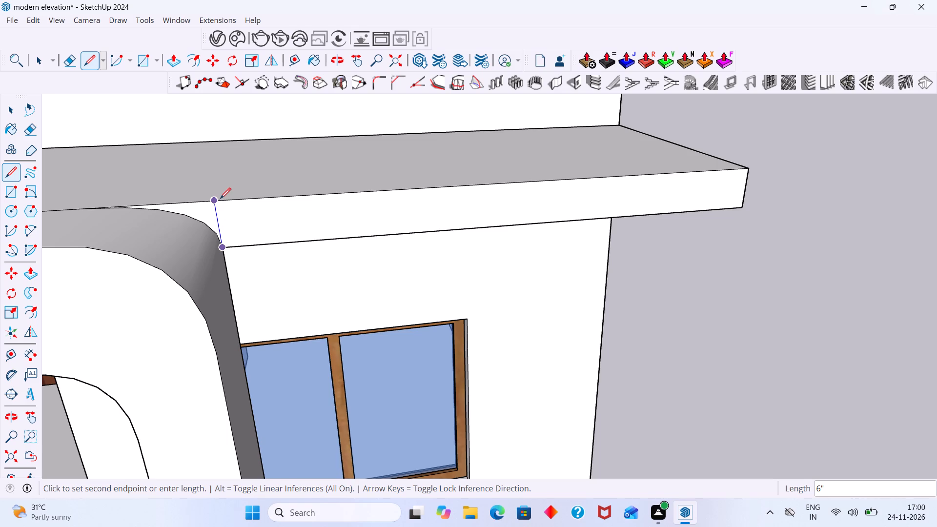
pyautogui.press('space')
# Inside the slab group above the middle-floor window, draw a 6" vertical line from the balcony frame's corner, splitting the slab's front face.
pyautogui.doubleClick(252, 211)
pyautogui.click(251, 219)
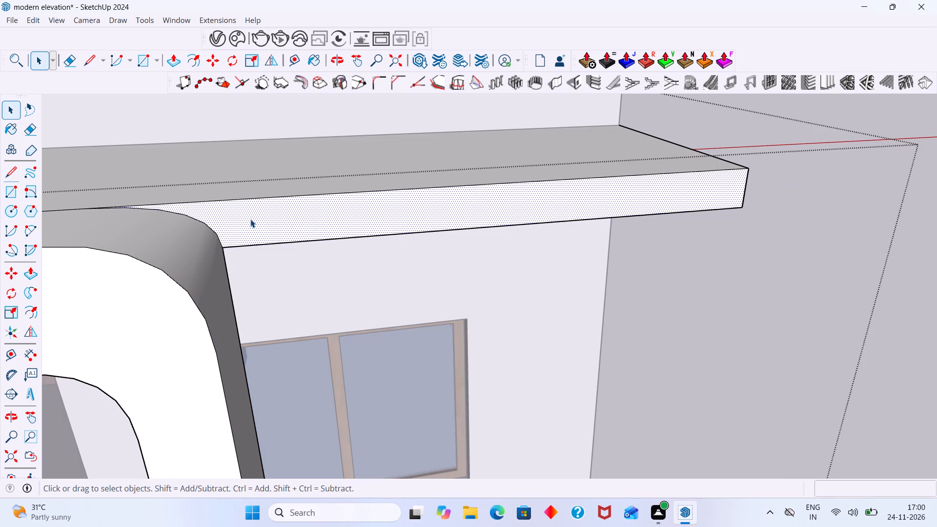
pyautogui.press('l')
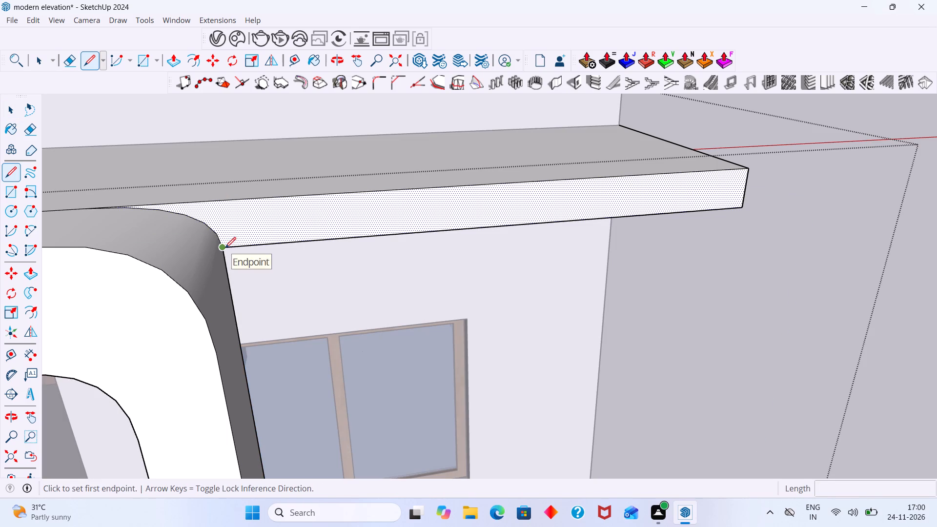
pyautogui.click(225, 248)
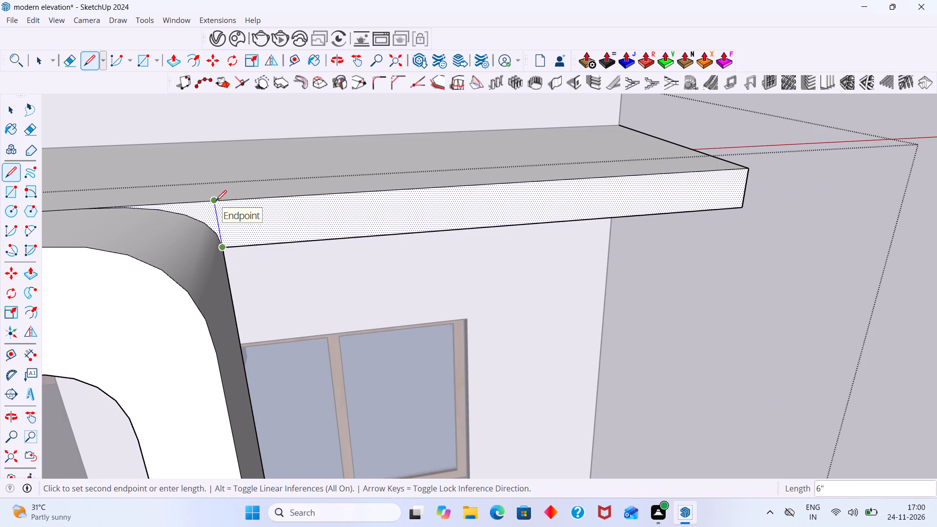
pyautogui.click(216, 201)
pyautogui.press('space')
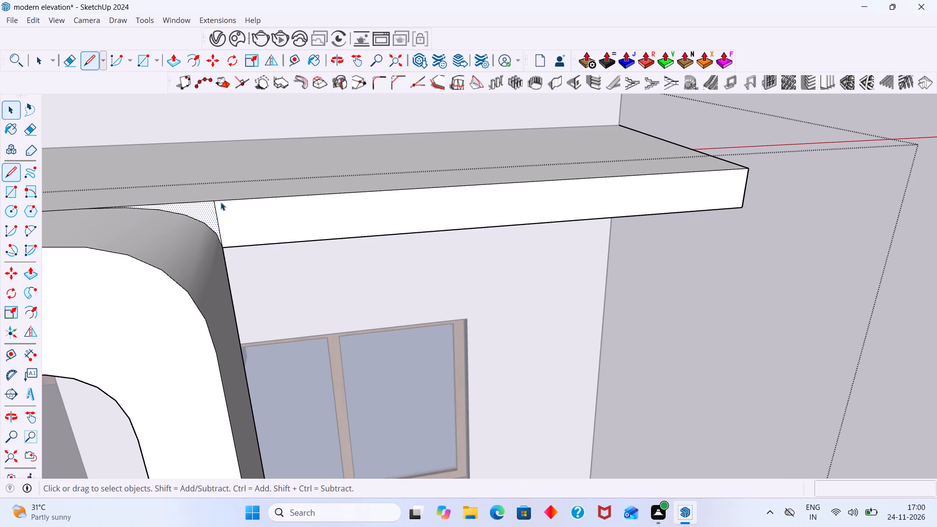
pyautogui.scroll(-20, 240, 203)
pyautogui.scroll(-5, 240, 203)
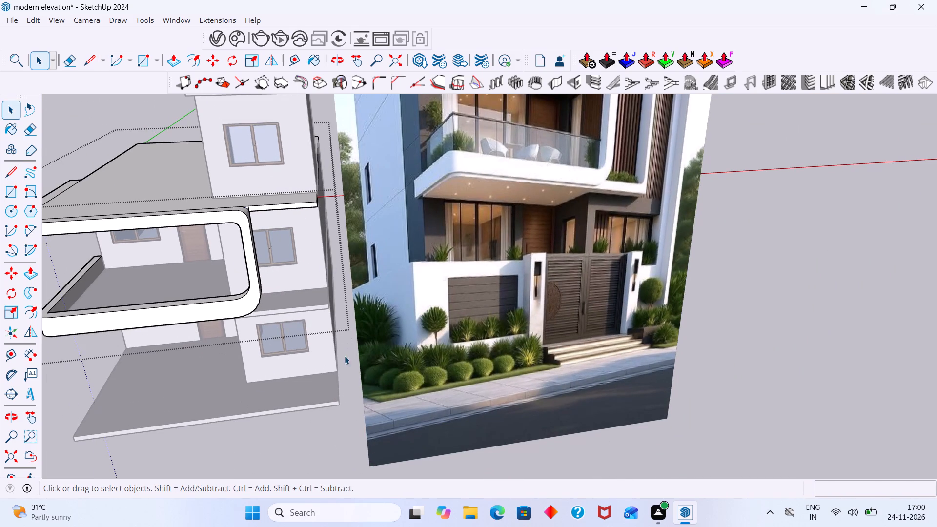
pyautogui.click(336, 414)
# Examine the junction of the rounded balcony frame and the slab below the top-floor room against the reference image.
pyautogui.scroll(-7, 323, 204)
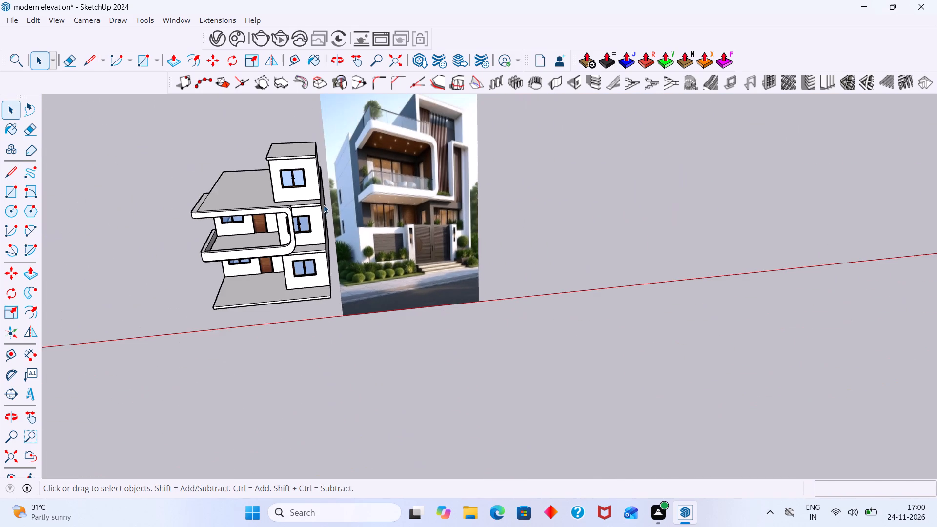
pyautogui.moveTo(320, 215); pyautogui.dragTo(273, 182, button='middle')
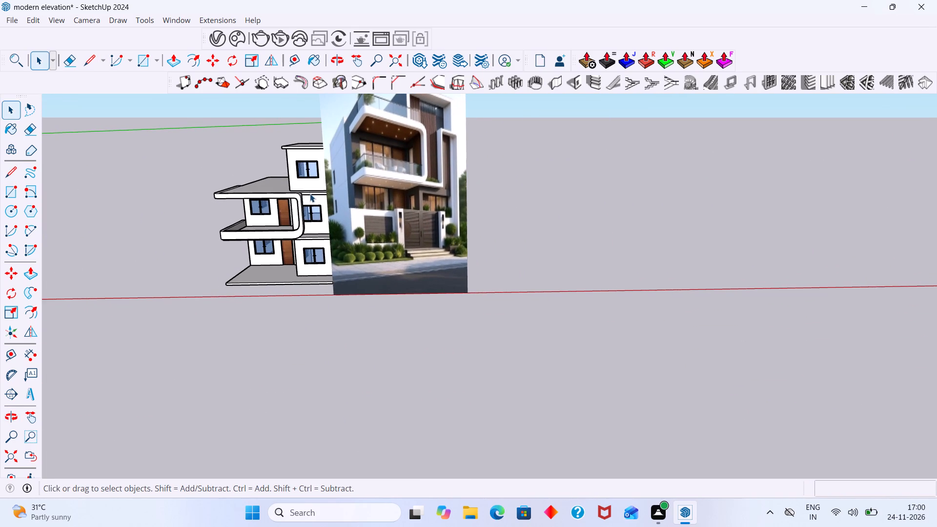
pyautogui.keyDown('shift'); pyautogui.moveTo(313, 198); pyautogui.dragTo(242, 216, button='middle'); pyautogui.keyUp('shift')
pyautogui.moveTo(245, 218); pyautogui.dragTo(290, 223, button='middle')
pyautogui.scroll(4, 222, 228)
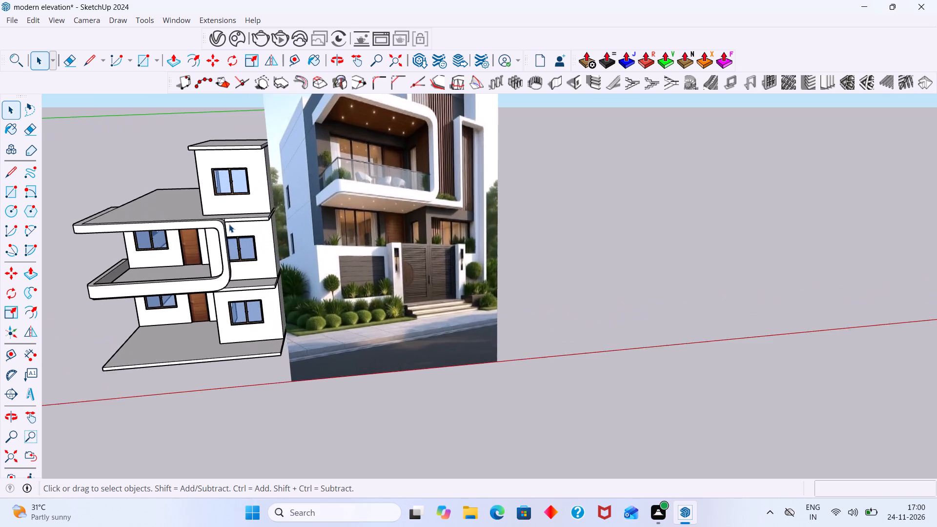
pyautogui.scroll(-3, 229, 224)
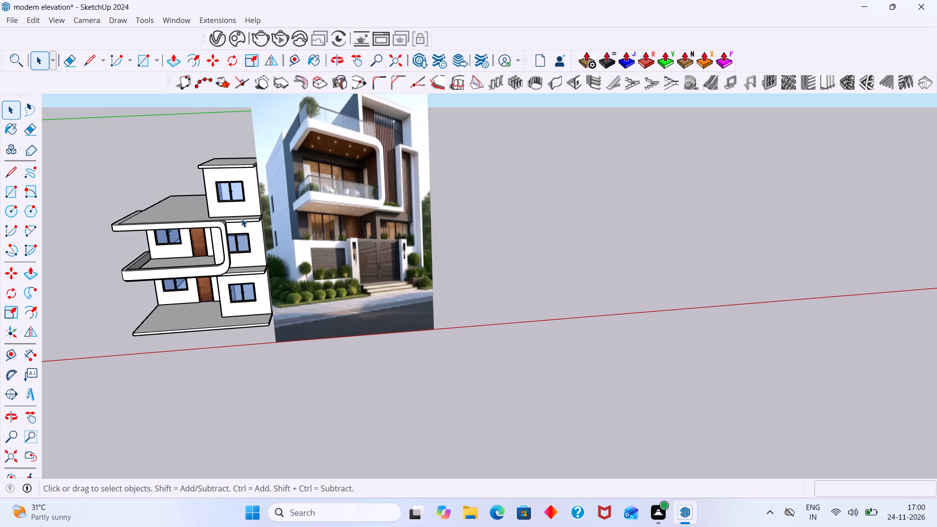
pyautogui.scroll(15, 235, 220)
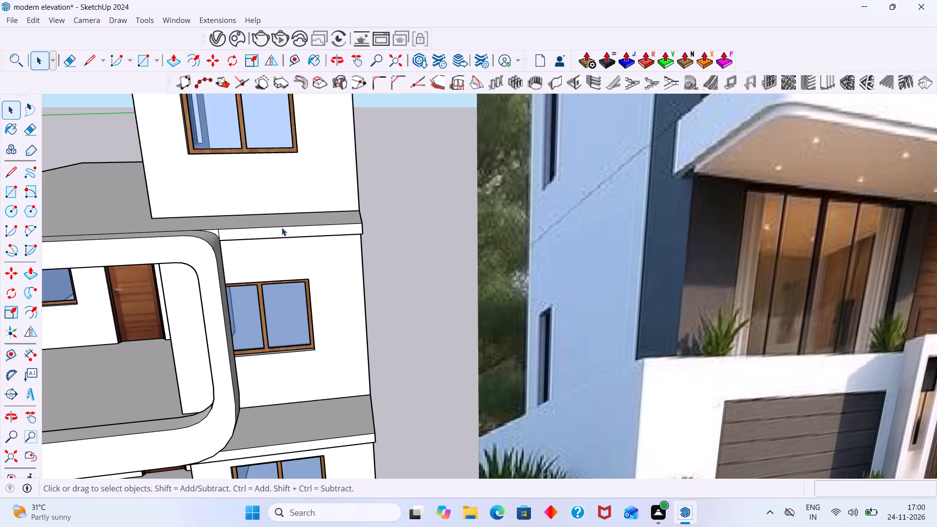
pyautogui.scroll(3, 241, 230)
pyautogui.scroll(-15, 239, 230)
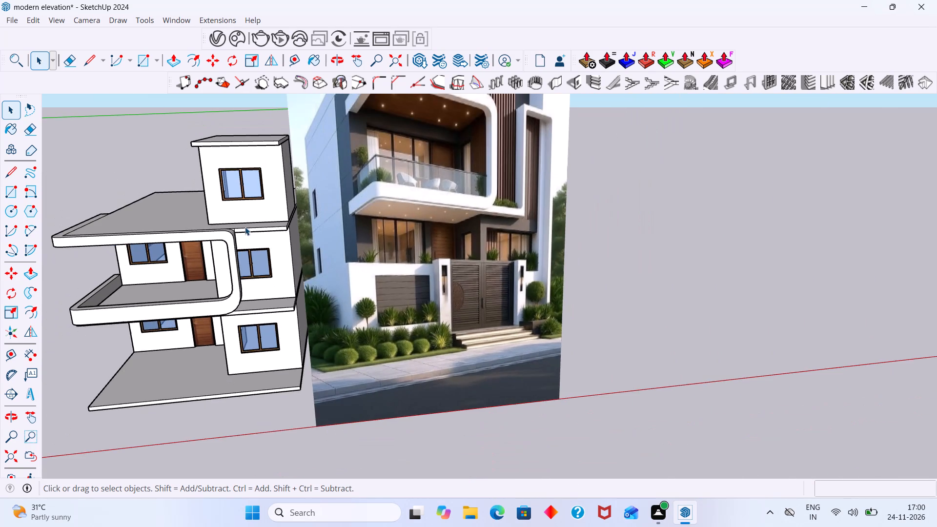
pyautogui.scroll(-3, 257, 223)
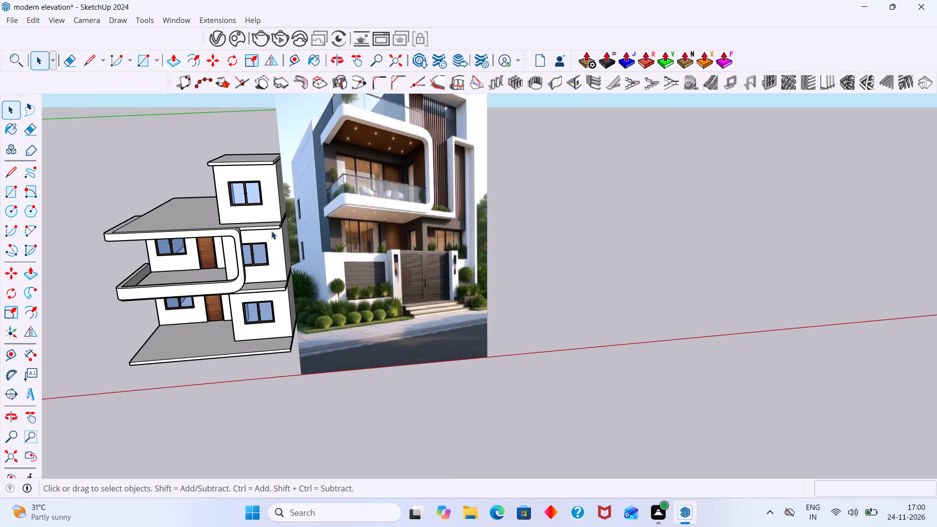
pyautogui.scroll(-3, 253, 227)
pyautogui.keyDown('shift'); pyautogui.moveTo(240, 225); pyautogui.dragTo(198, 225, button='middle'); pyautogui.keyUp('shift')
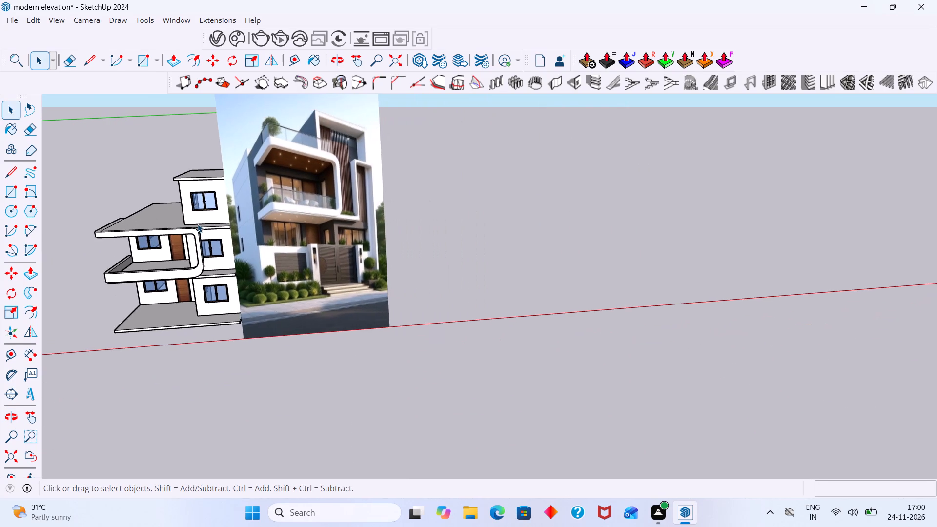
pyautogui.scroll(4, 198, 224)
pyautogui.moveTo(215, 223); pyautogui.dragTo(227, 224, button='middle')
pyautogui.scroll(5, 222, 228)
pyautogui.scroll(-7, 212, 233)
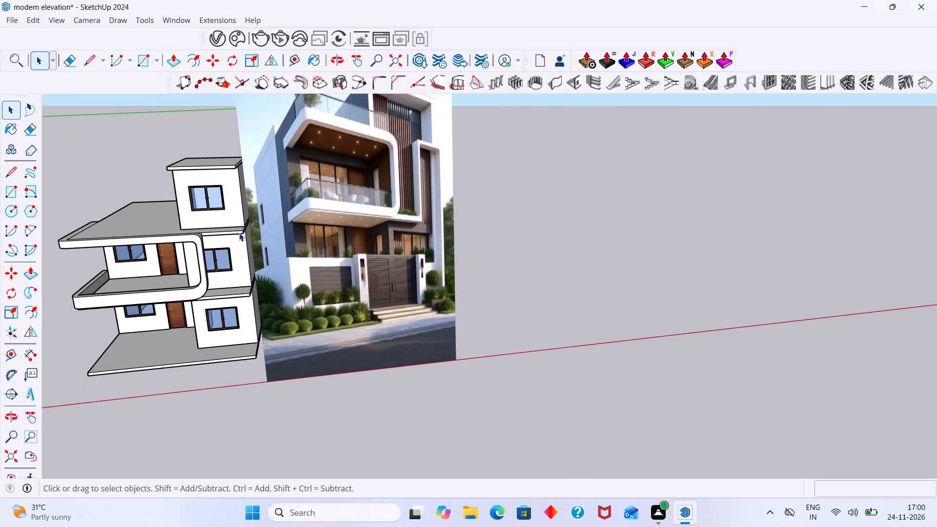
pyautogui.scroll(-1, 249, 229)
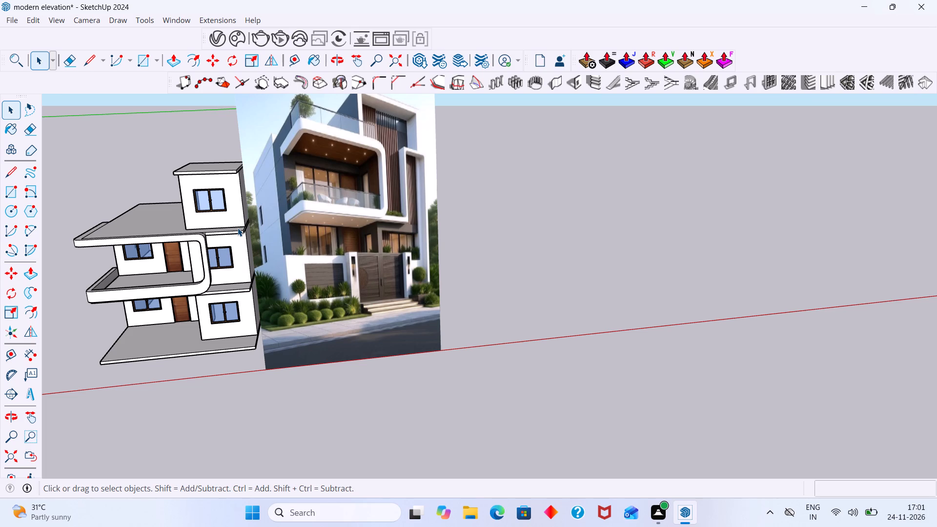
pyautogui.scroll(-4, 236, 247)
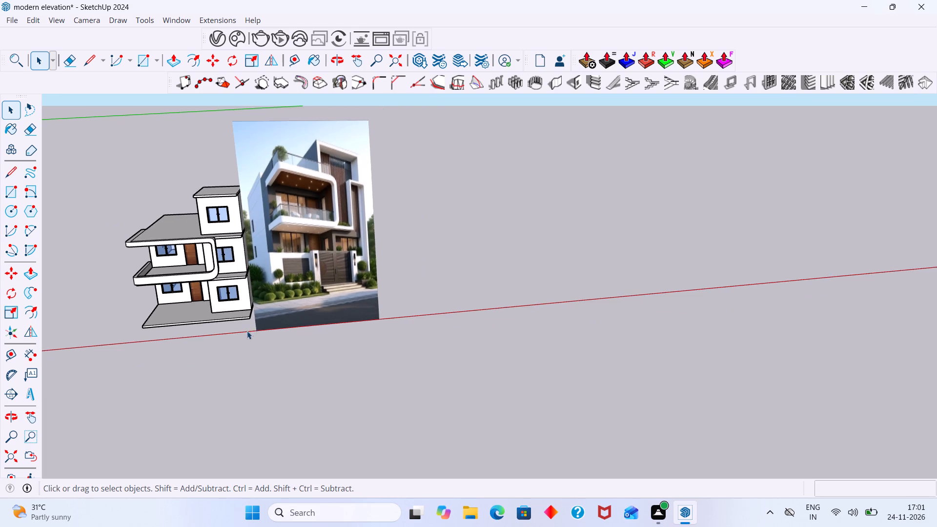
# Examine the whole facade and the slab above the ground-floor window against the reference image.
pyautogui.moveTo(246, 331); pyautogui.dragTo(312, 344, button='middle')
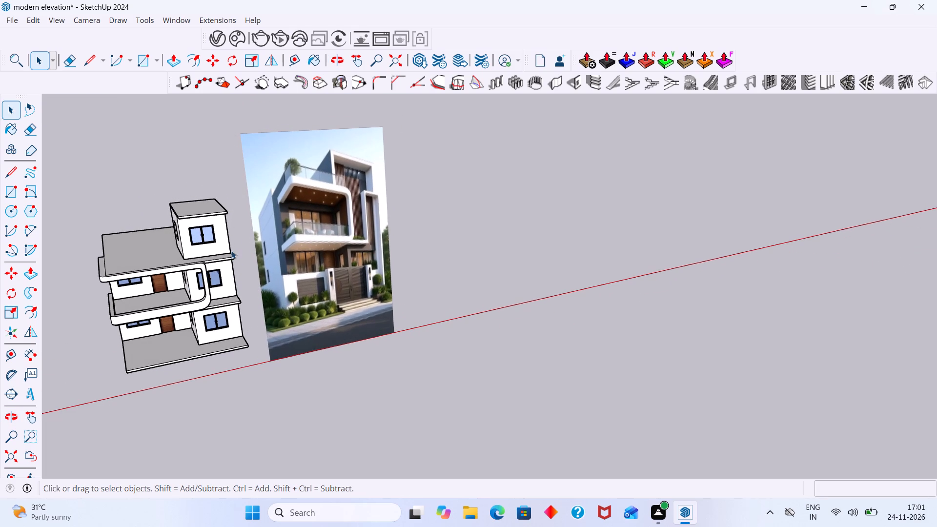
pyautogui.scroll(3, 219, 261)
pyautogui.moveTo(195, 261); pyautogui.dragTo(166, 255, button='middle')
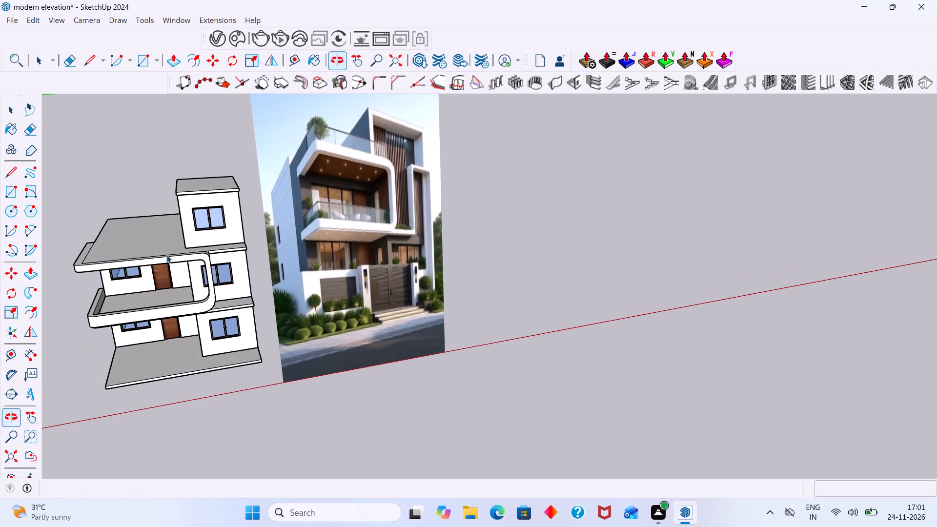
pyautogui.scroll(1, 219, 244)
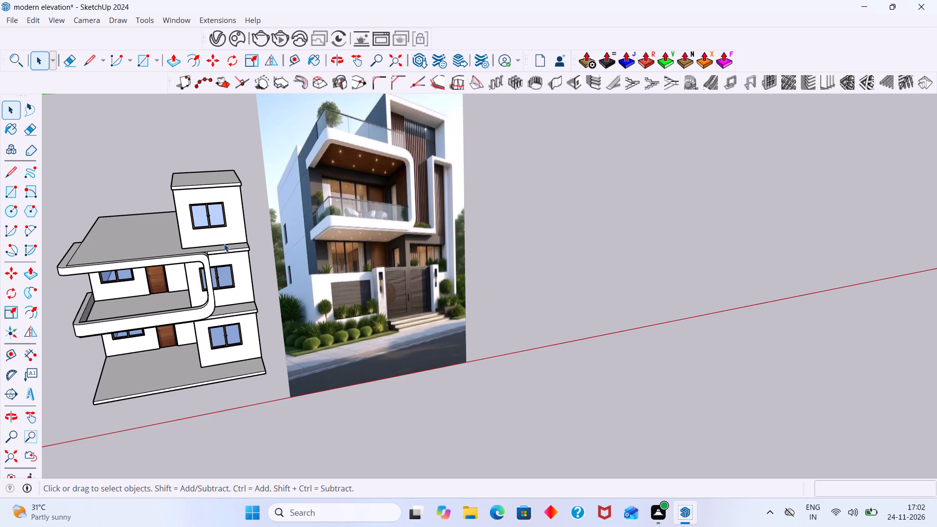
pyautogui.scroll(7, 191, 258)
pyautogui.scroll(-7, 223, 255)
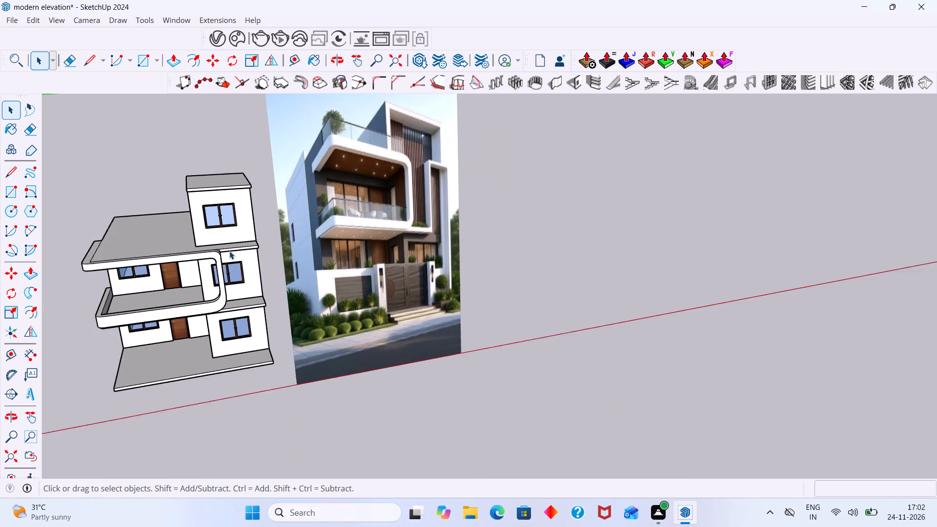
pyautogui.scroll(-2, 229, 251)
pyautogui.moveTo(236, 267); pyautogui.dragTo(218, 245, button='middle')
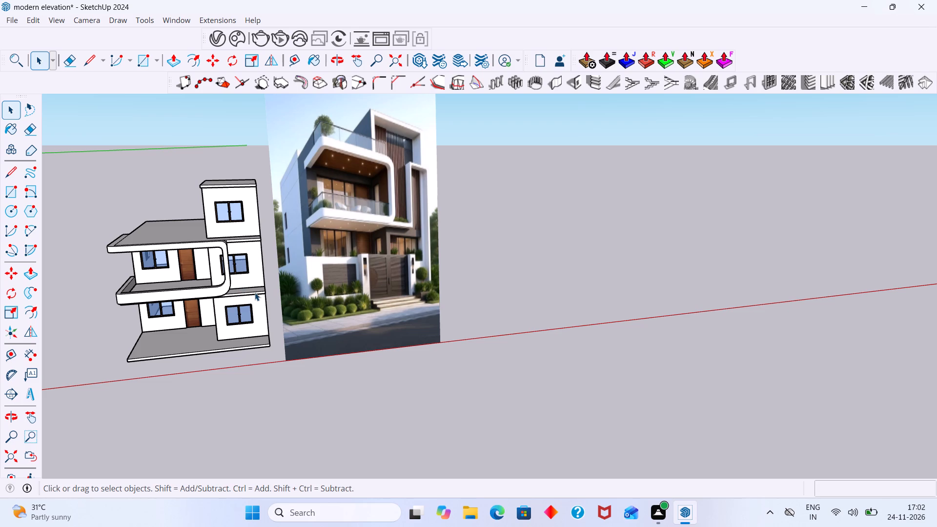
pyautogui.scroll(3, 251, 296)
pyautogui.scroll(-1, 251, 297)
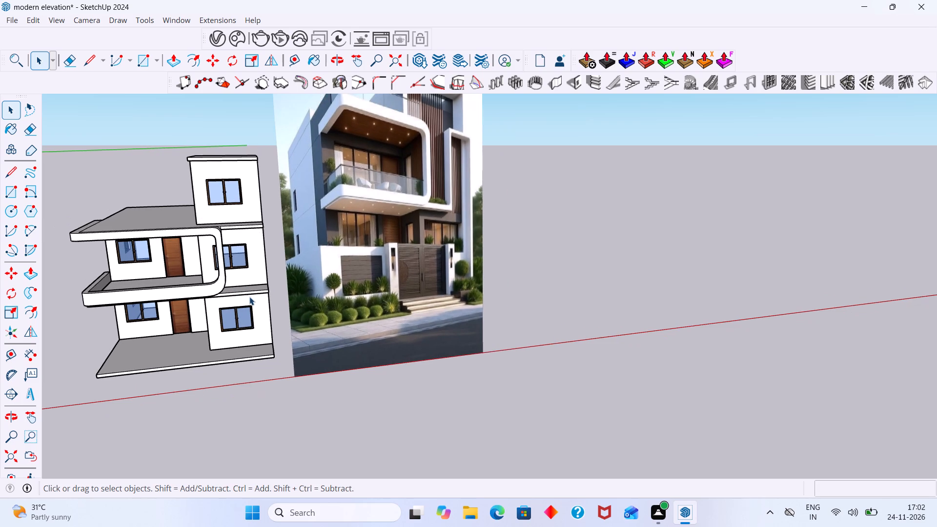
pyautogui.moveTo(246, 294); pyautogui.dragTo(227, 291, button='middle')
pyautogui.scroll(6, 245, 284)
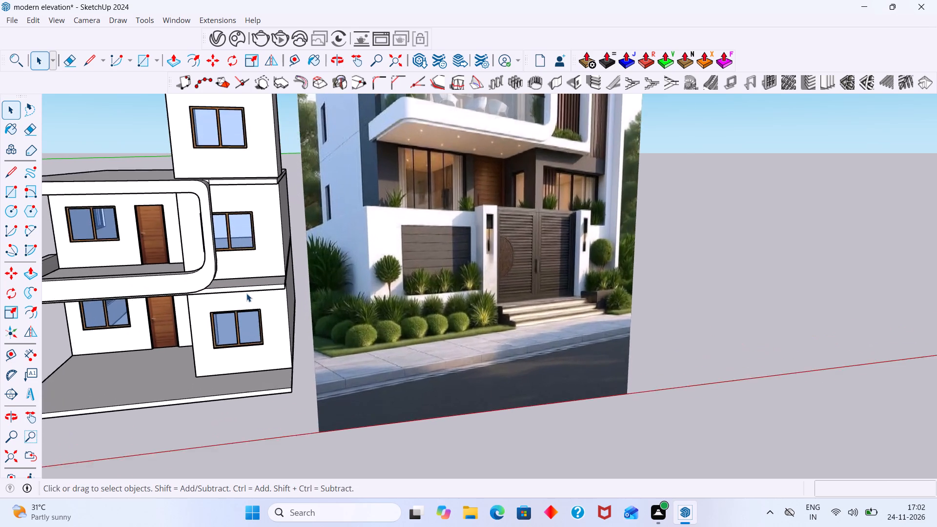
pyautogui.scroll(2, 246, 293)
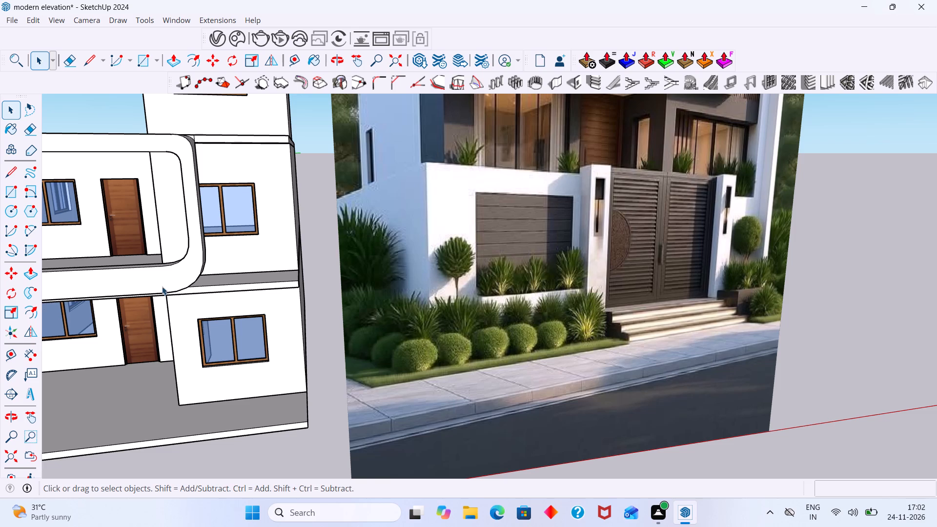
pyautogui.scroll(5, 199, 292)
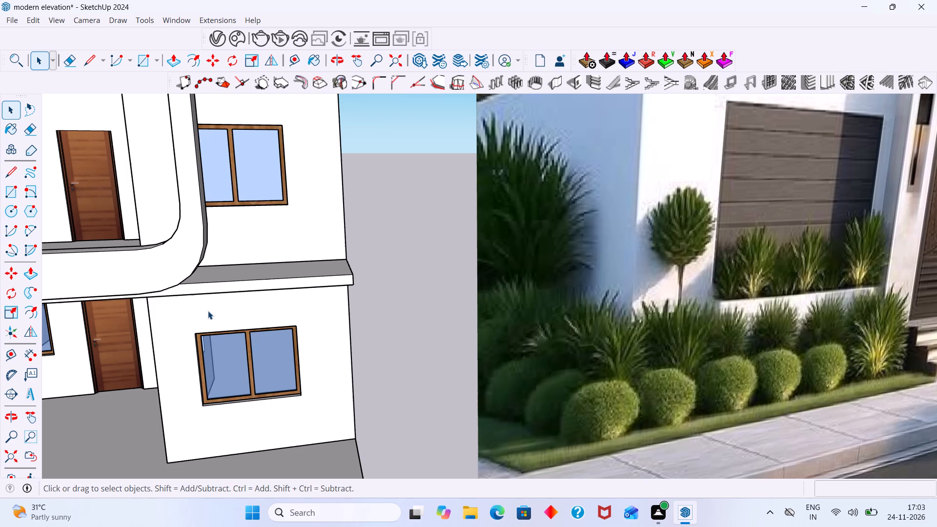
pyautogui.scroll(-11, 190, 321)
pyautogui.moveTo(231, 307); pyautogui.dragTo(238, 280, button='middle')
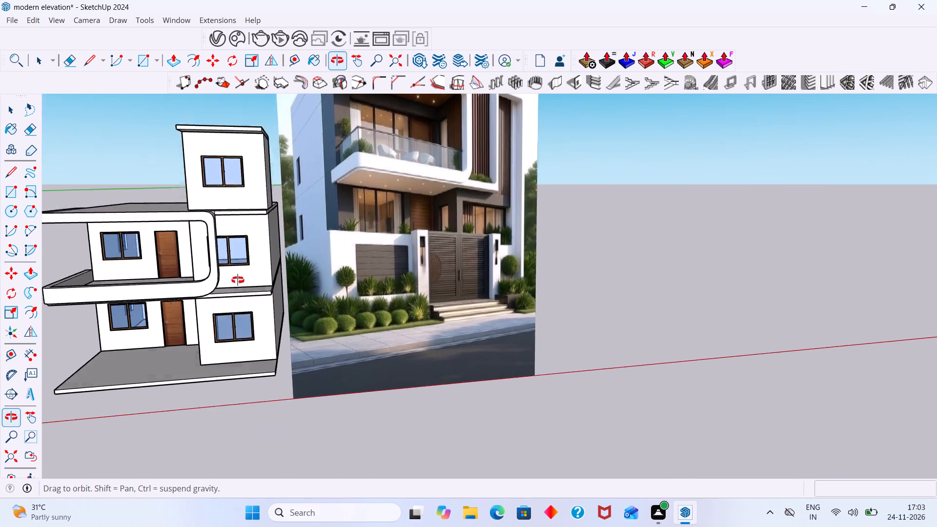
# Examine the whole facade and the slab above the middle-floor window against the reference image.
pyautogui.moveTo(238, 280); pyautogui.dragTo(240, 274, button='middle')
pyautogui.scroll(5, 240, 274)
pyautogui.scroll(-12, 234, 279)
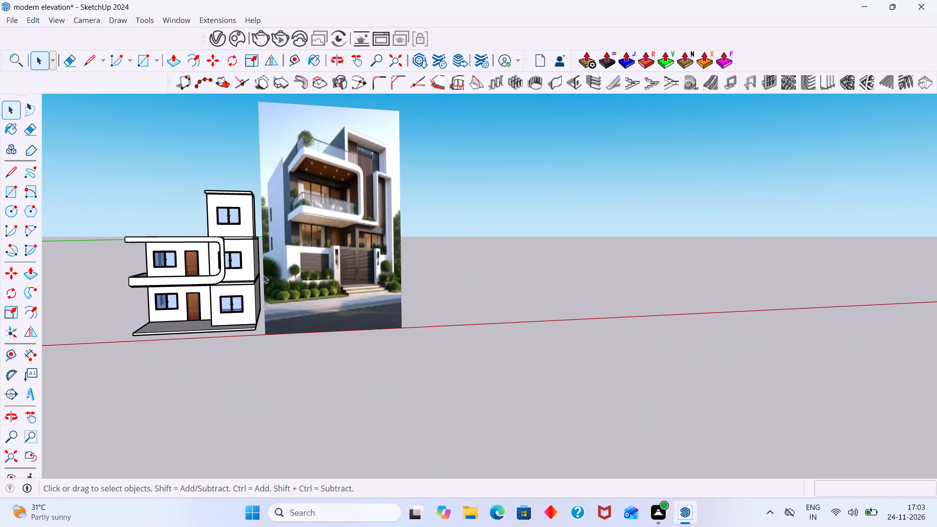
pyautogui.scroll(2, 227, 287)
pyautogui.moveTo(224, 287); pyautogui.dragTo(191, 307, button='middle')
pyautogui.scroll(1, 191, 307)
pyautogui.moveTo(230, 285); pyautogui.dragTo(289, 294, button='middle')
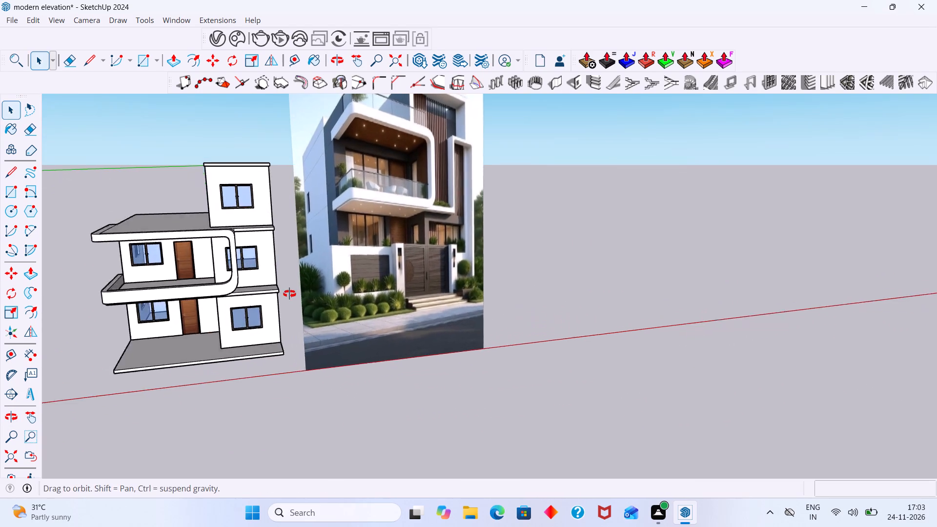
pyautogui.moveTo(289, 294); pyautogui.dragTo(294, 294, button='middle')
pyautogui.scroll(-8, 294, 295)
pyautogui.middleClick(291, 298)
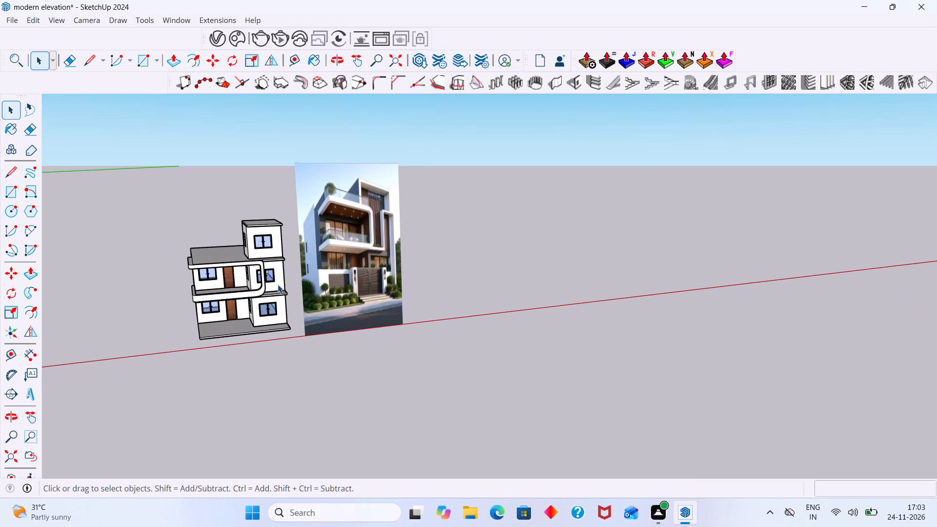
pyautogui.scroll(2, 278, 284)
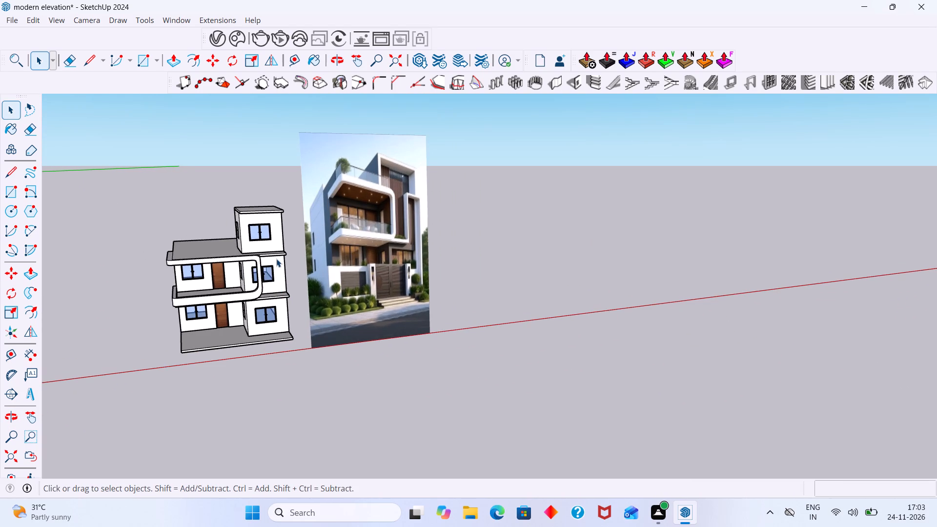
pyautogui.moveTo(284, 252); pyautogui.dragTo(257, 244, button='middle')
pyautogui.scroll(1, 257, 244)
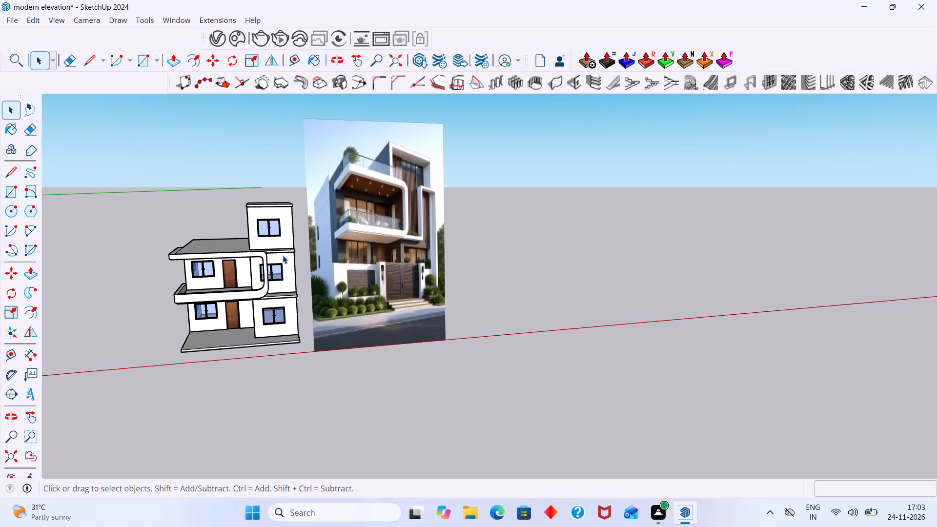
pyautogui.scroll(7, 283, 255)
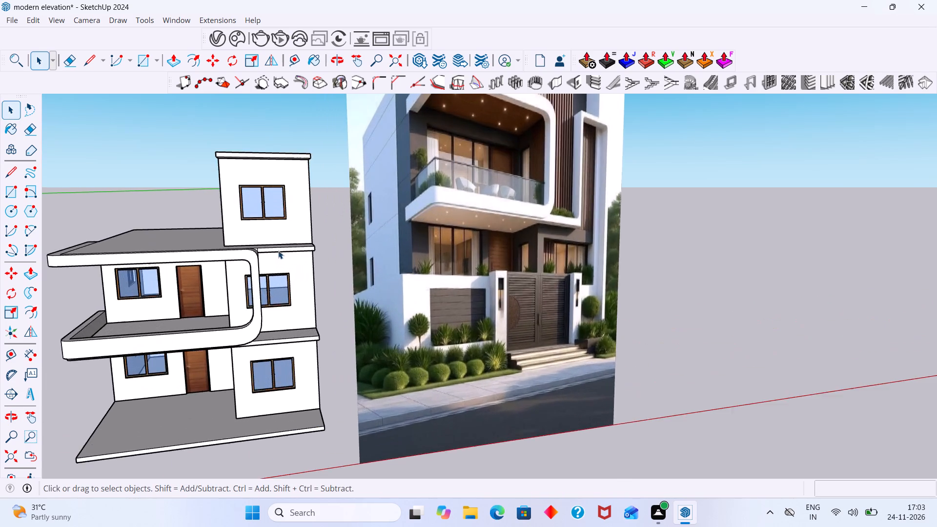
# Inside the slab group above the middle-floor window, draw a 6" vertical line at the midpoint of the front face beside the balcony frame.
pyautogui.scroll(10, 278, 250)
pyautogui.click(291, 243)
pyautogui.doubleClick(295, 240)
pyautogui.scroll(4, 301, 241)
pyautogui.doubleClick(301, 241)
pyautogui.click(311, 247)
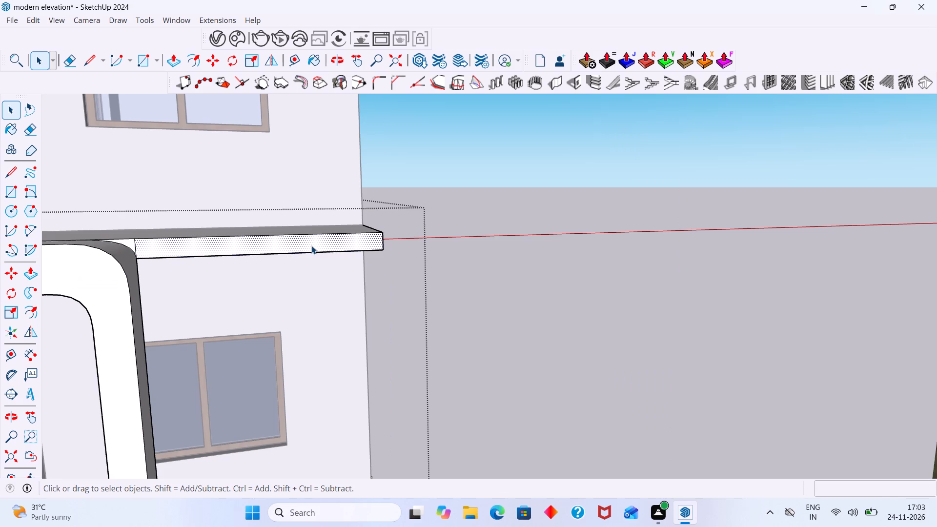
pyautogui.press('l')
pyautogui.scroll(-12, 303, 246)
pyautogui.moveTo(294, 248); pyautogui.dragTo(247, 274, button='middle')
pyautogui.scroll(-1, 261, 276)
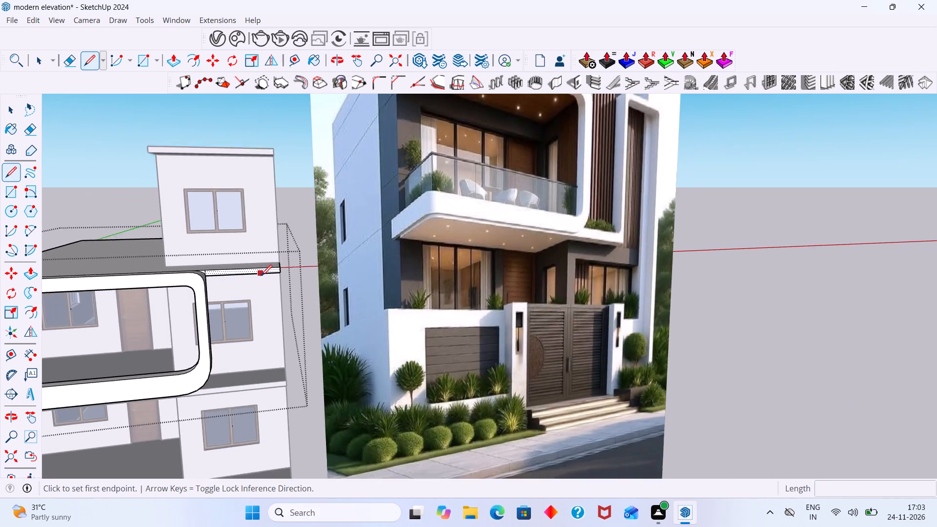
pyautogui.scroll(-5, 261, 276)
pyautogui.moveTo(288, 296); pyautogui.dragTo(297, 291, button='middle')
pyautogui.scroll(6, 257, 292)
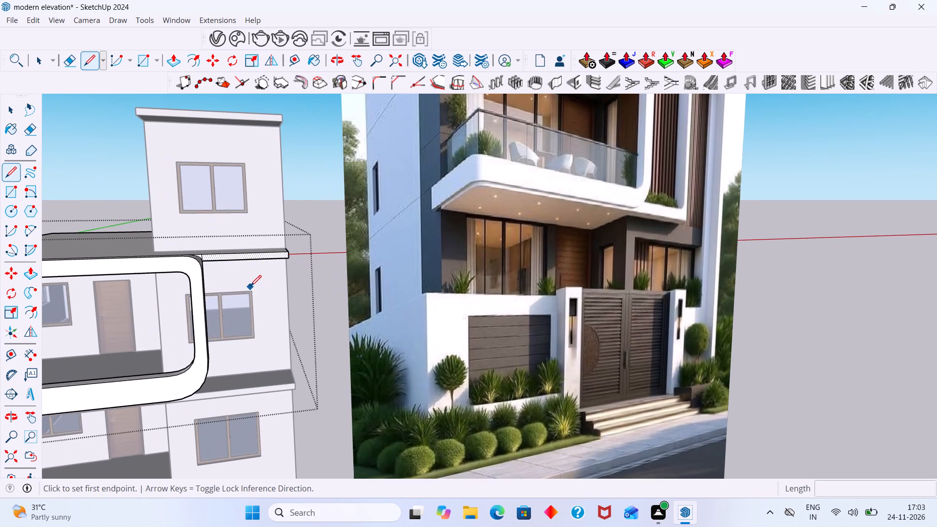
pyautogui.scroll(-6, 248, 261)
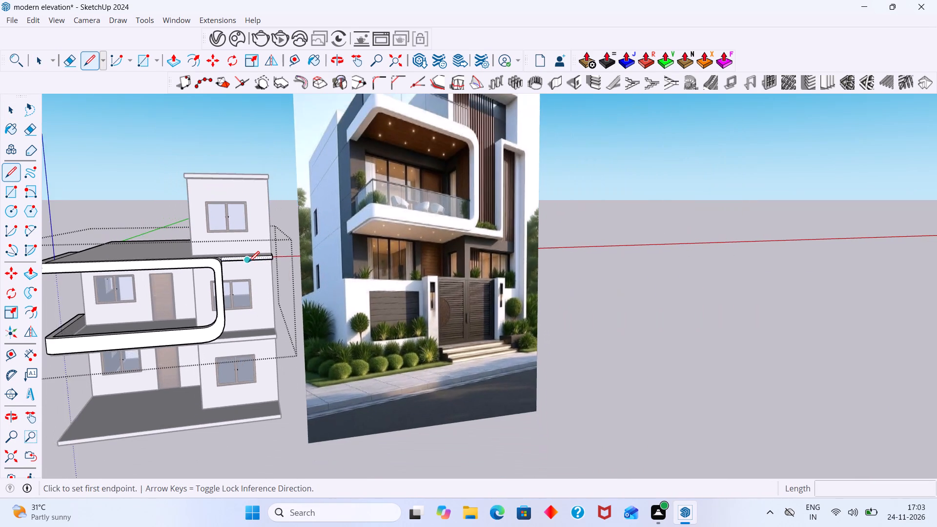
pyautogui.scroll(-1, 248, 262)
pyautogui.moveTo(240, 277); pyautogui.dragTo(226, 283, button='middle')
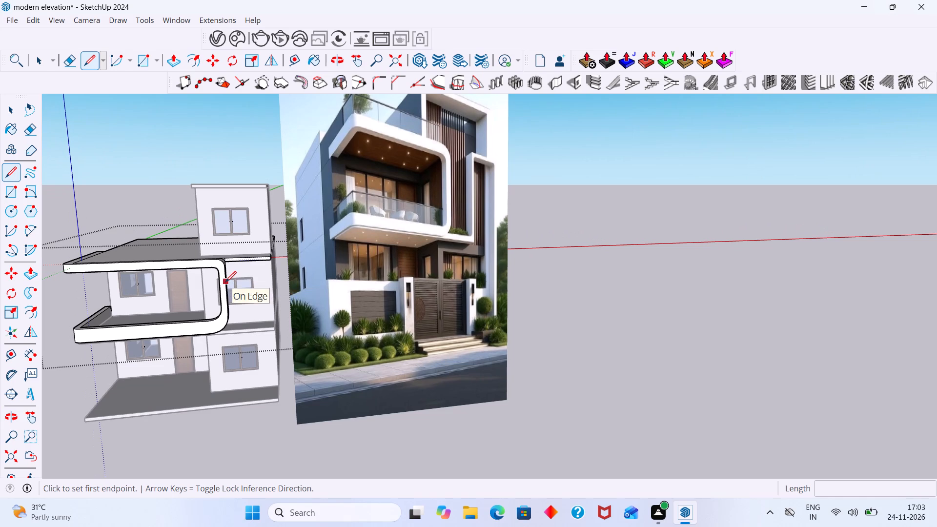
pyautogui.scroll(5, 244, 274)
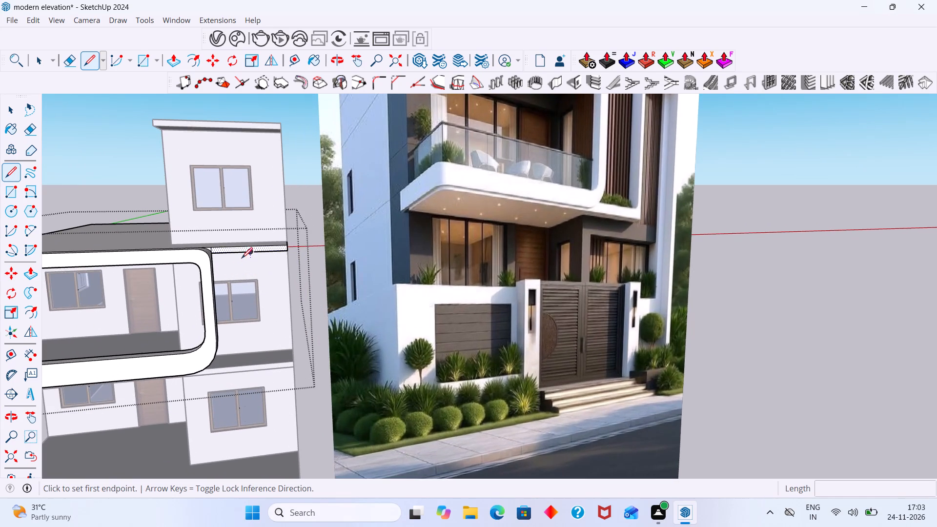
pyautogui.scroll(5, 240, 257)
pyautogui.scroll(-8, 258, 251)
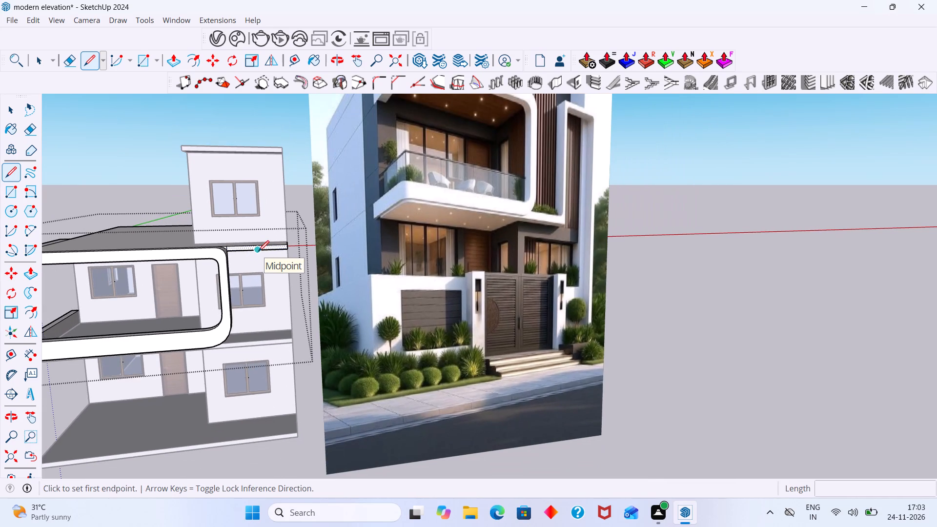
pyautogui.scroll(3, 249, 249)
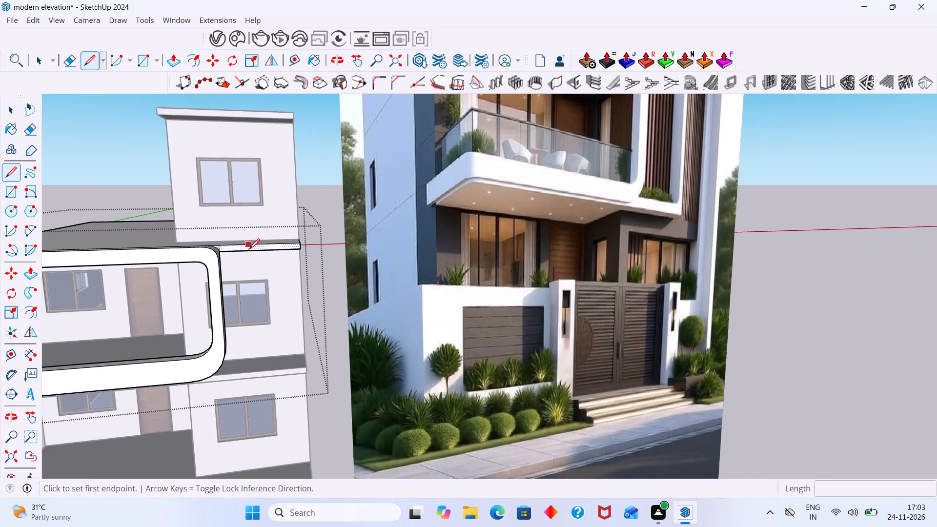
pyautogui.scroll(4, 249, 249)
pyautogui.click(265, 251)
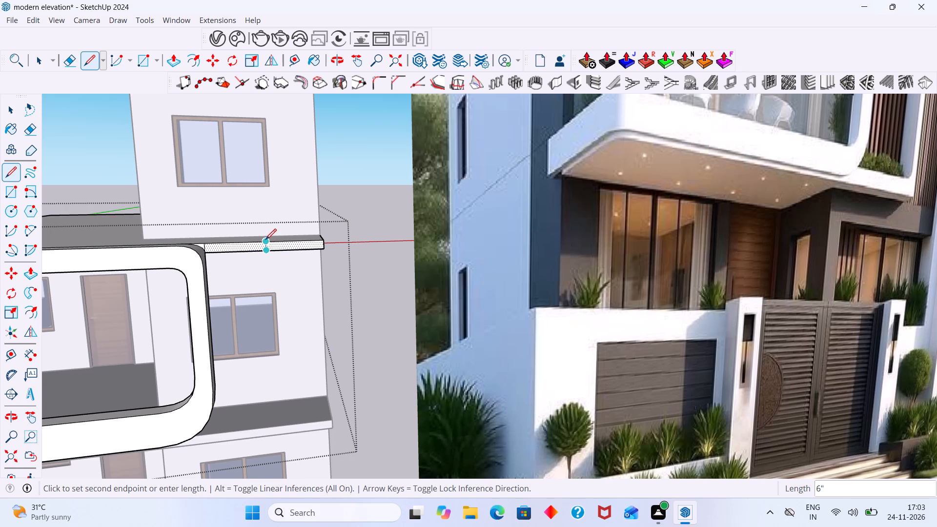
pyautogui.click(265, 240)
pyautogui.press('space')
# Push the front face section between the balcony frame and the new line back about 3' 8", notching the slab, and leave the group.
pyautogui.scroll(-9, 274, 255)
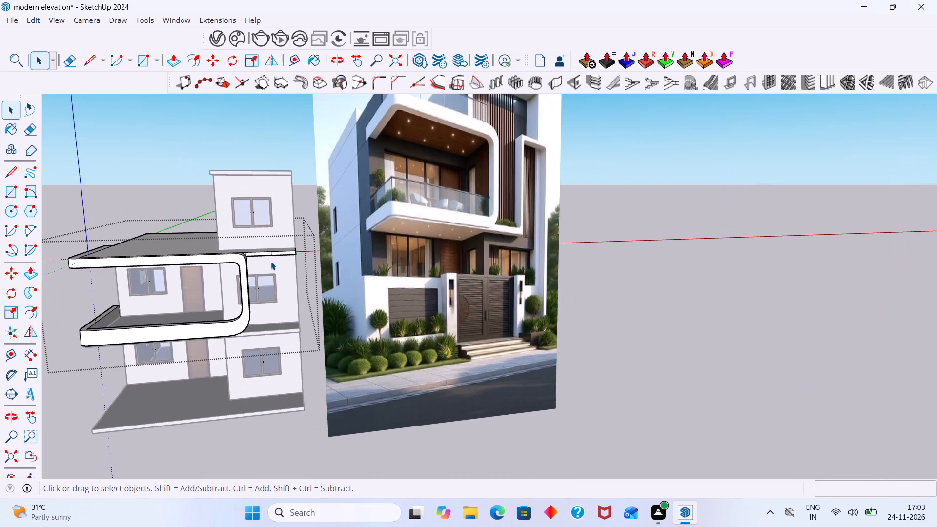
pyautogui.moveTo(255, 296); pyautogui.dragTo(253, 301, button='middle')
pyautogui.scroll(8, 258, 257)
pyautogui.scroll(-1, 261, 254)
pyautogui.scroll(2, 260, 254)
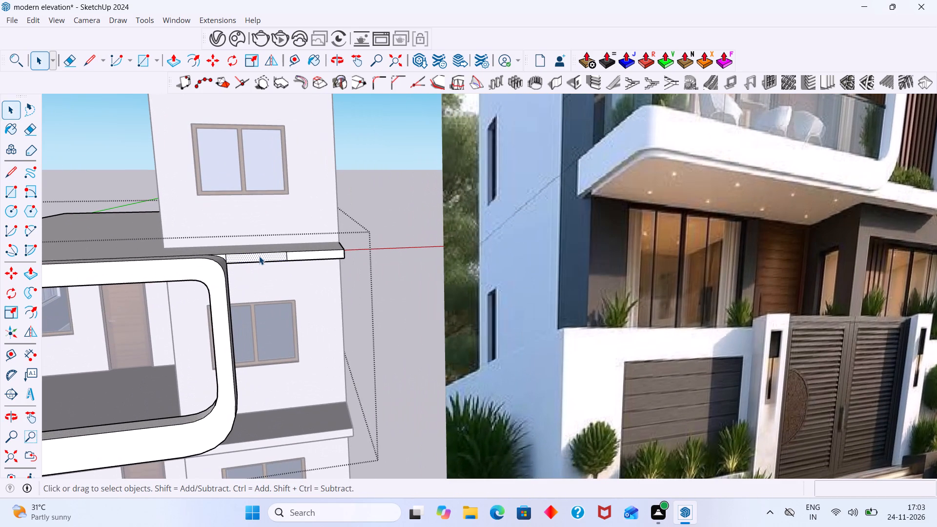
pyautogui.press('p')
pyautogui.click(259, 256)
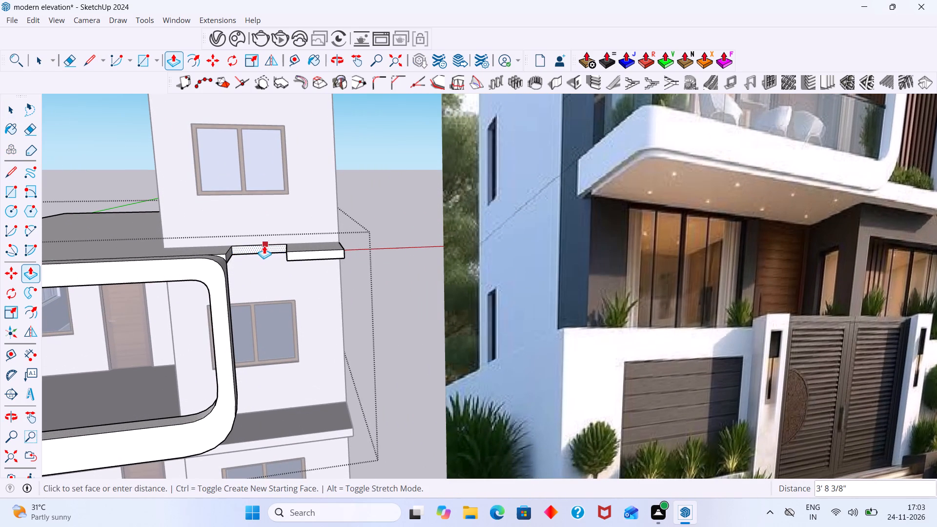
pyautogui.click(232, 246)
pyautogui.press('space')
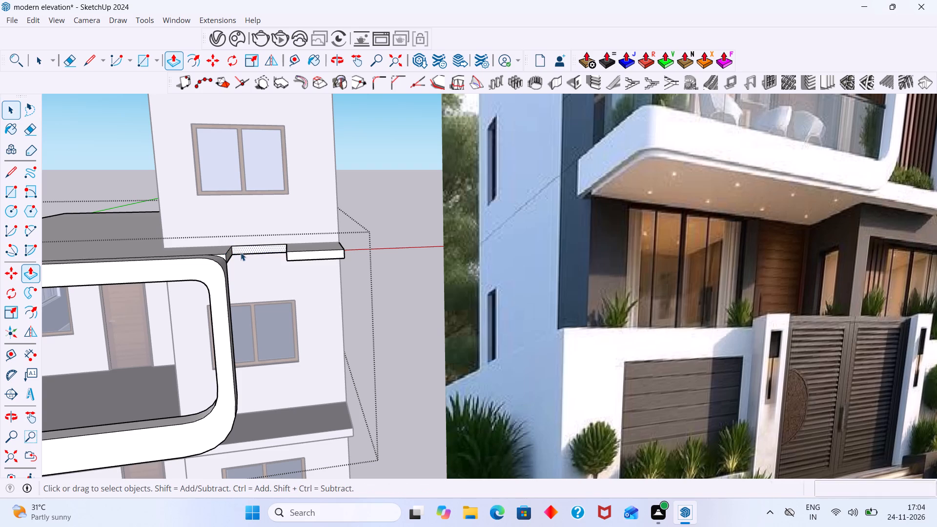
pyautogui.scroll(-12, 243, 254)
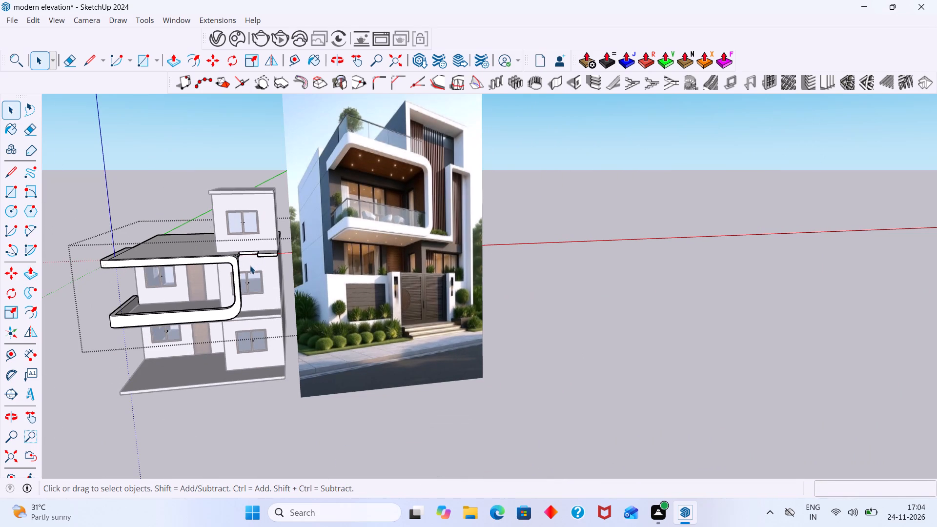
pyautogui.middleClick(247, 268)
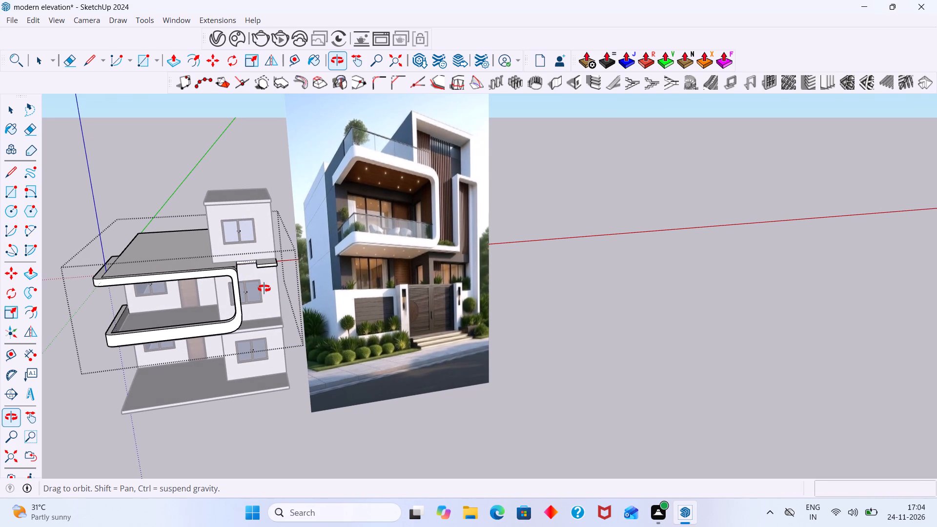
pyautogui.click(587, 294)
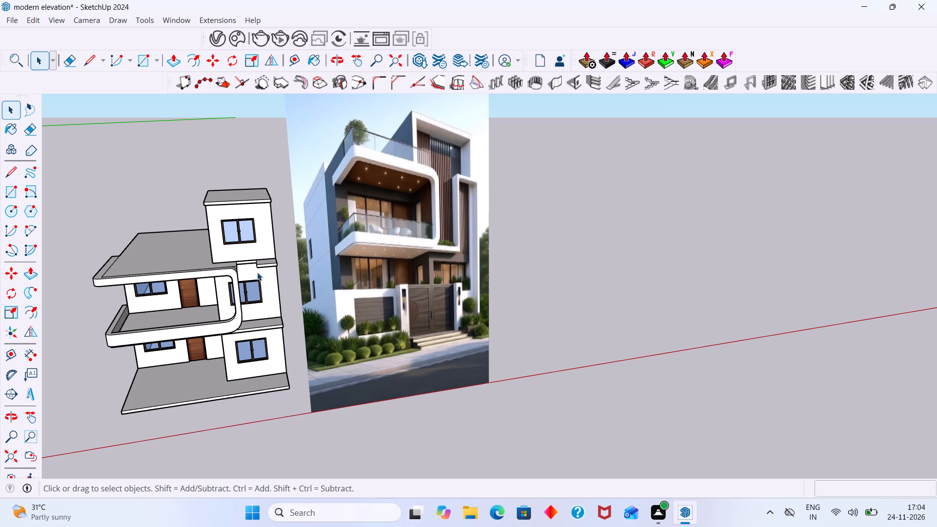
# Examine the notched slab and the slab above the ground-floor window from several angles against the reference image.
pyautogui.scroll(2, 261, 268)
pyautogui.scroll(-2, 262, 267)
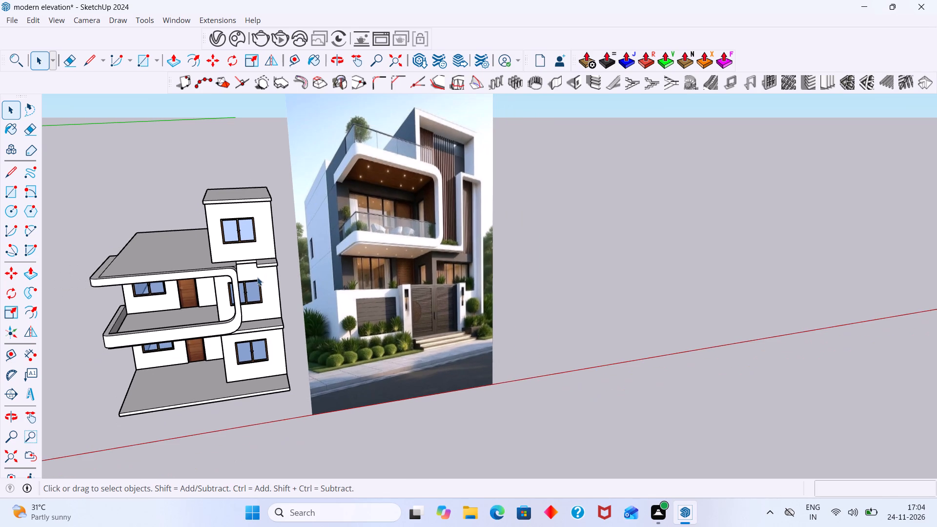
pyautogui.moveTo(256, 277); pyautogui.dragTo(260, 254, button='middle')
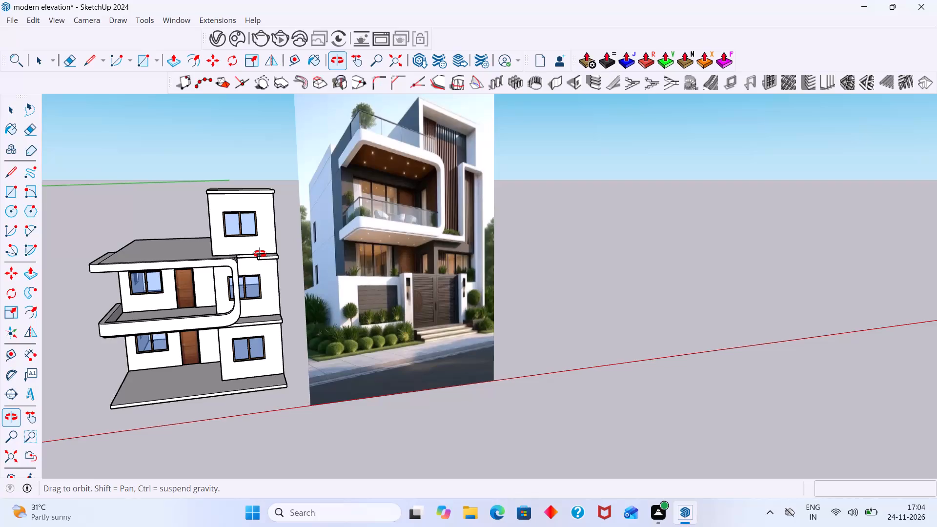
pyautogui.moveTo(260, 254); pyautogui.dragTo(255, 263, button='middle')
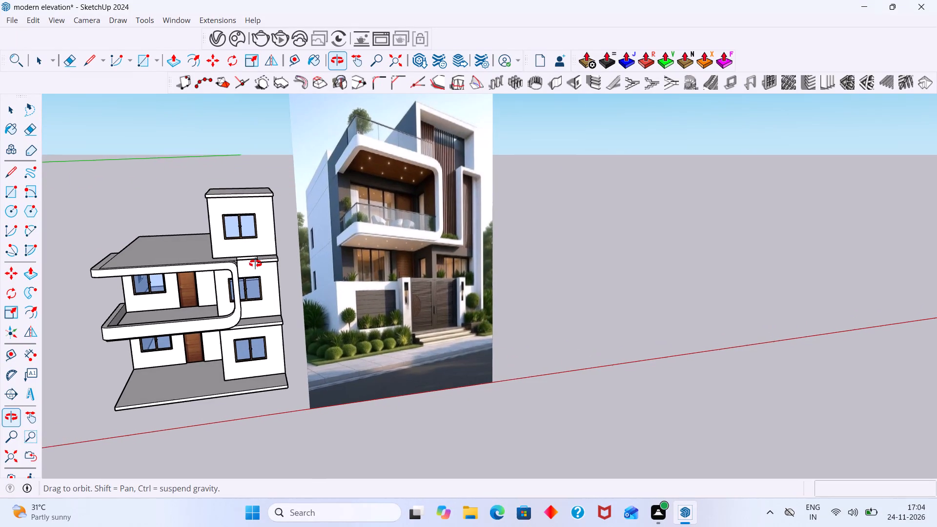
pyautogui.moveTo(255, 263); pyautogui.dragTo(227, 272, button='middle')
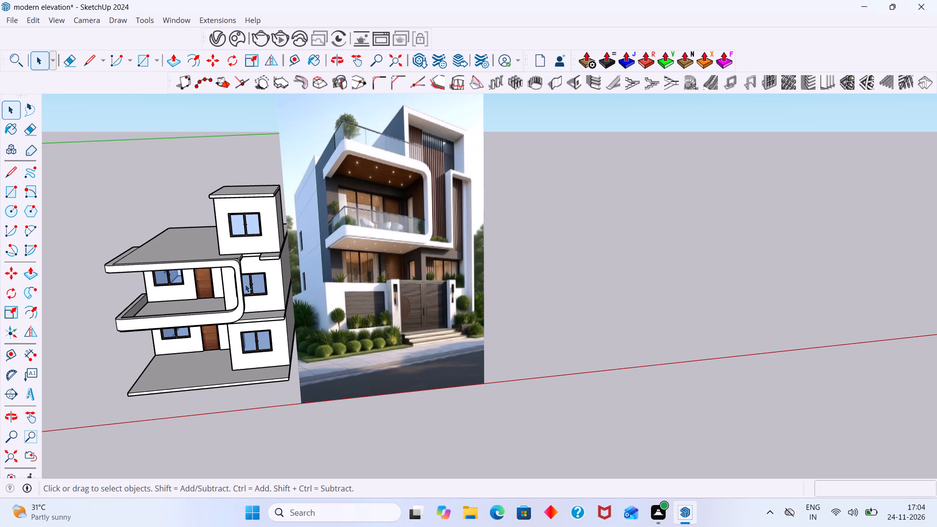
pyautogui.press('l')
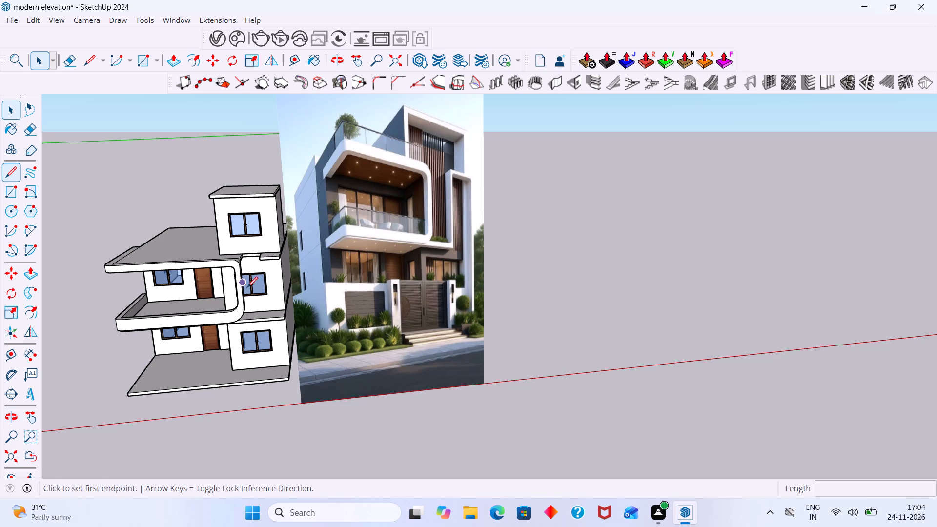
pyautogui.scroll(5, 253, 279)
pyautogui.press('space')
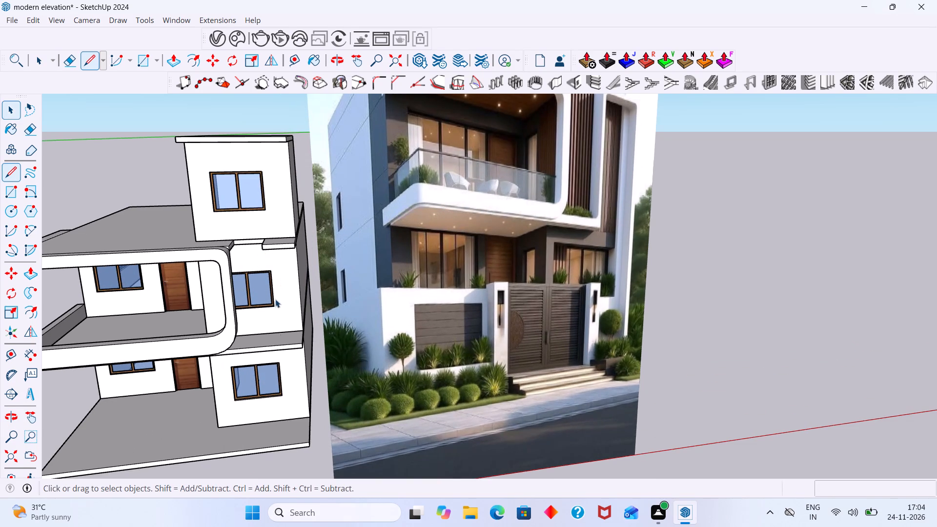
# Inside the ground-floor slab group, draw a line from the upper slab's notch corner down to this slab, continuing 6" down its front face.
pyautogui.scroll(8, 275, 347)
pyautogui.scroll(-1, 273, 347)
pyautogui.scroll(3, 272, 347)
pyautogui.scroll(-1, 272, 347)
pyautogui.scroll(2, 270, 347)
pyautogui.doubleClick(270, 348)
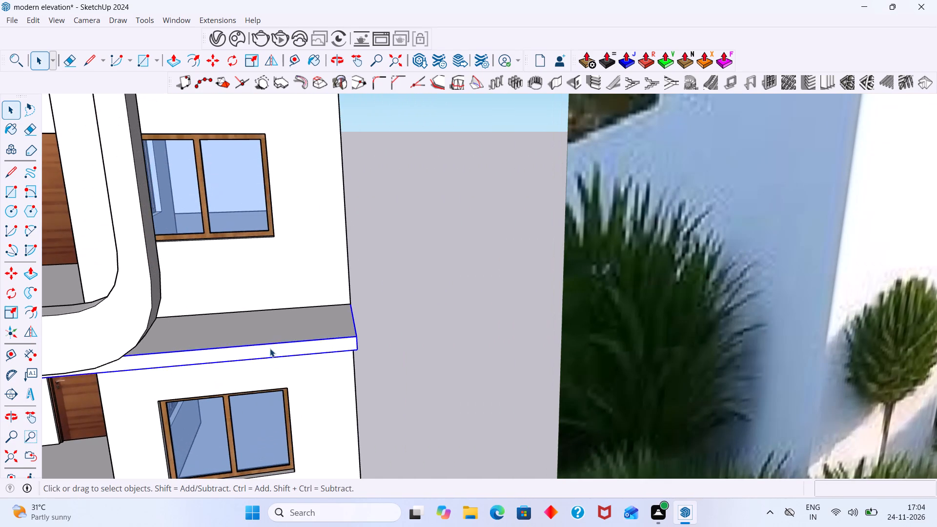
pyautogui.click(274, 350)
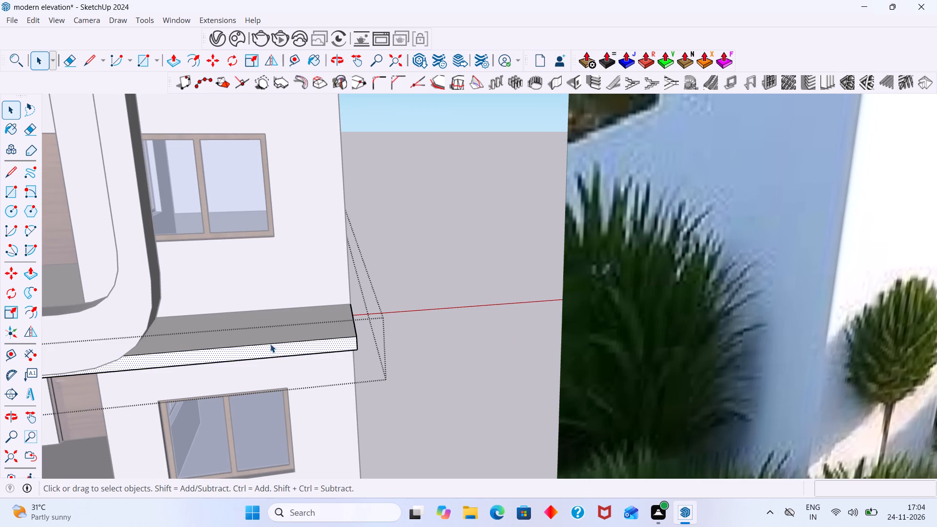
pyautogui.press('l')
pyautogui.scroll(-5, 272, 328)
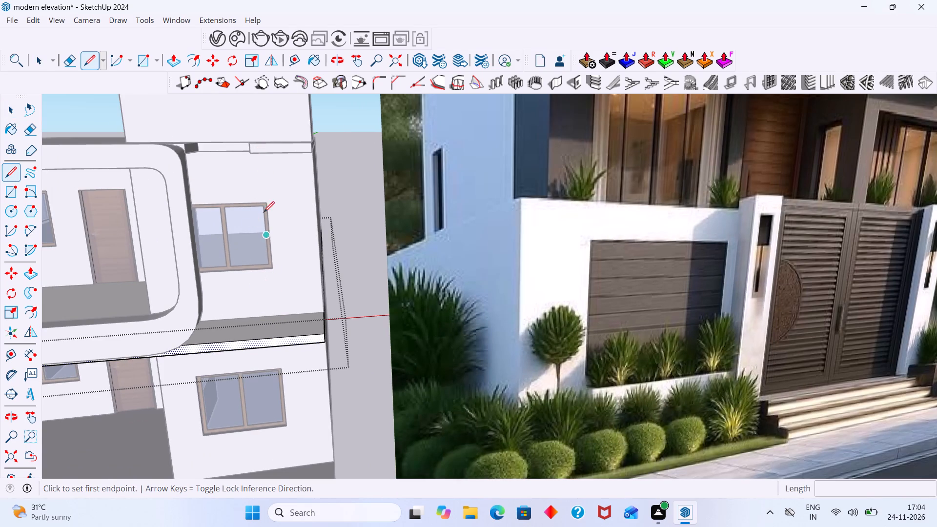
pyautogui.click(253, 154)
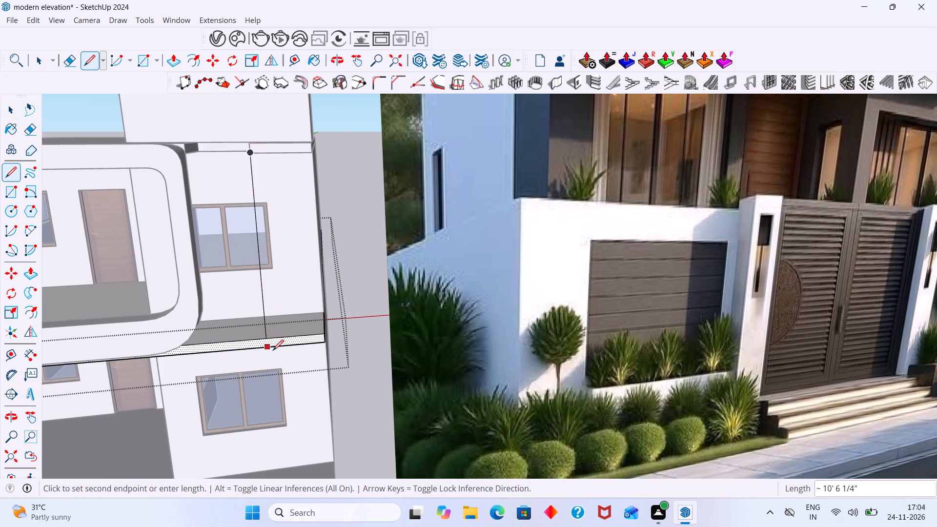
pyautogui.scroll(9, 264, 348)
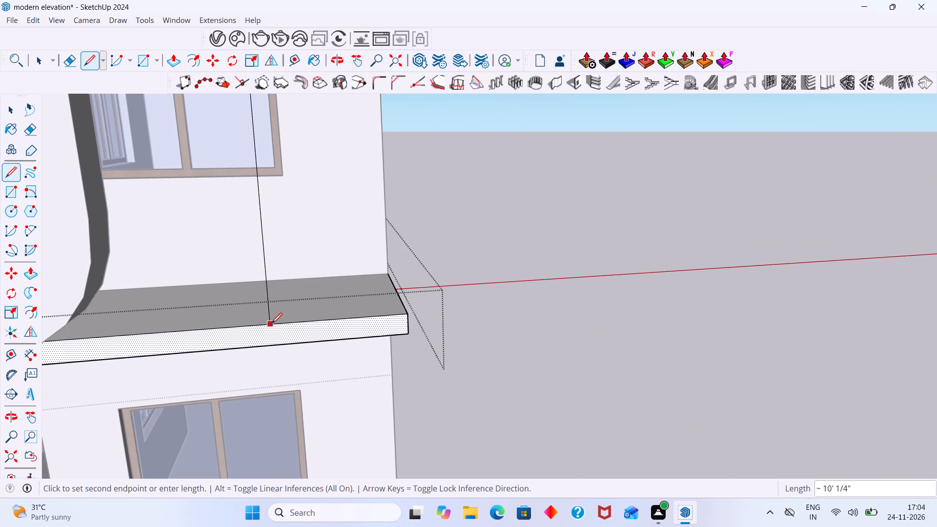
pyautogui.click(271, 324)
pyautogui.click(273, 346)
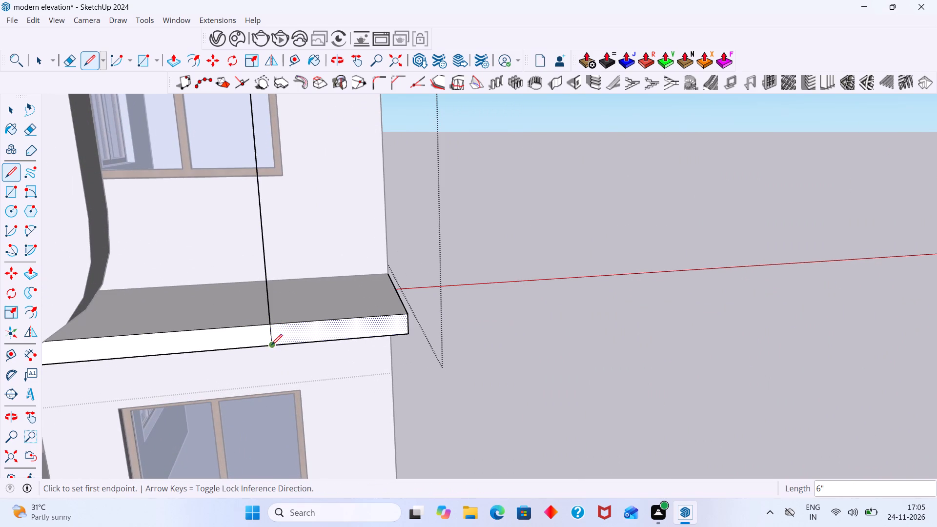
pyautogui.press('space')
# Delete the long connecting line between the two slabs, keeping the 6" split on the lower slab's front face.
pyautogui.click(268, 301)
pyautogui.press('Delete')
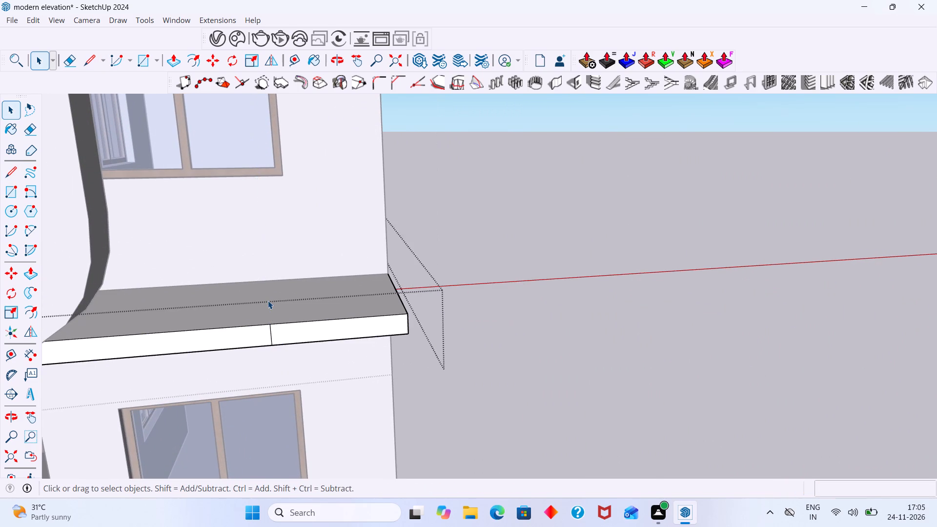
# Inside the slab group above the ground-floor window, push the front face section beyond the 6" split back about 4' 4 1/2", then leave the group.
pyautogui.scroll(-19, 268, 301)
pyautogui.click(635, 215)
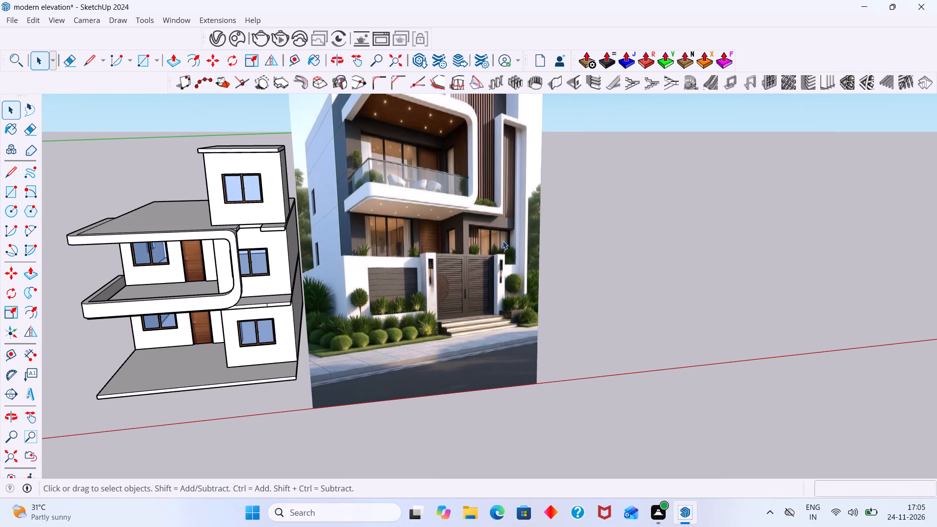
pyautogui.moveTo(387, 288); pyautogui.dragTo(422, 276, button='middle')
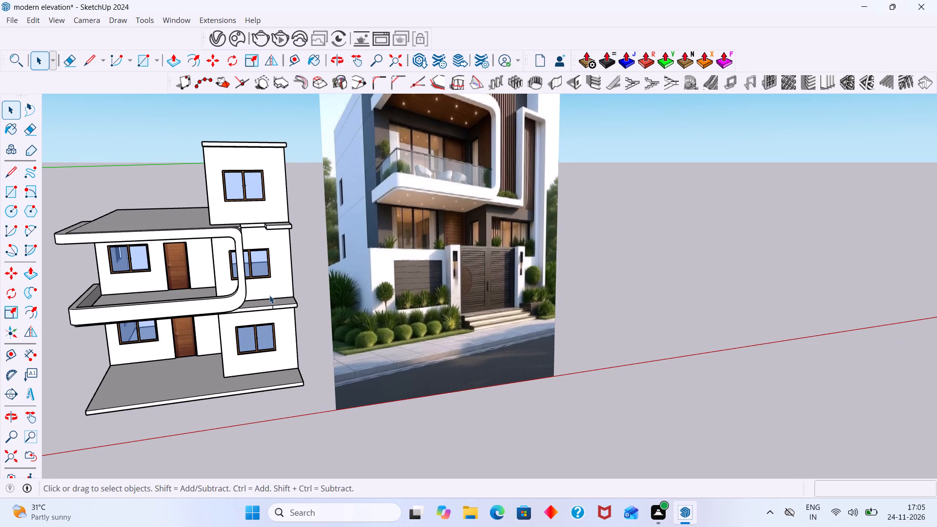
pyautogui.scroll(1, 294, 306)
pyautogui.scroll(-3, 285, 312)
pyautogui.moveTo(279, 309); pyautogui.dragTo(258, 305, button='middle')
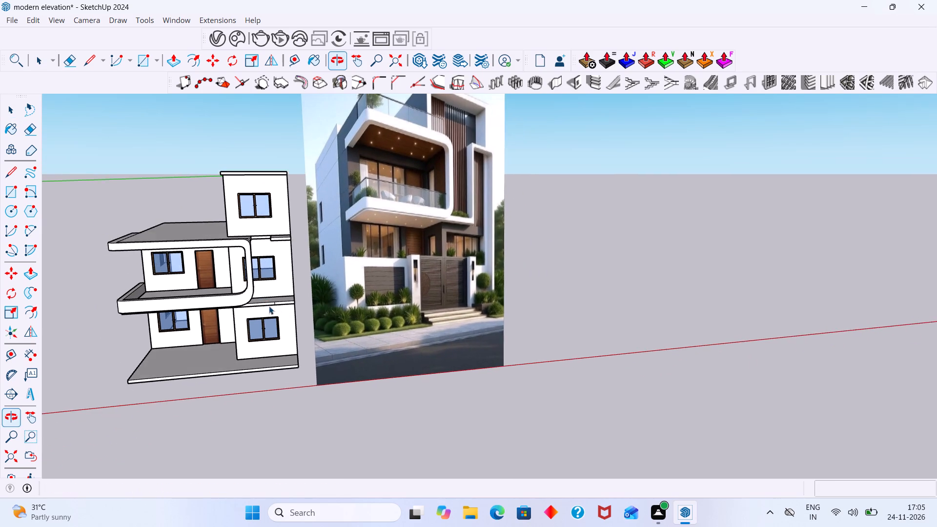
pyautogui.scroll(15, 276, 307)
pyautogui.doubleClick(290, 301)
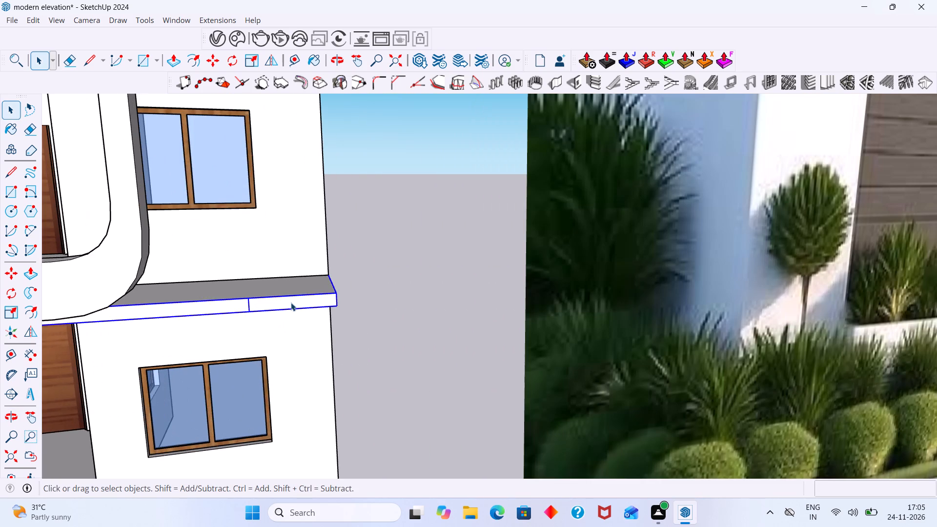
pyautogui.click(291, 303)
pyautogui.scroll(2, 292, 303)
pyautogui.click(292, 303)
pyautogui.press('p')
pyautogui.click(292, 302)
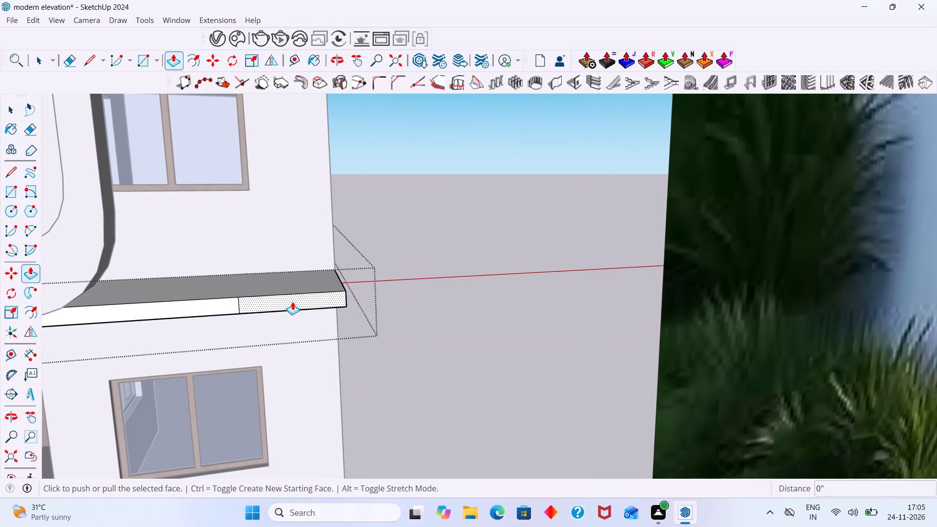
pyautogui.moveTo(292, 274); pyautogui.dragTo(210, 296, button='middle')
pyautogui.moveTo(224, 292); pyautogui.dragTo(368, 249, button='middle')
pyautogui.scroll(-2, 167, 303)
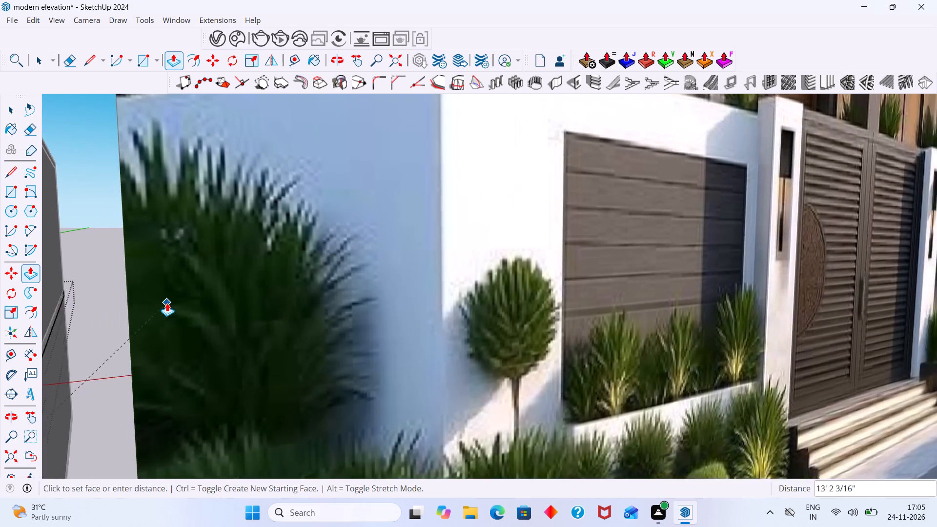
pyautogui.scroll(-7, 167, 303)
pyautogui.keyDown('shift'); pyautogui.moveTo(136, 321); pyautogui.dragTo(287, 313, button='middle'); pyautogui.keyUp('shift')
pyautogui.scroll(1, 163, 349)
pyautogui.scroll(-5, 149, 347)
pyautogui.keyDown('shift'); pyautogui.moveTo(143, 349); pyautogui.dragTo(241, 332, button='middle'); pyautogui.keyUp('shift')
pyautogui.scroll(5, 221, 349)
pyautogui.click(234, 331)
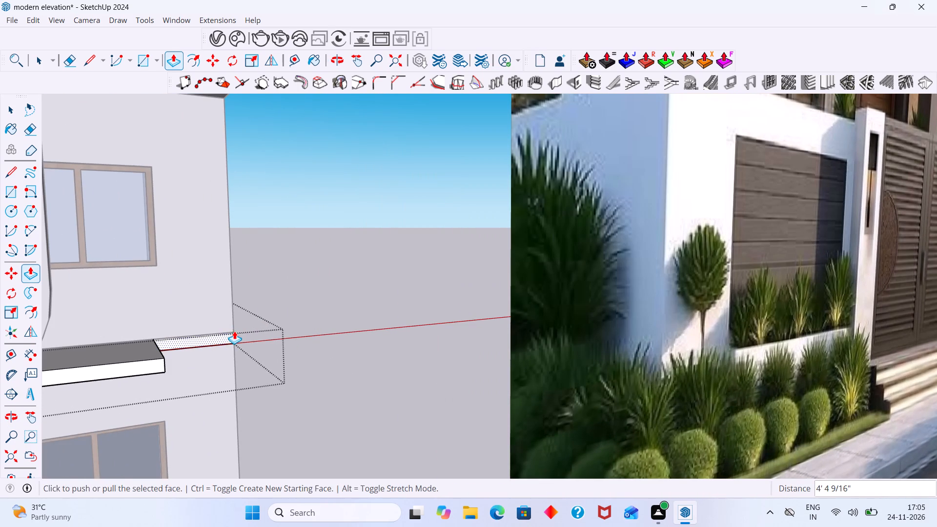
pyautogui.press('space')
pyautogui.click(323, 288)
# Examine both notched slabs beside the balcony frame against the reference image.
pyautogui.moveTo(216, 339); pyautogui.dragTo(187, 338, button='middle')
pyautogui.scroll(-3, 191, 334)
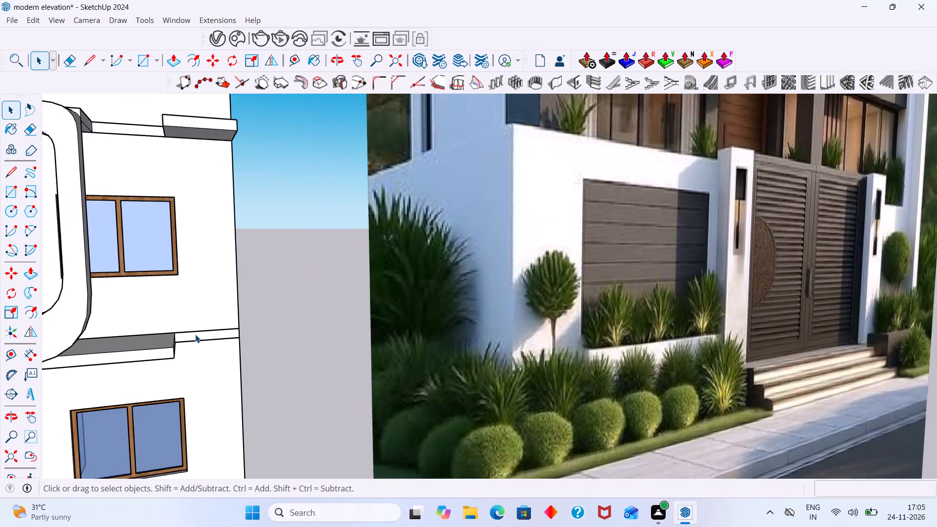
pyautogui.scroll(-6, 195, 334)
pyautogui.moveTo(189, 335); pyautogui.dragTo(159, 331, button='middle')
pyautogui.scroll(-5, 161, 330)
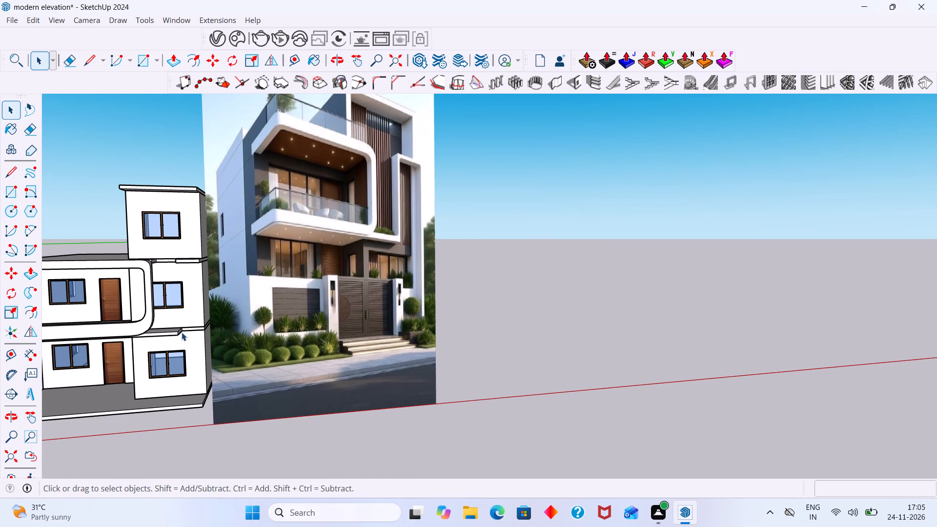
pyautogui.scroll(2, 182, 332)
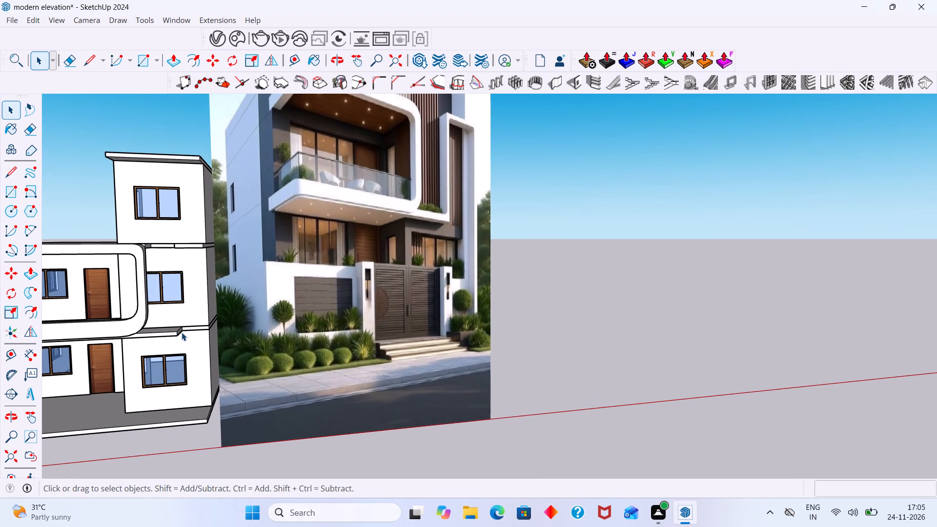
pyautogui.scroll(-2, 173, 329)
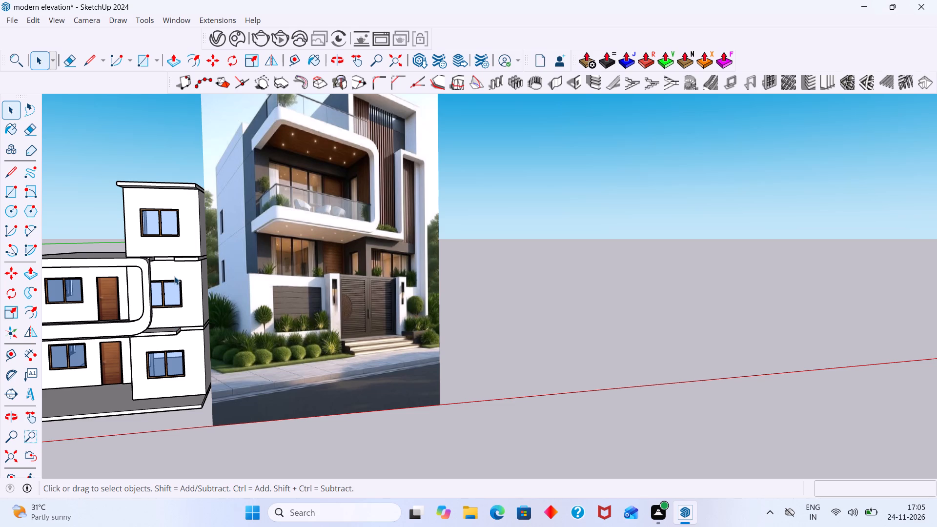
pyautogui.moveTo(176, 276); pyautogui.dragTo(194, 277, button='middle')
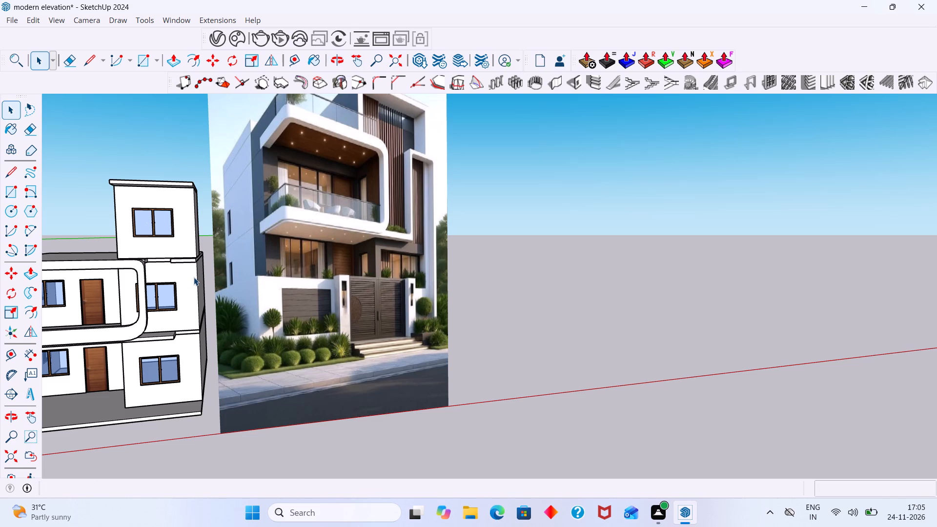
# In the upper slab group, offset the projecting piece's notch-side end face about 6" inward as a new face, splitting the slab there, and leave the group.
pyautogui.scroll(1, 181, 270)
pyautogui.moveTo(175, 265); pyautogui.dragTo(223, 264, button='middle')
pyautogui.scroll(3, 157, 267)
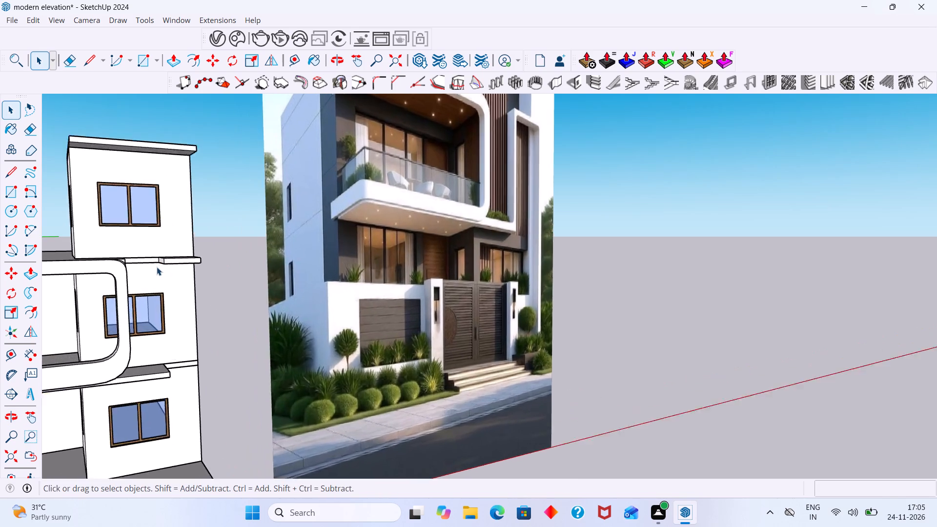
pyautogui.scroll(20, 157, 267)
pyautogui.click(167, 253)
pyautogui.doubleClick(167, 253)
pyautogui.click(167, 253)
pyautogui.doubleClick(167, 253)
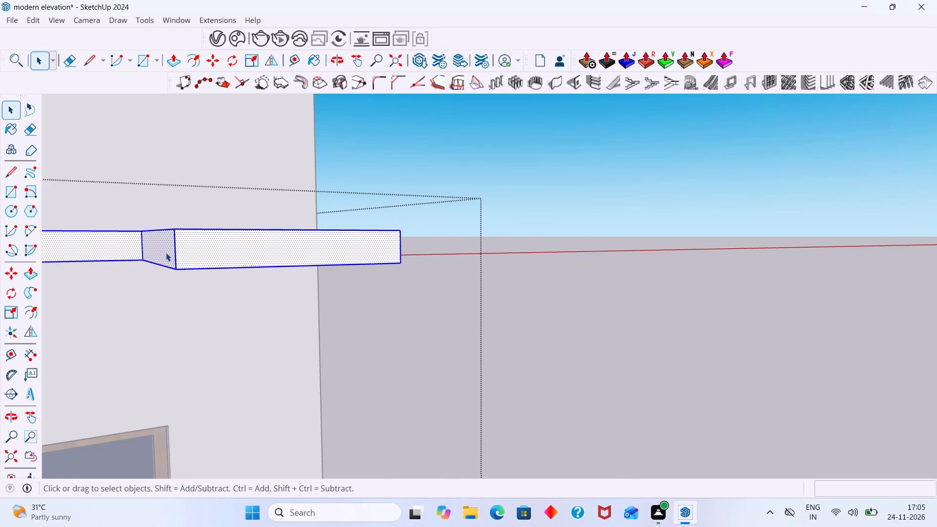
pyautogui.doubleClick(161, 255)
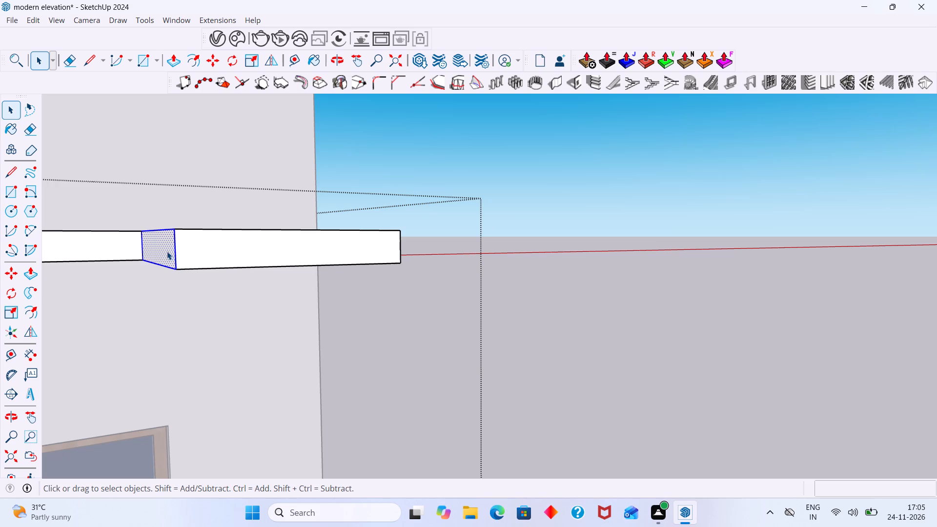
pyautogui.press('p')
pyautogui.click(166, 251)
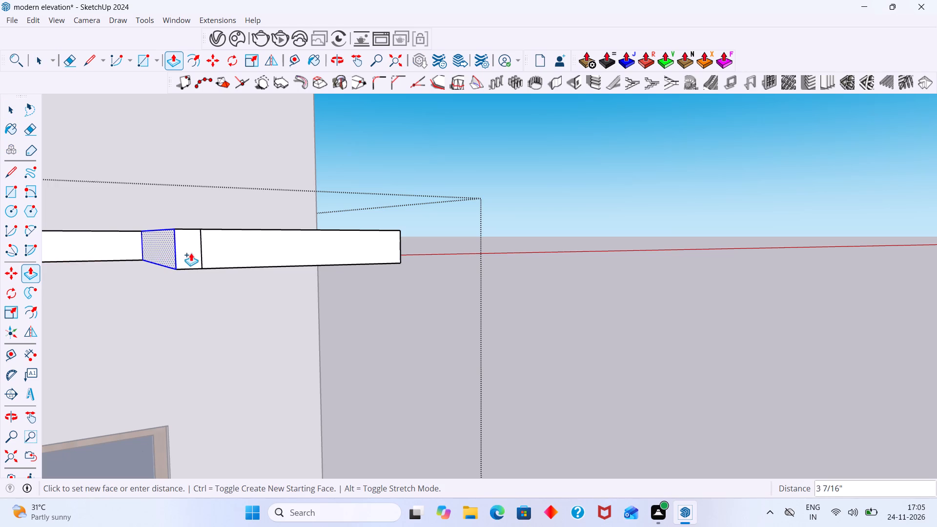
pyautogui.scroll(-7, 194, 253)
pyautogui.moveTo(201, 256); pyautogui.dragTo(178, 260, button='middle')
pyautogui.scroll(-3, 176, 260)
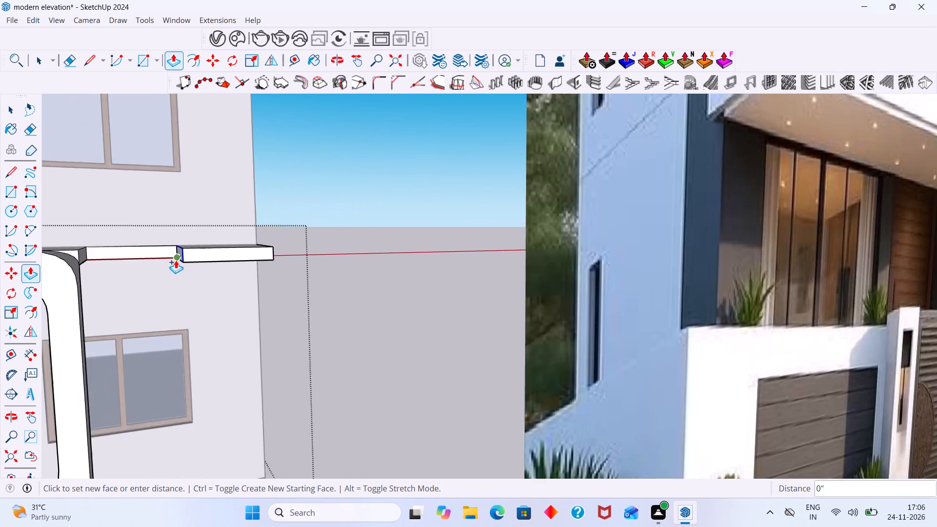
pyautogui.scroll(-14, 176, 260)
pyautogui.scroll(2, 201, 260)
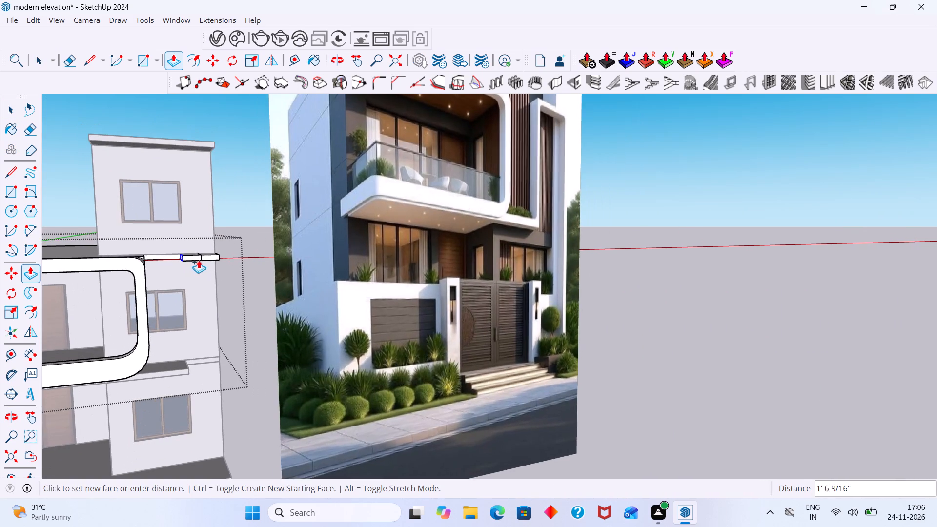
pyautogui.scroll(1, 199, 260)
pyautogui.scroll(-2, 189, 260)
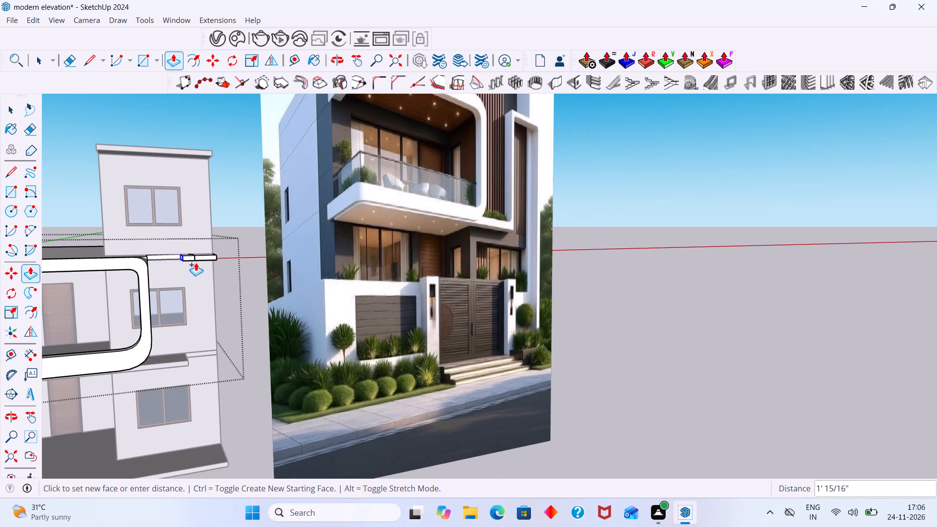
pyautogui.scroll(2, 199, 263)
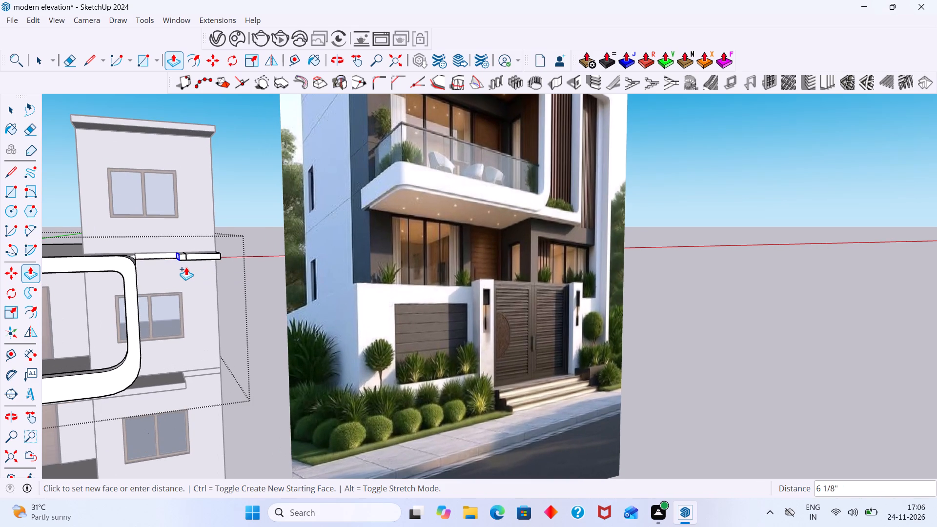
pyautogui.click(186, 267)
pyautogui.press('space')
pyautogui.click(256, 239)
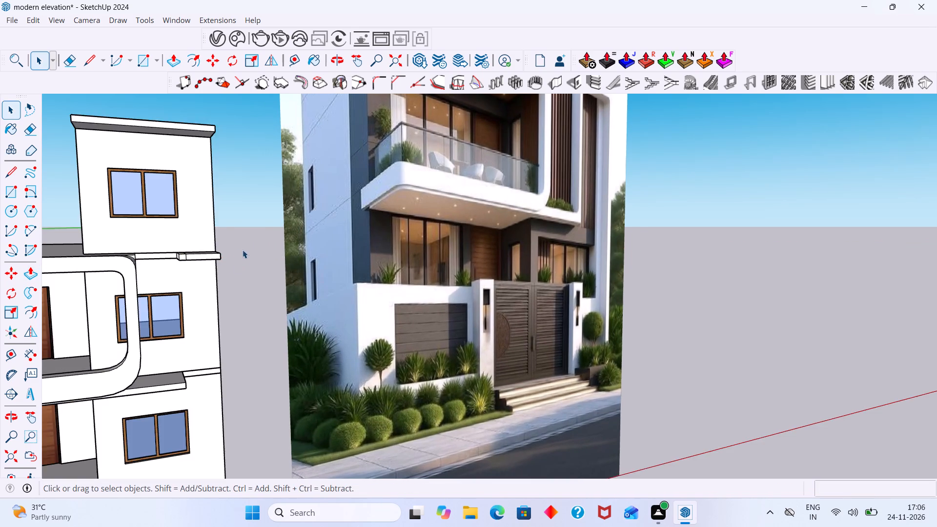
# Pull the narrow underside face at the upper slab's split down to the lower slab's notch corner, forming a vertical strip, and leave the group.
pyautogui.moveTo(235, 250); pyautogui.dragTo(197, 258, button='middle')
pyautogui.scroll(1, 197, 258)
pyautogui.scroll(-5, 197, 258)
pyautogui.moveTo(198, 296); pyautogui.dragTo(212, 265, button='middle')
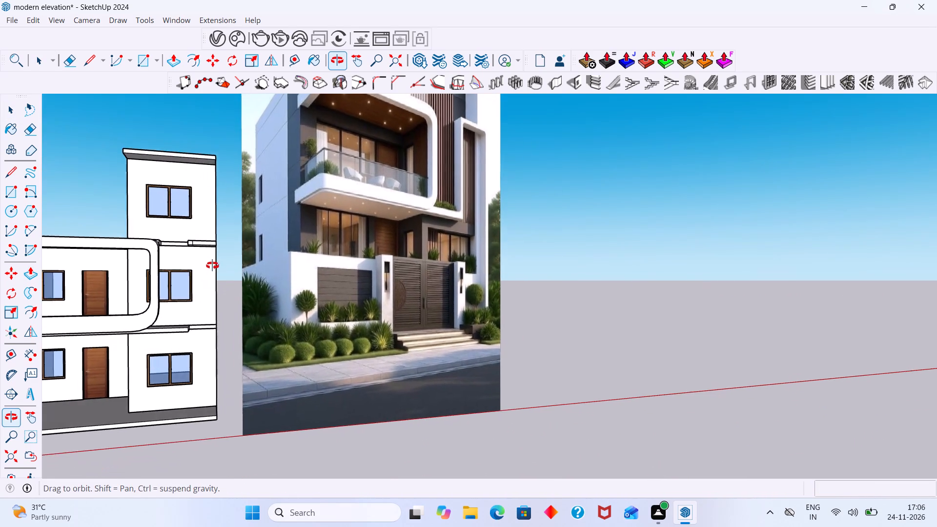
pyautogui.moveTo(212, 265); pyautogui.dragTo(215, 240, button='middle')
pyautogui.scroll(17, 204, 234)
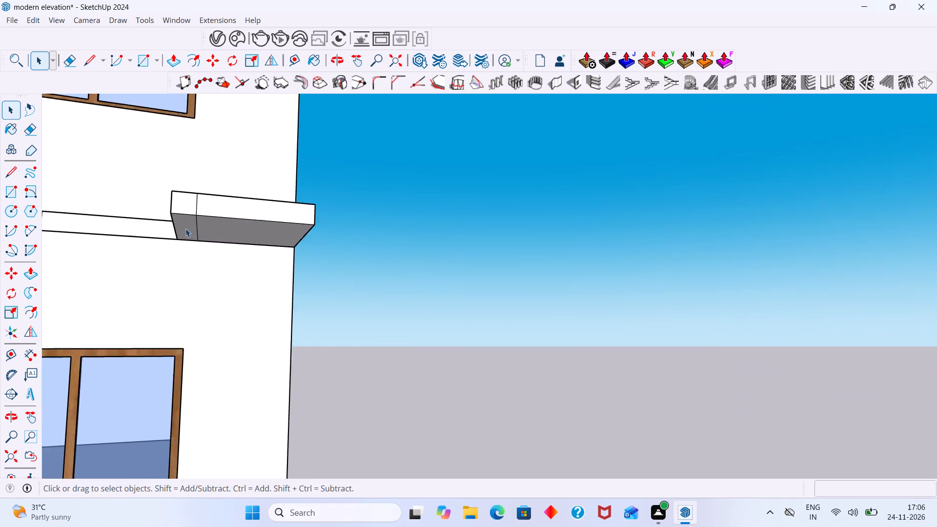
pyautogui.scroll(2, 185, 228)
pyautogui.click(185, 228)
pyautogui.doubleClick(185, 228)
pyautogui.click(193, 228)
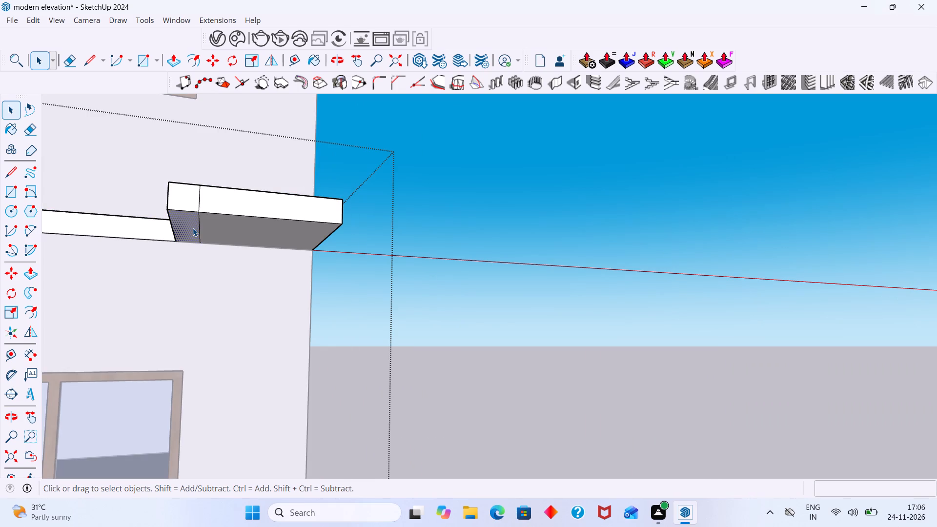
pyautogui.press('p')
pyautogui.click(193, 228)
pyautogui.scroll(-9, 193, 341)
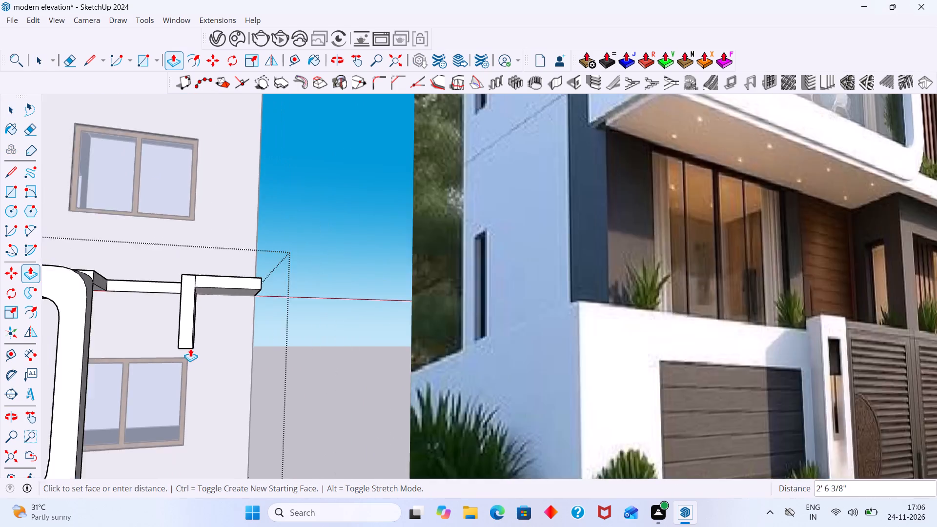
pyautogui.scroll(-17, 190, 348)
pyautogui.scroll(-4, 187, 364)
pyautogui.moveTo(183, 383); pyautogui.dragTo(186, 392, button='middle')
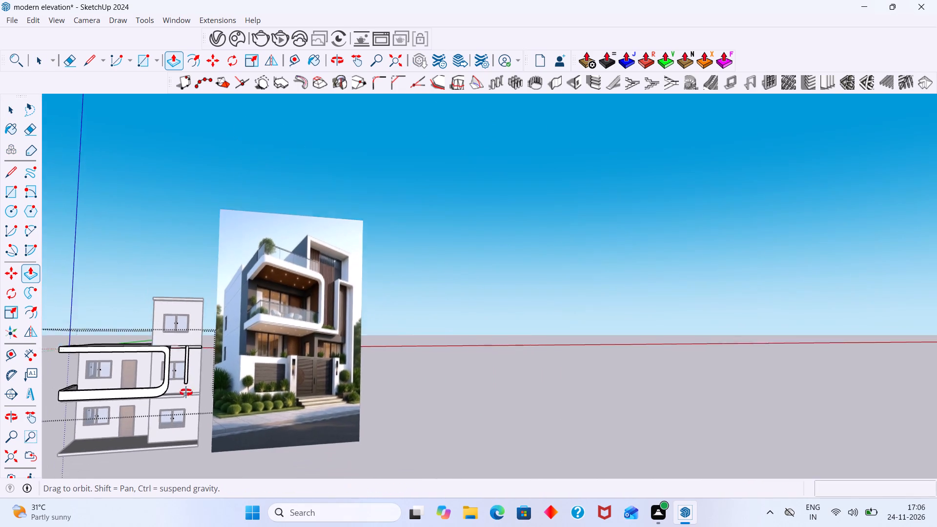
pyautogui.moveTo(186, 392); pyautogui.dragTo(198, 415, button='middle')
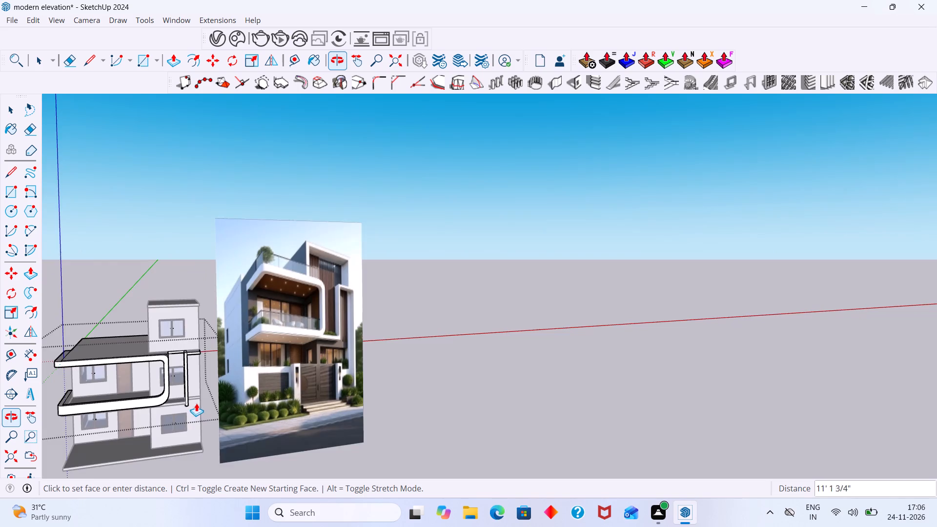
pyautogui.scroll(10, 196, 402)
pyautogui.scroll(-4, 180, 402)
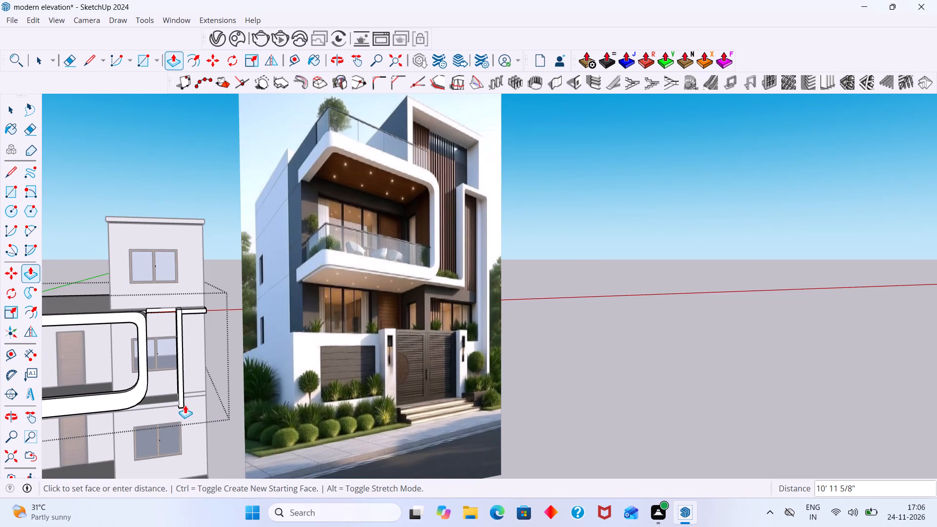
pyautogui.scroll(9, 183, 405)
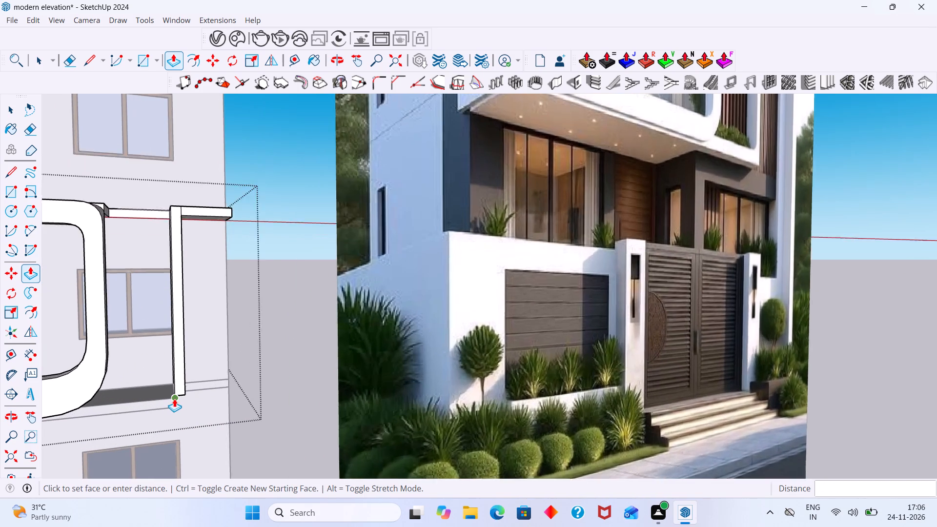
pyautogui.scroll(1, 174, 399)
pyautogui.click(174, 399)
pyautogui.press('space')
pyautogui.scroll(-7, 202, 395)
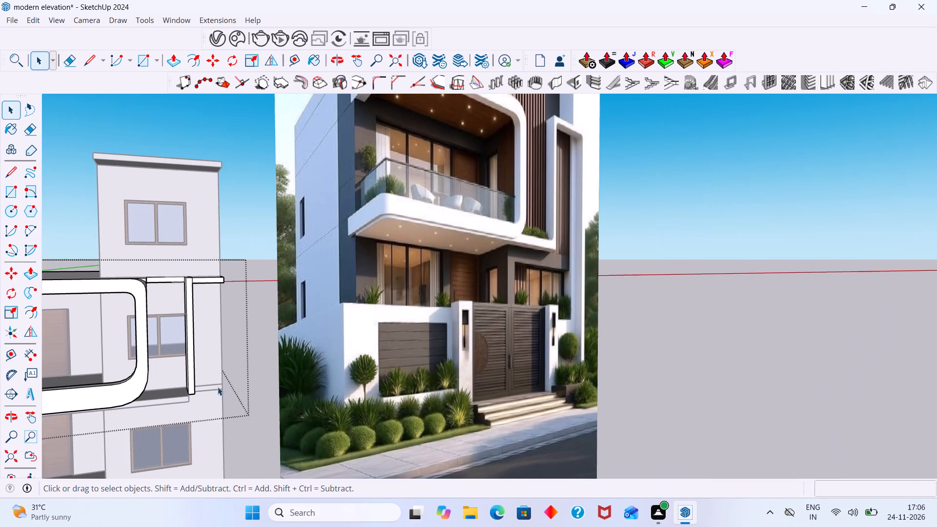
pyautogui.click(259, 364)
# Extend the vertical strip's bottom face down another 6" to the lower slab's bottom edge.
pyautogui.scroll(4, 199, 381)
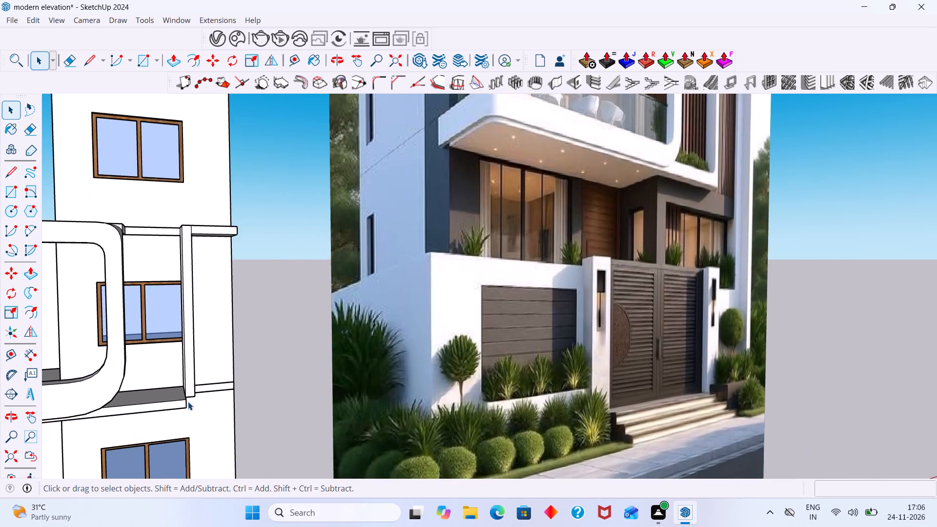
pyautogui.moveTo(188, 402); pyautogui.dragTo(184, 389, button='middle')
pyautogui.scroll(4, 196, 405)
pyautogui.moveTo(196, 404); pyautogui.dragTo(189, 330, button='middle')
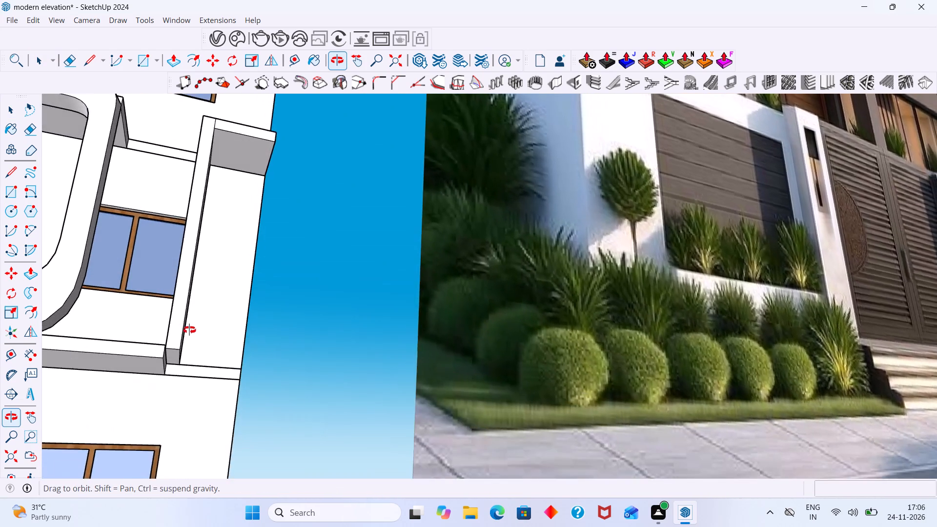
pyautogui.moveTo(189, 330); pyautogui.dragTo(186, 333, button='middle')
pyautogui.scroll(12, 165, 370)
pyautogui.click(165, 348)
pyautogui.doubleClick(167, 349)
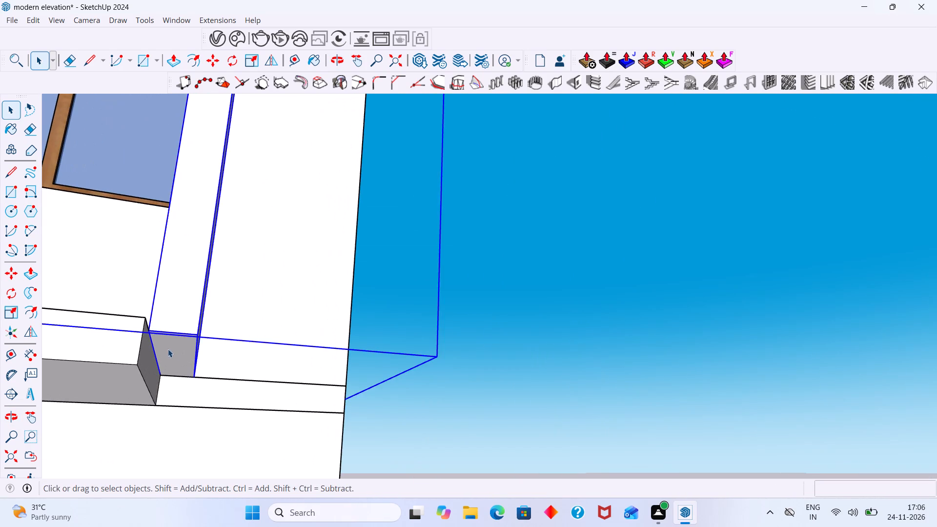
pyautogui.click(171, 355)
pyautogui.press('p')
pyautogui.click(172, 356)
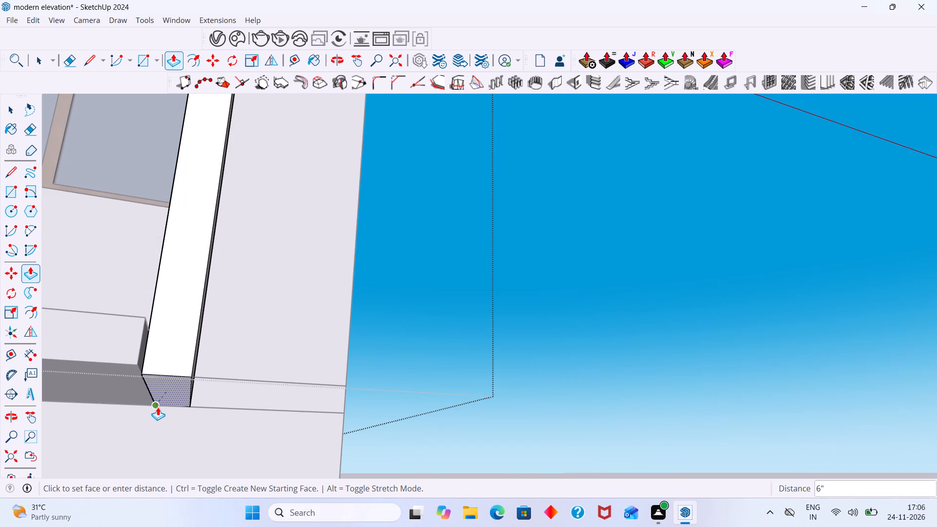
pyautogui.click(158, 407)
pyautogui.press('space')
pyautogui.scroll(-7, 182, 393)
pyautogui.moveTo(183, 391); pyautogui.dragTo(217, 437, button='middle')
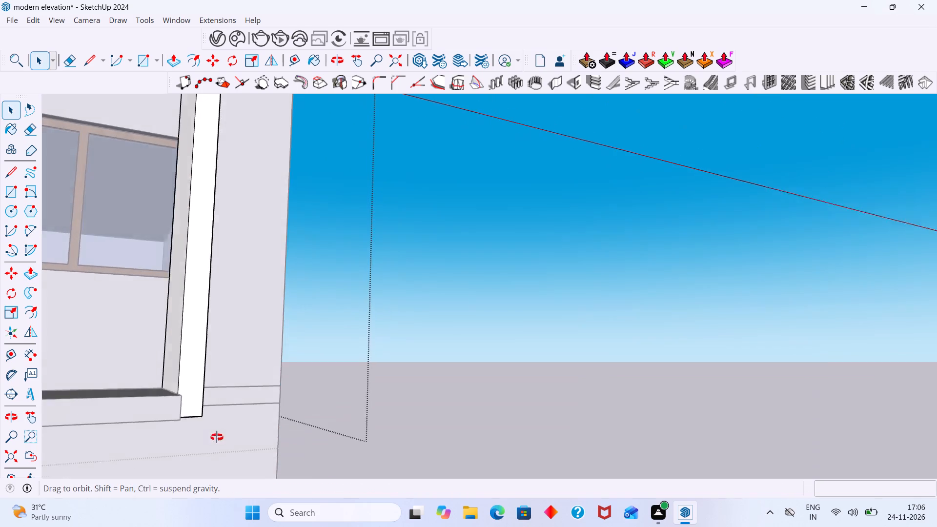
# Leave the strip's group and examine the vertical strip and both slabs against the reference image.
pyautogui.moveTo(217, 437); pyautogui.dragTo(219, 439, button='middle')
pyautogui.scroll(-4, 215, 423)
pyautogui.moveTo(216, 423); pyautogui.dragTo(203, 466, button='middle')
pyautogui.scroll(-4, 238, 429)
pyautogui.click(355, 355)
pyautogui.scroll(-2, 345, 358)
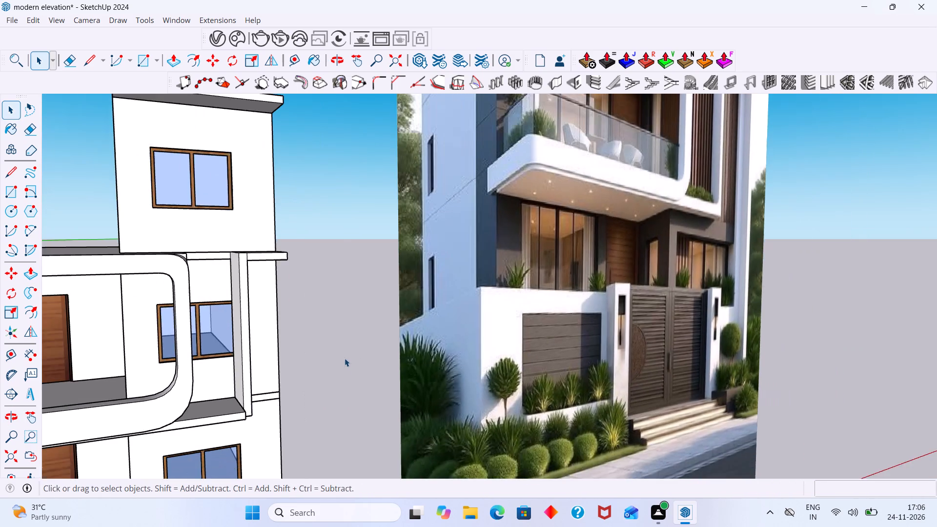
pyautogui.moveTo(341, 358); pyautogui.dragTo(289, 370, button='middle')
pyautogui.scroll(-7, 319, 359)
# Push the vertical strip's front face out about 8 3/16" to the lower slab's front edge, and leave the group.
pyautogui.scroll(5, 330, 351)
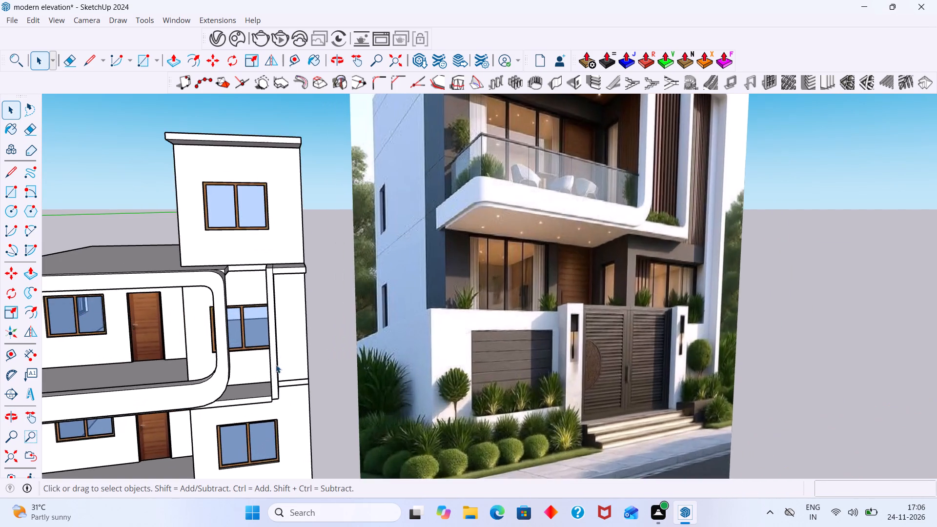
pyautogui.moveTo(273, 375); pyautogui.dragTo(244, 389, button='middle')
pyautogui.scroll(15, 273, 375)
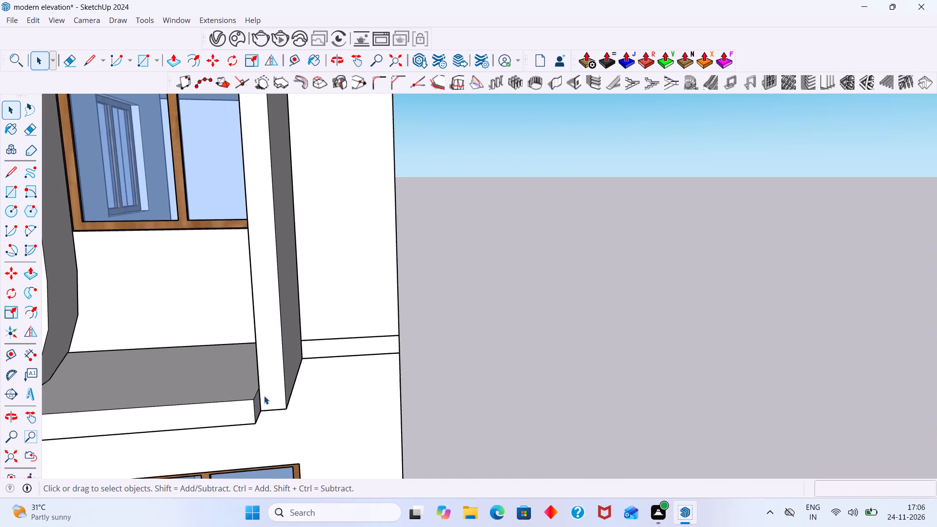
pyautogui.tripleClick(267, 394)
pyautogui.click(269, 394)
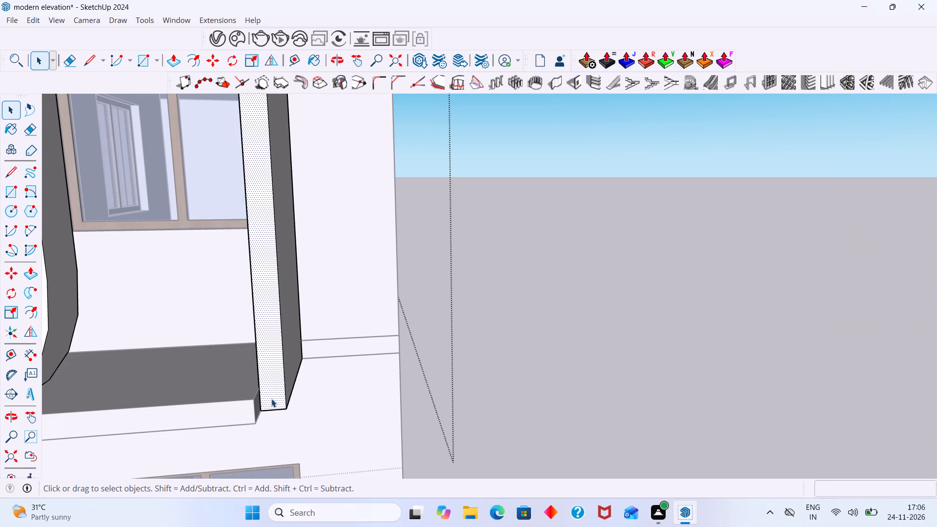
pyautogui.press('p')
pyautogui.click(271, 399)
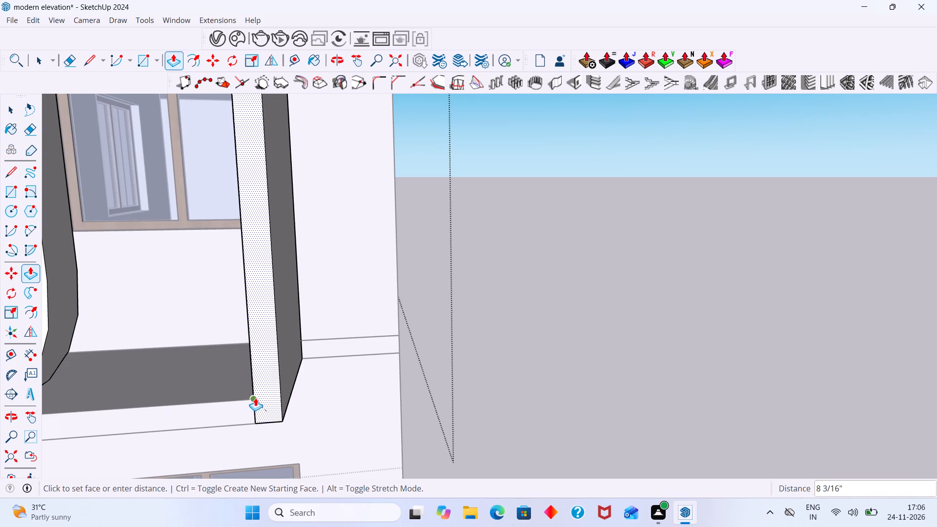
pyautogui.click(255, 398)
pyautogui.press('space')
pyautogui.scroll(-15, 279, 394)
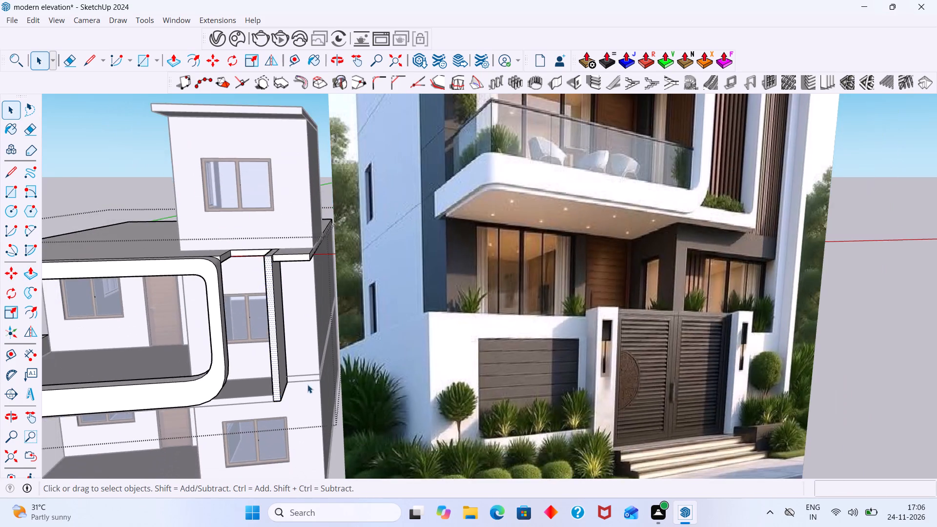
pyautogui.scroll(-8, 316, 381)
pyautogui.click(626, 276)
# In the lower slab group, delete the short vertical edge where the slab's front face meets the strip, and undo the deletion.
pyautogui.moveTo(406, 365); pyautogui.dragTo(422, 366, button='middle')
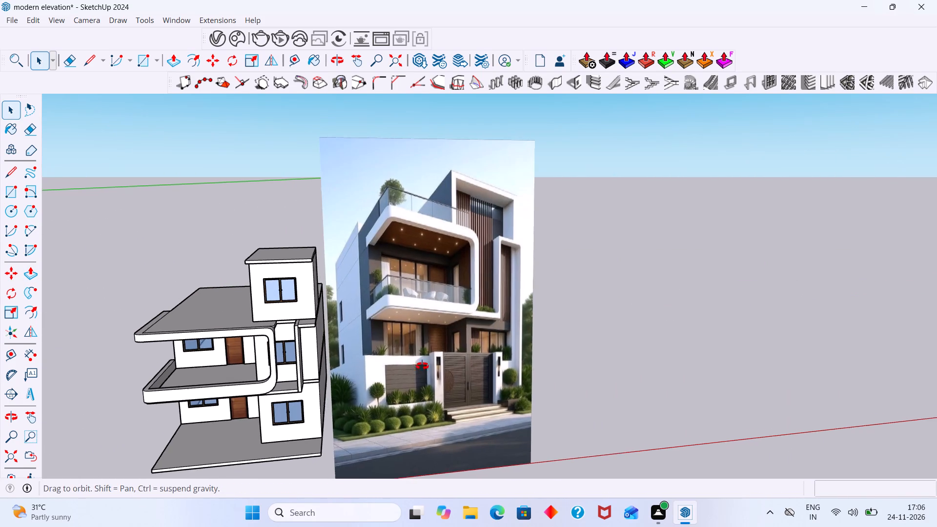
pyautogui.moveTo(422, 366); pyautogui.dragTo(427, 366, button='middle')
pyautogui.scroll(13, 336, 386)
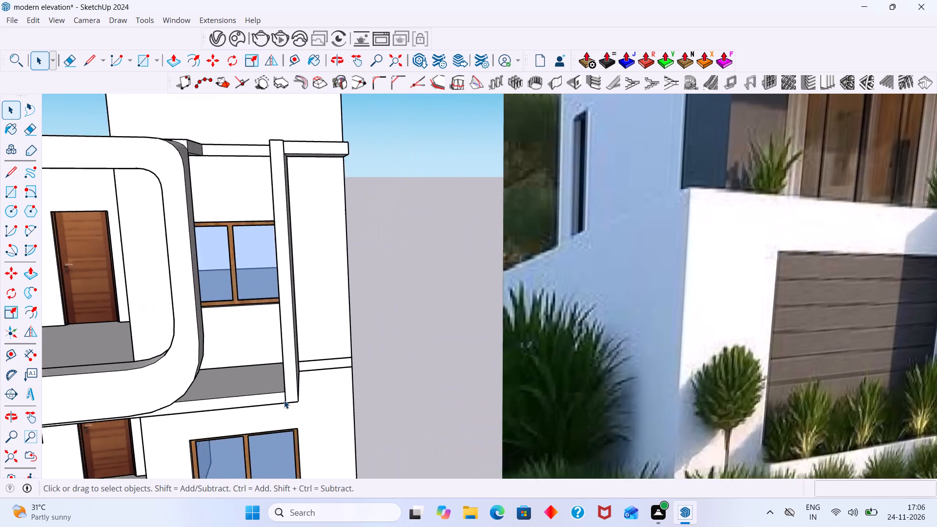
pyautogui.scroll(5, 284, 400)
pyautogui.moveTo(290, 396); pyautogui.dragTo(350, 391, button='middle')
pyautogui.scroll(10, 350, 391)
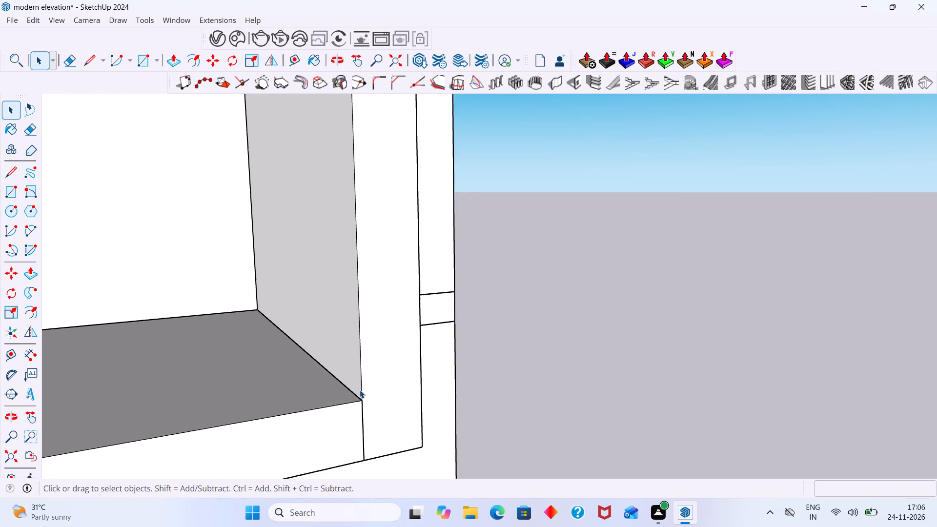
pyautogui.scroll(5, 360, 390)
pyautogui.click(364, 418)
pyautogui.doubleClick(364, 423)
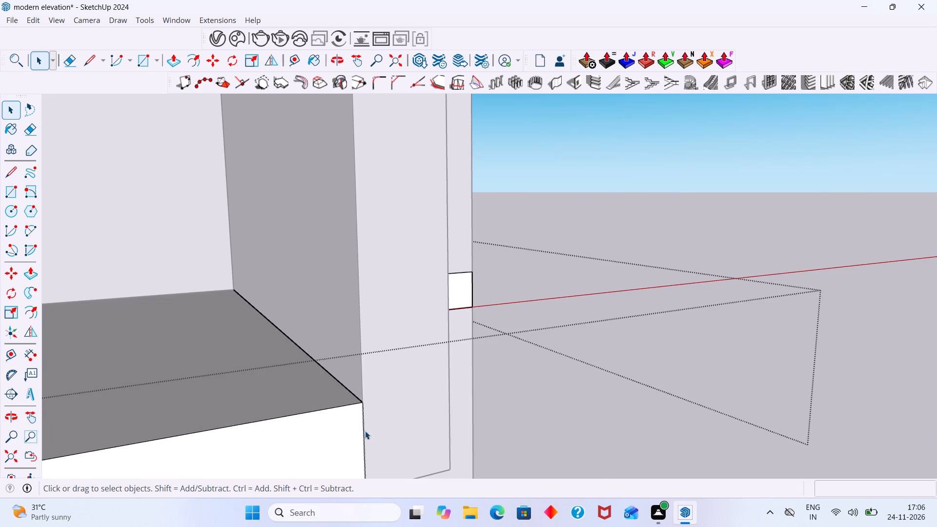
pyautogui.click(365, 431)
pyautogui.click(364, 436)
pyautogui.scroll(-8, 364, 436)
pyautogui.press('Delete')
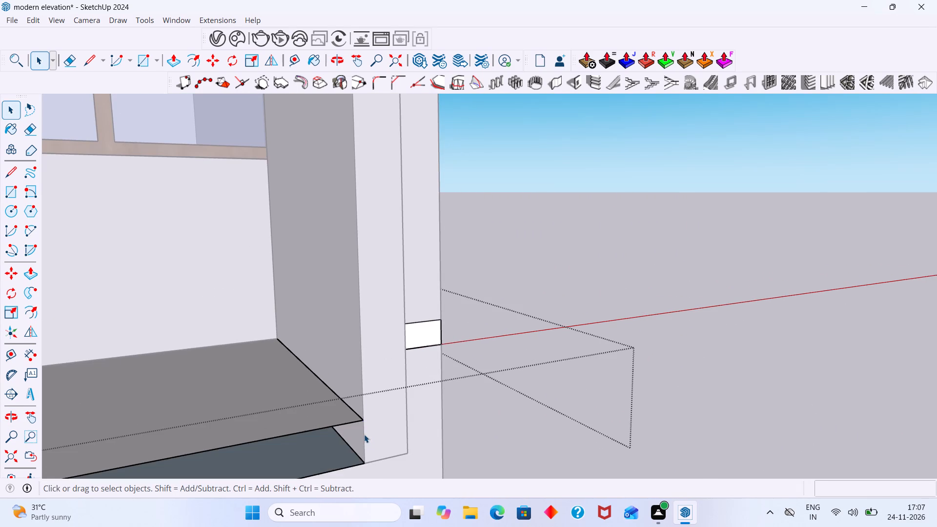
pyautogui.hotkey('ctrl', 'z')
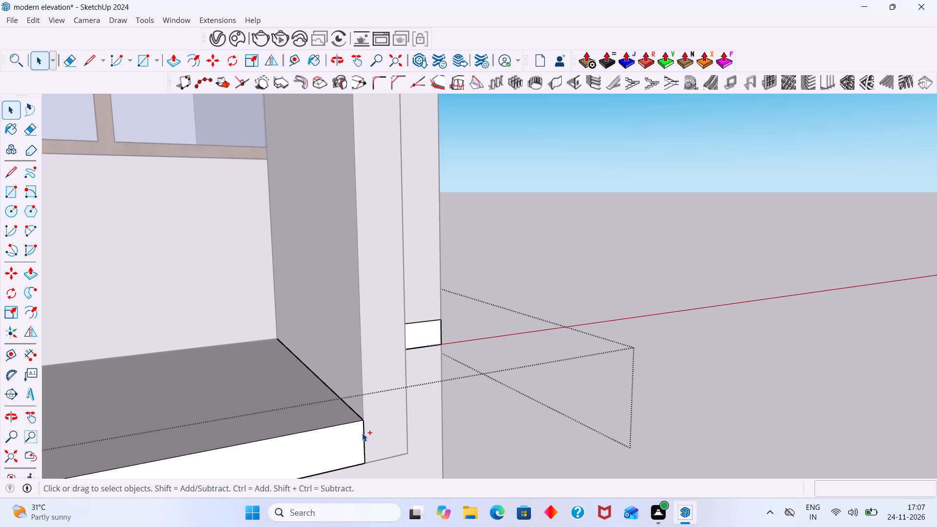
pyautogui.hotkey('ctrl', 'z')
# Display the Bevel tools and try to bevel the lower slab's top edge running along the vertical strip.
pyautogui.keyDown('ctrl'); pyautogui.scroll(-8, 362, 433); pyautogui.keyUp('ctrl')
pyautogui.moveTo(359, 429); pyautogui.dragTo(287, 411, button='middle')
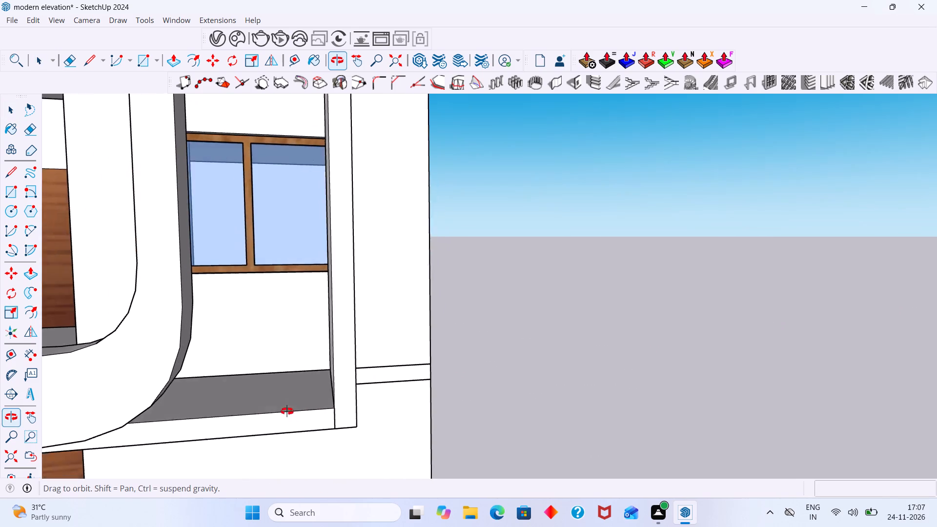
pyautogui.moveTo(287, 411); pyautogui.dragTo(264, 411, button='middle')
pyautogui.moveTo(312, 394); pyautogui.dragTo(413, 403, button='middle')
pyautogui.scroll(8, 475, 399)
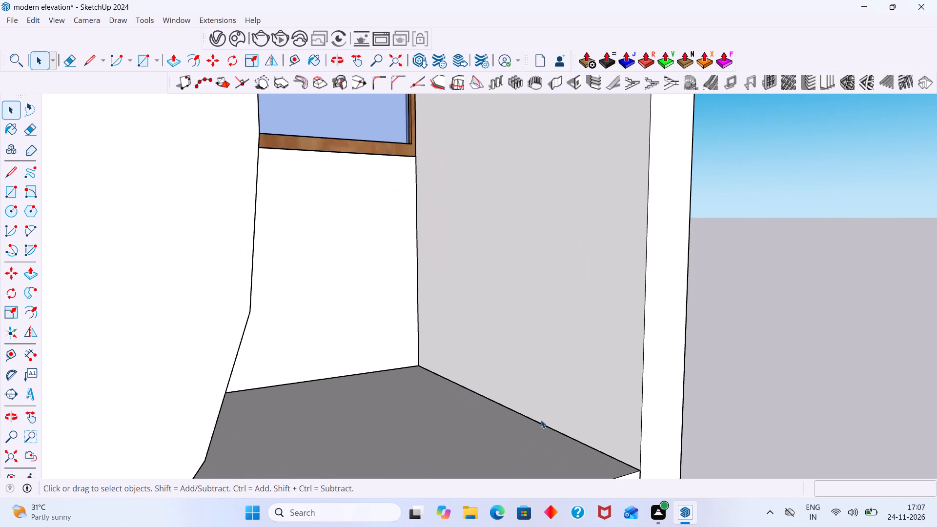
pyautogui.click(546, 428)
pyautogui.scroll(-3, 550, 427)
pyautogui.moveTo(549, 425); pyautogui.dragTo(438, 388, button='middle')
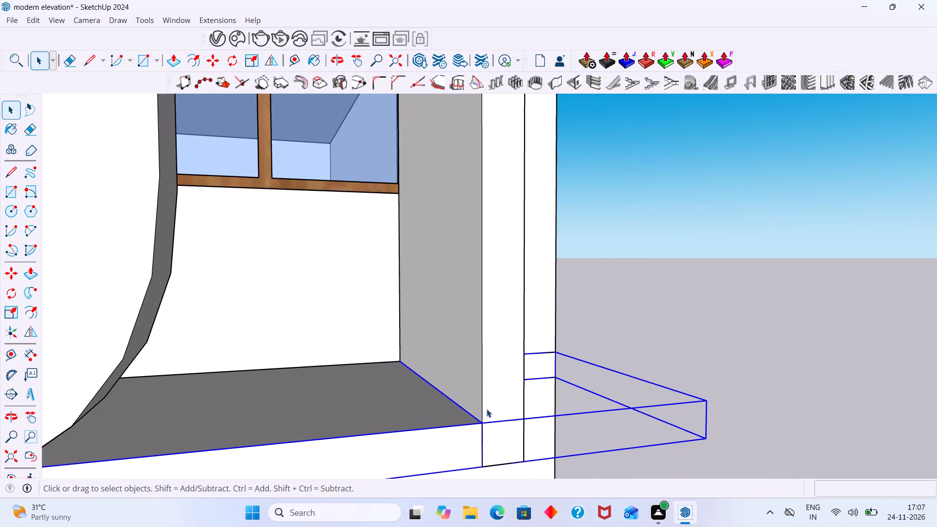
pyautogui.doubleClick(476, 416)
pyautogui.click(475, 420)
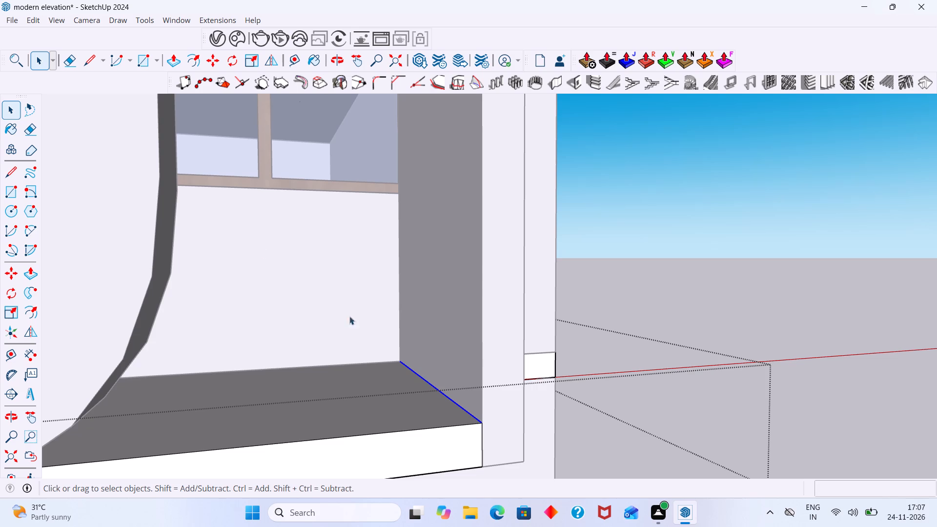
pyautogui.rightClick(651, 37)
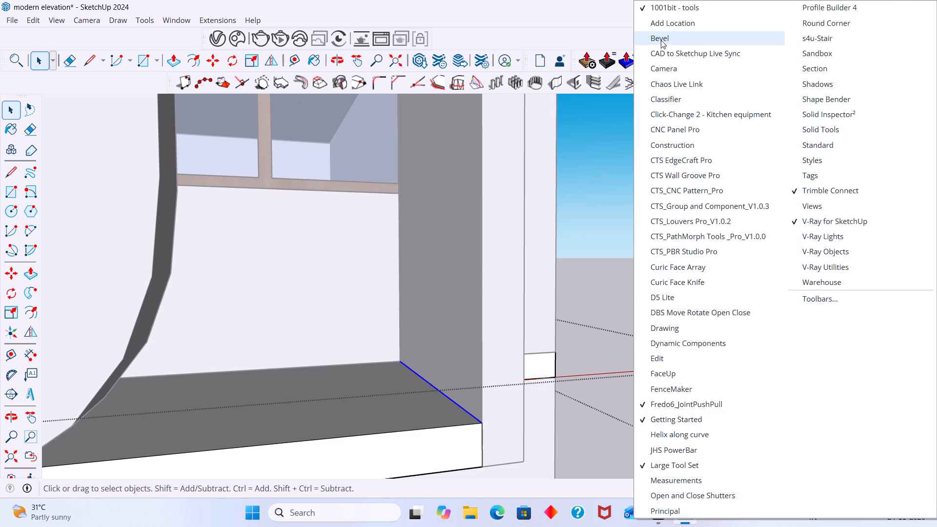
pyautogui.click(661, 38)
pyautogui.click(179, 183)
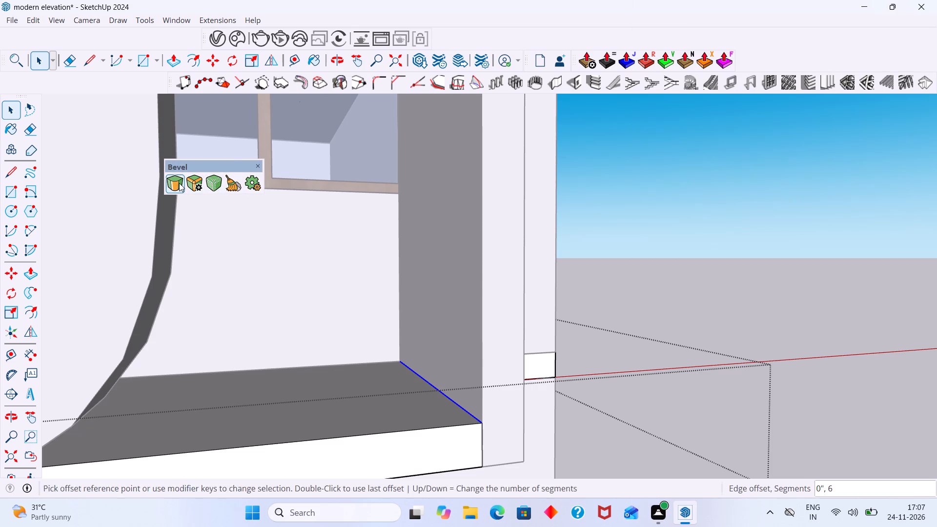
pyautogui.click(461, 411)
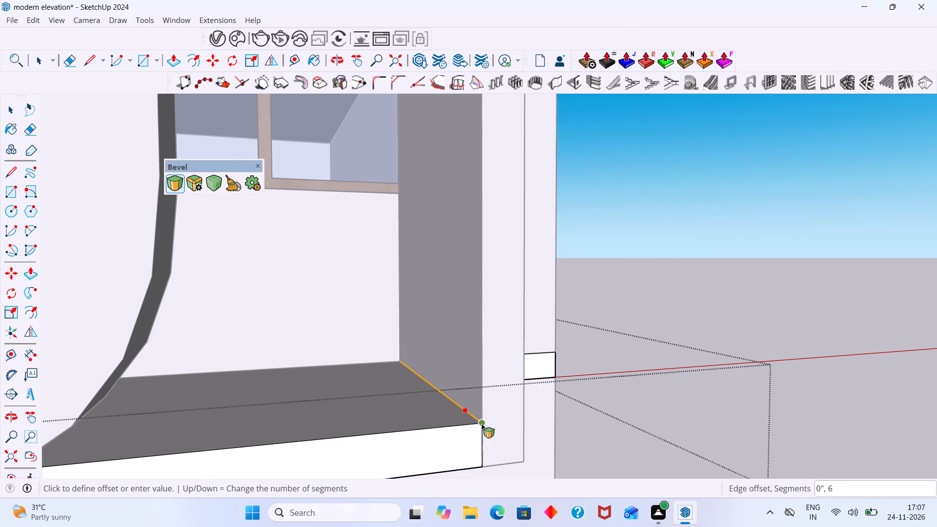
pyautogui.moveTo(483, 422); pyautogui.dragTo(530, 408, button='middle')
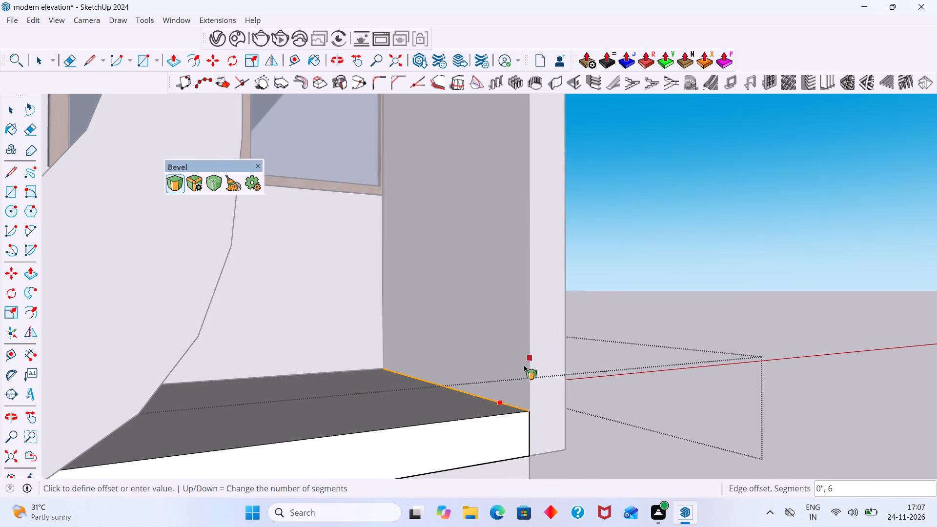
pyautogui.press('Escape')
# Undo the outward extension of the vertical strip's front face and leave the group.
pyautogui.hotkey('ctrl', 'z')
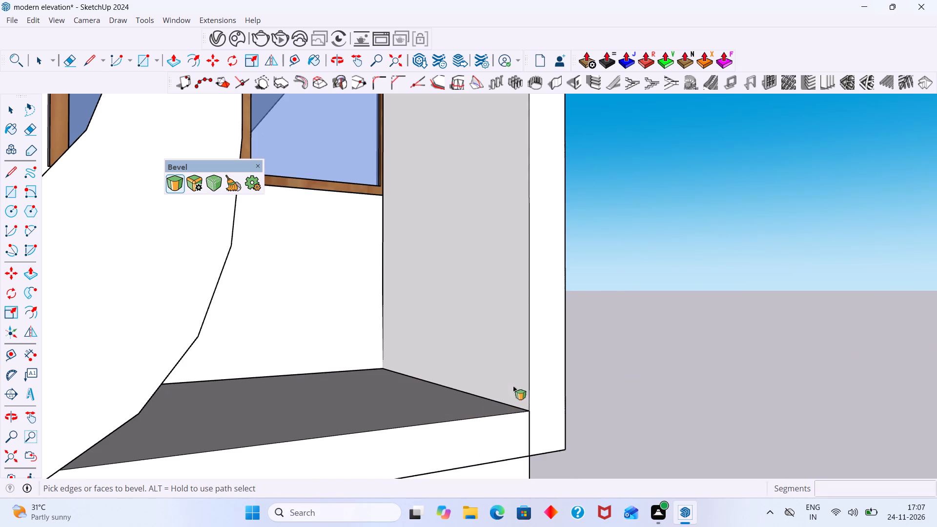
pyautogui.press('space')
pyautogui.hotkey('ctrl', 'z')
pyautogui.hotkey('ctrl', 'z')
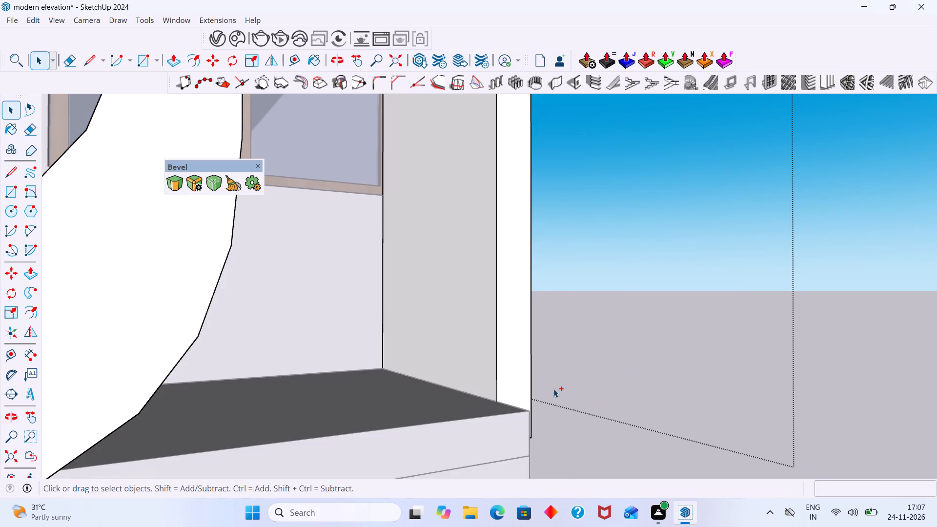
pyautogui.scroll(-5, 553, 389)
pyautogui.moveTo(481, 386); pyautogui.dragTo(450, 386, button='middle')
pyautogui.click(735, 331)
# Examine the balcony frames, slabs and vertical strip against the reference image.
pyautogui.moveTo(515, 403); pyautogui.dragTo(446, 473, button='middle')
pyautogui.scroll(-1, 444, 449)
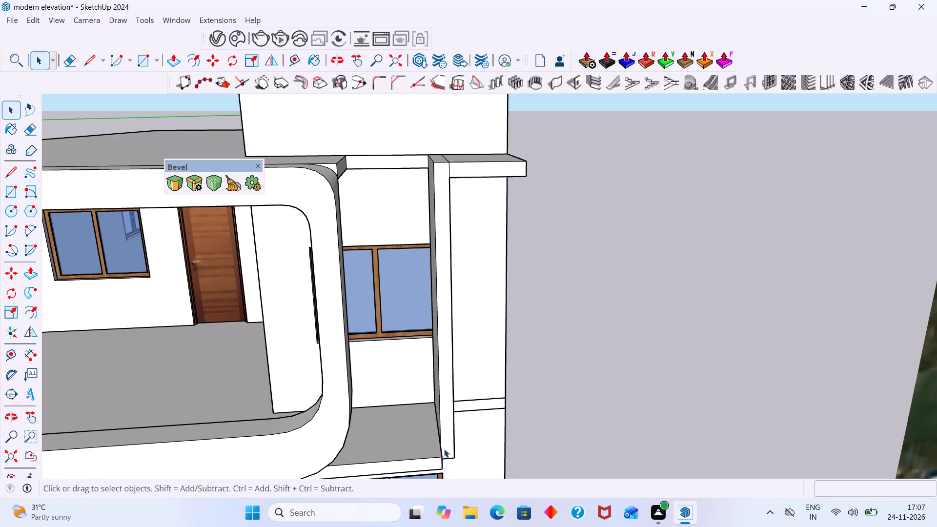
pyautogui.moveTo(444, 448); pyautogui.dragTo(444, 381, button='middle')
pyautogui.scroll(7, 436, 377)
pyautogui.moveTo(429, 376); pyautogui.dragTo(450, 377, button='middle')
pyautogui.scroll(-20, 454, 377)
pyautogui.scroll(-6, 454, 377)
pyautogui.moveTo(455, 377); pyautogui.dragTo(430, 374, button='middle')
pyautogui.scroll(3, 446, 356)
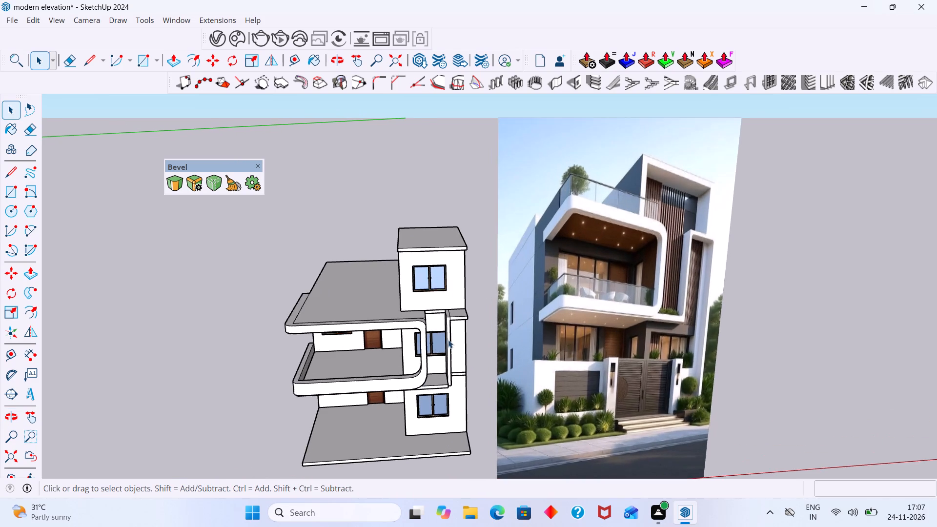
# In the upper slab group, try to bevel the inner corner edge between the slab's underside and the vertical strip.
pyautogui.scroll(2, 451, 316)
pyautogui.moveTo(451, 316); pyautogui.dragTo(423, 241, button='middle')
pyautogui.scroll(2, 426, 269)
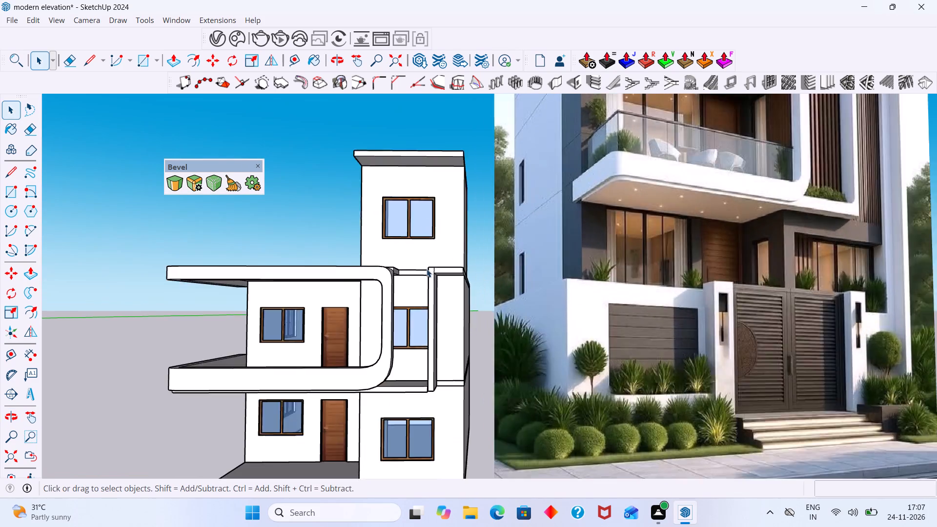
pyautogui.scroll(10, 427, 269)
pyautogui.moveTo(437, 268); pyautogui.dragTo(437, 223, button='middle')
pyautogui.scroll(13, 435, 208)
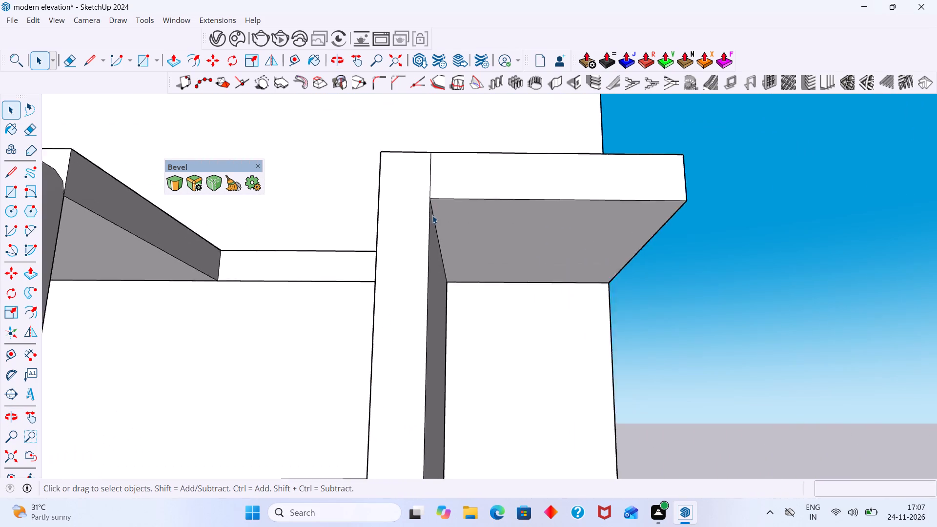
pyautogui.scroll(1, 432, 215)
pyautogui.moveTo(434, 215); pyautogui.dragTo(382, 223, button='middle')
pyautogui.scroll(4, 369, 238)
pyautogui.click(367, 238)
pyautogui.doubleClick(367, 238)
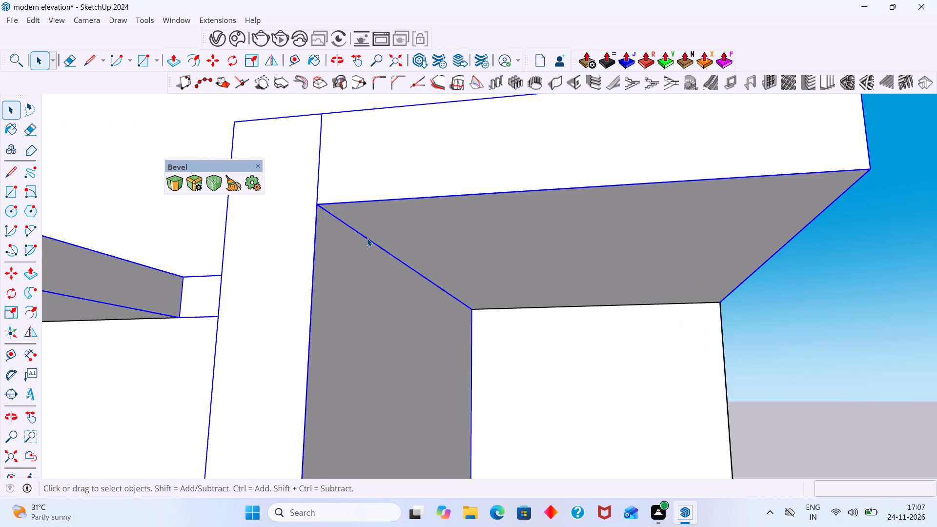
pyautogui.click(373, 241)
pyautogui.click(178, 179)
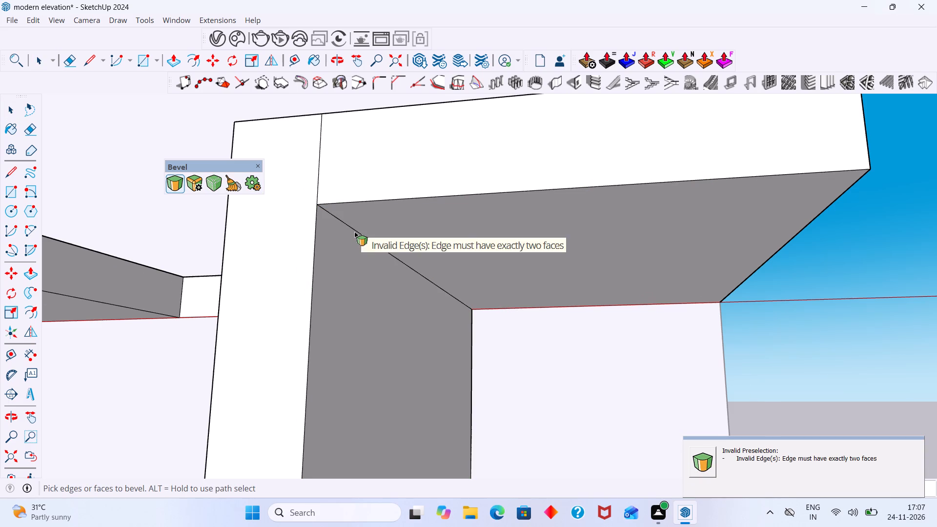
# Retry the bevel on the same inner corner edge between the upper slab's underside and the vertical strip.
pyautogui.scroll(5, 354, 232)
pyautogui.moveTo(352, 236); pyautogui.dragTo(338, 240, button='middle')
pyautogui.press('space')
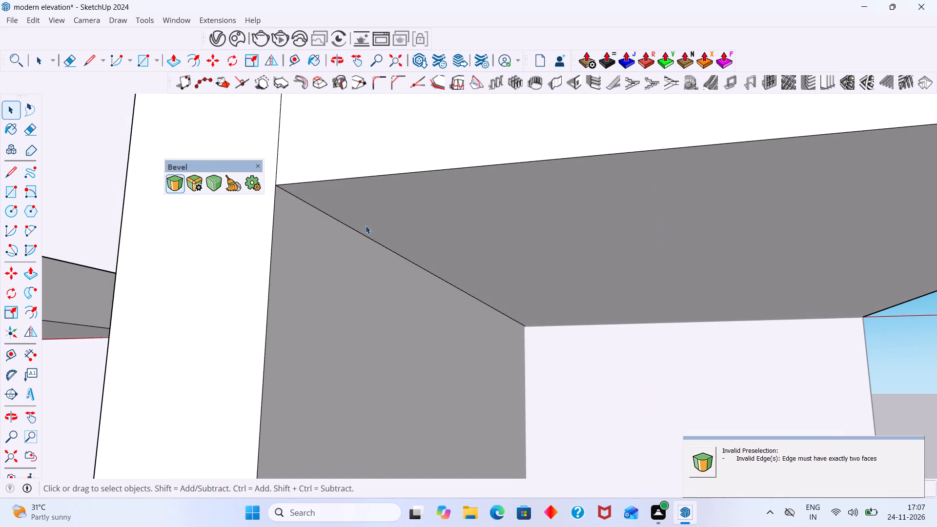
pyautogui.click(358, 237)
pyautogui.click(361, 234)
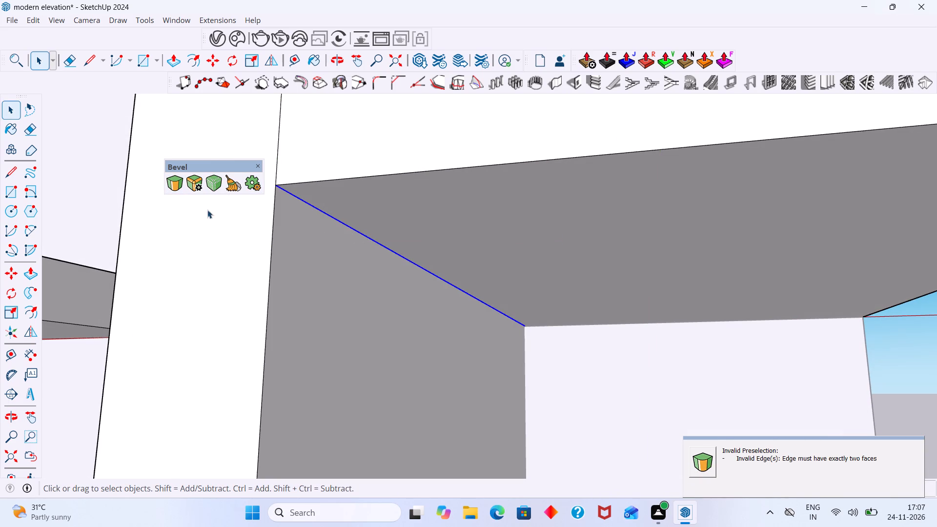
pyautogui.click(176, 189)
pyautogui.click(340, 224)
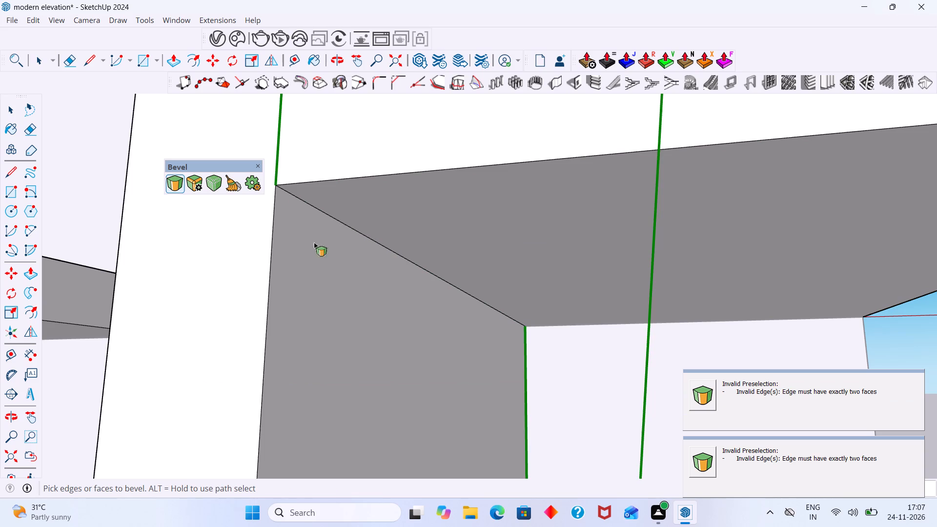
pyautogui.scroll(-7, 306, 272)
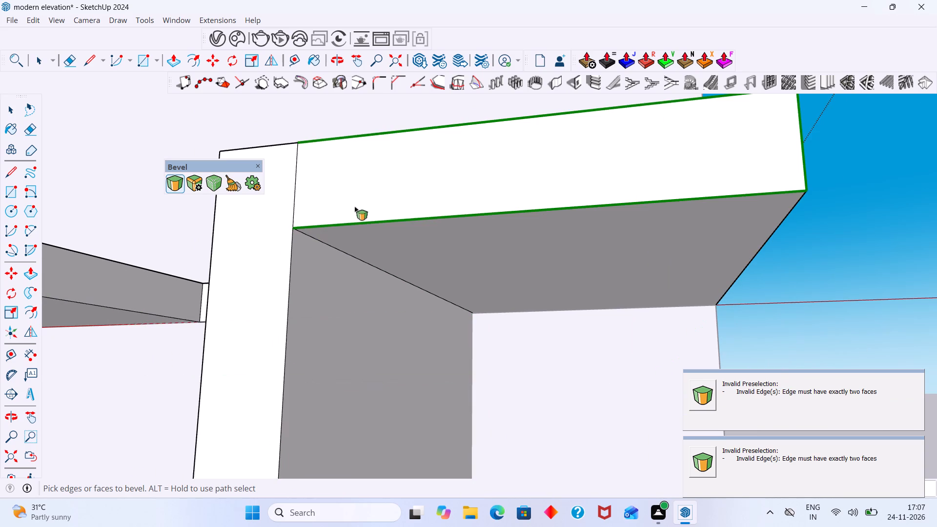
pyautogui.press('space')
# Examine the junction of the upper slab and vertical strip, comparing it with the reference image.
pyautogui.moveTo(335, 237); pyautogui.dragTo(450, 318, button='middle')
pyautogui.scroll(-12, 451, 315)
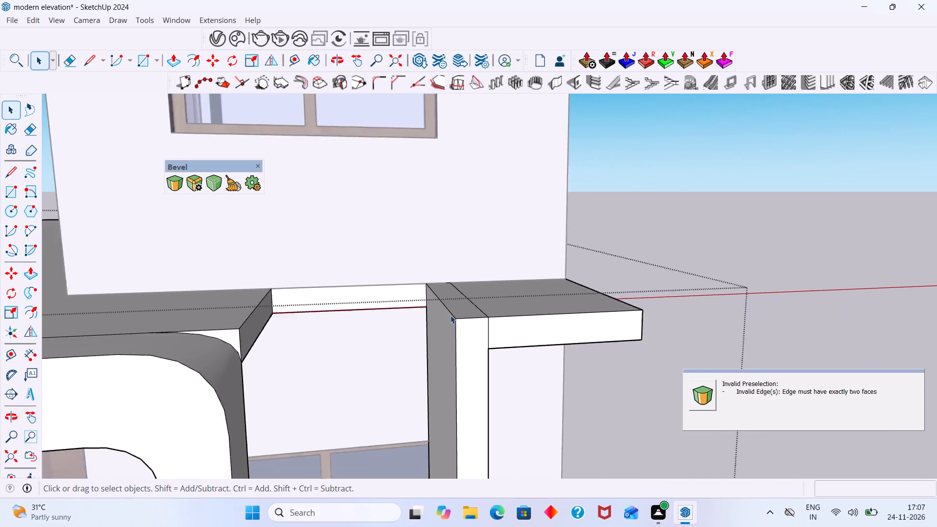
pyautogui.scroll(-19, 450, 315)
pyautogui.scroll(-3, 455, 323)
pyautogui.moveTo(471, 326); pyautogui.dragTo(431, 291, button='middle')
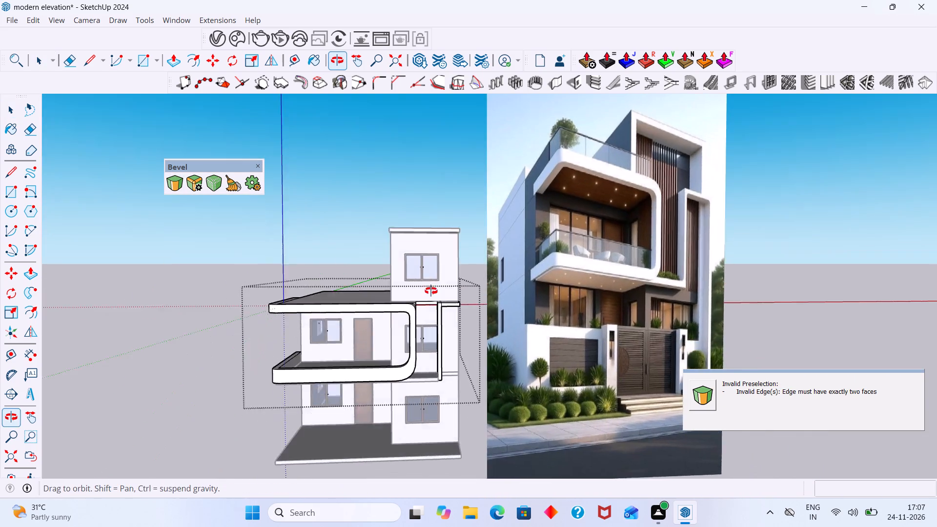
pyautogui.moveTo(431, 291); pyautogui.dragTo(418, 285, button='middle')
pyautogui.scroll(18, 390, 304)
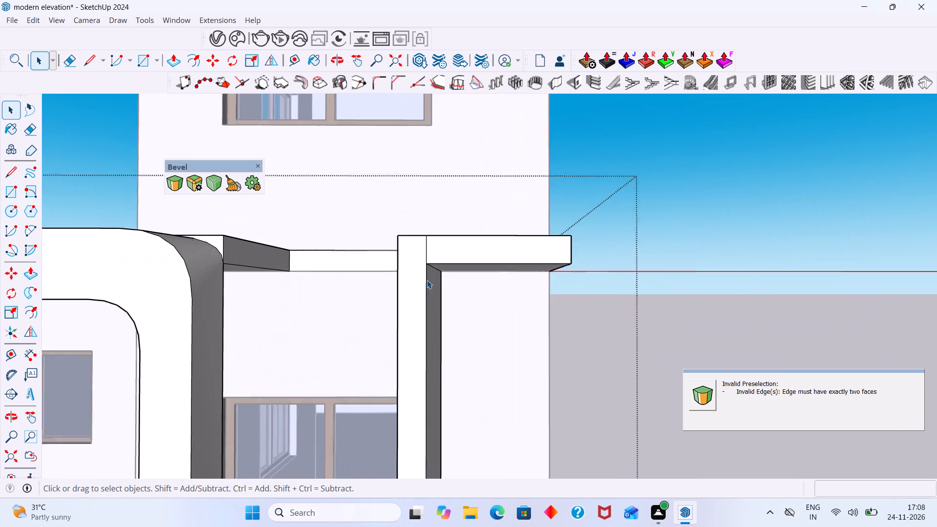
# Delete the short seam line separating the vertical strip's front face from the upper slab's front face.
pyautogui.scroll(16, 427, 280)
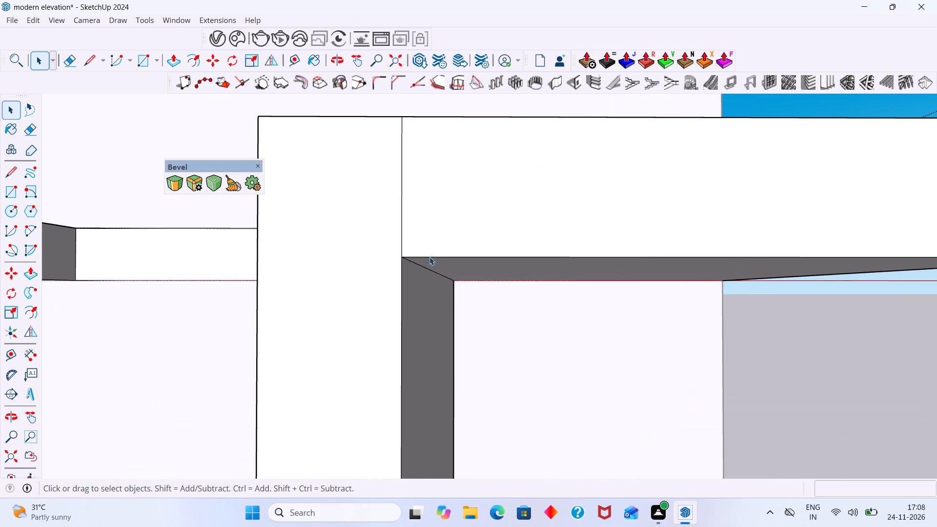
pyautogui.click(401, 247)
pyautogui.press('Delete')
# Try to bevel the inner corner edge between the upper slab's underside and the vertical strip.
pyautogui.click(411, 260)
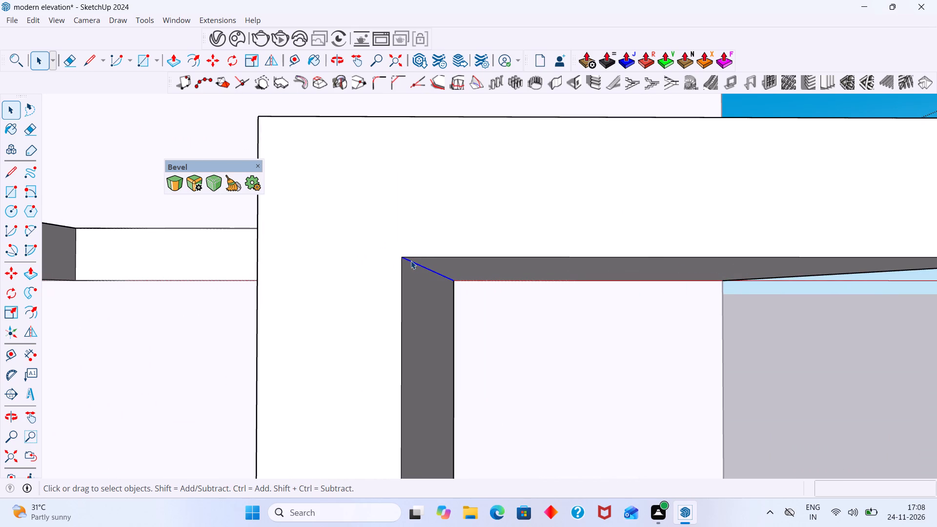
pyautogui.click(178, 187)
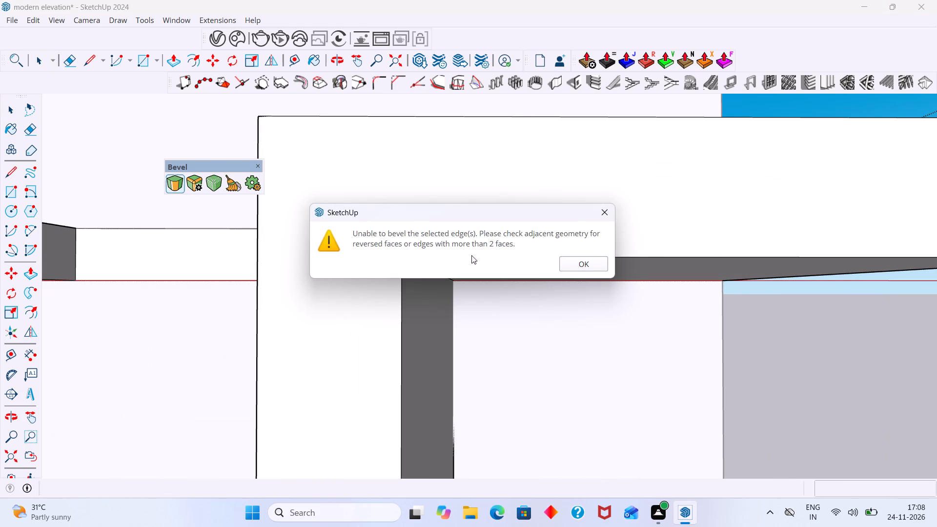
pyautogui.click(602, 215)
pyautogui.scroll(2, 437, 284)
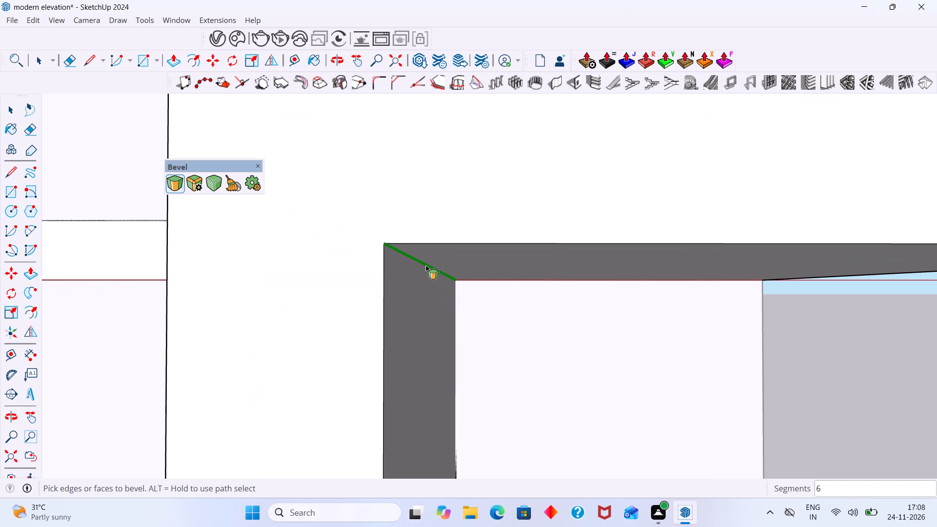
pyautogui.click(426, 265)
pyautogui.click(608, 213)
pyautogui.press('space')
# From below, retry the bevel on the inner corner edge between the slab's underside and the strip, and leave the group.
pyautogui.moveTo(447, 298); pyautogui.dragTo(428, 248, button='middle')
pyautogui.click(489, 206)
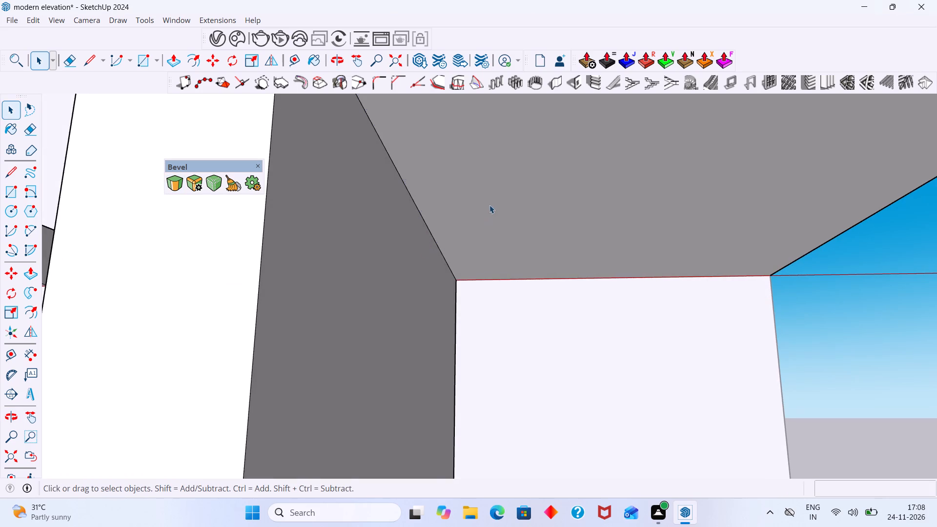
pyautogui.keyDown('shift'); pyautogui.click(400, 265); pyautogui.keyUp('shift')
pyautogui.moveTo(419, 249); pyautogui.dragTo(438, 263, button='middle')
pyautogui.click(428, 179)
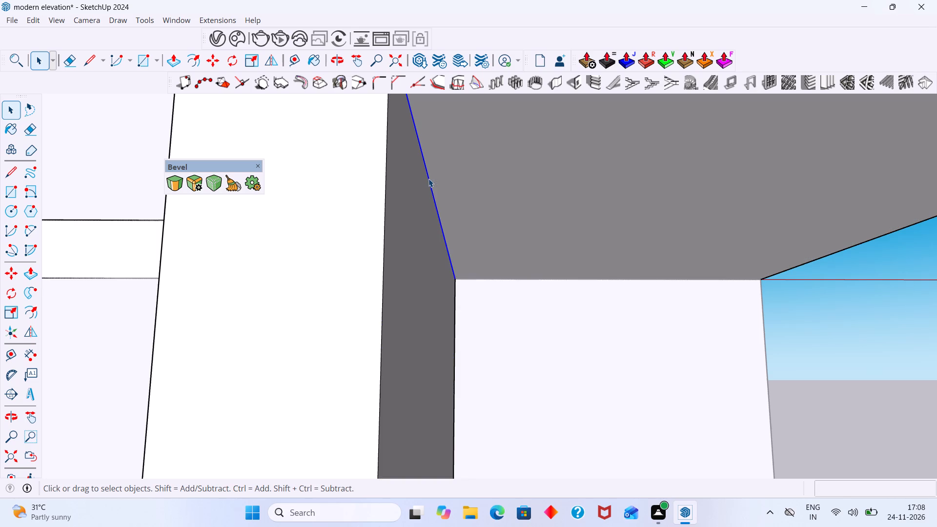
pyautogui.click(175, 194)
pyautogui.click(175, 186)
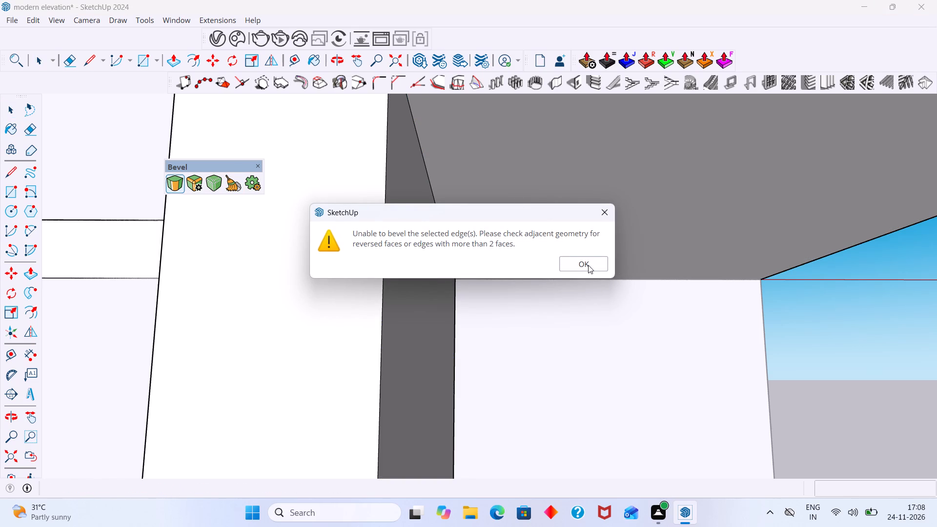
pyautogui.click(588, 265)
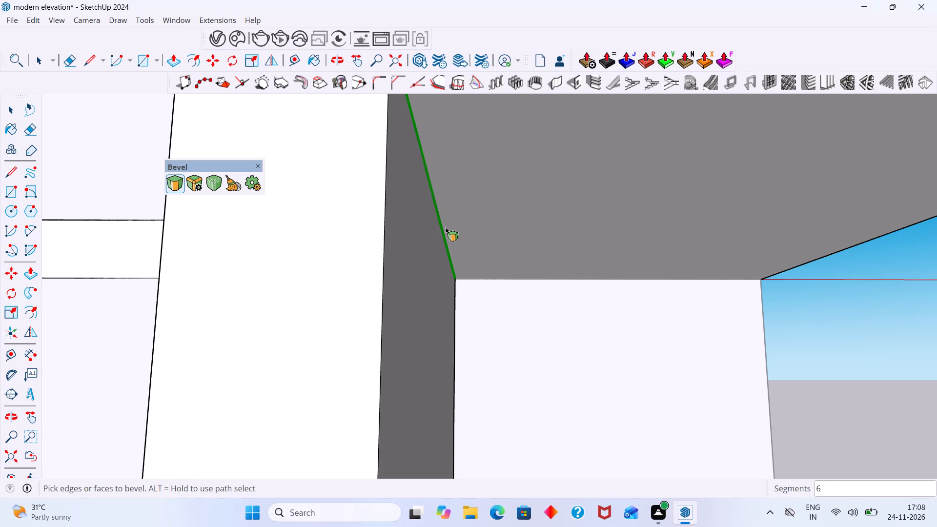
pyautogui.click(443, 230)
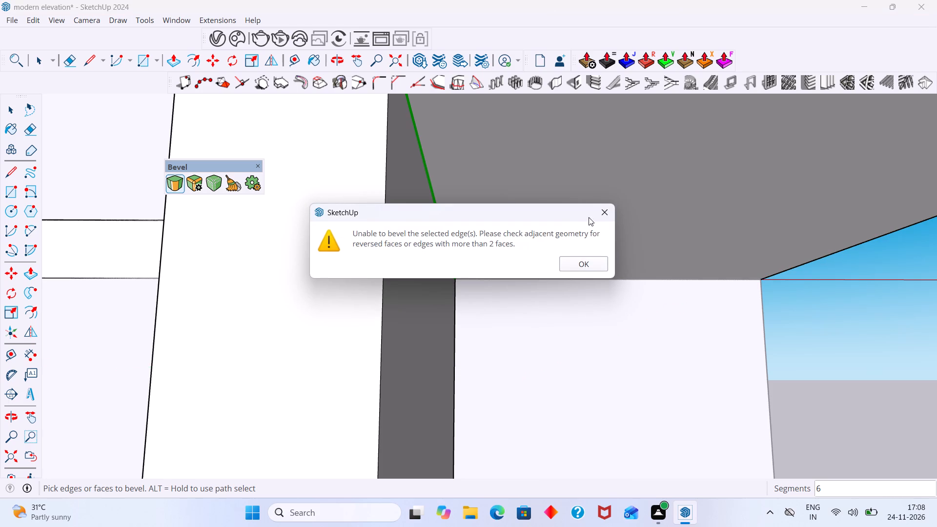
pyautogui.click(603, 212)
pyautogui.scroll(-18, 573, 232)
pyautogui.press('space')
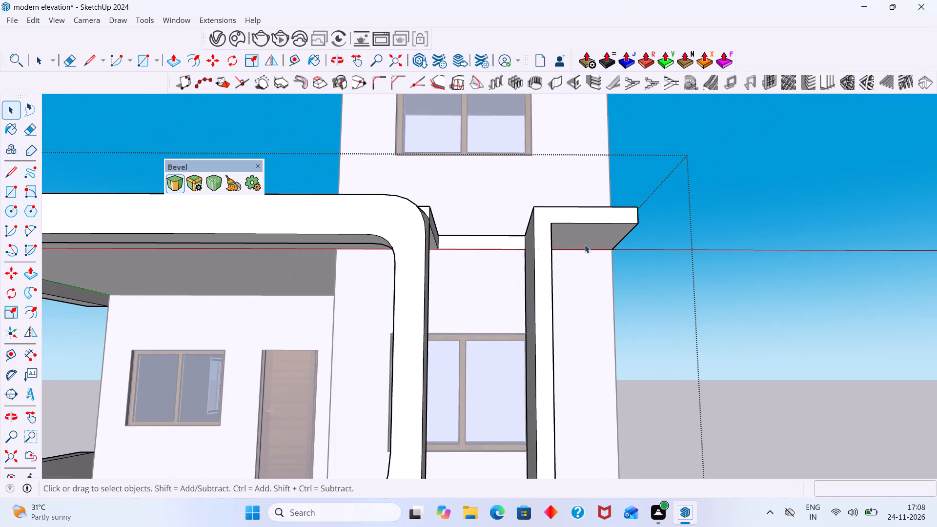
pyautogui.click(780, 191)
# Examine the whole elevation and the junction of upper slab and vertical strip against the reference image.
pyautogui.moveTo(630, 245); pyautogui.dragTo(526, 306, button='middle')
pyautogui.moveTo(601, 288); pyautogui.dragTo(618, 285, button='middle')
pyautogui.scroll(-4, 426, 309)
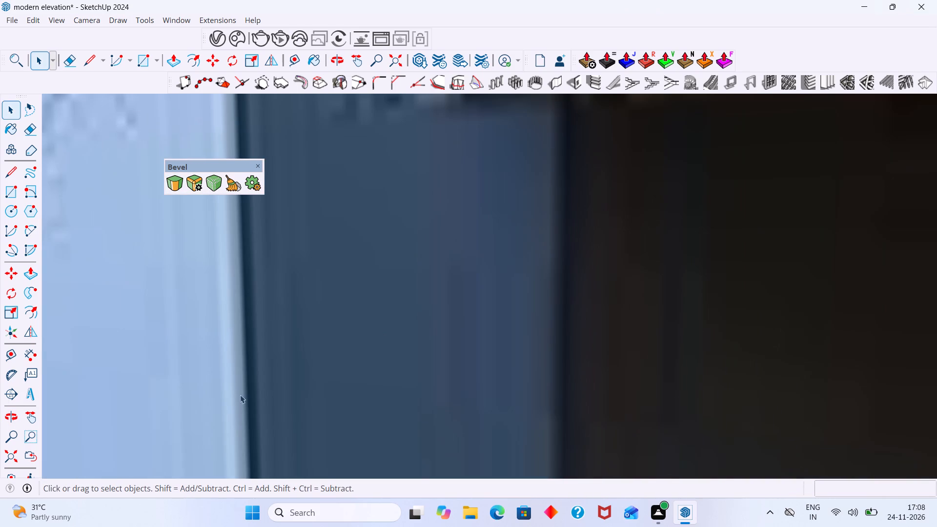
pyautogui.click(16, 458)
pyautogui.scroll(-2, 469, 304)
pyautogui.scroll(3, 346, 320)
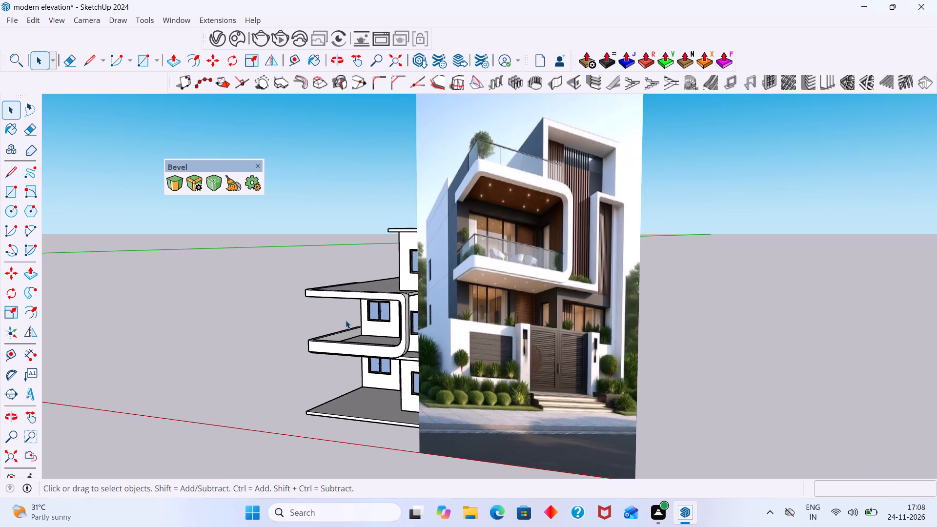
pyautogui.moveTo(367, 318); pyautogui.dragTo(465, 307, button='middle')
pyautogui.scroll(-1, 471, 302)
pyautogui.scroll(8, 493, 296)
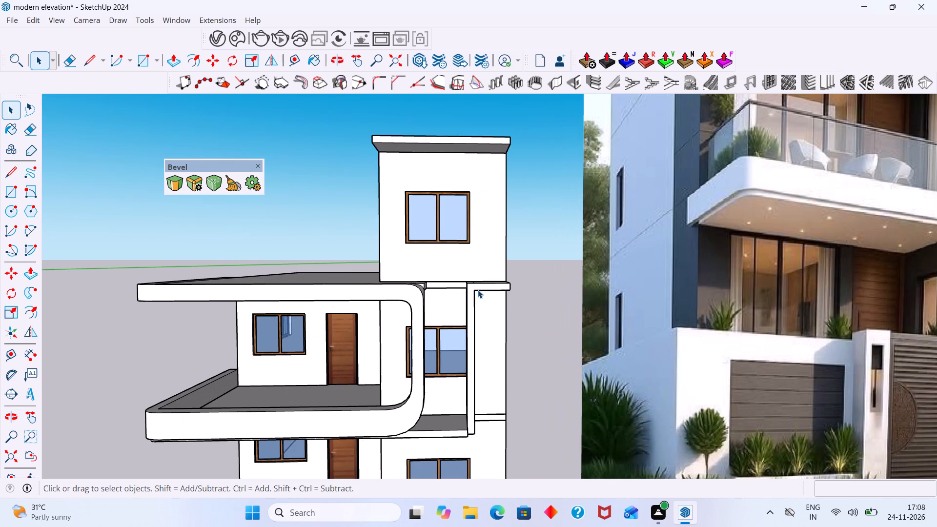
pyautogui.scroll(-6, 478, 290)
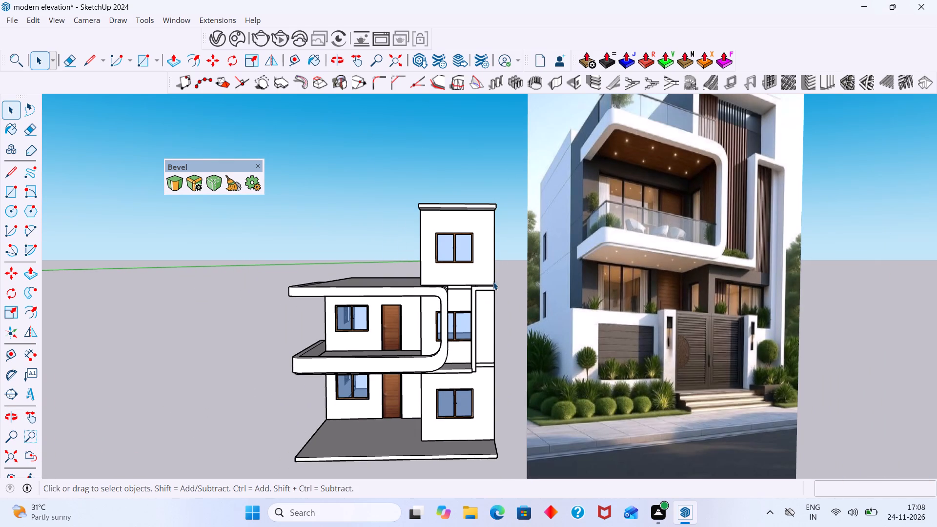
pyautogui.moveTo(458, 291); pyautogui.dragTo(393, 276, button='middle')
pyautogui.scroll(7, 415, 278)
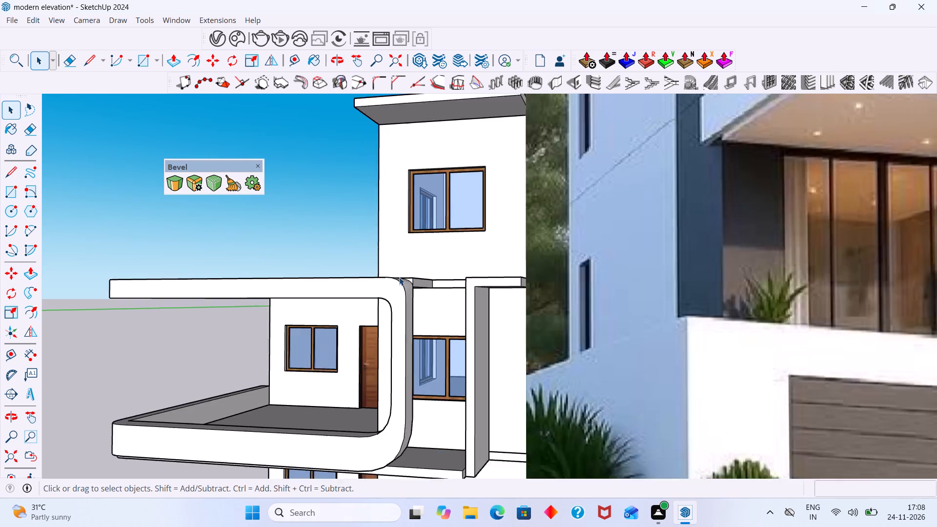
pyautogui.scroll(16, 399, 277)
pyautogui.scroll(-19, 405, 272)
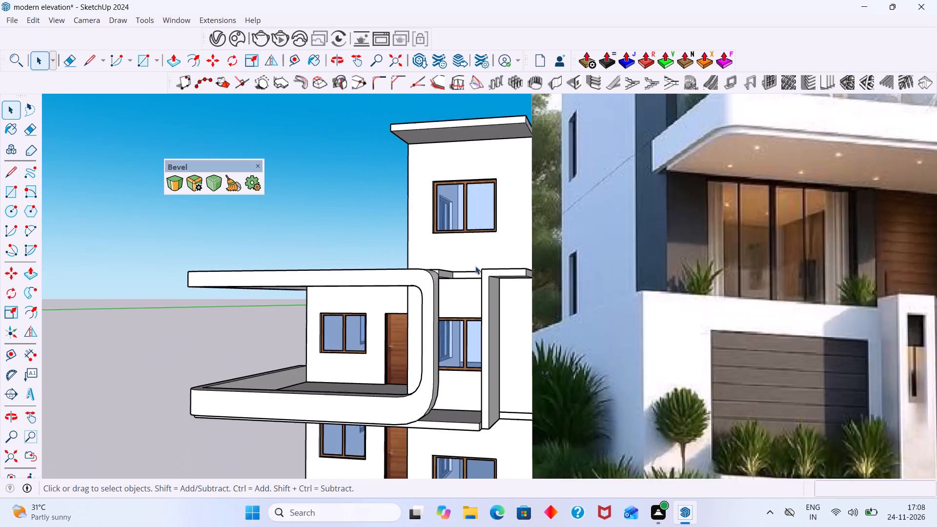
pyautogui.moveTo(494, 284); pyautogui.dragTo(520, 311, button='middle')
pyautogui.moveTo(525, 311); pyautogui.dragTo(527, 259, button='middle')
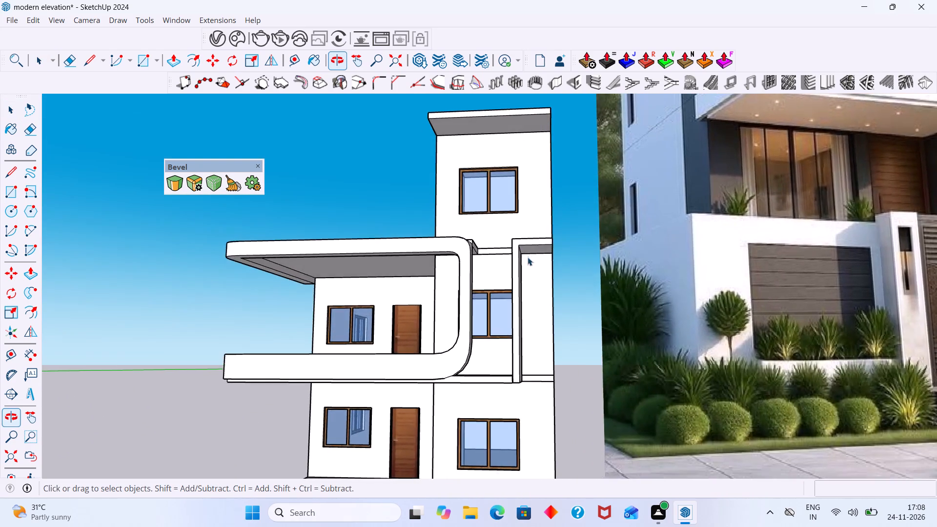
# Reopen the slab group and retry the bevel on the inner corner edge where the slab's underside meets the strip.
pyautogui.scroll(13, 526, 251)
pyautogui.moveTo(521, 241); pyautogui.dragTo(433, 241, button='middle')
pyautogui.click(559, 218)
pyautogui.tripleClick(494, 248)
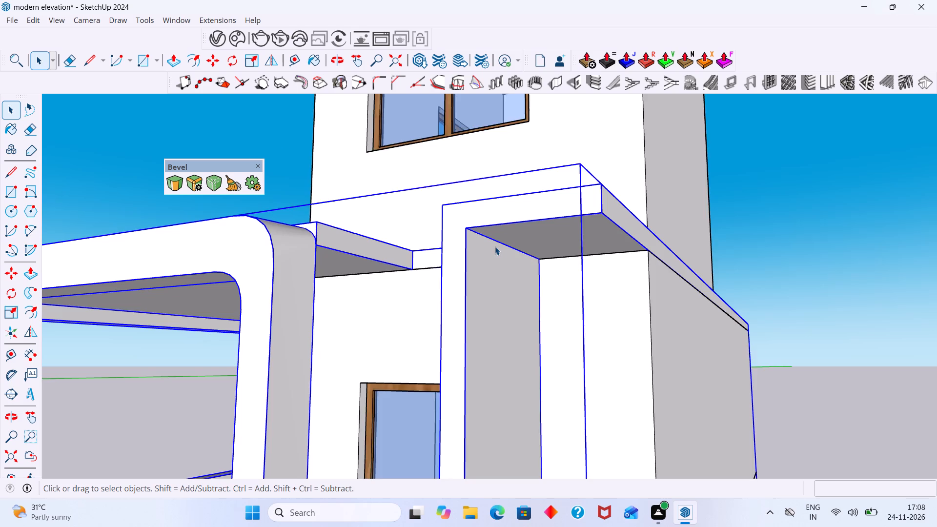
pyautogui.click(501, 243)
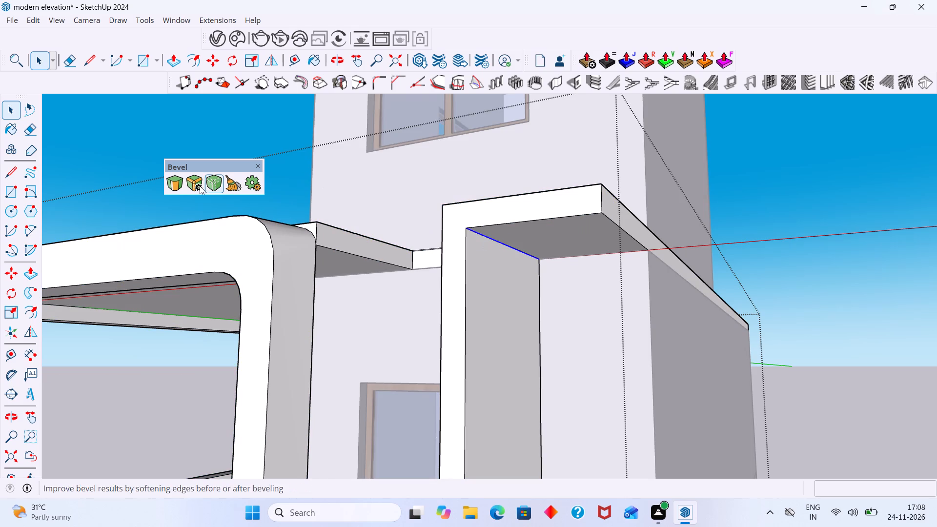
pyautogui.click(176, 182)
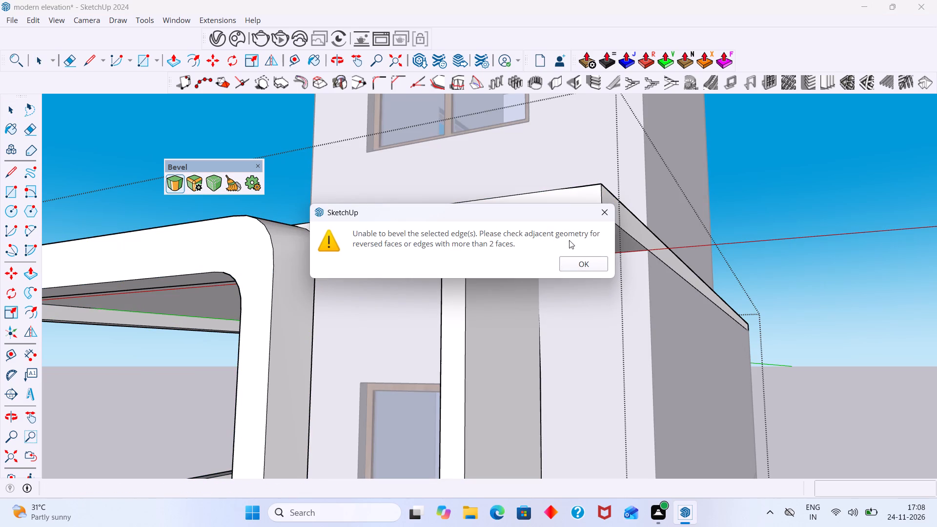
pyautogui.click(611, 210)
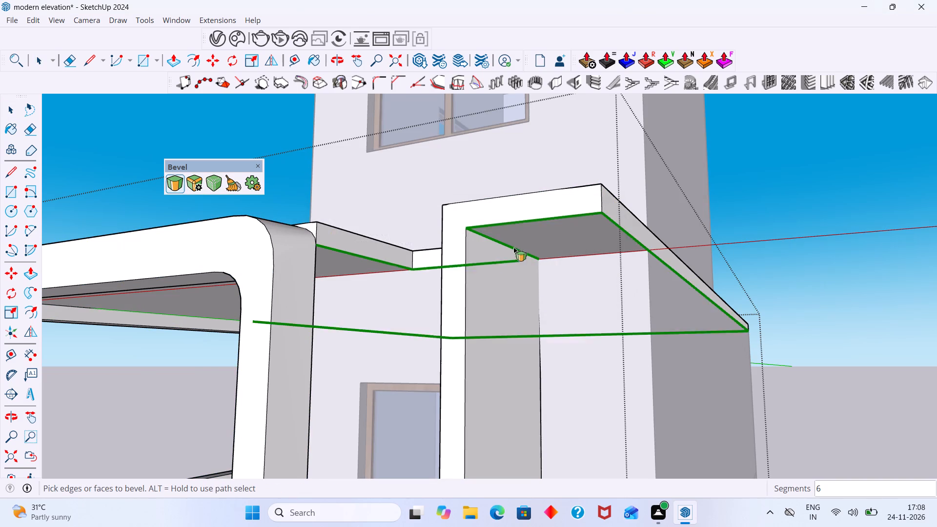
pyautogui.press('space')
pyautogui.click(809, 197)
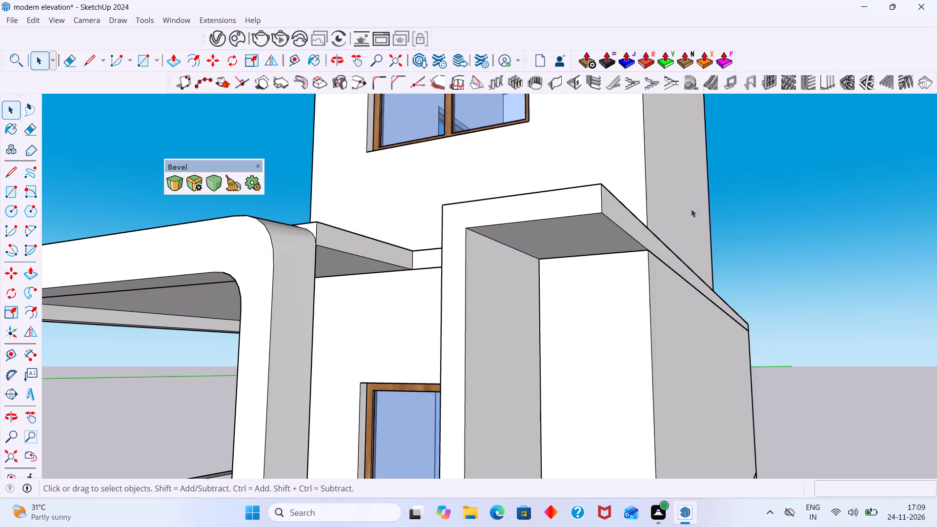
# Examine the overall elevation beside the reference image, focusing on the balcony frame and vertical strip.
pyautogui.scroll(-9, 563, 221)
pyautogui.scroll(-9, 521, 227)
pyautogui.scroll(-5, 314, 170)
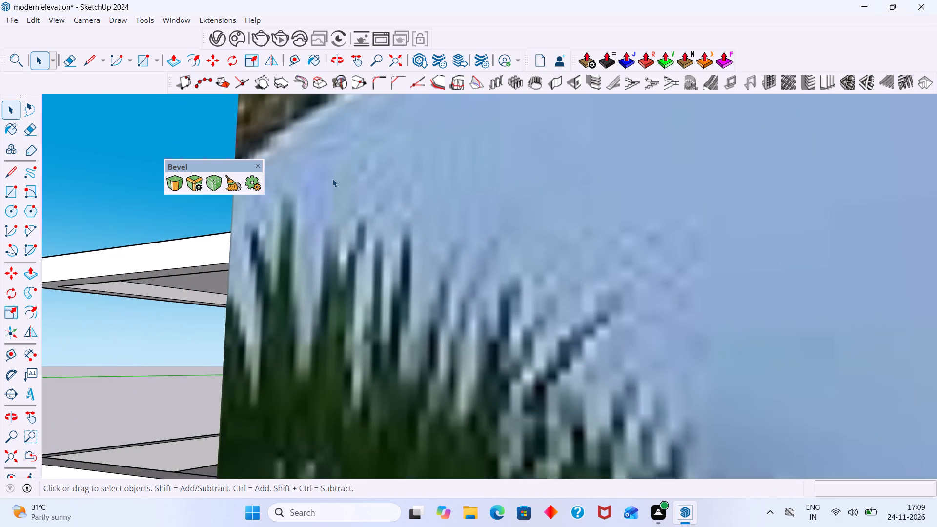
pyautogui.scroll(-20, 332, 179)
pyautogui.scroll(-11, 332, 179)
pyautogui.moveTo(367, 212); pyautogui.dragTo(545, 270, button='middle')
pyautogui.scroll(5, 465, 261)
pyautogui.scroll(4, 578, 223)
pyautogui.scroll(-11, 570, 222)
pyautogui.scroll(5, 559, 206)
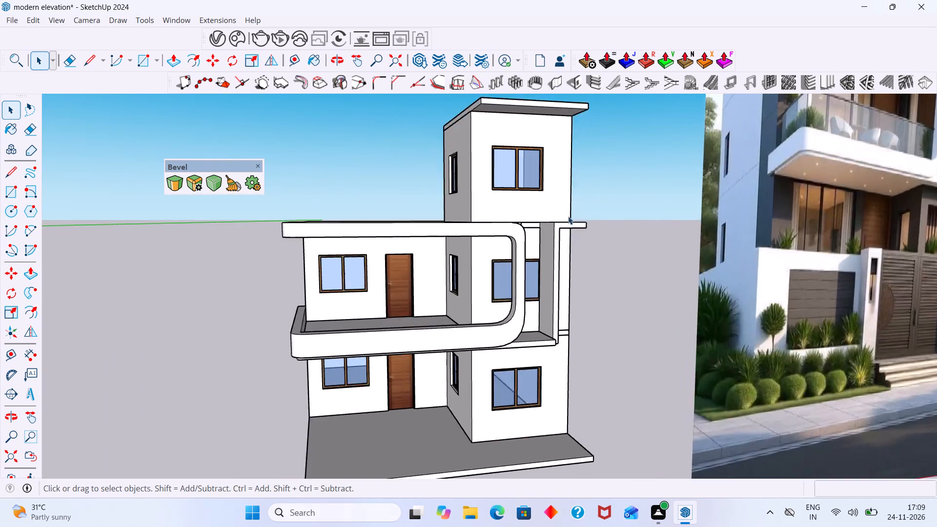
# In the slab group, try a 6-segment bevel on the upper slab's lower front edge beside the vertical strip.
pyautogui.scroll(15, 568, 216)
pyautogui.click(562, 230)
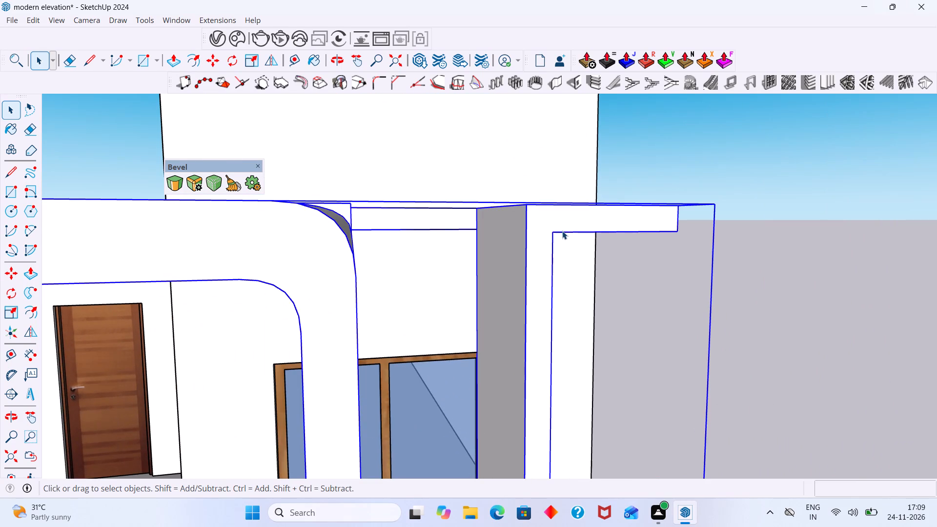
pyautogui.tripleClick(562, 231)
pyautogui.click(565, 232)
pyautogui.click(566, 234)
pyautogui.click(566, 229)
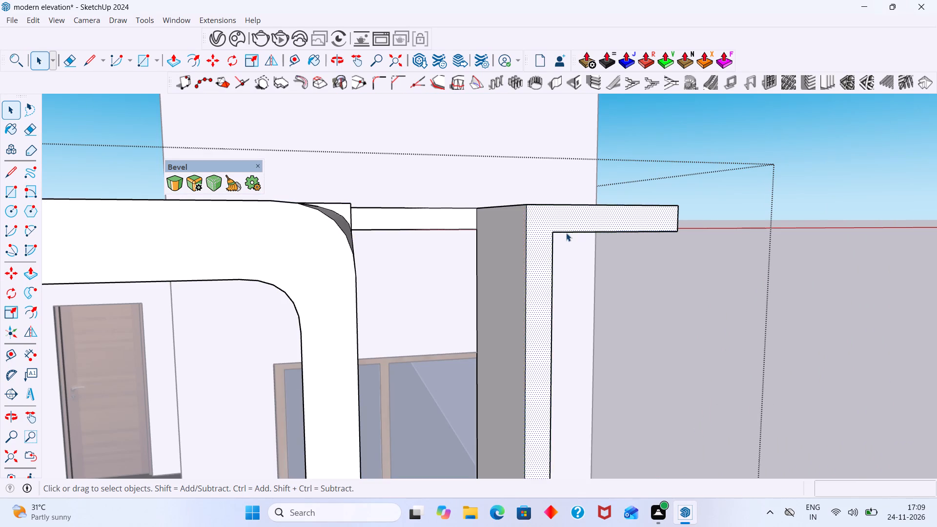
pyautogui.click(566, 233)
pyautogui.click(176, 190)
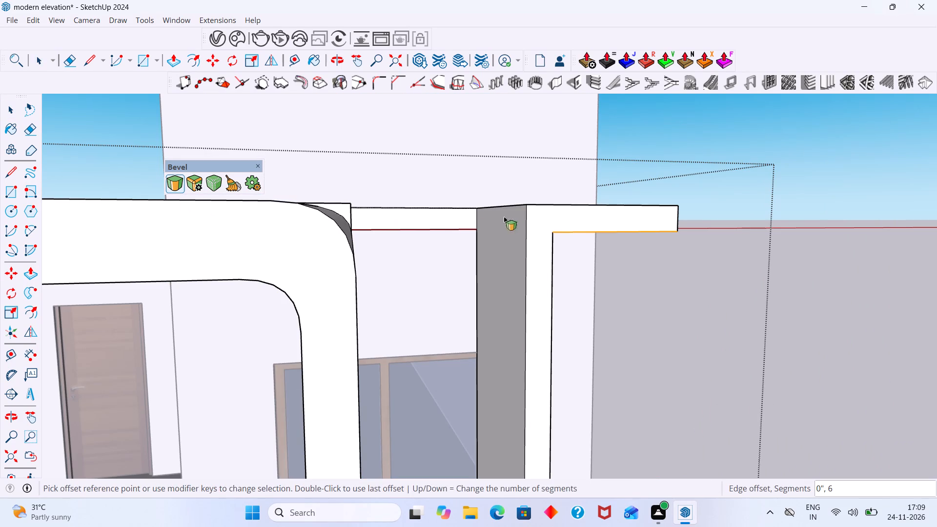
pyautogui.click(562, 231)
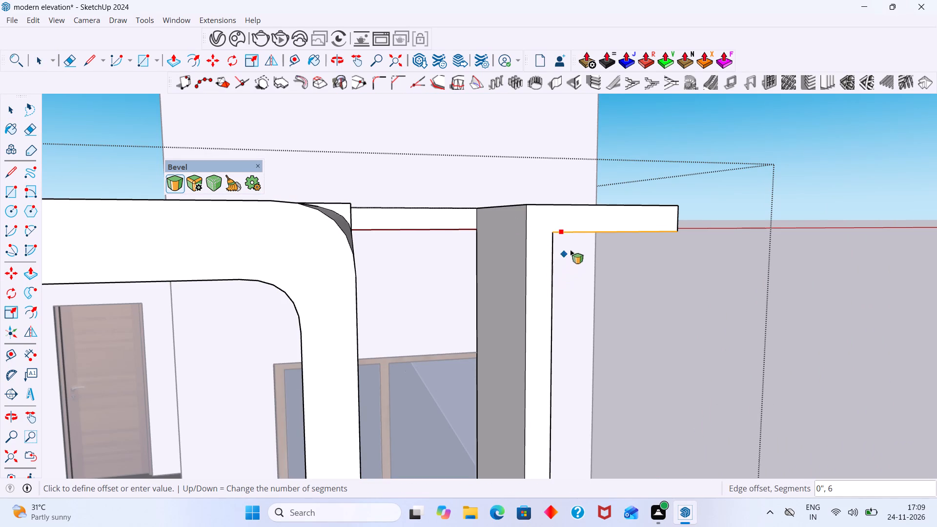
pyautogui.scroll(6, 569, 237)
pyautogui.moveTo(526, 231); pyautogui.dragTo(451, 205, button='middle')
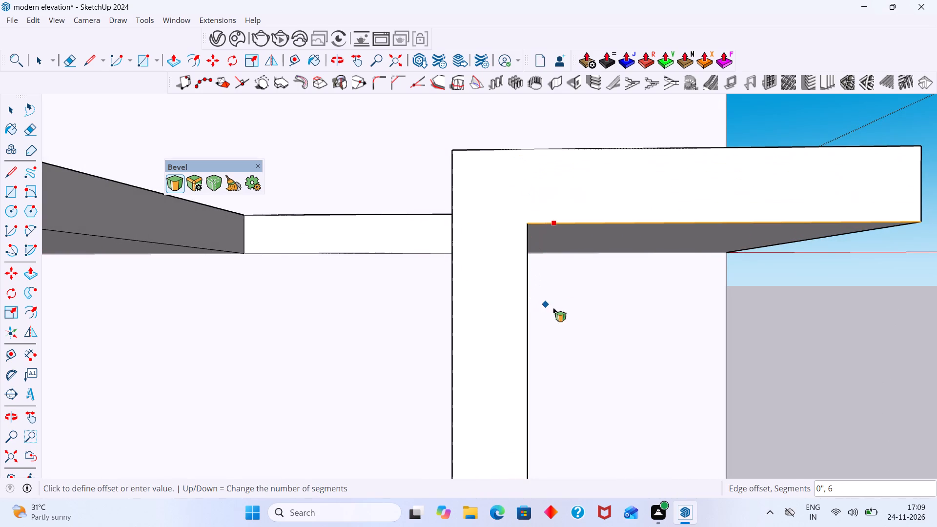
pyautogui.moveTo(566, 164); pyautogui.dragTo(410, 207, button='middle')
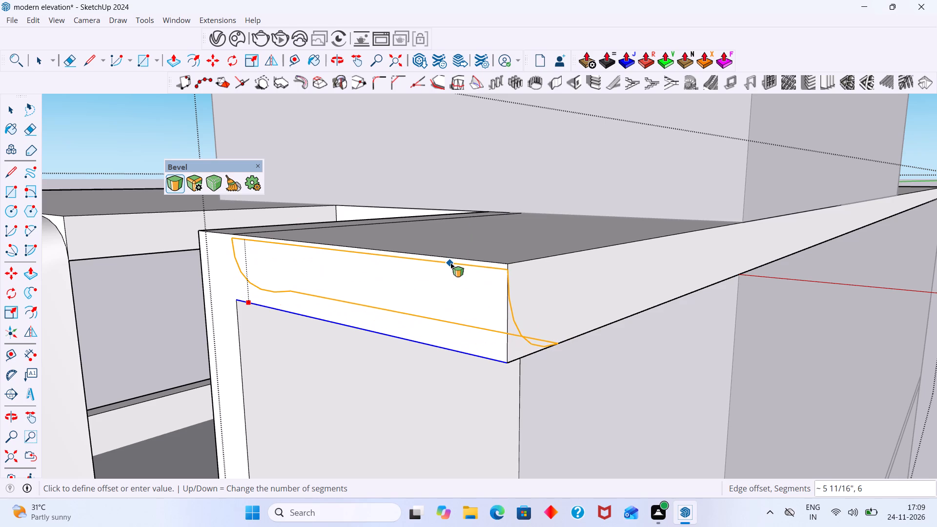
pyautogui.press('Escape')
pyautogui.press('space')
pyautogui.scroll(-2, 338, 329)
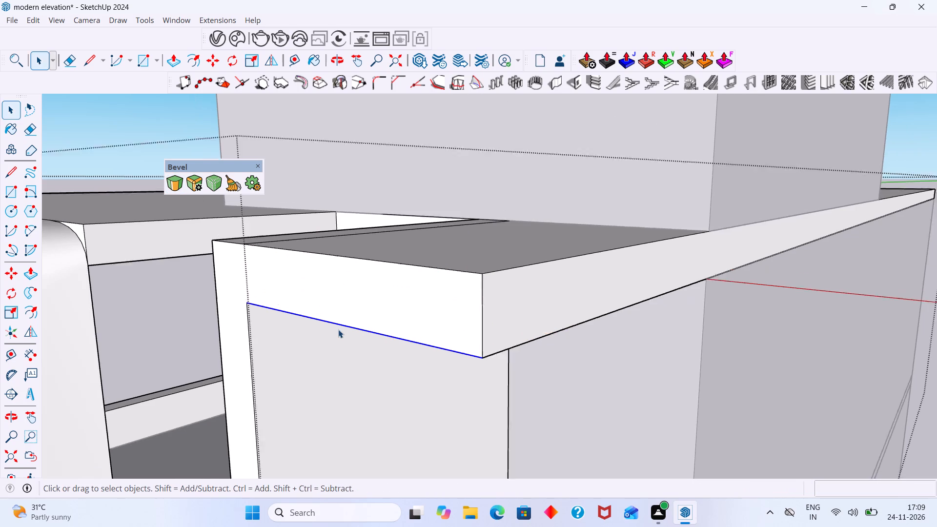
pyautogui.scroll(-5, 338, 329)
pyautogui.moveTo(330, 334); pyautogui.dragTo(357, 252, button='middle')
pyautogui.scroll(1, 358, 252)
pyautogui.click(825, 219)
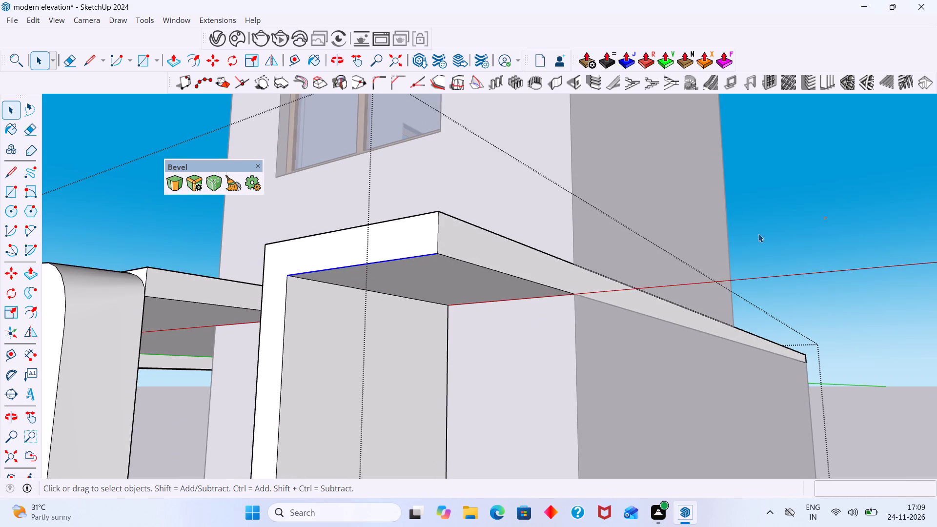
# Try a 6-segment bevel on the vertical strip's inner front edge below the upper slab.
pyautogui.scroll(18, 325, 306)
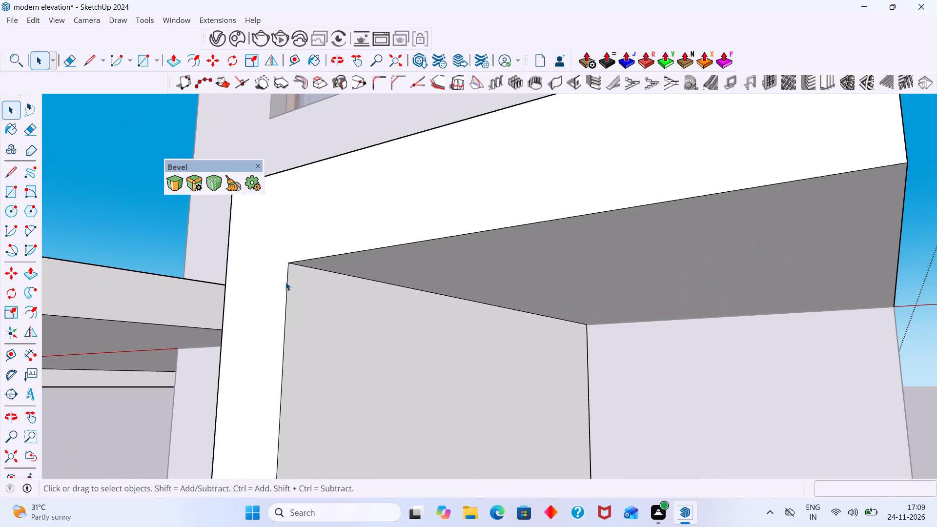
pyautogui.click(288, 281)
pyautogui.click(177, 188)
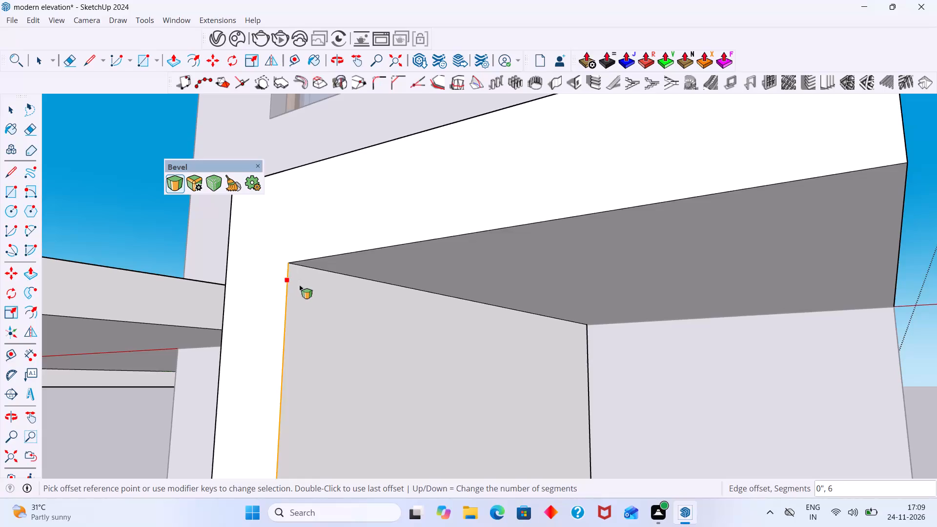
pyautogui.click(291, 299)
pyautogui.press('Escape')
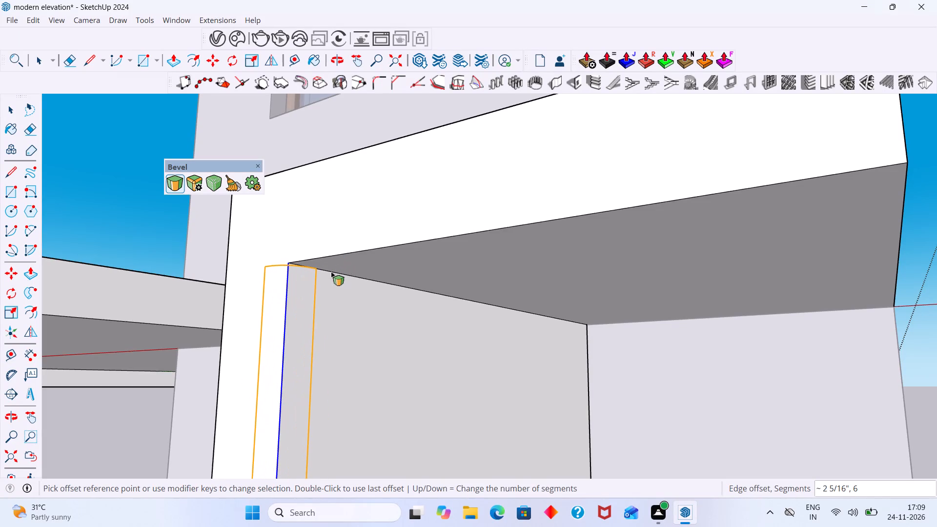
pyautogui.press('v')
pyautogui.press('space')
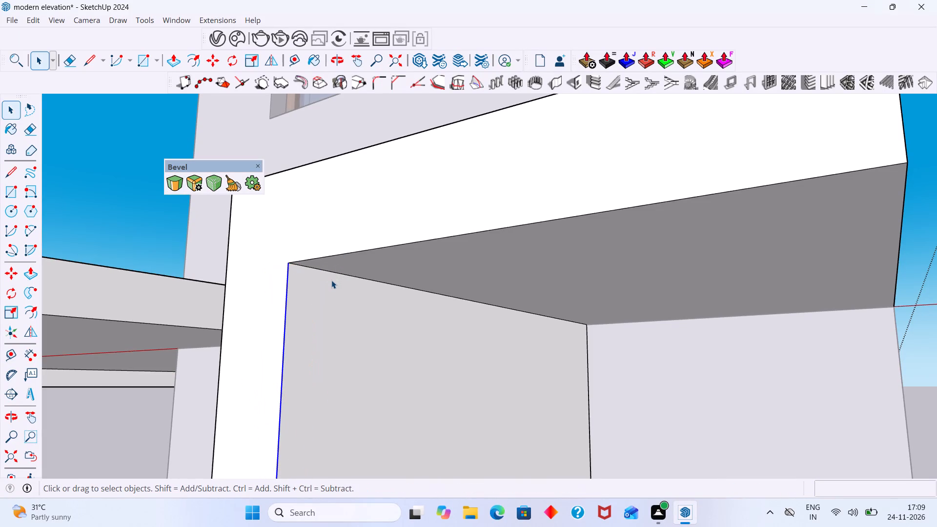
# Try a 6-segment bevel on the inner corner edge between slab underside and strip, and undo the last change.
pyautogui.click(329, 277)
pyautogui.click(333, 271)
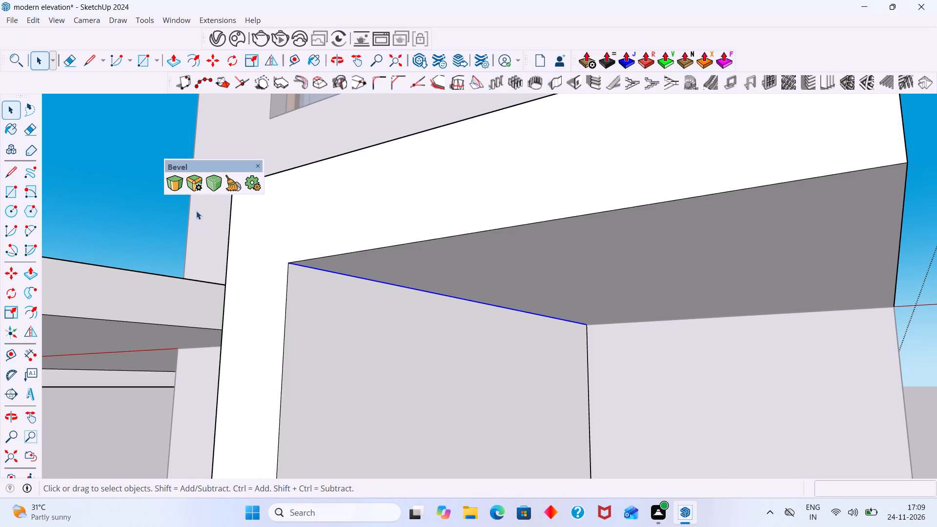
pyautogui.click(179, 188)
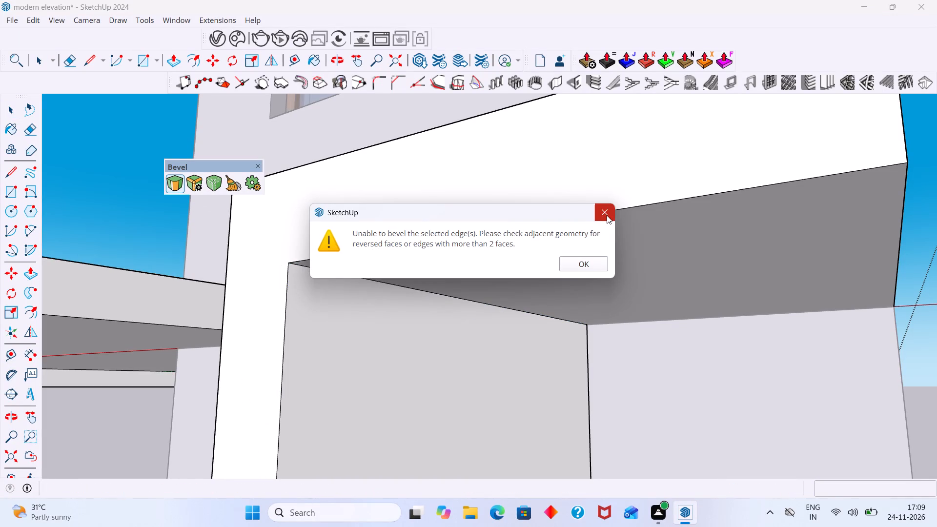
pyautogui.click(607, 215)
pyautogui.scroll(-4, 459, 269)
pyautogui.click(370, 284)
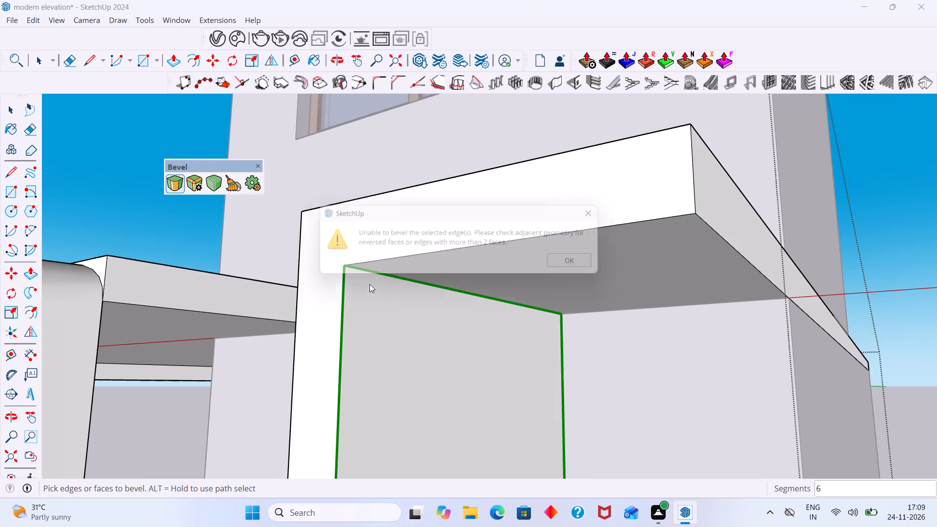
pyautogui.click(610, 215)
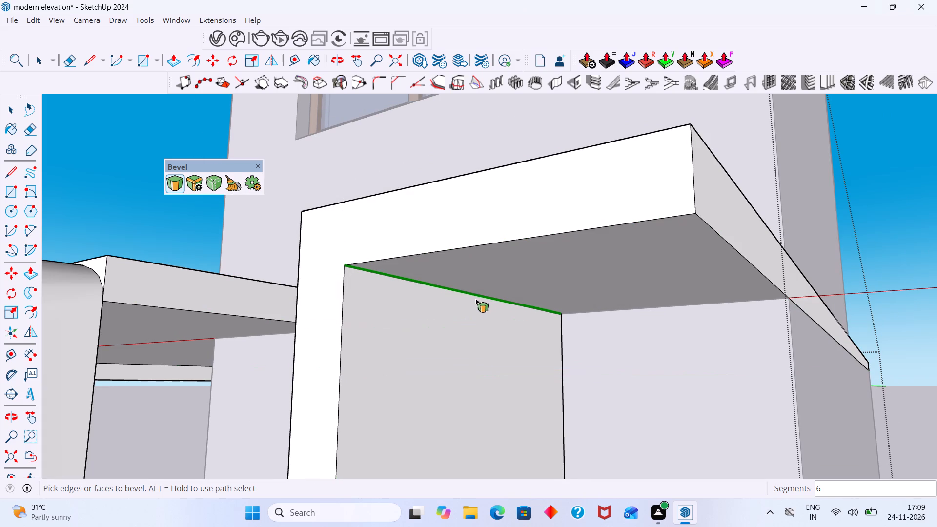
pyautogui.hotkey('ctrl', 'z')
# Examine the elevation against the reference image, comparing the balcony frame and the vertical strip's upper corner.
pyautogui.scroll(-20, 468, 300)
pyautogui.scroll(-2, 468, 300)
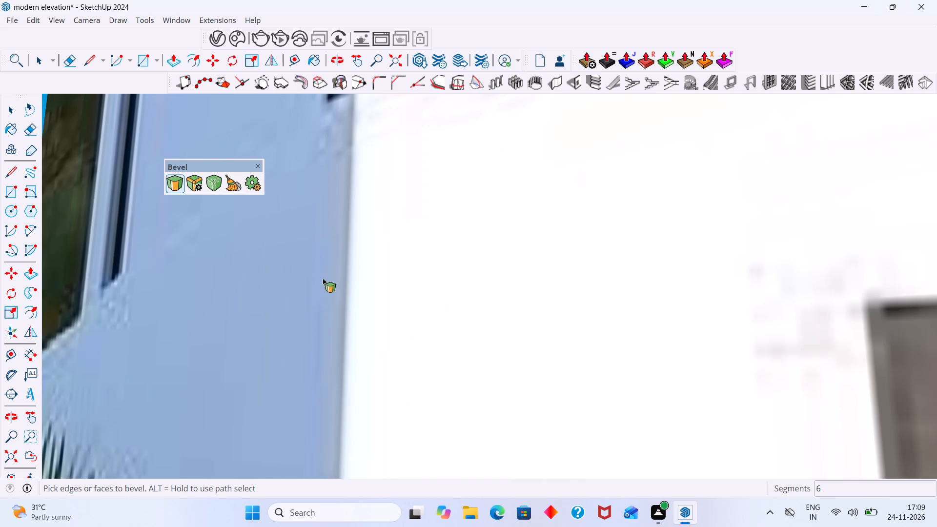
pyautogui.scroll(-5, 320, 268)
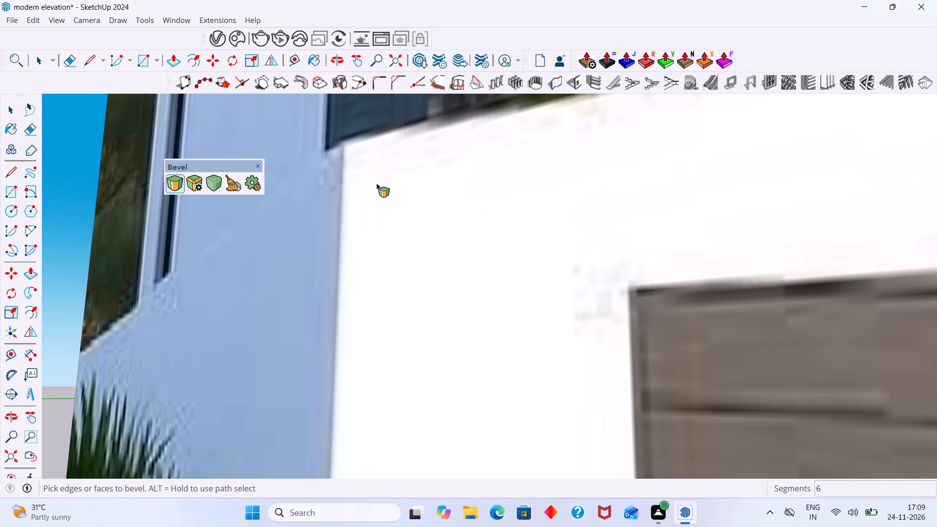
pyautogui.press('space')
pyautogui.scroll(-20, 379, 197)
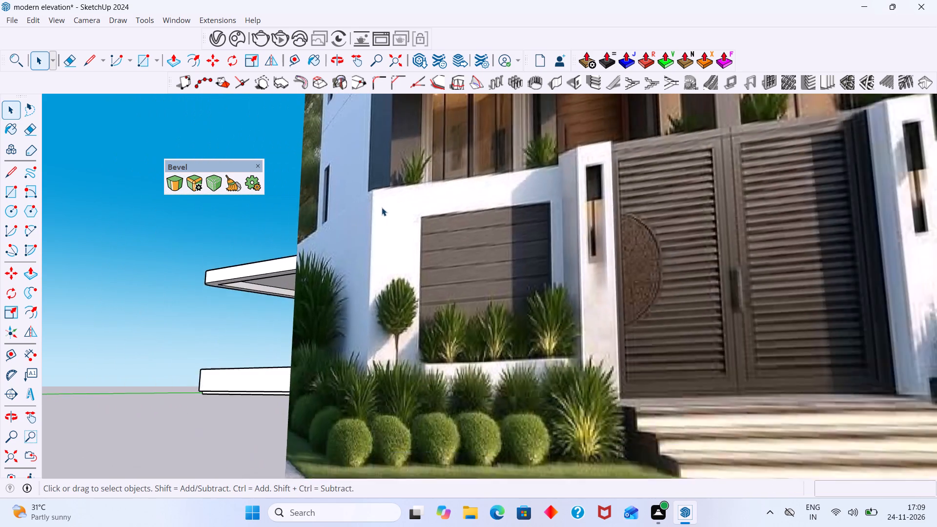
pyautogui.scroll(-16, 382, 207)
pyautogui.moveTo(380, 221); pyautogui.dragTo(530, 237, button='middle')
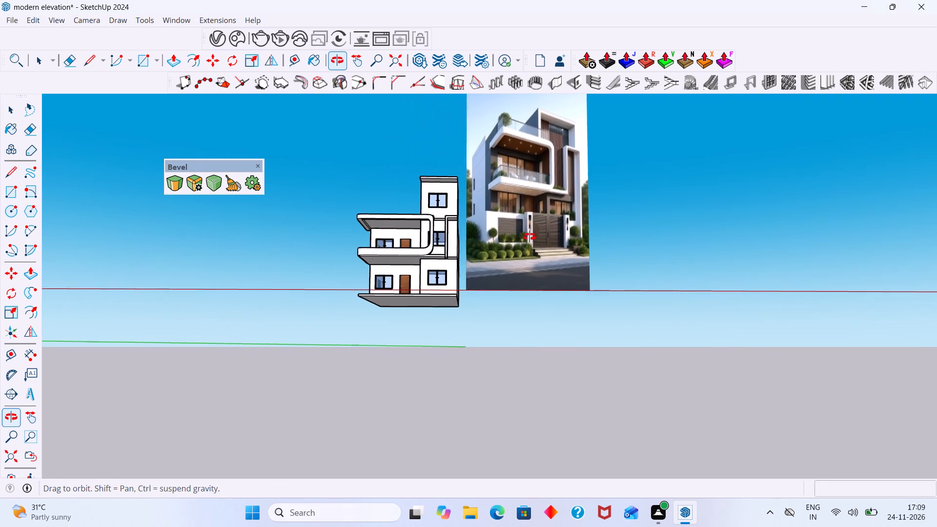
pyautogui.moveTo(530, 237); pyautogui.dragTo(530, 237, button='middle')
pyautogui.click(710, 239)
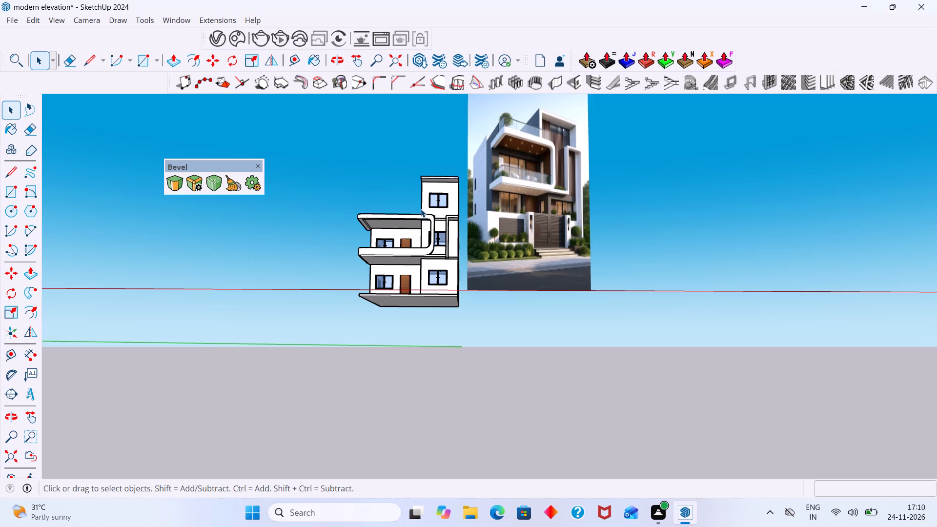
pyautogui.scroll(6, 497, 198)
pyautogui.scroll(-5, 438, 213)
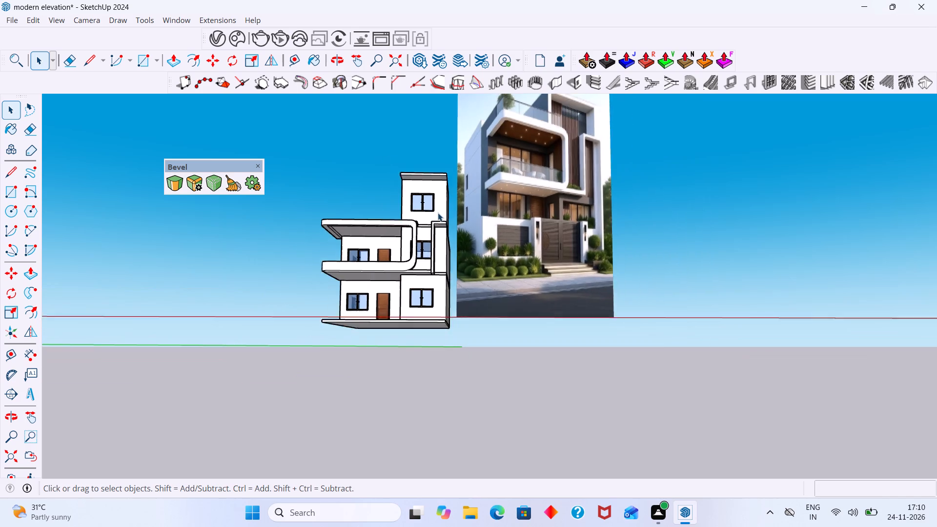
pyautogui.moveTo(454, 215); pyautogui.dragTo(458, 223, button='middle')
pyautogui.scroll(10, 616, 124)
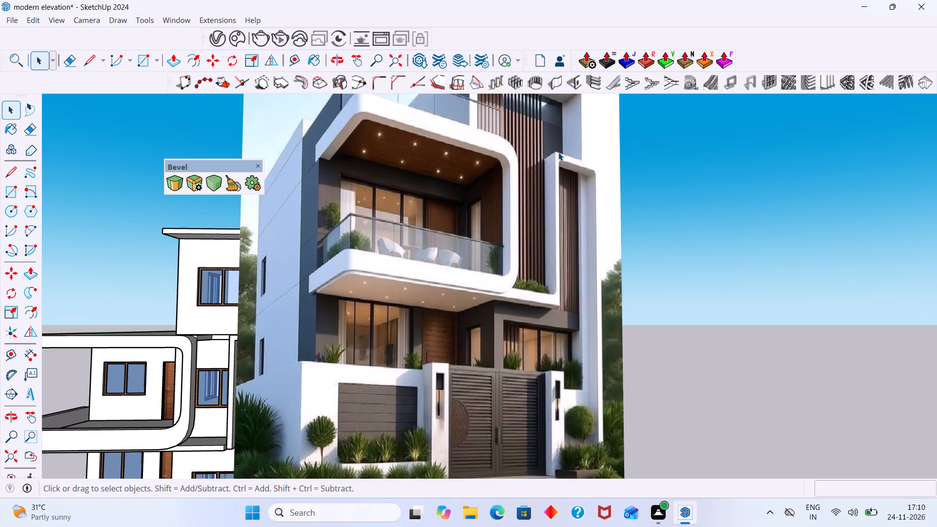
pyautogui.scroll(-3, 560, 154)
pyautogui.scroll(-3, 345, 250)
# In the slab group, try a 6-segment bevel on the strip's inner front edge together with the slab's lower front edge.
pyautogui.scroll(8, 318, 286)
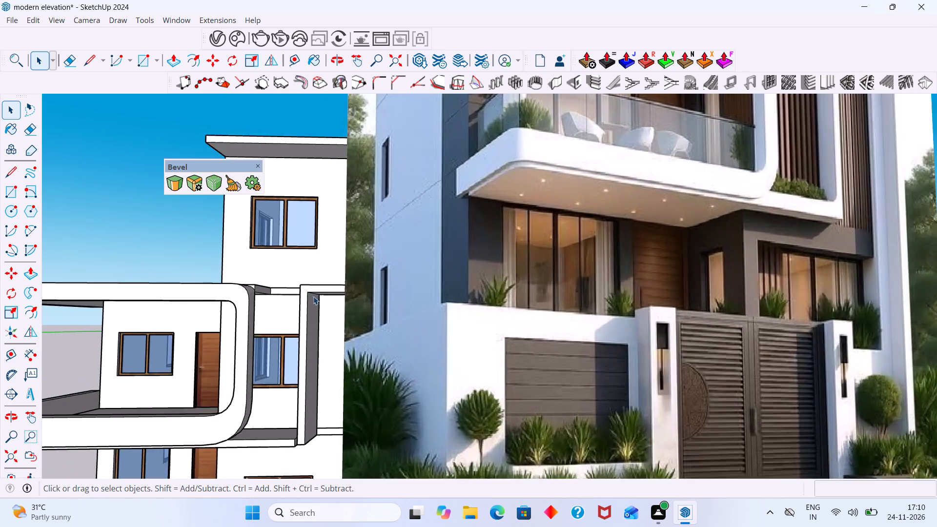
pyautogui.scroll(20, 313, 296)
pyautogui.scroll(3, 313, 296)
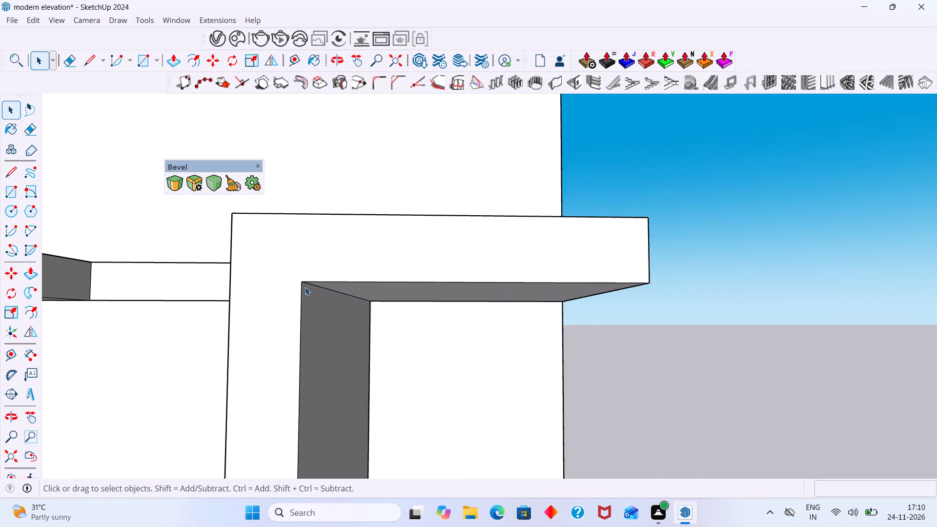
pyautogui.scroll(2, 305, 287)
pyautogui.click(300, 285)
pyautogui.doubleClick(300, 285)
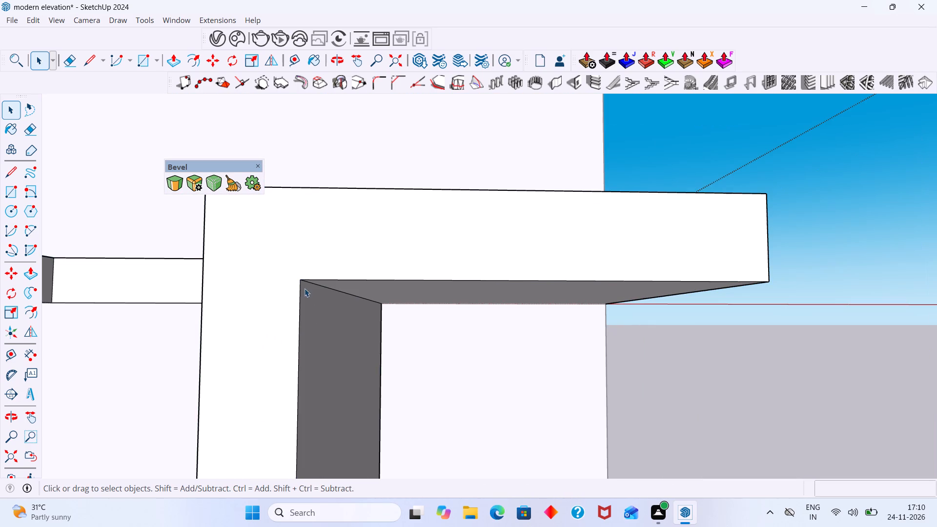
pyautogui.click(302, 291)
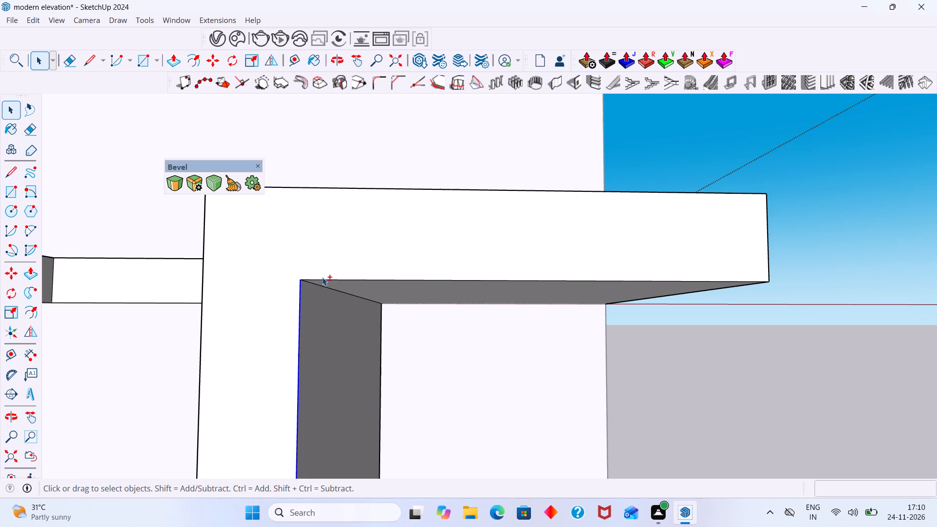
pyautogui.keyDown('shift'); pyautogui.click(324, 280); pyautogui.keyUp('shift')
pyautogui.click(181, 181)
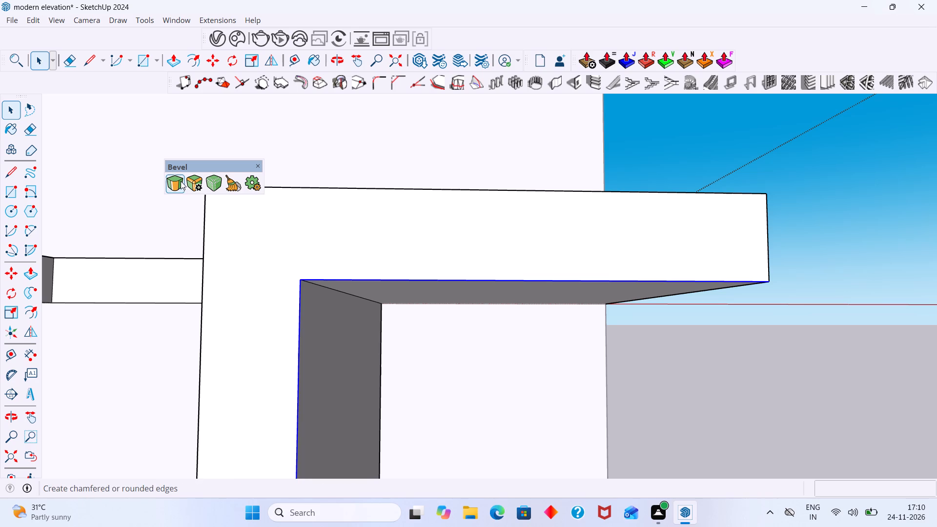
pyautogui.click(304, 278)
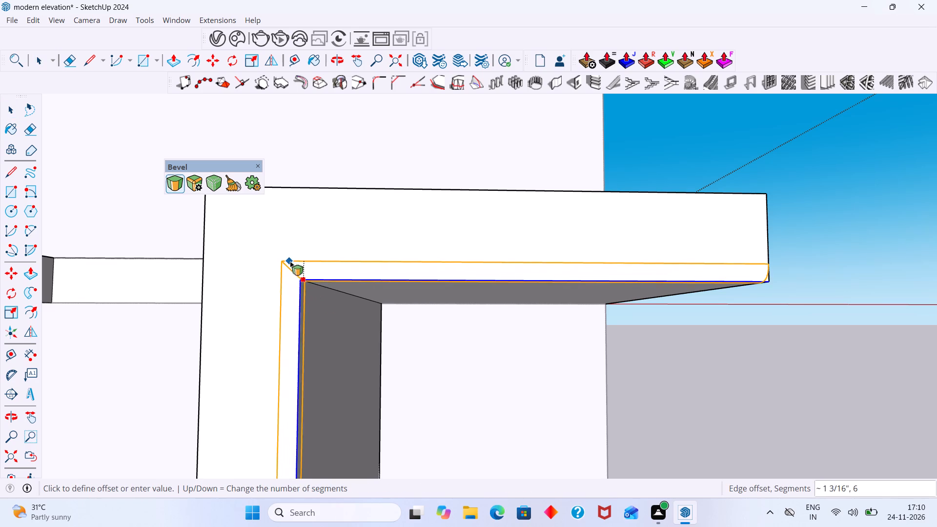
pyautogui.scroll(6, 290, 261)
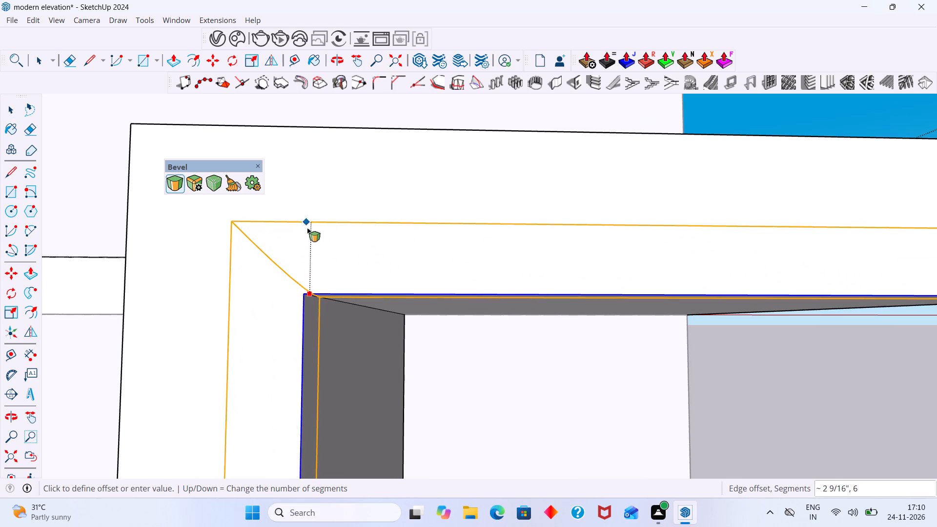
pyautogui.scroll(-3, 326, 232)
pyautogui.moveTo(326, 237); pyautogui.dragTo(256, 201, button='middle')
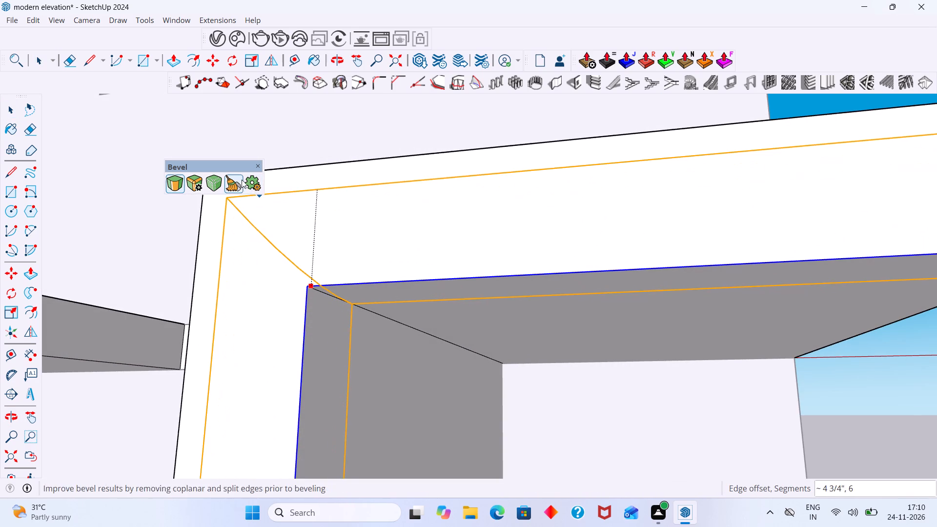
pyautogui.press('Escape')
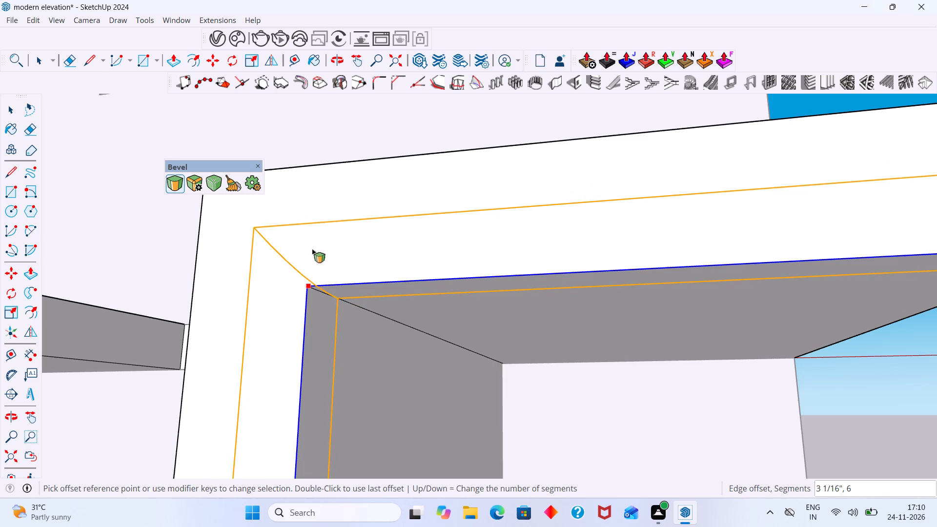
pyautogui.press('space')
# Examine the whole elevation beside the reference image, focusing on how the slab and vertical strip join.
pyautogui.scroll(-10, 351, 297)
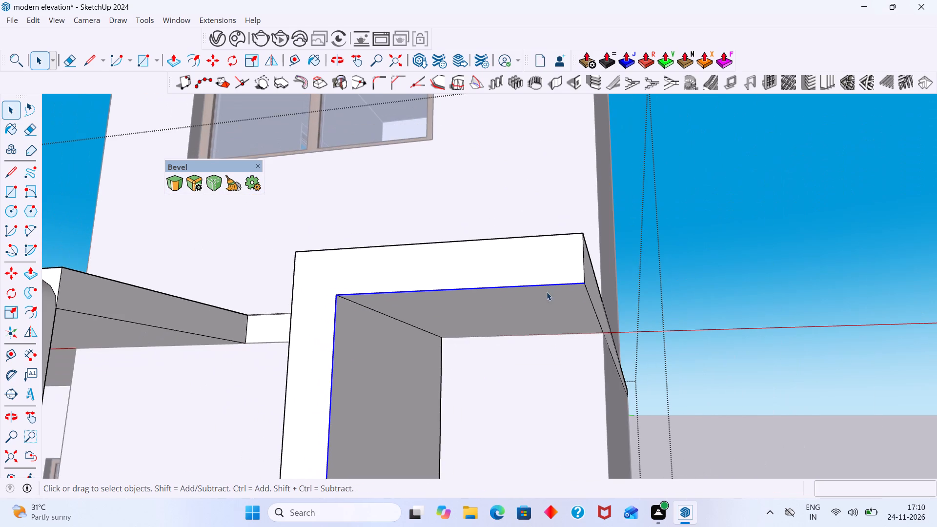
pyautogui.click(749, 259)
pyautogui.scroll(-20, 510, 299)
pyautogui.scroll(-2, 510, 299)
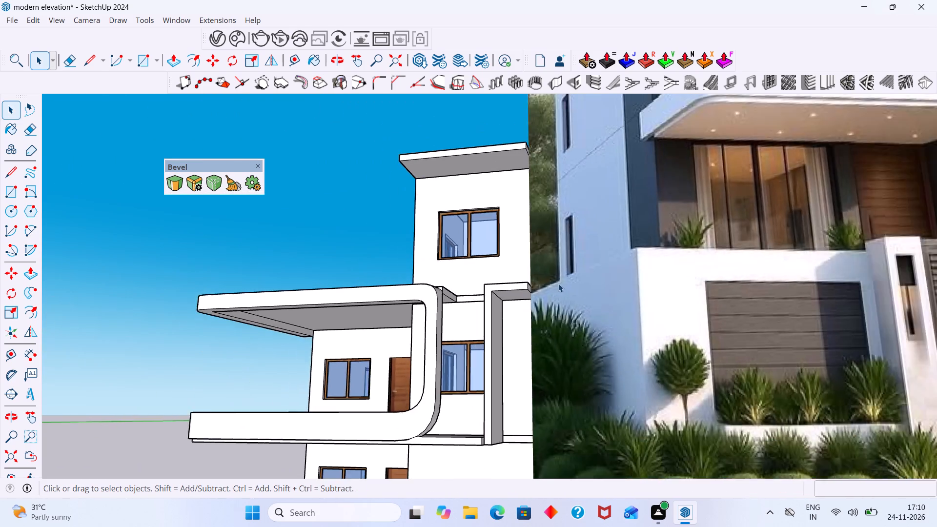
pyautogui.scroll(-8, 558, 284)
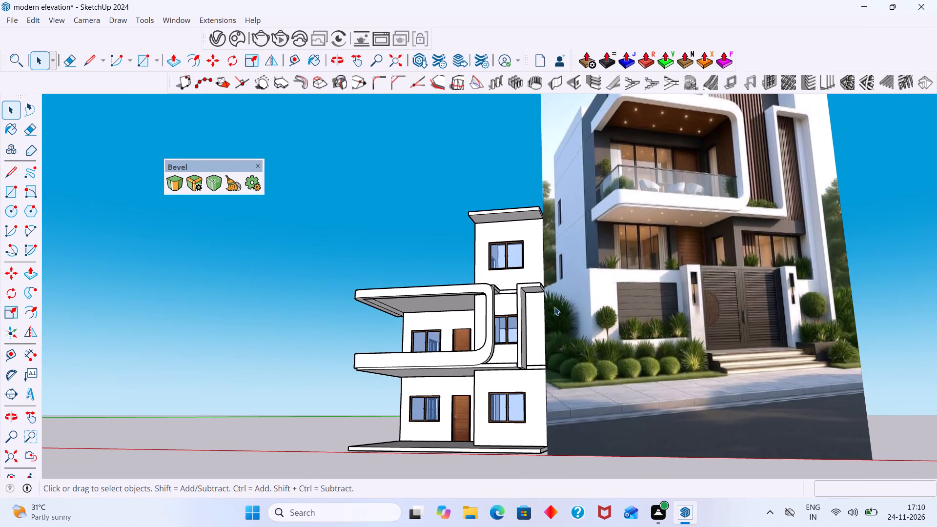
pyautogui.moveTo(560, 289); pyautogui.dragTo(550, 324, button='middle')
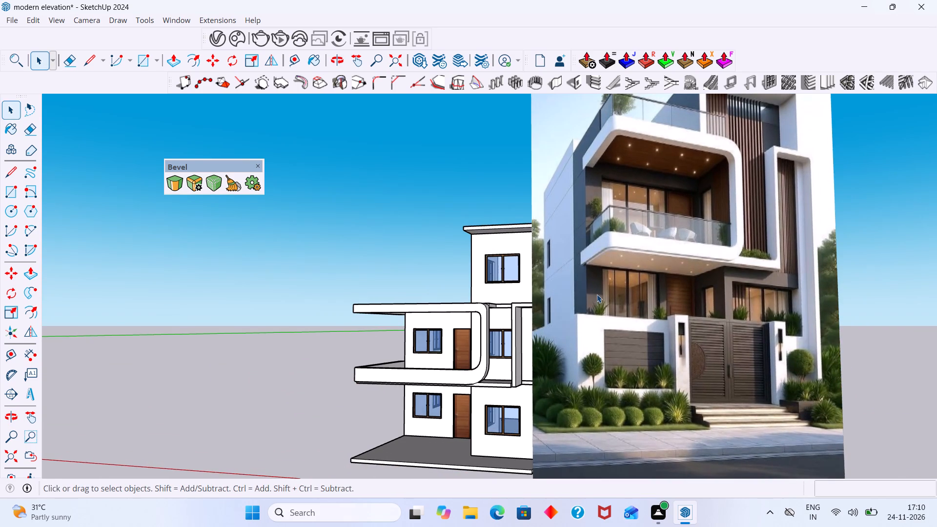
pyautogui.keyDown('shift'); pyautogui.moveTo(593, 294); pyautogui.dragTo(513, 278, button='middle'); pyautogui.keyUp('shift')
pyautogui.moveTo(496, 286); pyautogui.dragTo(586, 302, button='middle')
pyautogui.moveTo(520, 318); pyautogui.dragTo(428, 295, button='middle')
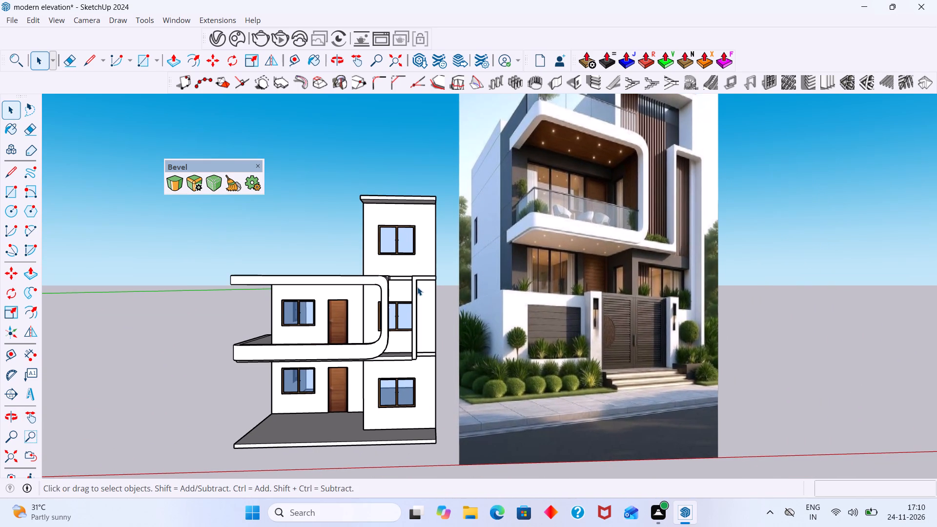
# Undo the slab-group edits back to before the vertical strip was extruded, and leave the group.
pyautogui.scroll(8, 417, 287)
pyautogui.hotkey('ctrl', 'z')
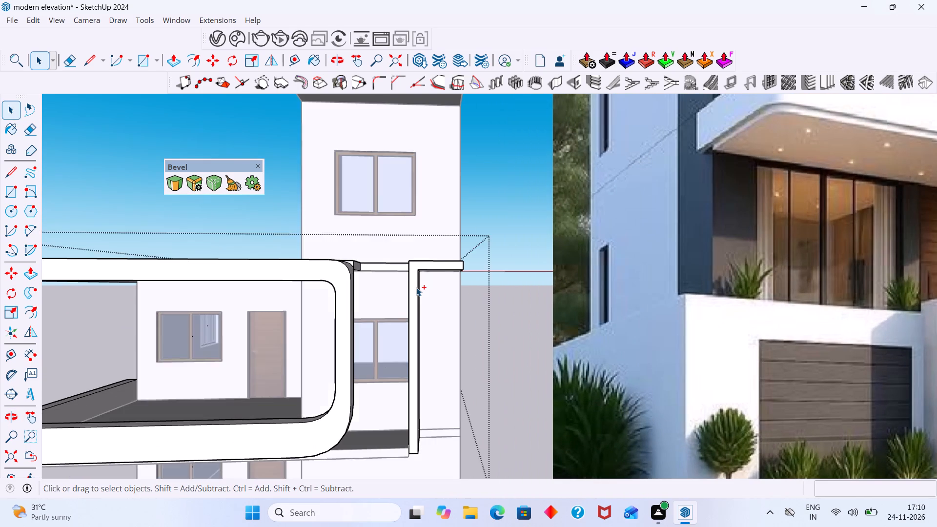
pyautogui.hotkey('ctrl', 'z')
pyautogui.hotkey('ctrl', 'z')
pyautogui.hotkey('ctrl', 'z')
pyautogui.hotkey('ctrl', 'z')
pyautogui.hotkey('ctrl', 'z')
pyautogui.hotkey('ctrl', 'z')
pyautogui.hotkey('ctrl', 'z')
pyautogui.hotkey('ctrl', 'z')
pyautogui.hotkey('ctrl', 'z')
pyautogui.hotkey('ctrl', 'z')
pyautogui.hotkey('ctrl', 'z')
pyautogui.hotkey('ctrl', 'z')
pyautogui.hotkey('ctrl', 'z')
pyautogui.hotkey('ctrl', 'z')
pyautogui.hotkey('ctrl', 'z')
pyautogui.hotkey('ctrl', 'z')
pyautogui.hotkey('ctrl', 'z')
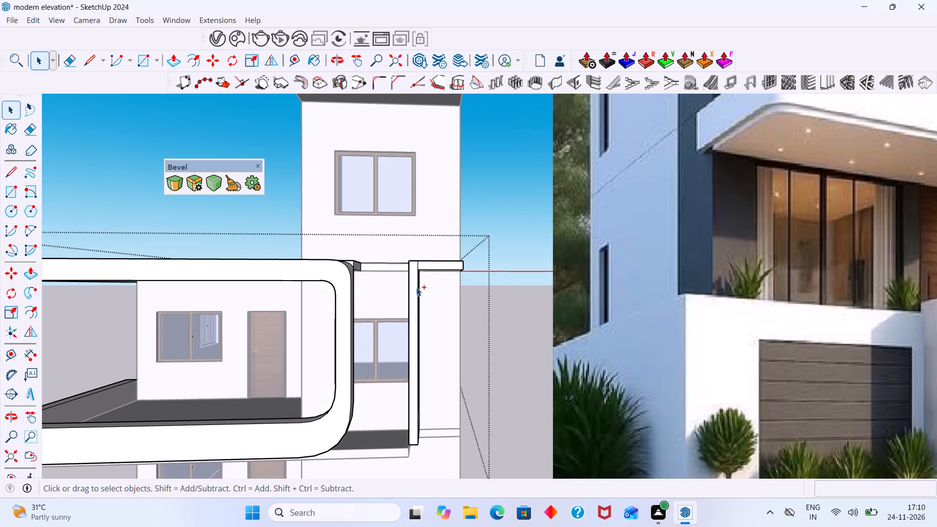
pyautogui.hotkey('ctrl', 'z')
pyautogui.click(512, 248)
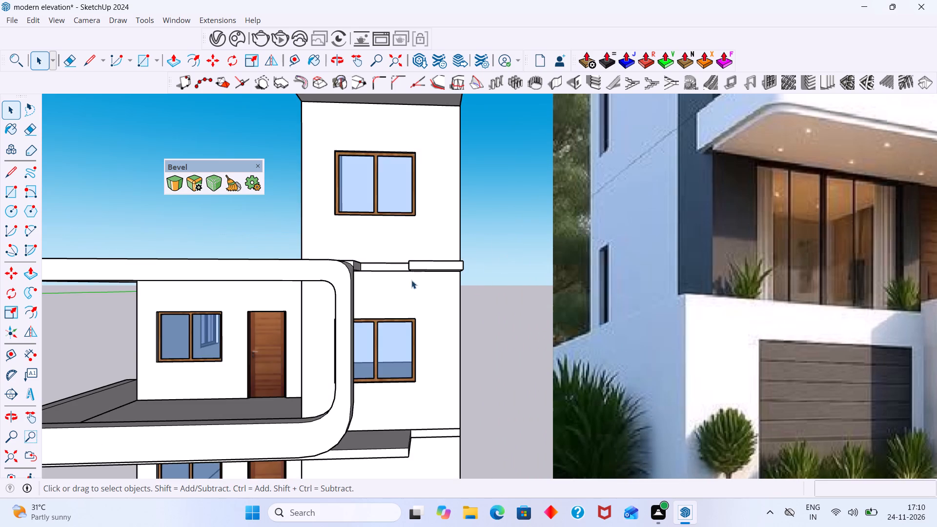
# Examine the underside of the projecting upper slab beside the notch, and compare the whole elevation with the reference image.
pyautogui.moveTo(410, 280); pyautogui.dragTo(477, 292, button='middle')
pyautogui.scroll(7, 551, 260)
pyautogui.moveTo(472, 322); pyautogui.dragTo(451, 252, button='middle')
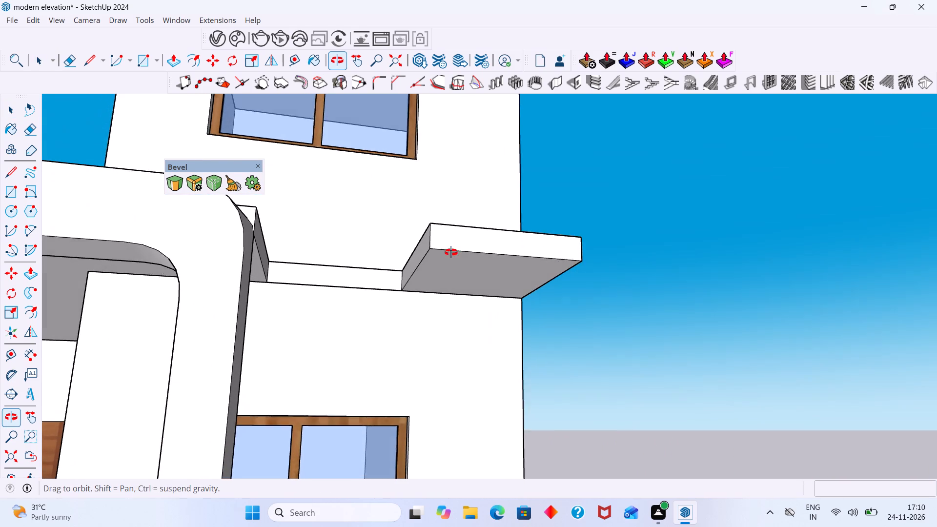
pyautogui.moveTo(451, 252); pyautogui.dragTo(451, 252, button='middle')
pyautogui.doubleClick(448, 262)
pyautogui.click(447, 266)
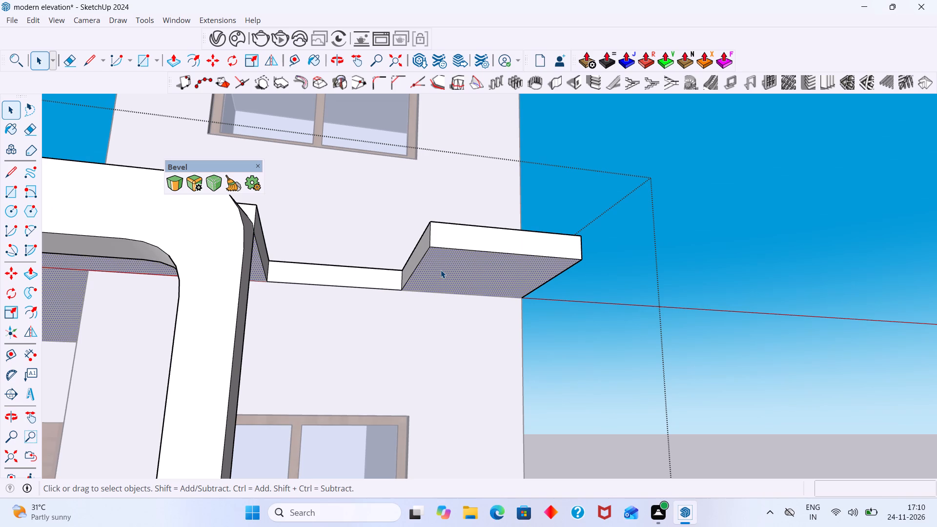
pyautogui.scroll(-3, 441, 270)
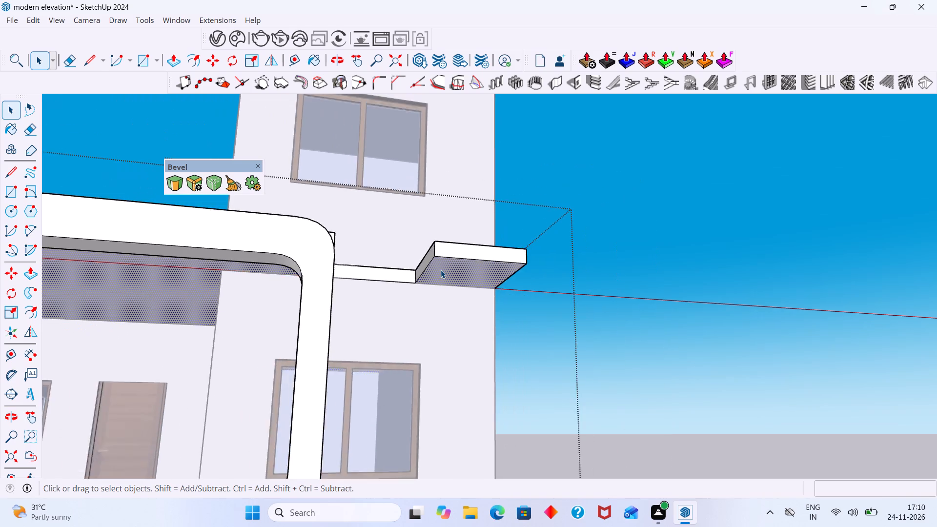
pyautogui.scroll(-15, 441, 270)
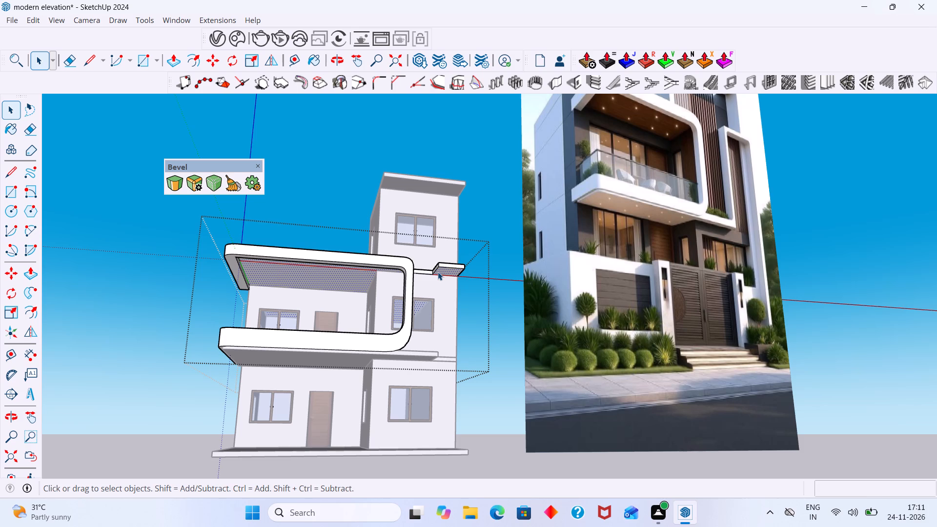
pyautogui.moveTo(437, 272); pyautogui.dragTo(435, 311, button='middle')
pyautogui.click(490, 245)
# In the slab group, use Push/Pull with a new starting face to mark off a 6 9/16" band at the projecting slab's notch end.
pyautogui.scroll(1, 422, 294)
pyautogui.moveTo(422, 294); pyautogui.dragTo(423, 325, button='middle')
pyautogui.scroll(3, 437, 297)
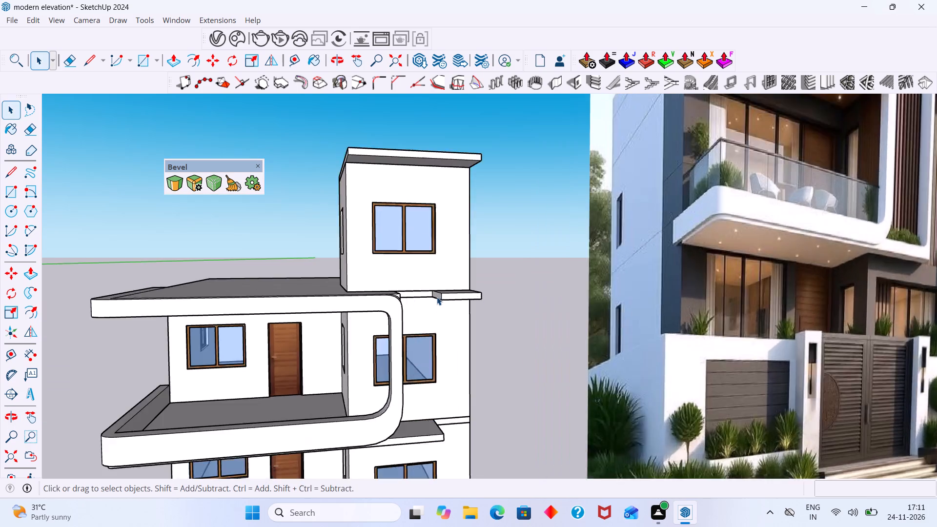
pyautogui.scroll(11, 437, 297)
pyautogui.doubleClick(446, 291)
pyautogui.scroll(4, 446, 291)
pyautogui.doubleClick(443, 290)
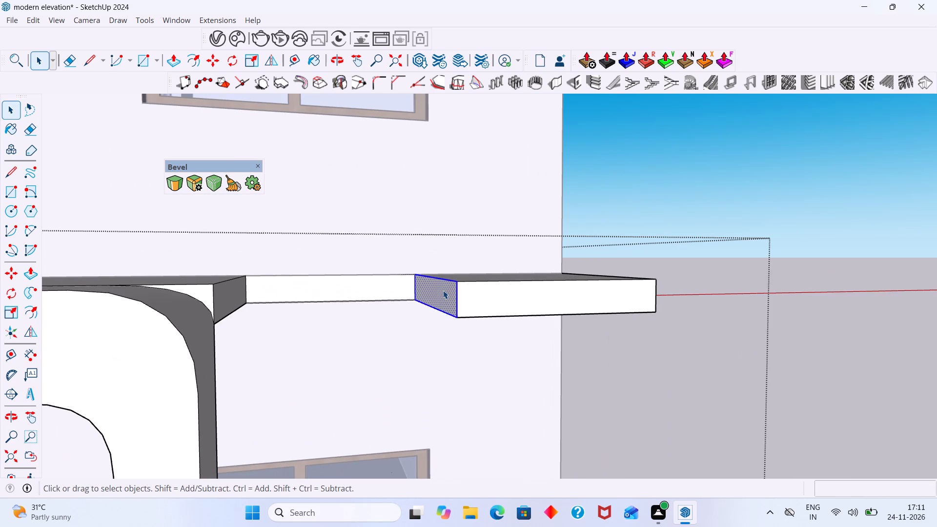
pyautogui.press('p')
pyautogui.click(445, 291)
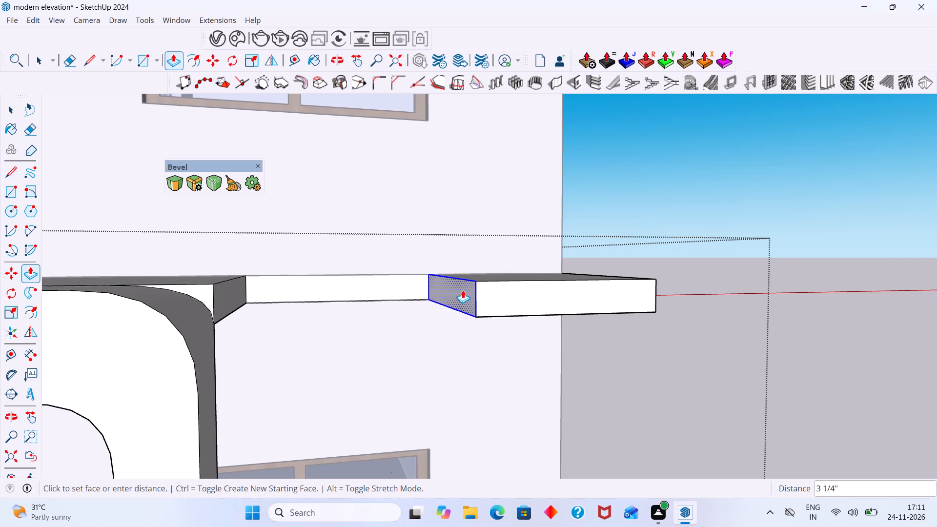
pyautogui.click(481, 290)
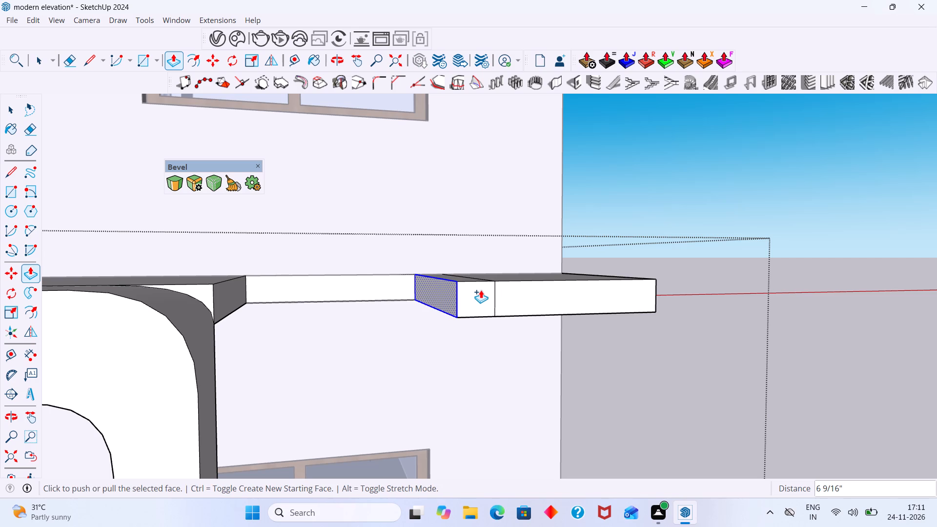
pyautogui.press('space')
# Delete the band's dividing edges on the front and top faces of the projecting slab, keeping the one on the underside.
pyautogui.moveTo(488, 293); pyautogui.dragTo(489, 333, button='middle')
pyautogui.moveTo(489, 326); pyautogui.dragTo(493, 223, button='middle')
pyautogui.scroll(7, 485, 259)
pyautogui.click(510, 251)
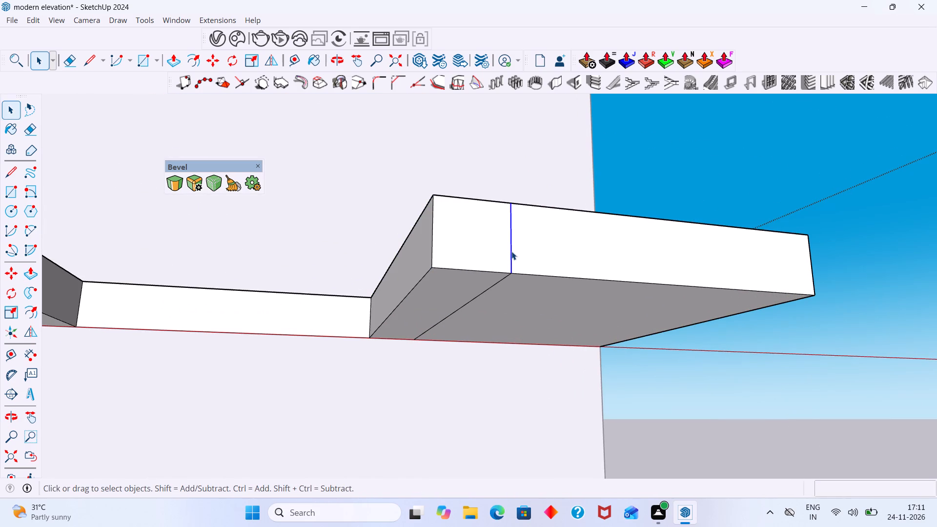
pyautogui.press('Delete')
pyautogui.moveTo(509, 259); pyautogui.dragTo(488, 368, button='middle')
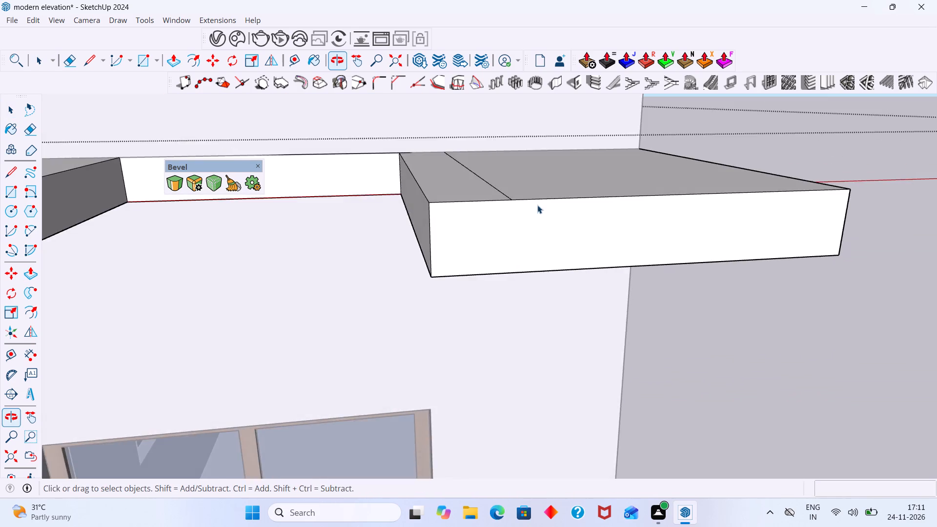
pyautogui.scroll(5, 531, 199)
pyautogui.click(500, 192)
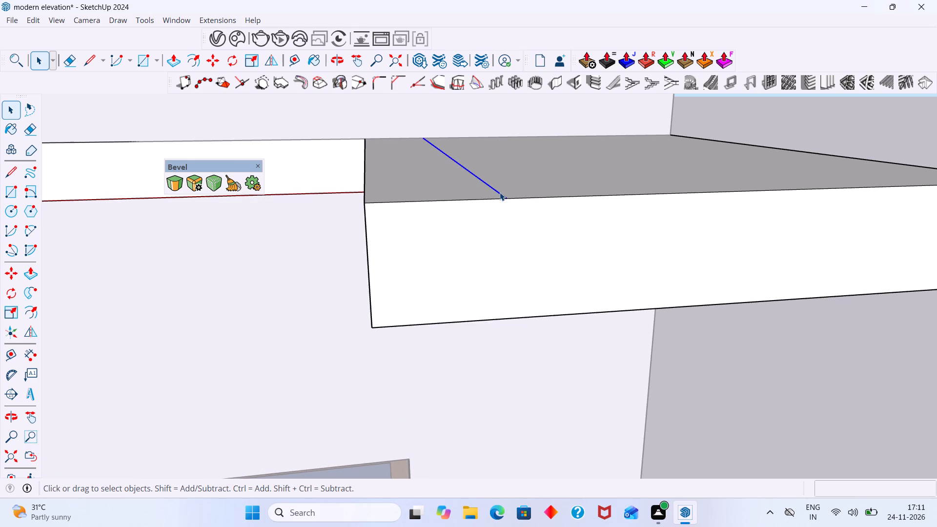
pyautogui.press('Delete')
# Extrude the narrow underside band down about 10' 6" to the lower slab as a vertical strip, and leave the group.
pyautogui.scroll(-4, 476, 212)
pyautogui.moveTo(466, 229); pyautogui.dragTo(501, 127, button='middle')
pyautogui.scroll(4, 446, 276)
pyautogui.moveTo(428, 265); pyautogui.dragTo(428, 250, button='middle')
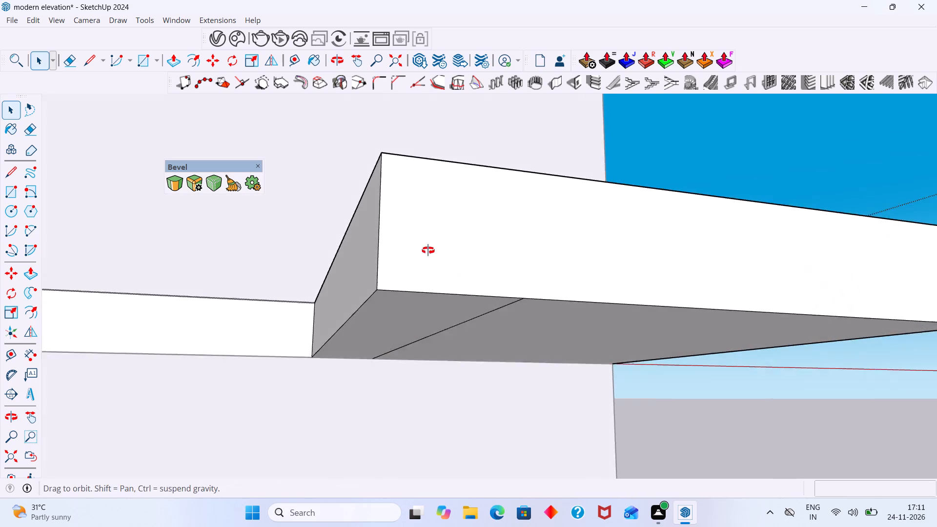
pyautogui.moveTo(428, 250); pyautogui.dragTo(428, 248, button='middle')
pyautogui.scroll(2, 411, 296)
pyautogui.doubleClick(411, 311)
pyautogui.press('p')
pyautogui.click(414, 311)
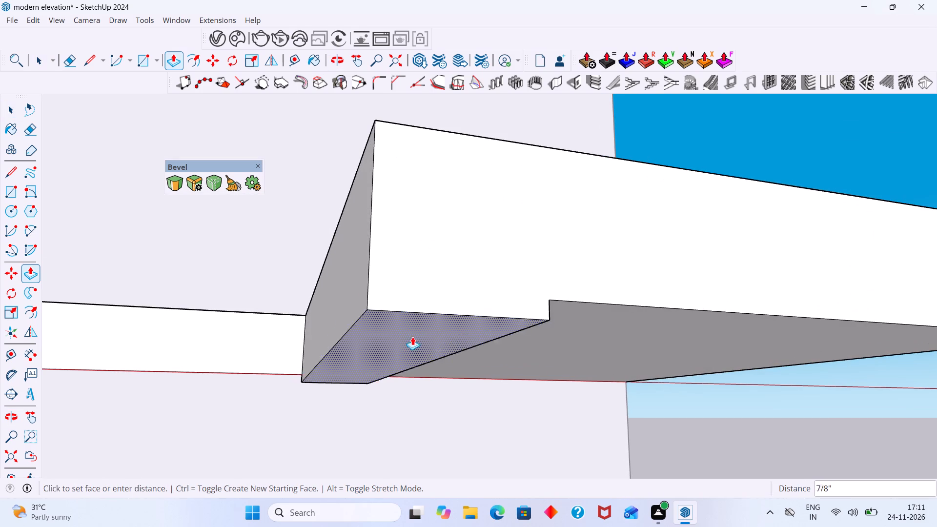
pyautogui.scroll(-20, 402, 388)
pyautogui.scroll(-3, 402, 388)
pyautogui.moveTo(403, 388); pyautogui.dragTo(452, 258, button='middle')
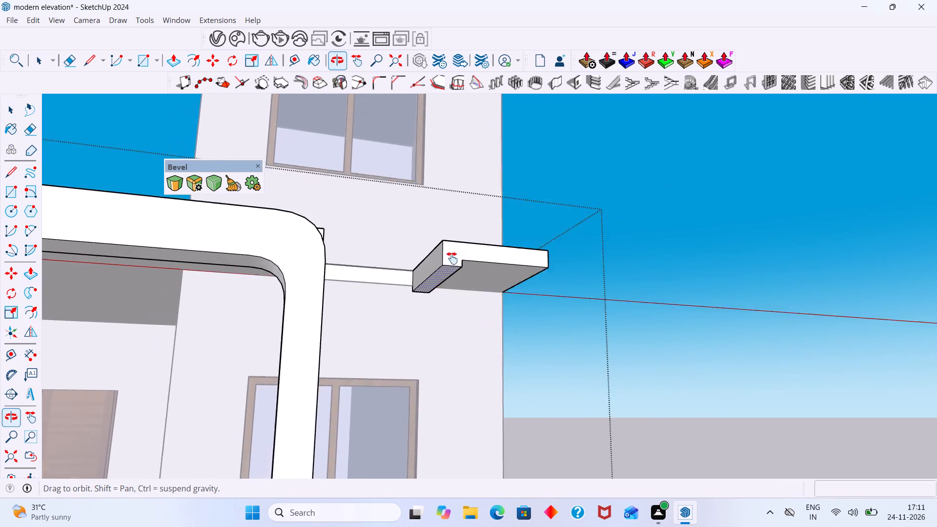
pyautogui.moveTo(452, 258); pyautogui.dragTo(456, 252, button='middle')
pyautogui.scroll(-19, 456, 268)
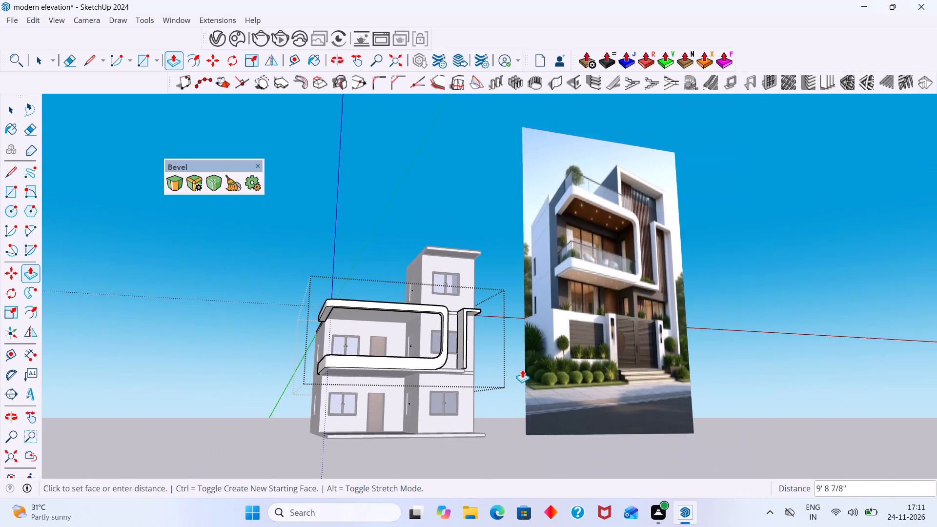
pyautogui.moveTo(445, 375); pyautogui.dragTo(384, 401, button='middle')
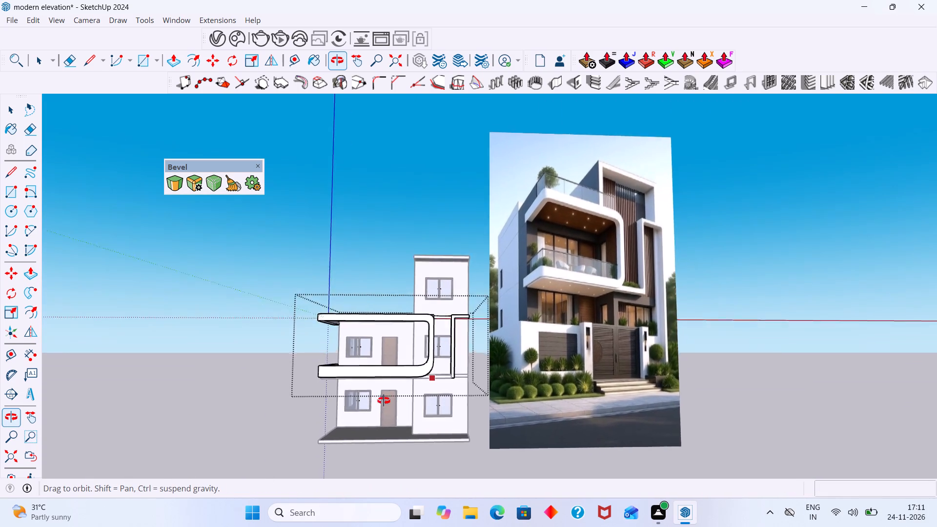
pyautogui.moveTo(384, 401); pyautogui.dragTo(447, 446, button='middle')
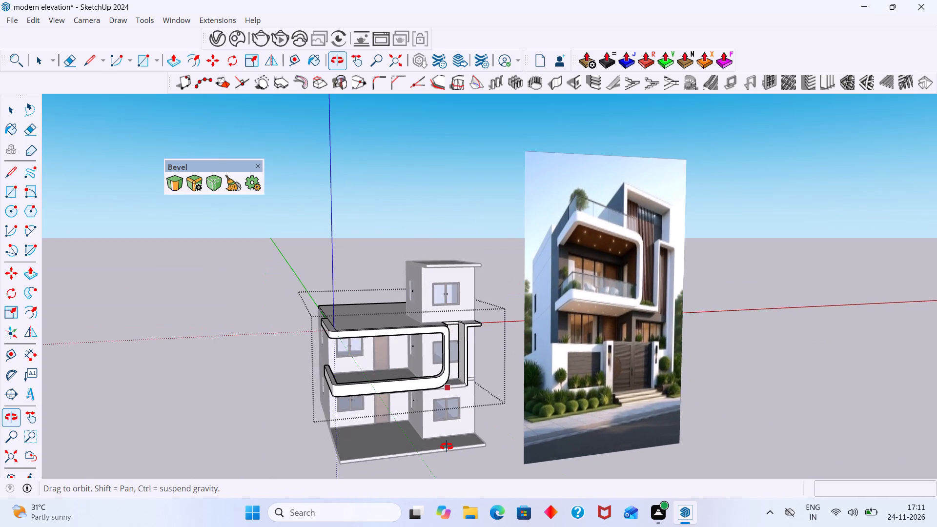
pyautogui.moveTo(447, 446); pyautogui.dragTo(415, 441, button='middle')
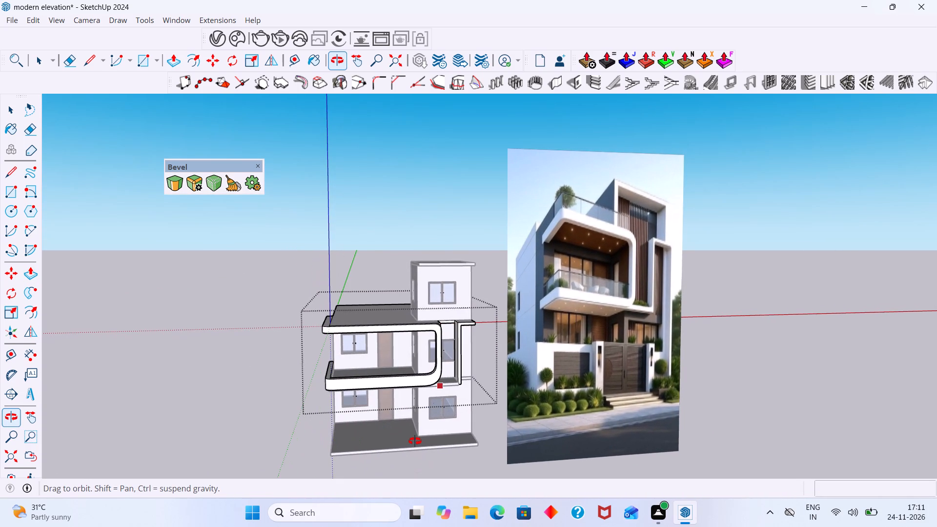
pyautogui.moveTo(415, 441); pyautogui.dragTo(401, 438, button='middle')
pyautogui.scroll(5, 439, 410)
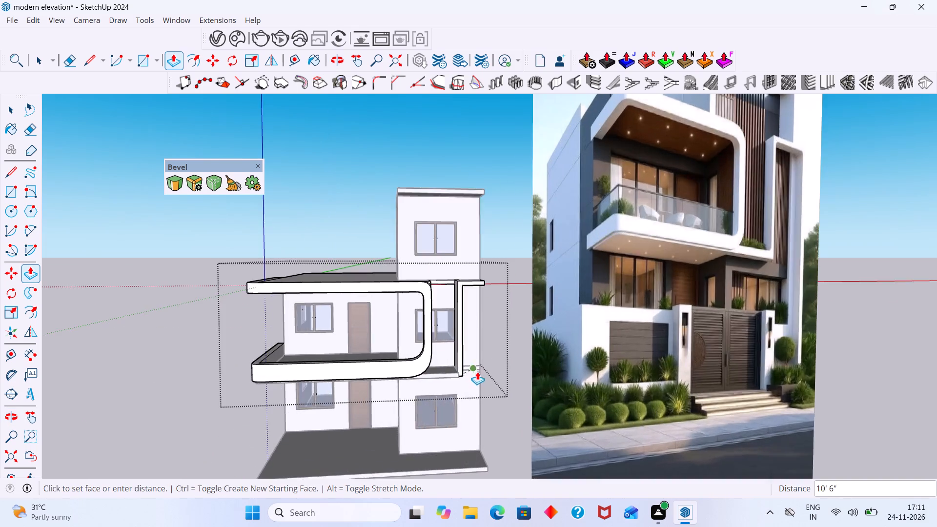
pyautogui.scroll(6, 477, 371)
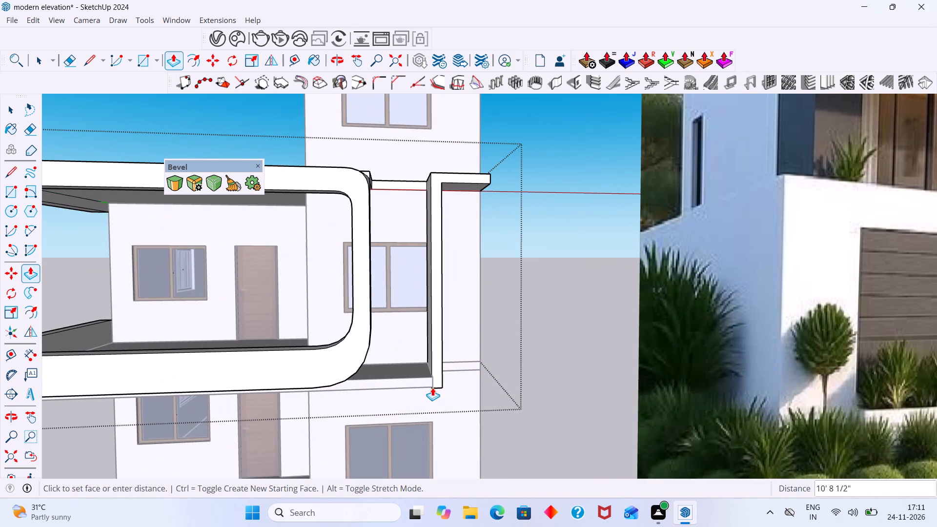
pyautogui.scroll(9, 431, 382)
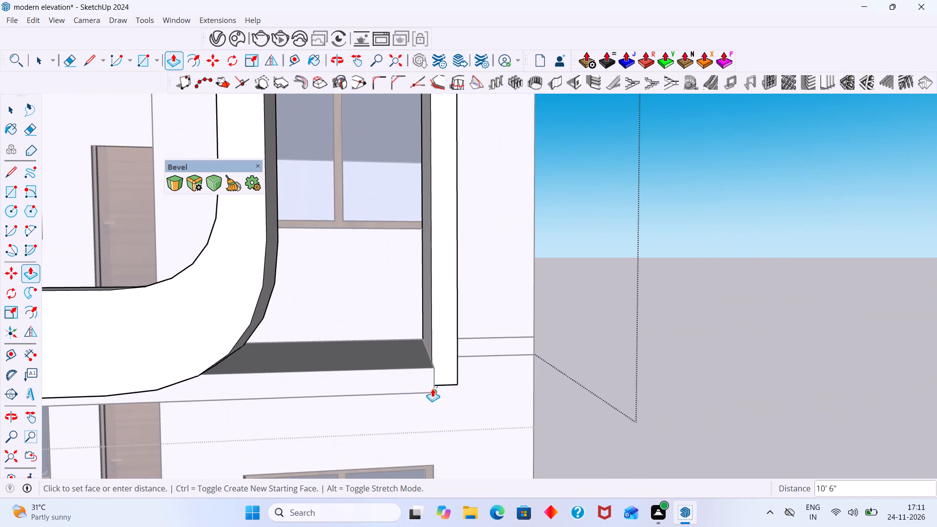
pyautogui.click(431, 391)
pyautogui.press('space')
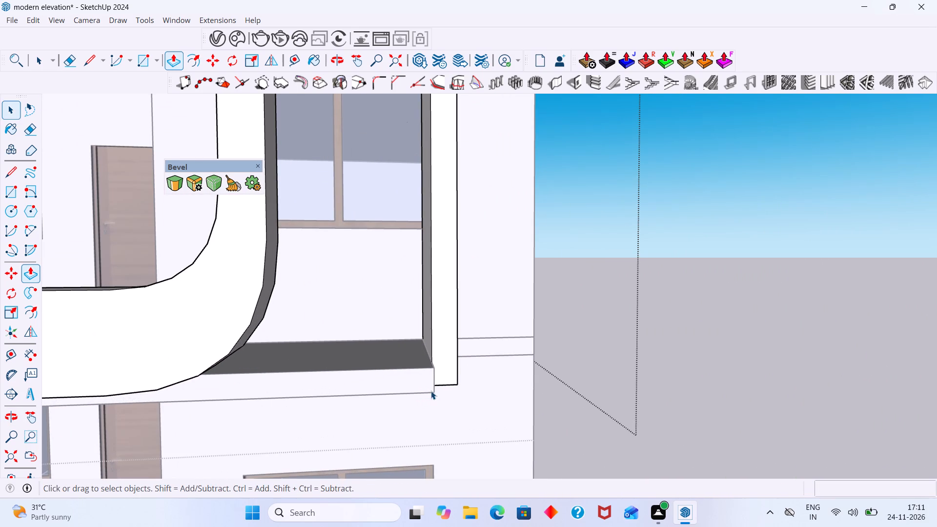
pyautogui.scroll(-12, 436, 384)
pyautogui.click(541, 353)
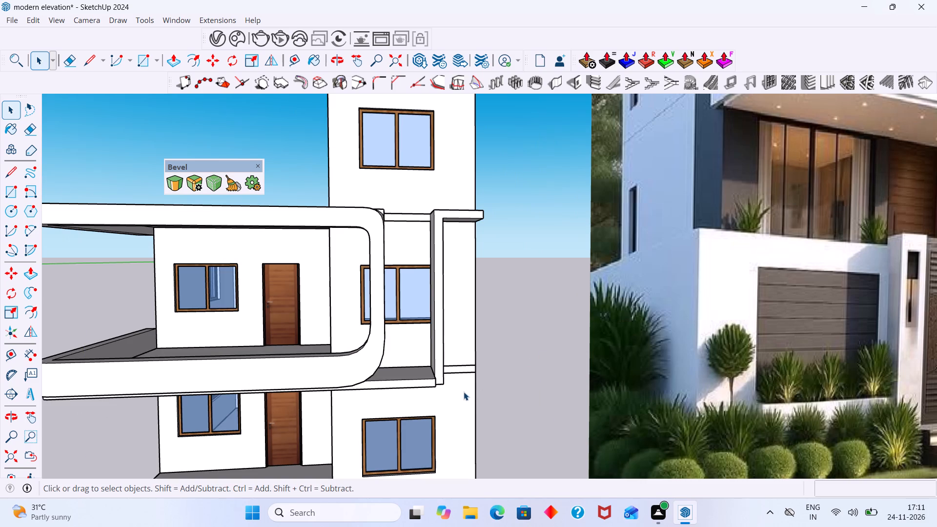
# Examine the vertical strip's lower end from below and compare the whole elevation with the reference image.
pyautogui.scroll(6, 460, 392)
pyautogui.moveTo(448, 393); pyautogui.dragTo(401, 323, button='middle')
pyautogui.scroll(1, 420, 356)
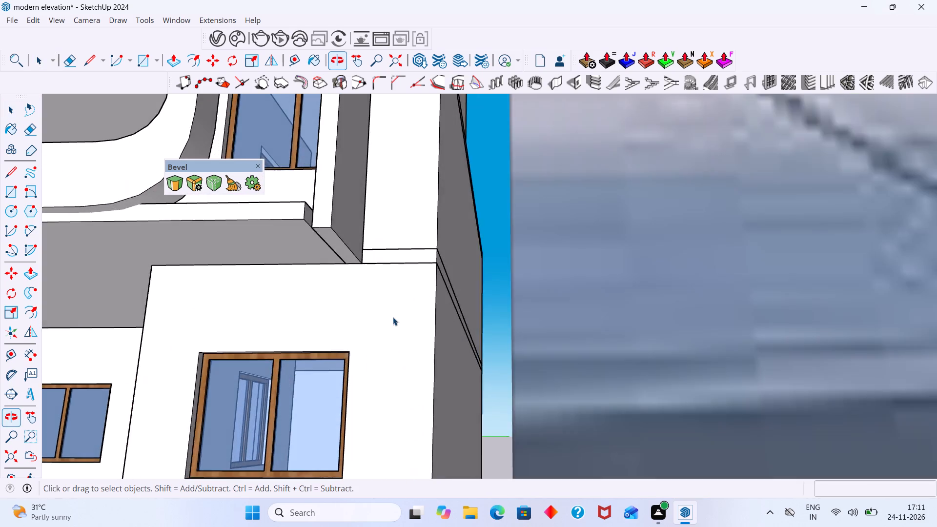
pyautogui.scroll(-20, 390, 317)
pyautogui.moveTo(396, 336); pyautogui.dragTo(417, 349, button='middle')
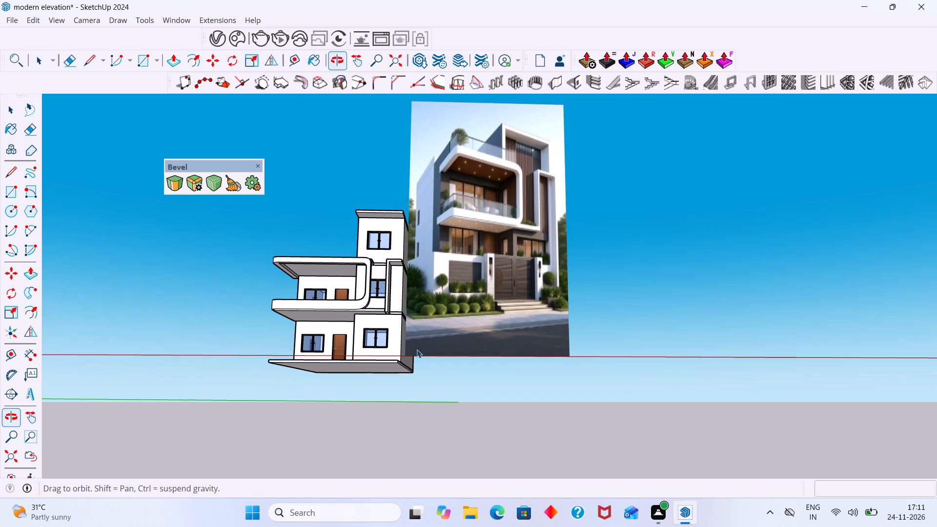
pyautogui.moveTo(390, 317); pyautogui.dragTo(412, 351, button='middle')
pyautogui.scroll(6, 394, 329)
pyautogui.moveTo(393, 326); pyautogui.dragTo(405, 346, button='middle')
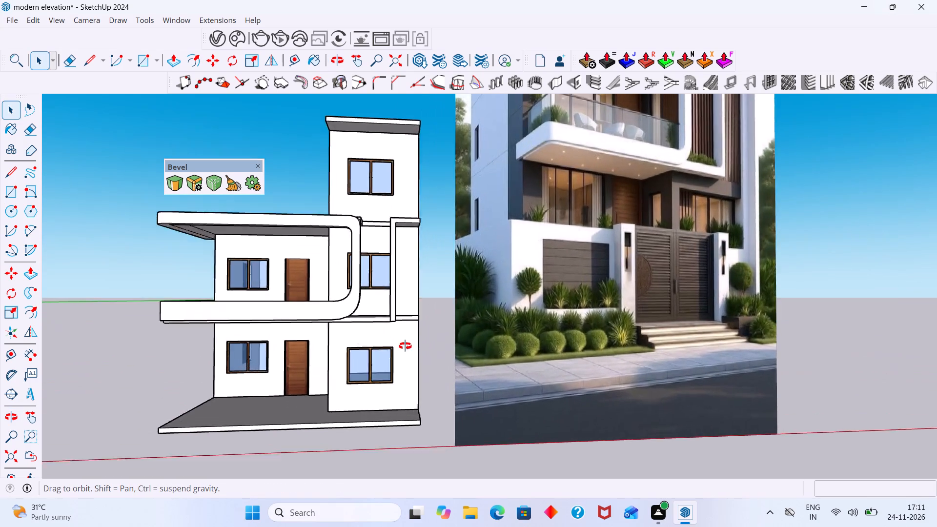
pyautogui.moveTo(405, 346); pyautogui.dragTo(406, 393, button='middle')
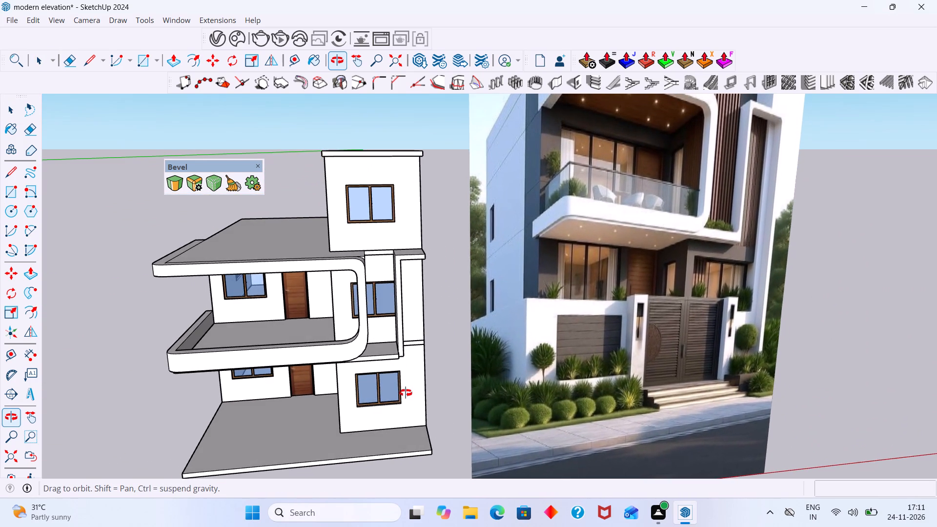
pyautogui.moveTo(406, 393); pyautogui.dragTo(405, 393, button='middle')
# In the strip's group, pull the vertical strip's front face forward to the lower slab's front corner, and leave the group.
pyautogui.scroll(13, 406, 358)
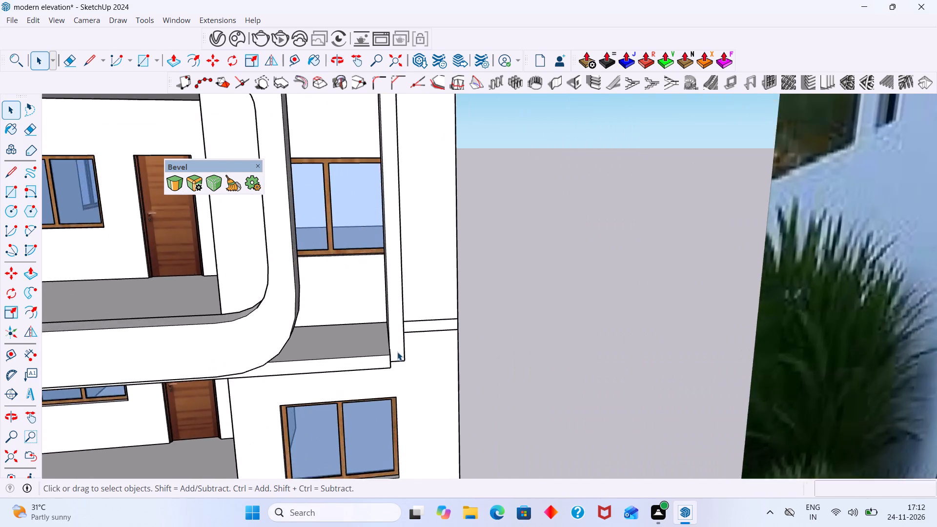
pyautogui.scroll(4, 397, 352)
pyautogui.click(397, 352)
pyautogui.doubleClick(397, 355)
pyautogui.click(397, 362)
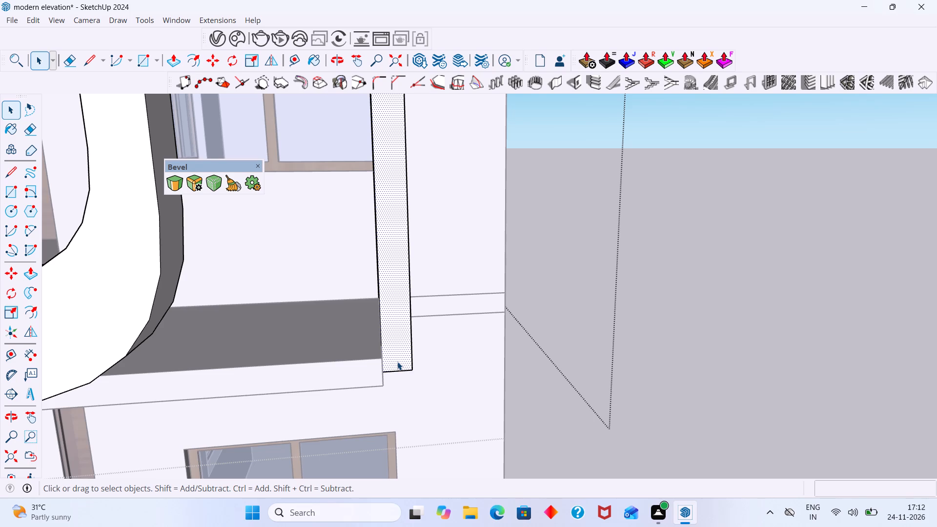
pyautogui.press('p')
pyautogui.click(397, 362)
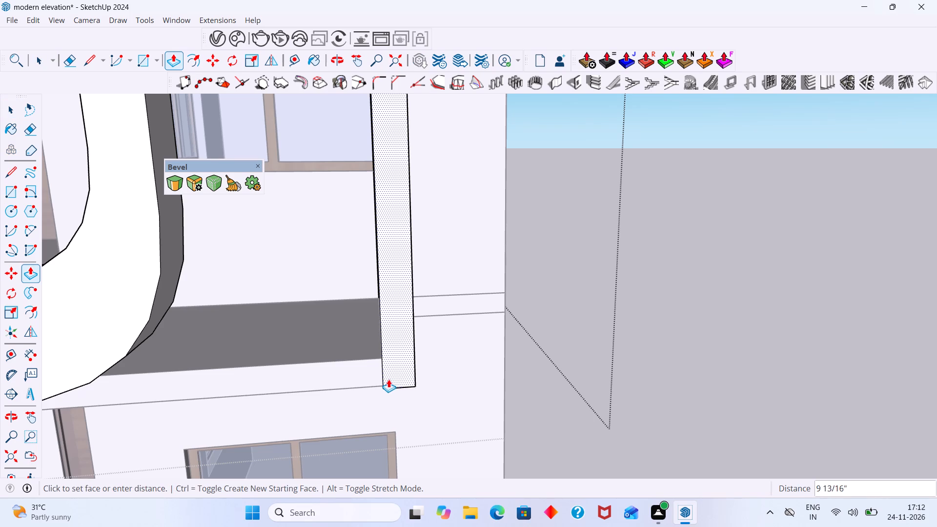
pyautogui.click(384, 384)
pyautogui.scroll(-1, 384, 384)
pyautogui.press('space')
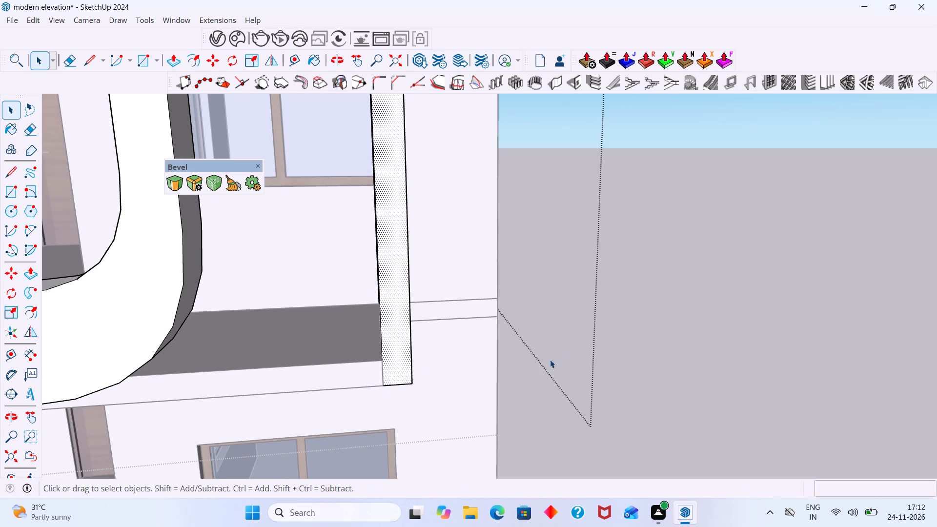
pyautogui.click(627, 360)
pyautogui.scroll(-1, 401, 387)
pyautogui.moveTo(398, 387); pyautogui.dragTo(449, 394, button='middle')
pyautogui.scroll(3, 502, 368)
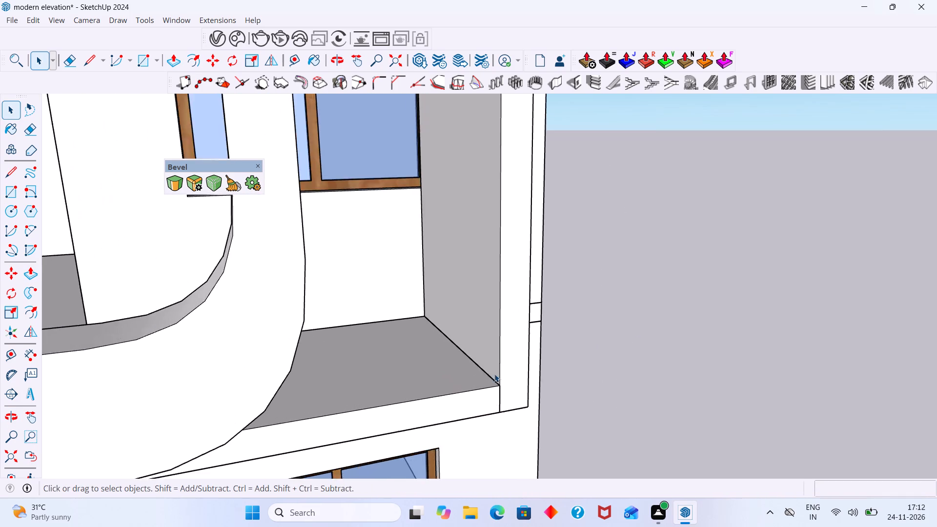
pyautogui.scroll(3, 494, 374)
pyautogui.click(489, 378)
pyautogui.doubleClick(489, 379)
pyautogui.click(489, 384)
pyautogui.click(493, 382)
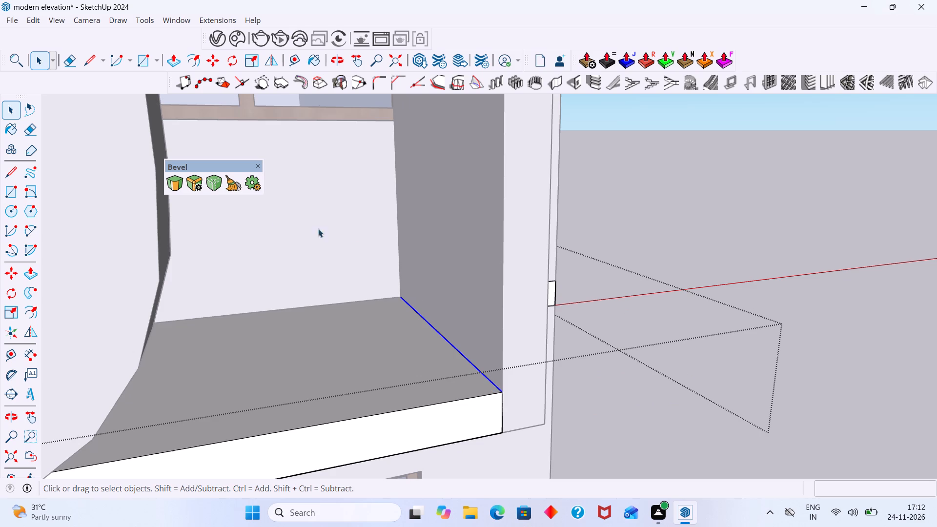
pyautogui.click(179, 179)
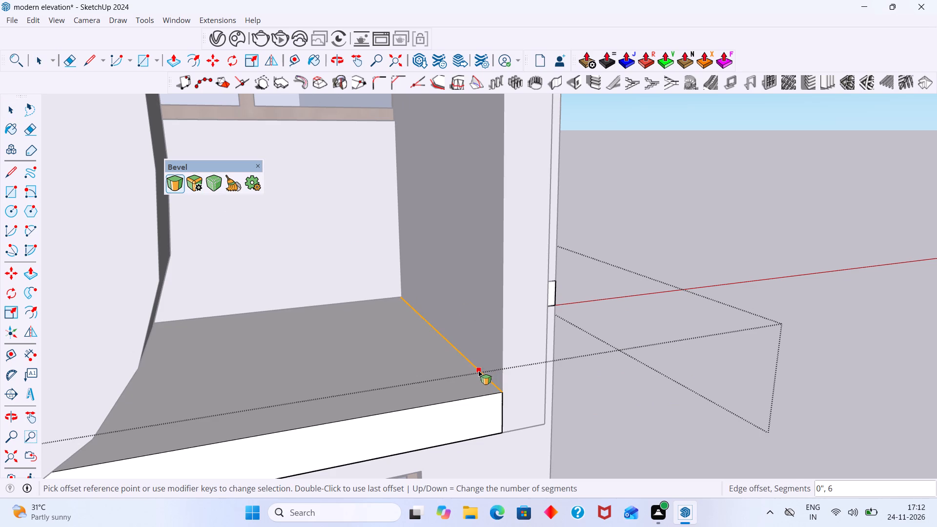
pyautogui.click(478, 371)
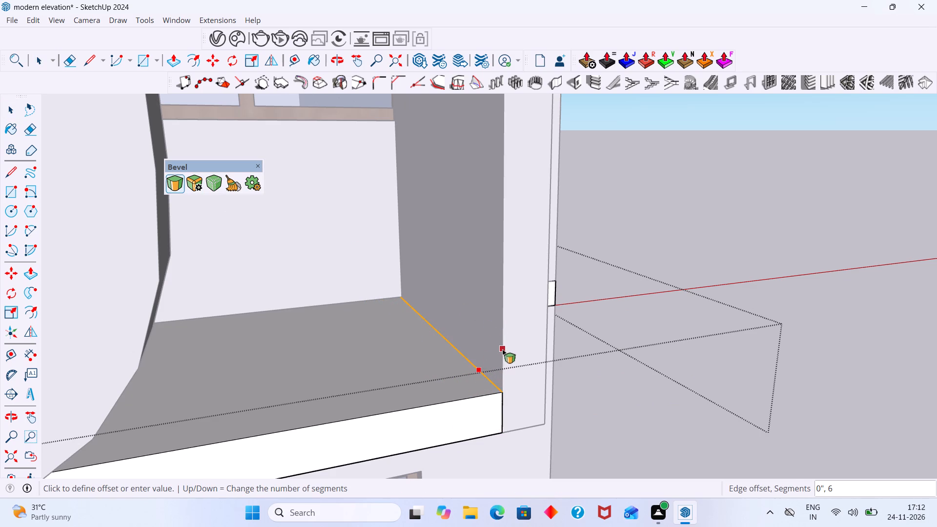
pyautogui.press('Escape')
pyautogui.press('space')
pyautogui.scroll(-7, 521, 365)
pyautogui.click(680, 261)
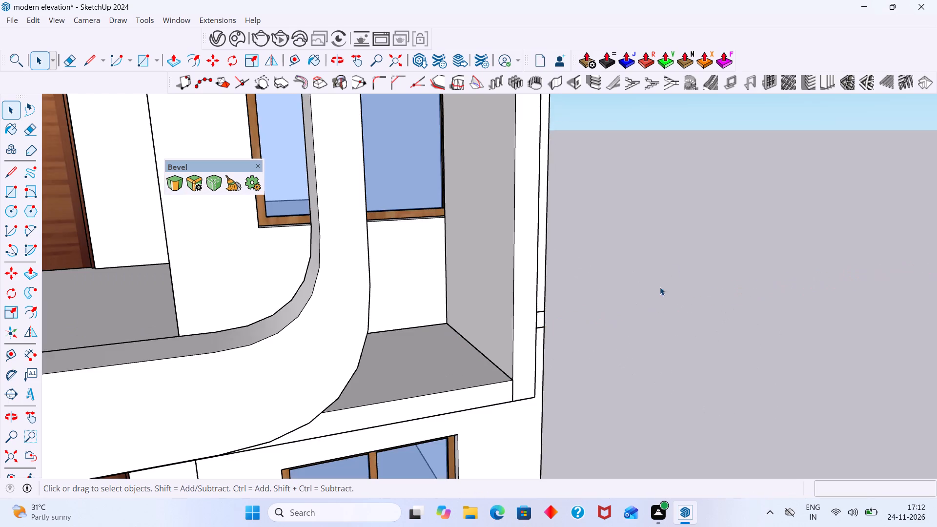
# Compare the strip and slabs of the whole elevation with the reference image.
pyautogui.moveTo(591, 330); pyautogui.dragTo(464, 249, button='middle')
pyautogui.scroll(-15, 464, 249)
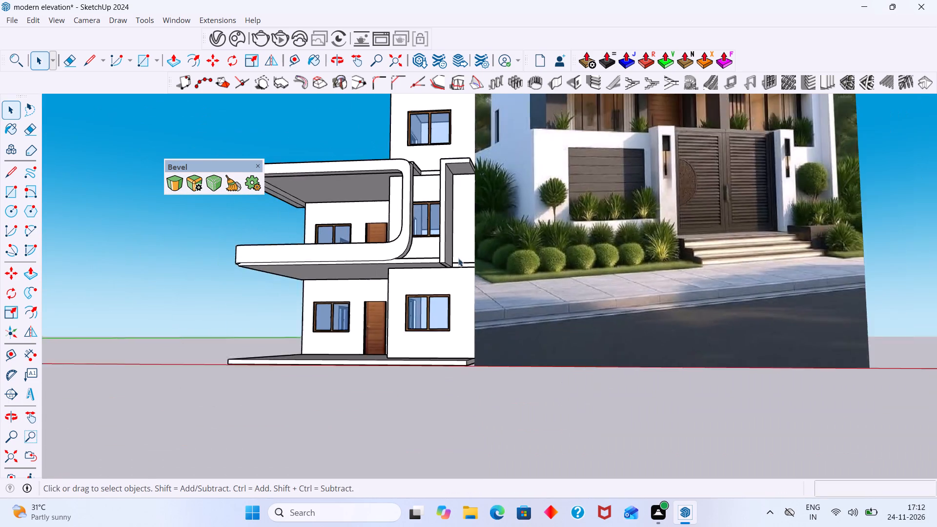
pyautogui.scroll(-2, 458, 258)
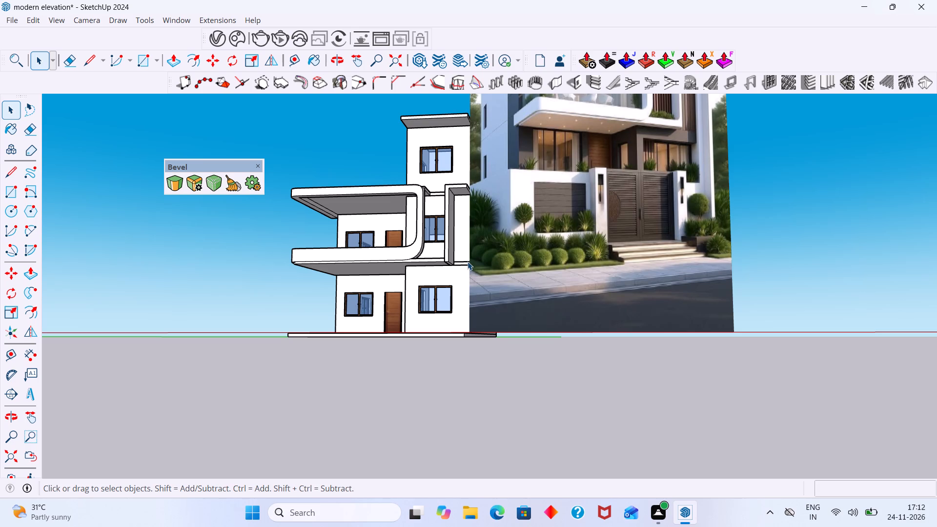
pyautogui.scroll(-2, 438, 269)
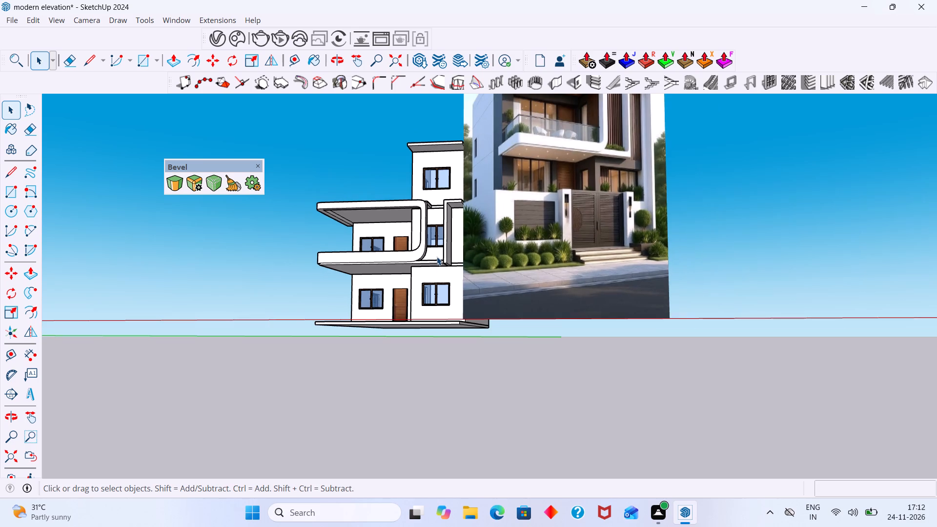
pyautogui.moveTo(439, 262); pyautogui.dragTo(442, 296, button='middle')
pyautogui.scroll(-3, 444, 295)
pyautogui.scroll(7, 463, 267)
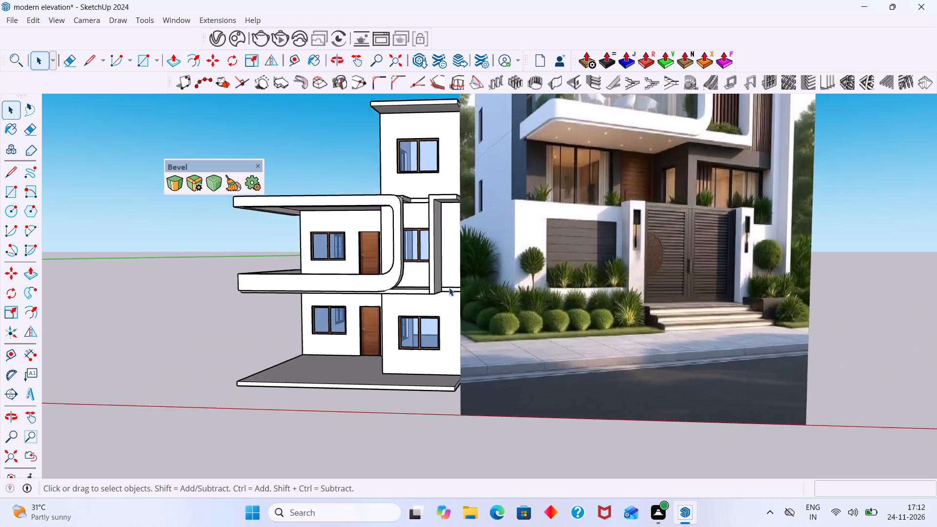
pyautogui.scroll(7, 449, 287)
pyautogui.scroll(-13, 438, 290)
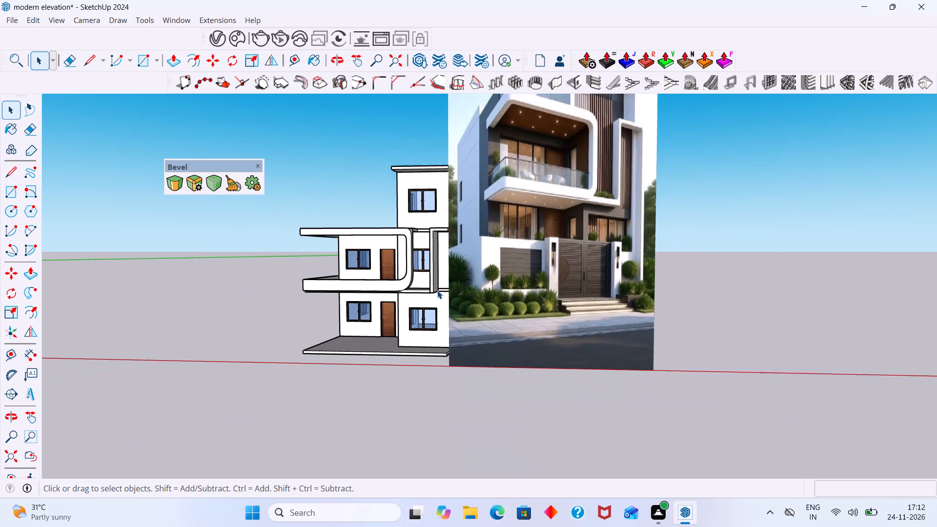
pyautogui.scroll(-1, 437, 290)
pyautogui.moveTo(430, 278); pyautogui.dragTo(435, 289, button='middle')
pyautogui.scroll(3, 438, 283)
# In the slab and strip group, undo the vertical strip's front pull and its downward extrusion, and leave the group.
pyautogui.click(435, 275)
pyautogui.click(435, 275)
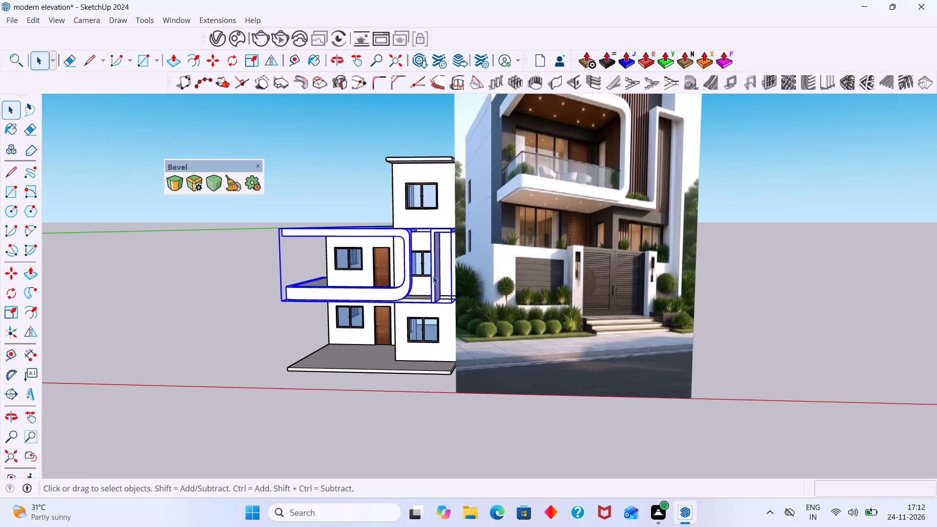
pyautogui.doubleClick(432, 278)
pyautogui.click(433, 282)
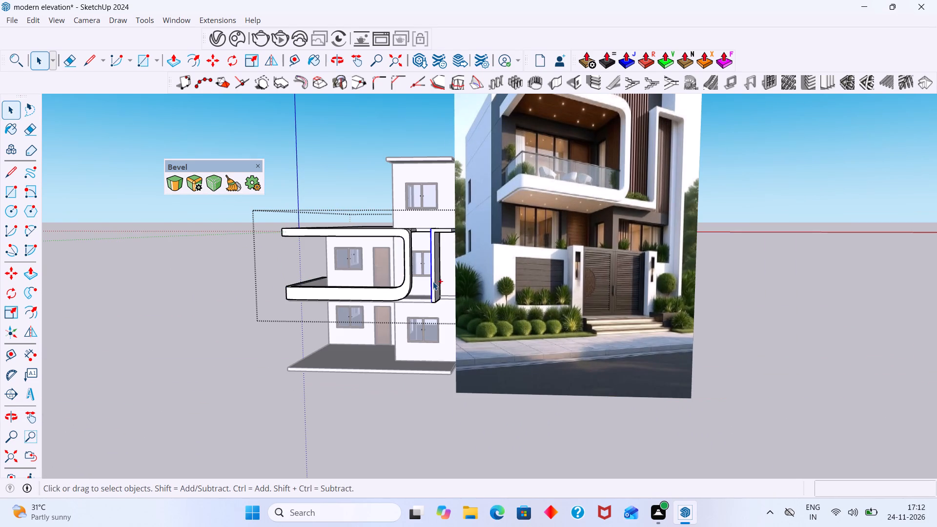
pyautogui.hotkey('ctrl', 'z')
pyautogui.hotkey('ctrl', 'z')
pyautogui.hotkey('ctrl', 'z')
pyautogui.hotkey('ctrl', 'z')
pyautogui.hotkey('ctrl', 'z')
pyautogui.hotkey('ctrl', 'z')
pyautogui.hotkey('ctrl', 'z')
pyautogui.hotkey('ctrl', 'z')
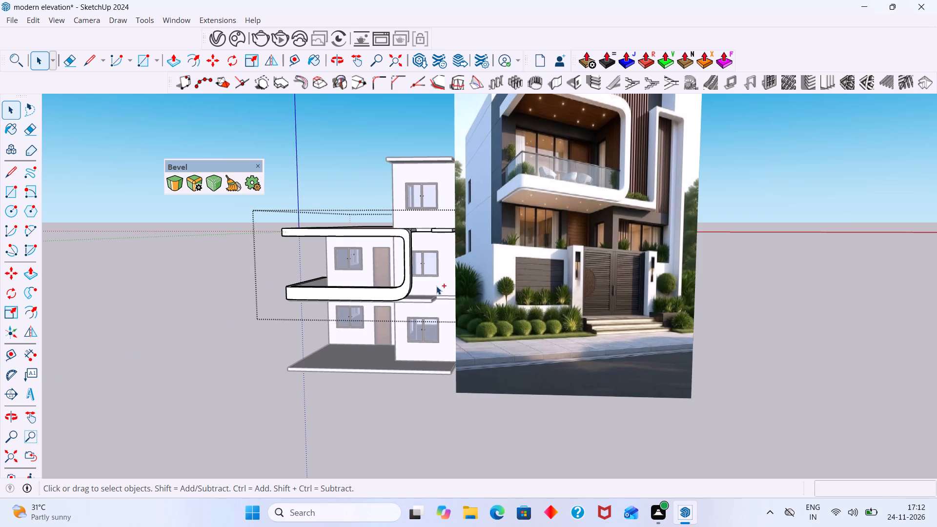
pyautogui.hotkey('ctrl', 'z')
pyautogui.scroll(-4, 438, 305)
pyautogui.click(708, 263)
# Delete the remaining dividing edge on the underside of the upper projecting slab, and leave the group.
pyautogui.scroll(2, 460, 259)
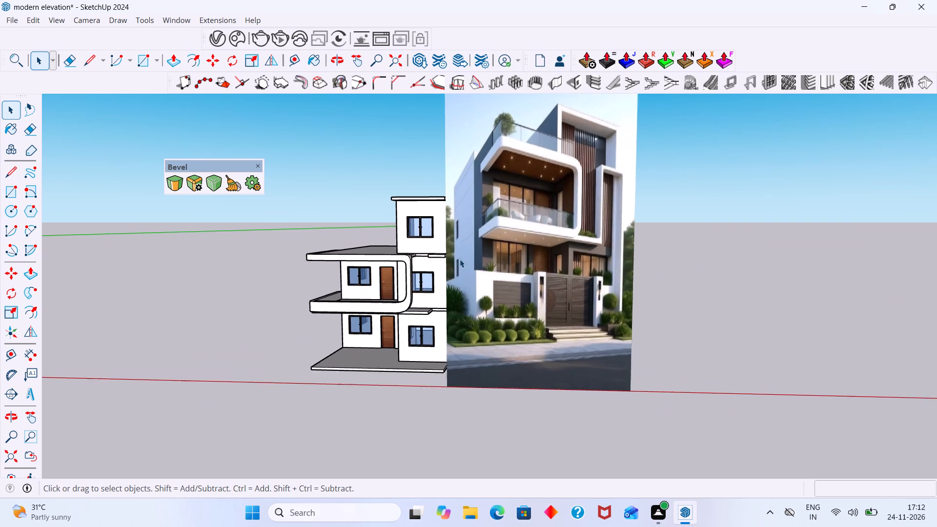
pyautogui.scroll(2, 460, 259)
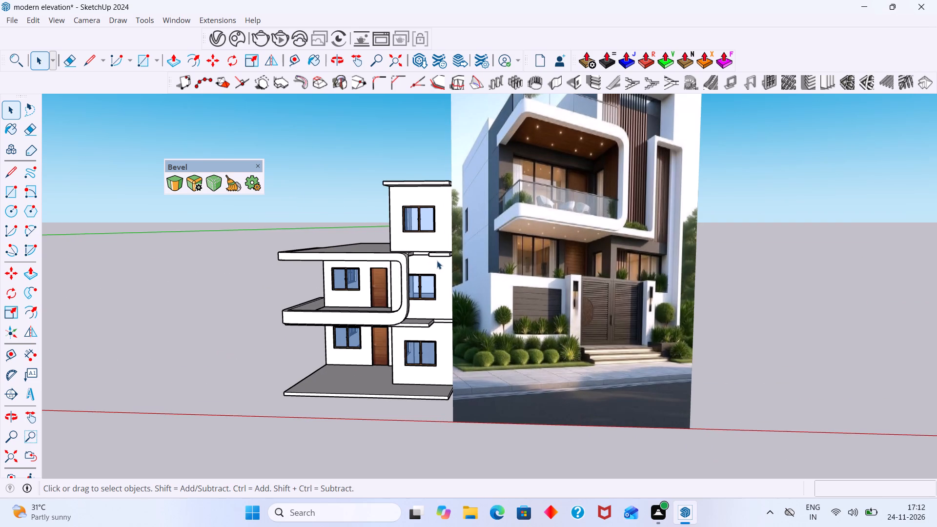
pyautogui.scroll(1, 428, 324)
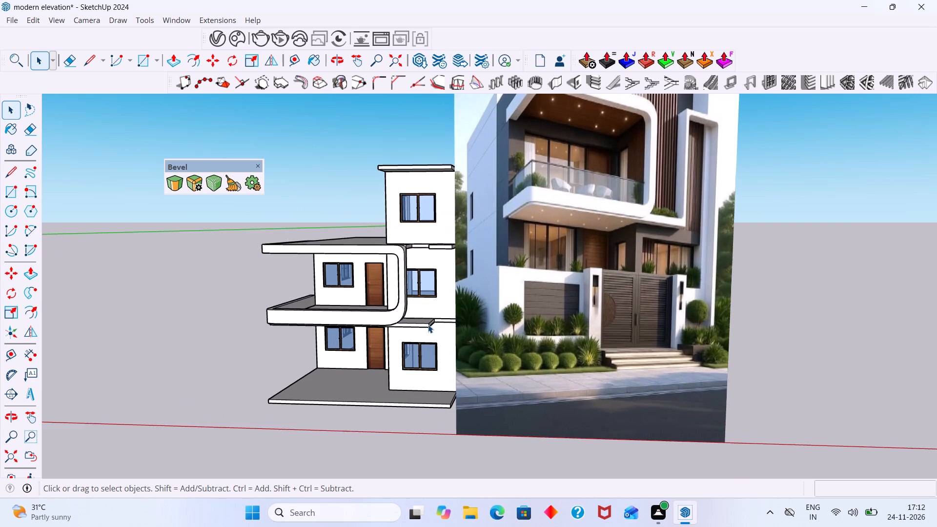
pyautogui.scroll(11, 433, 323)
pyautogui.scroll(-3, 427, 324)
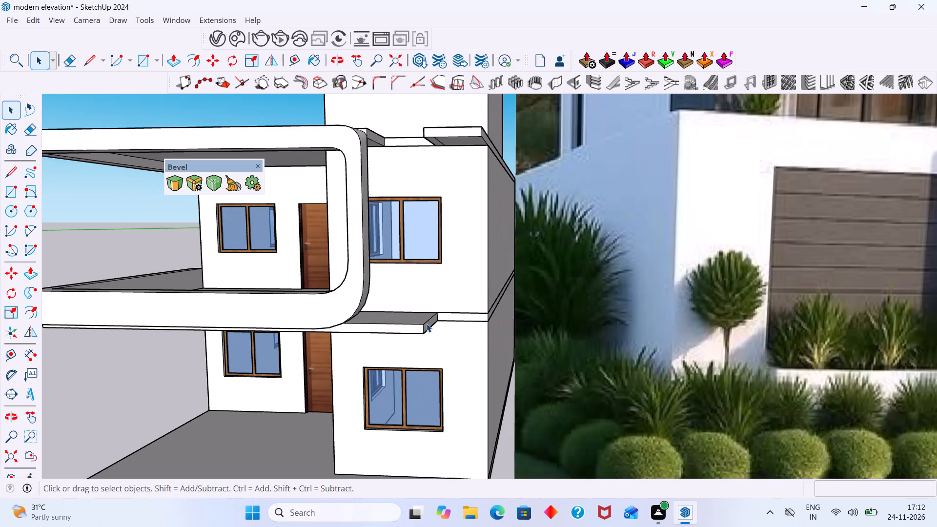
pyautogui.scroll(3, 427, 324)
pyautogui.scroll(-4, 435, 295)
pyautogui.moveTo(451, 152); pyautogui.dragTo(450, 142, button='middle')
pyautogui.scroll(11, 443, 137)
pyautogui.click(435, 142)
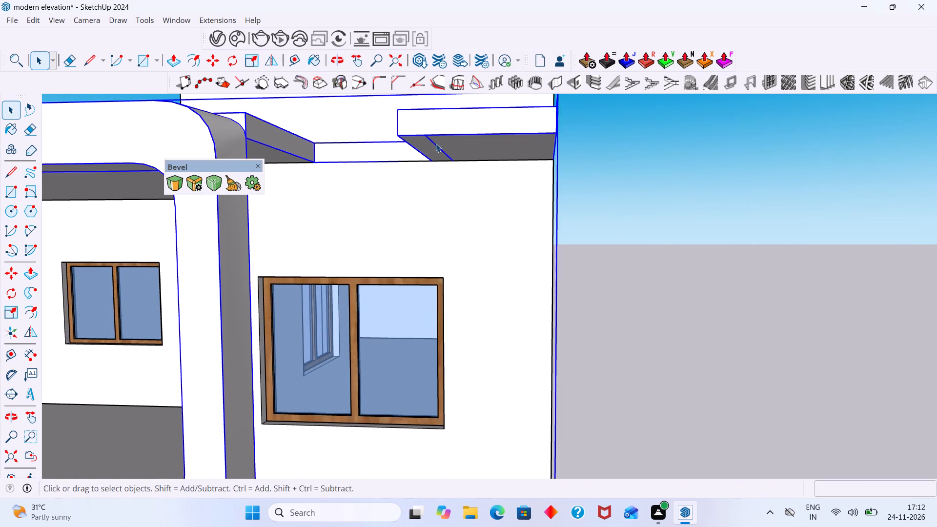
pyautogui.doubleClick(436, 143)
pyautogui.click(438, 146)
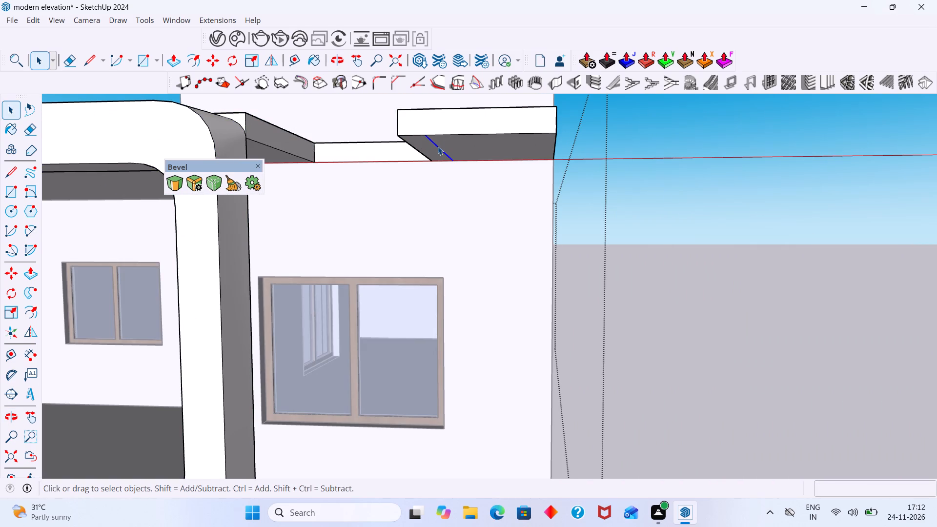
pyautogui.press('Delete')
pyautogui.scroll(-19, 438, 153)
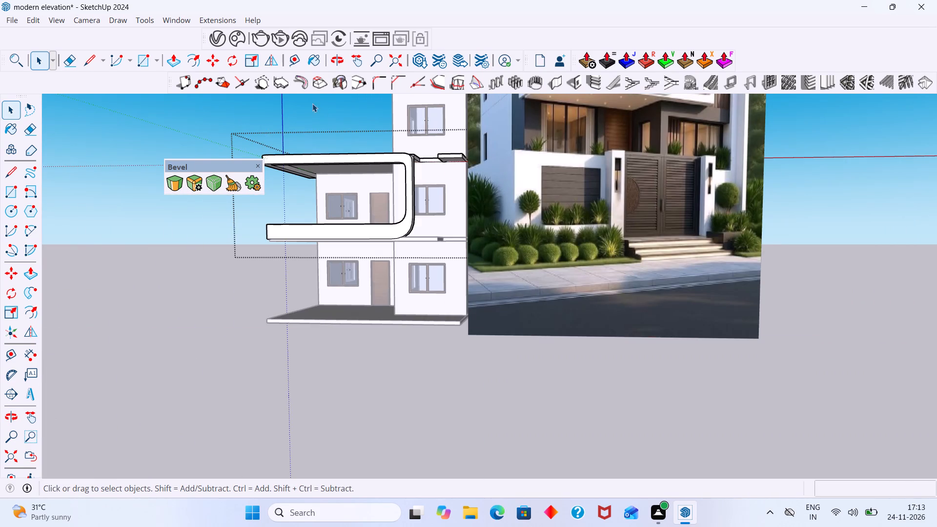
pyautogui.click(312, 103)
# In the lower slab's group, extend the projecting slab's end face beside the notch by about 2", and leave the group.
pyautogui.scroll(-3, 320, 118)
pyautogui.moveTo(369, 171); pyautogui.dragTo(424, 199, button='middle')
pyautogui.moveTo(425, 242); pyautogui.dragTo(364, 253, button='middle')
pyautogui.scroll(-5, 364, 253)
pyautogui.moveTo(372, 252); pyautogui.dragTo(405, 252, button='middle')
pyautogui.scroll(2, 409, 246)
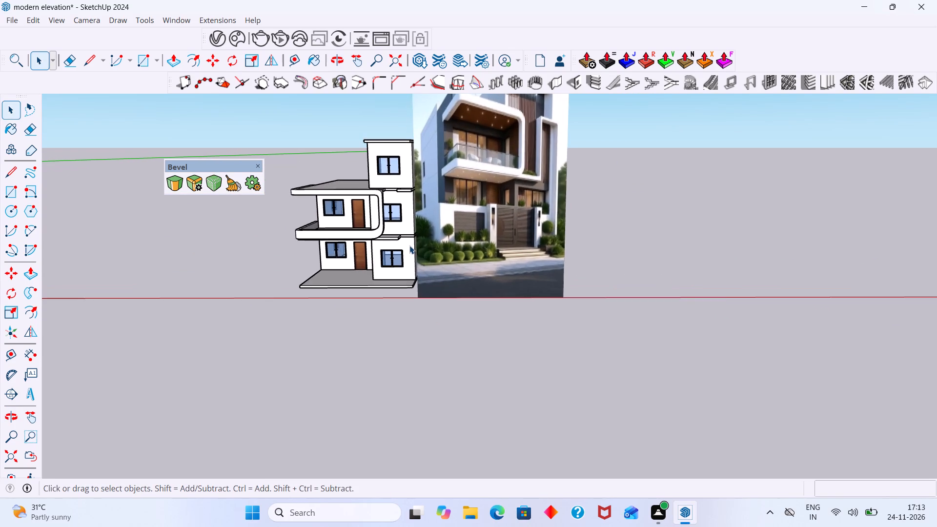
pyautogui.scroll(19, 409, 245)
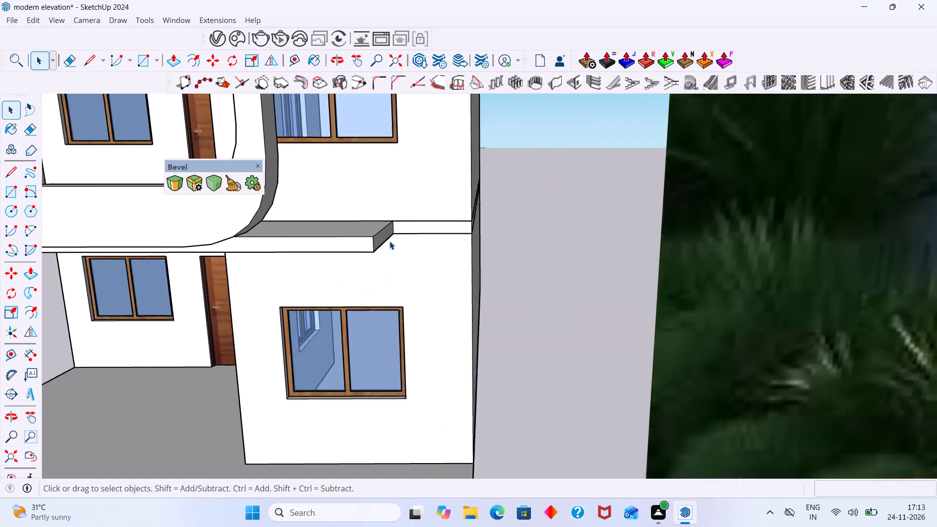
pyautogui.scroll(4, 389, 241)
pyautogui.tripleClick(369, 239)
pyautogui.click(369, 237)
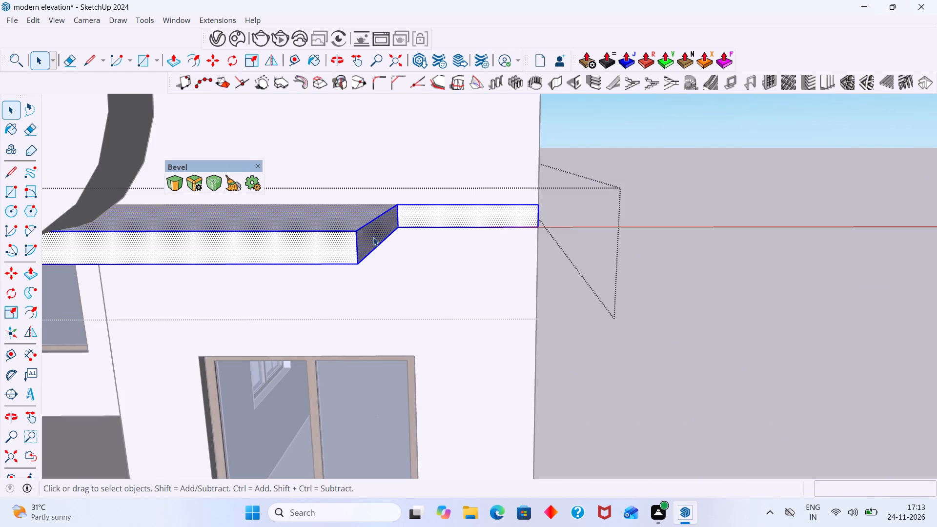
pyautogui.click(373, 237)
pyautogui.press('p')
pyautogui.click(375, 237)
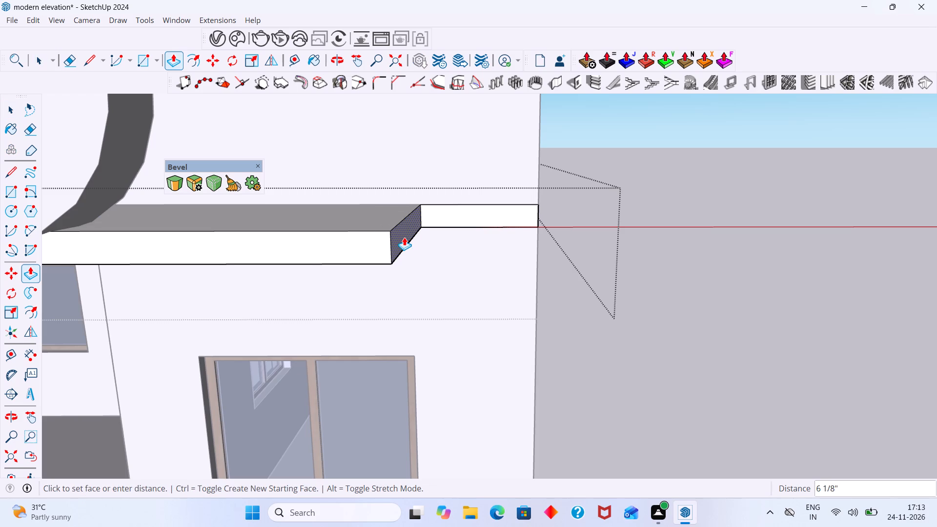
pyautogui.scroll(-5, 404, 237)
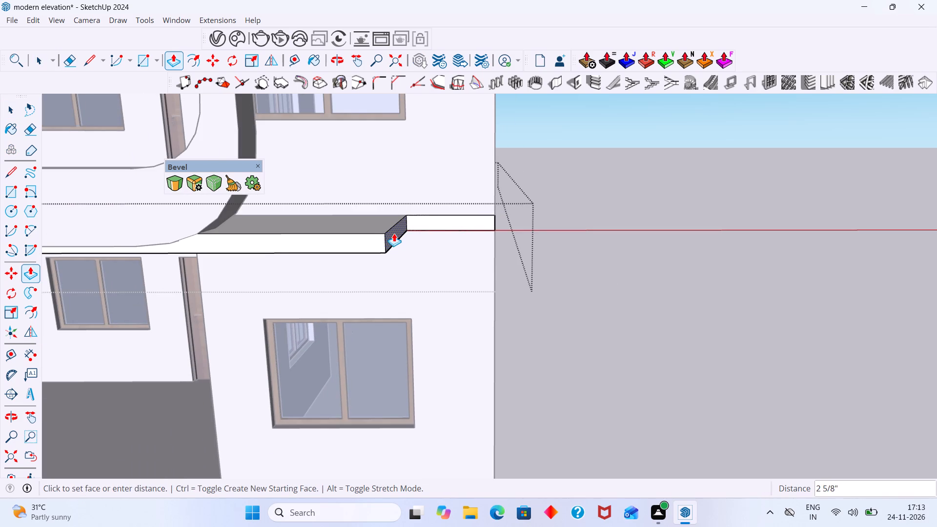
pyautogui.press('Escape')
pyautogui.click(385, 235)
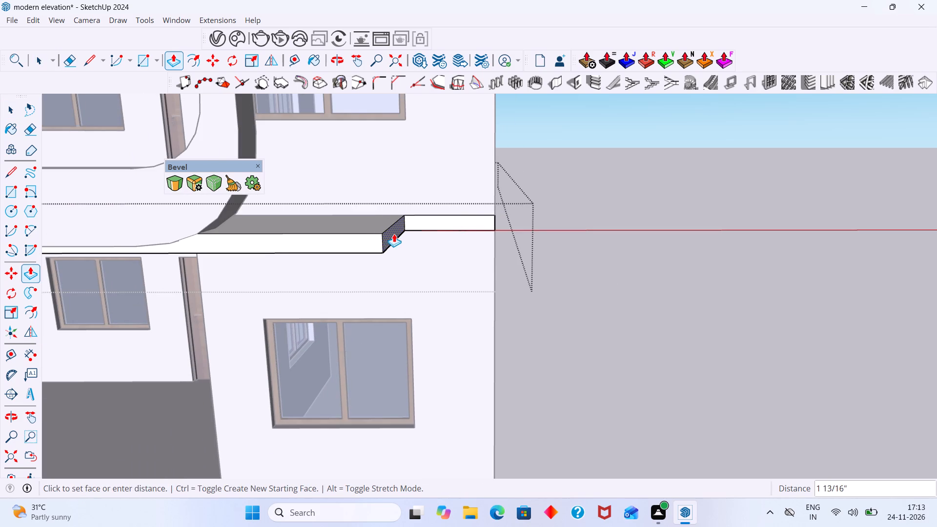
pyautogui.click(396, 234)
pyautogui.press('space')
pyautogui.scroll(-9, 428, 227)
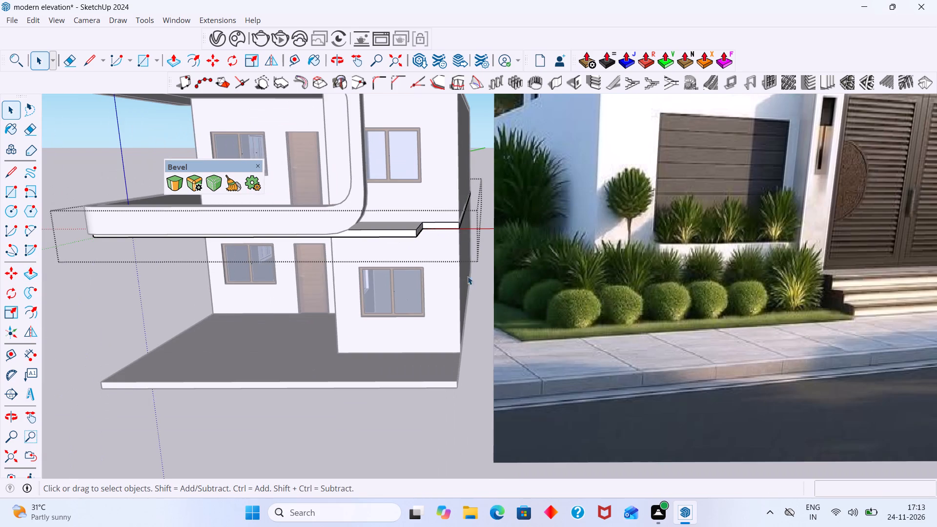
pyautogui.click(481, 302)
# In the lower slab's group, draw a rectangle about 8" by 4' 4 9/16" across the projecting slab's top face at its notch end.
pyautogui.scroll(-11, 466, 289)
pyautogui.moveTo(453, 279); pyautogui.dragTo(451, 260, button='middle')
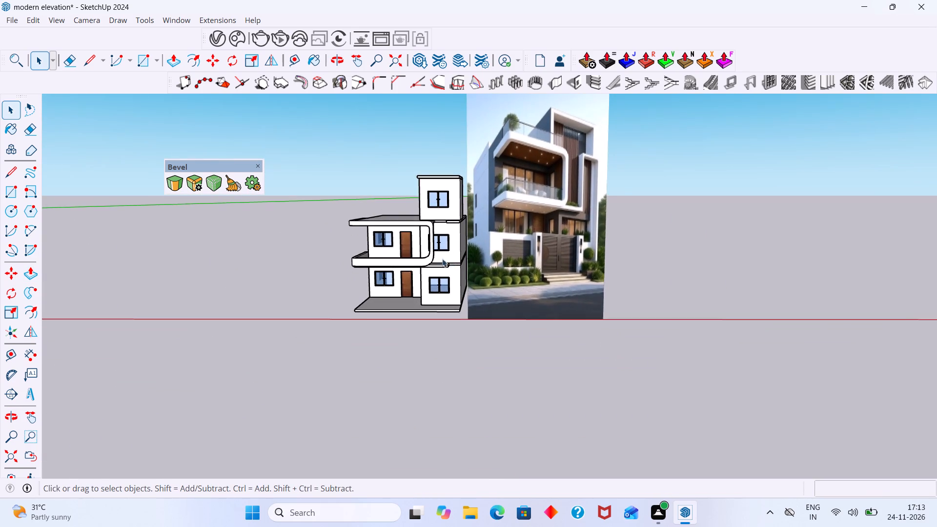
pyautogui.scroll(4, 436, 256)
pyautogui.moveTo(449, 270); pyautogui.dragTo(449, 300, button='middle')
pyautogui.scroll(16, 457, 290)
pyautogui.tripleClick(442, 269)
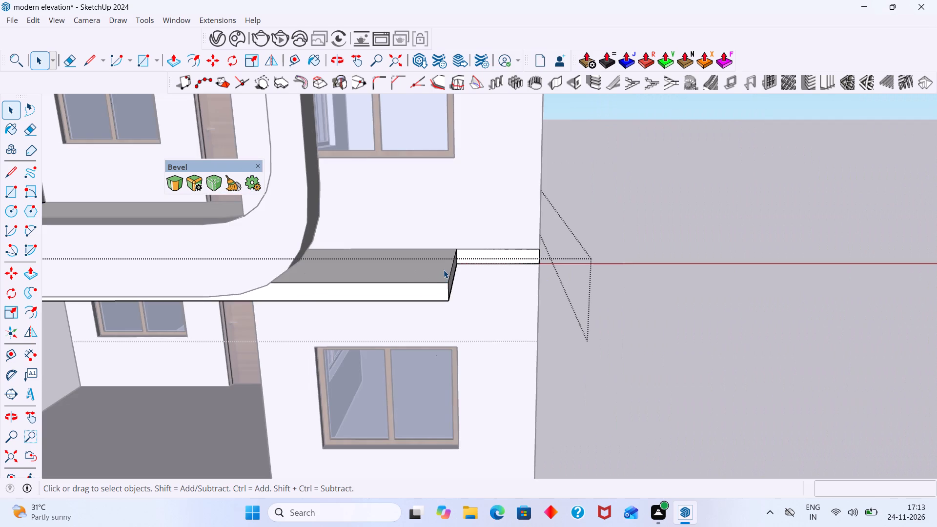
pyautogui.click(444, 271)
pyautogui.moveTo(475, 265); pyautogui.dragTo(519, 279, button='middle')
pyautogui.click(516, 296)
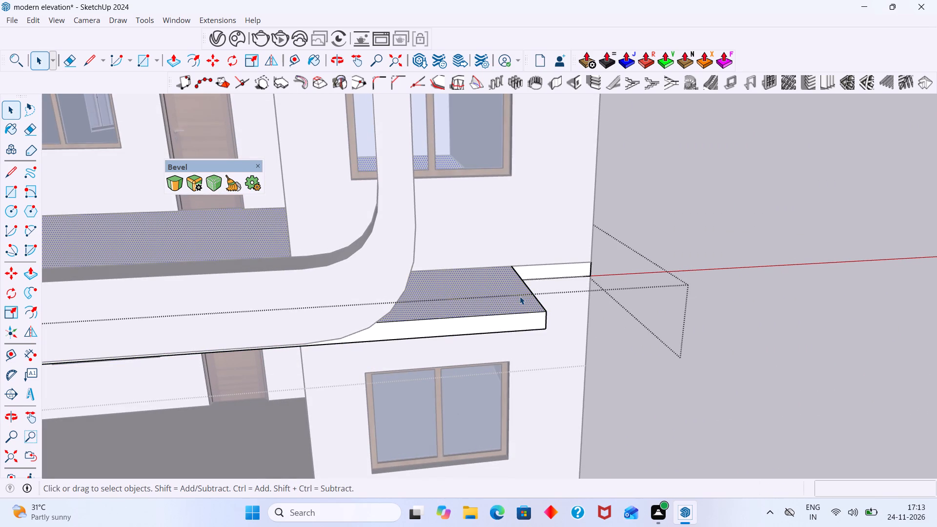
pyautogui.press('r')
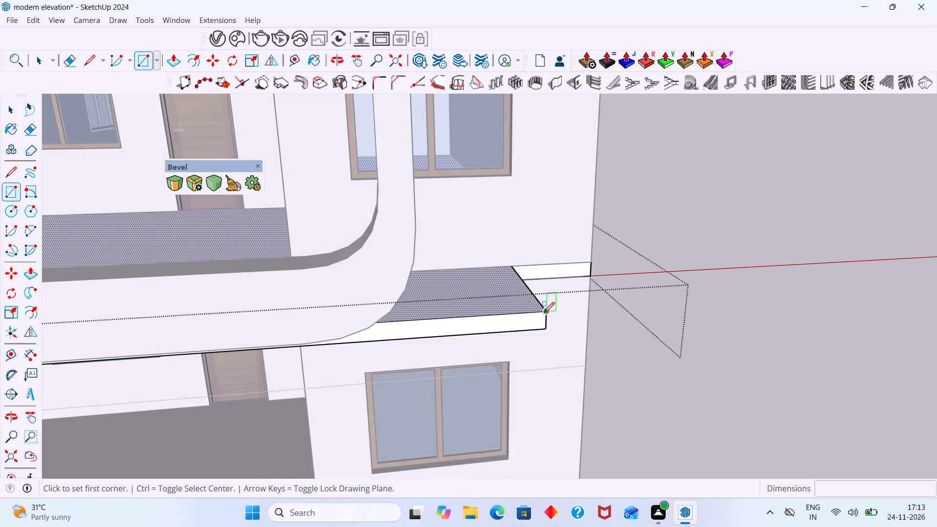
pyautogui.click(544, 313)
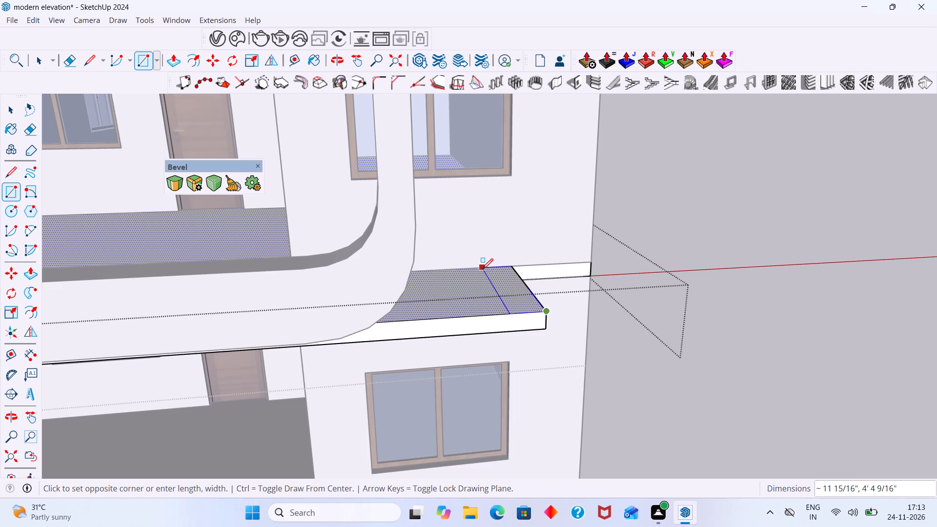
pyautogui.click(491, 269)
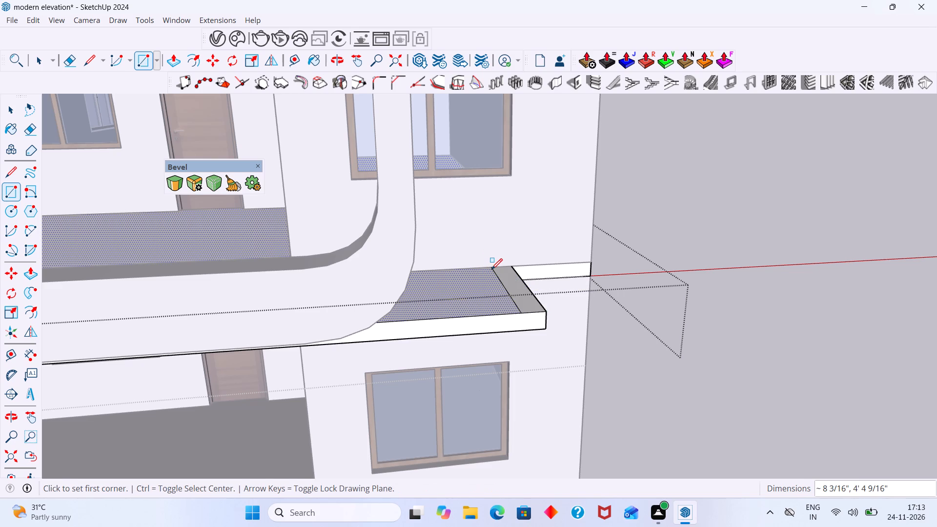
pyautogui.press('space')
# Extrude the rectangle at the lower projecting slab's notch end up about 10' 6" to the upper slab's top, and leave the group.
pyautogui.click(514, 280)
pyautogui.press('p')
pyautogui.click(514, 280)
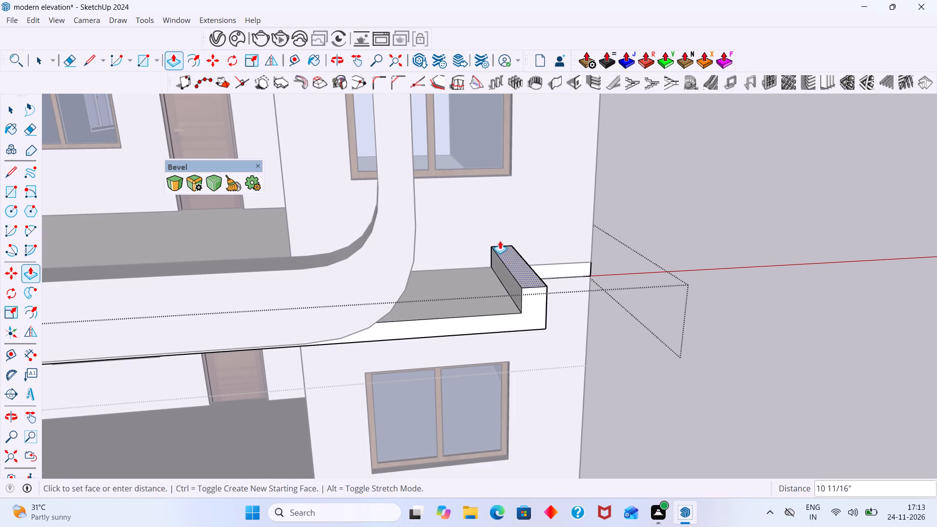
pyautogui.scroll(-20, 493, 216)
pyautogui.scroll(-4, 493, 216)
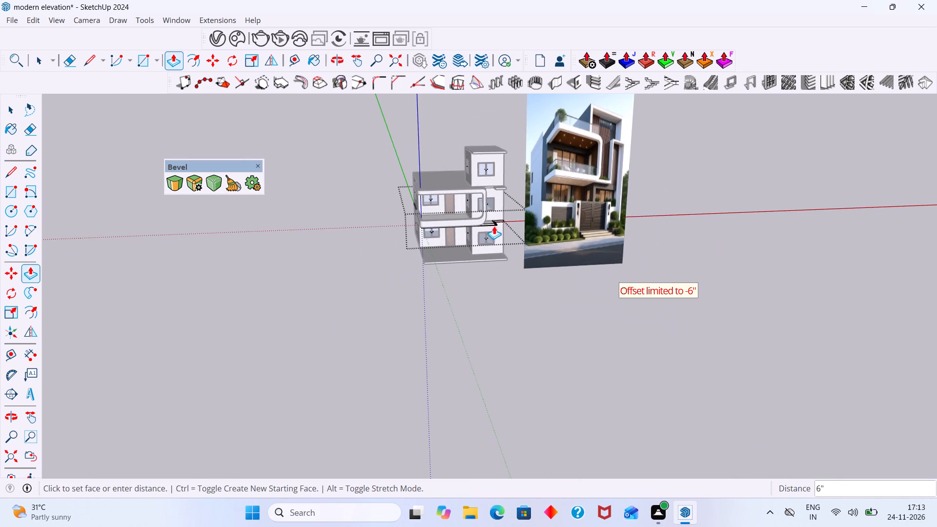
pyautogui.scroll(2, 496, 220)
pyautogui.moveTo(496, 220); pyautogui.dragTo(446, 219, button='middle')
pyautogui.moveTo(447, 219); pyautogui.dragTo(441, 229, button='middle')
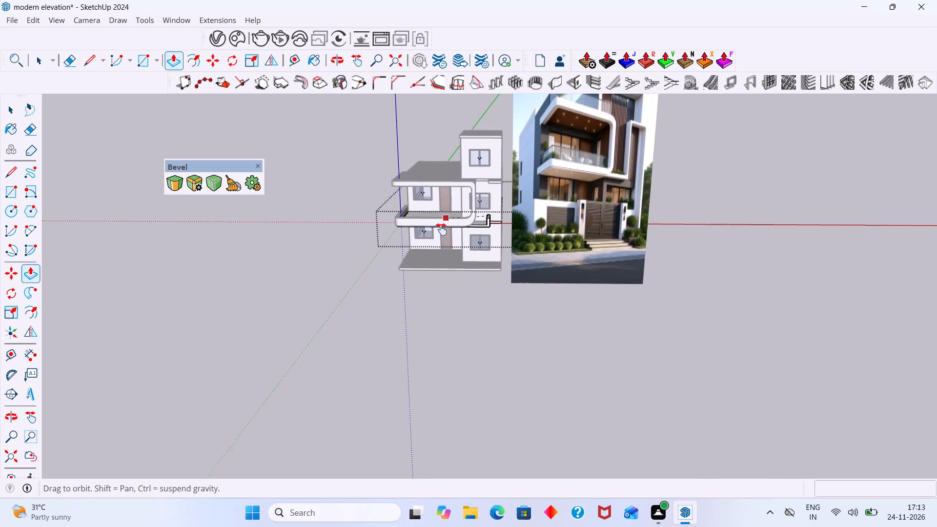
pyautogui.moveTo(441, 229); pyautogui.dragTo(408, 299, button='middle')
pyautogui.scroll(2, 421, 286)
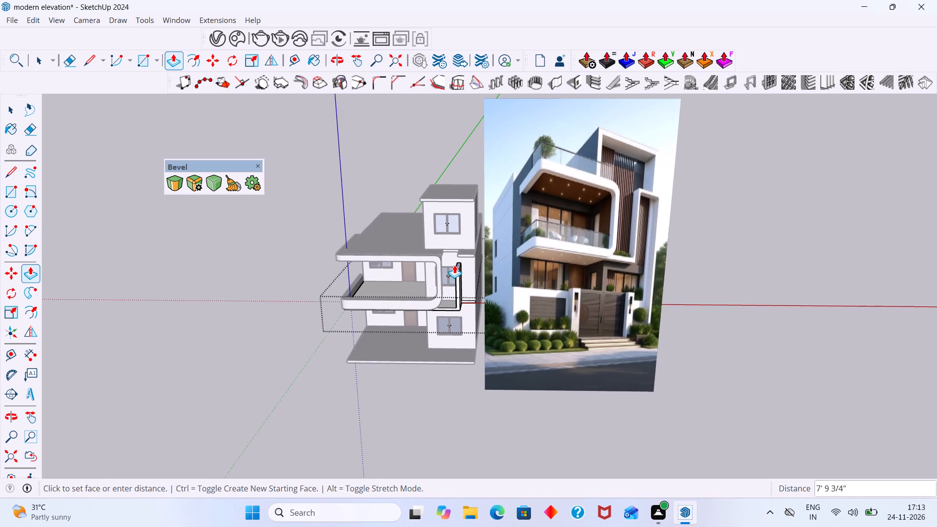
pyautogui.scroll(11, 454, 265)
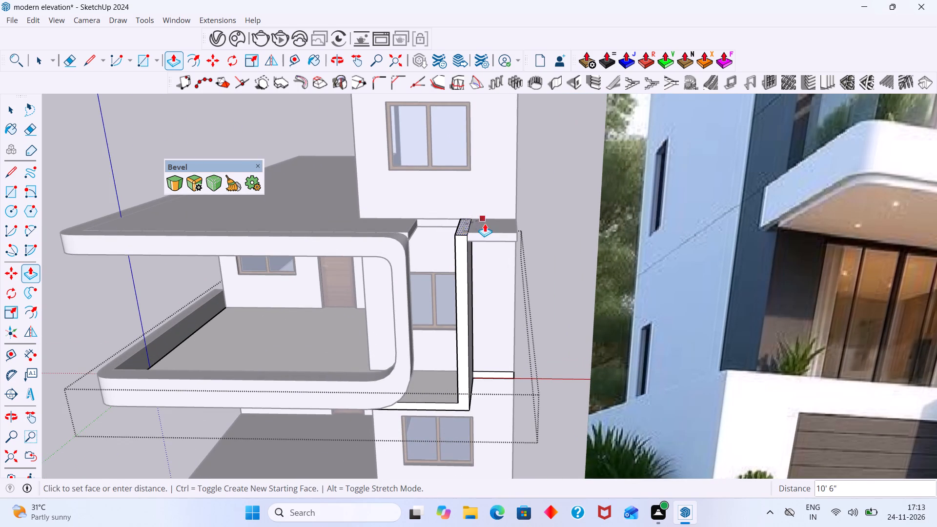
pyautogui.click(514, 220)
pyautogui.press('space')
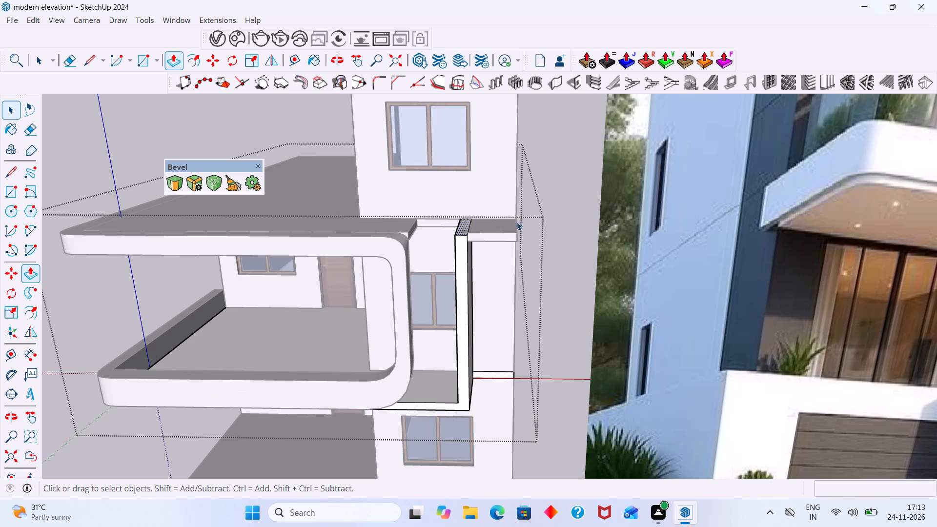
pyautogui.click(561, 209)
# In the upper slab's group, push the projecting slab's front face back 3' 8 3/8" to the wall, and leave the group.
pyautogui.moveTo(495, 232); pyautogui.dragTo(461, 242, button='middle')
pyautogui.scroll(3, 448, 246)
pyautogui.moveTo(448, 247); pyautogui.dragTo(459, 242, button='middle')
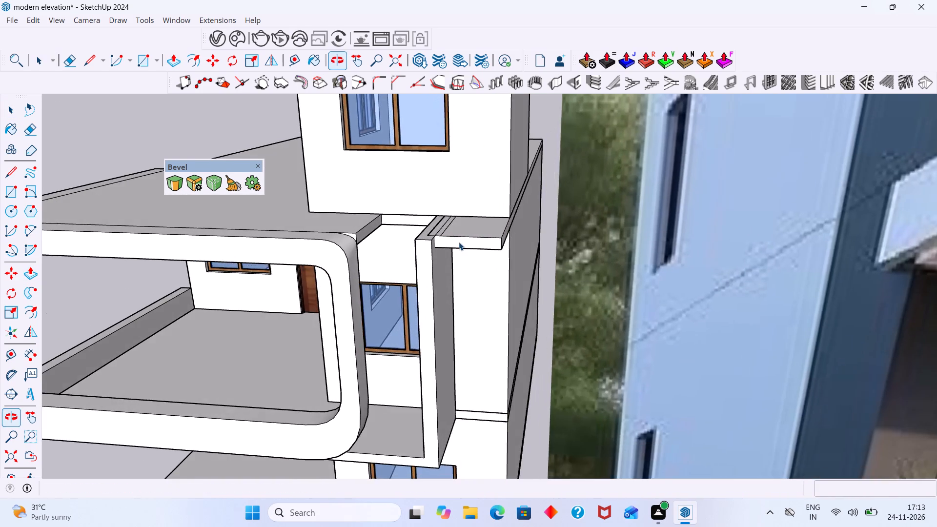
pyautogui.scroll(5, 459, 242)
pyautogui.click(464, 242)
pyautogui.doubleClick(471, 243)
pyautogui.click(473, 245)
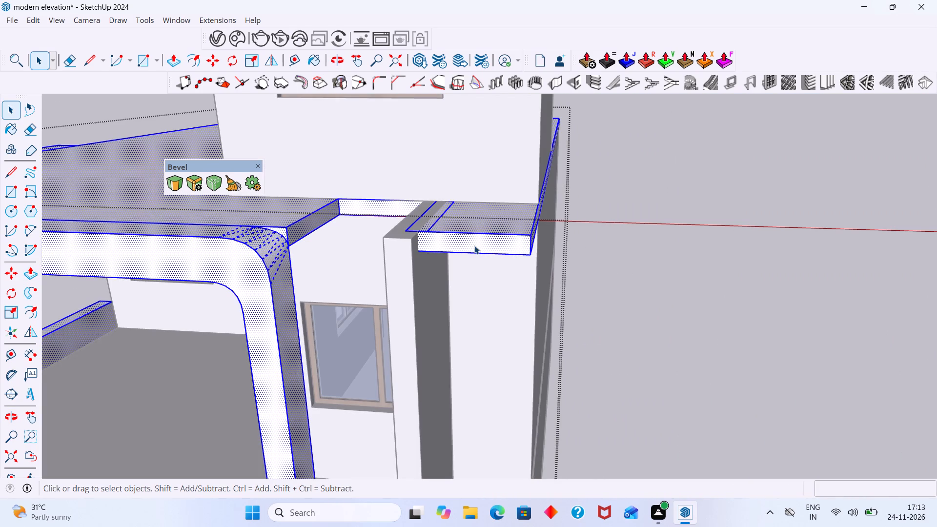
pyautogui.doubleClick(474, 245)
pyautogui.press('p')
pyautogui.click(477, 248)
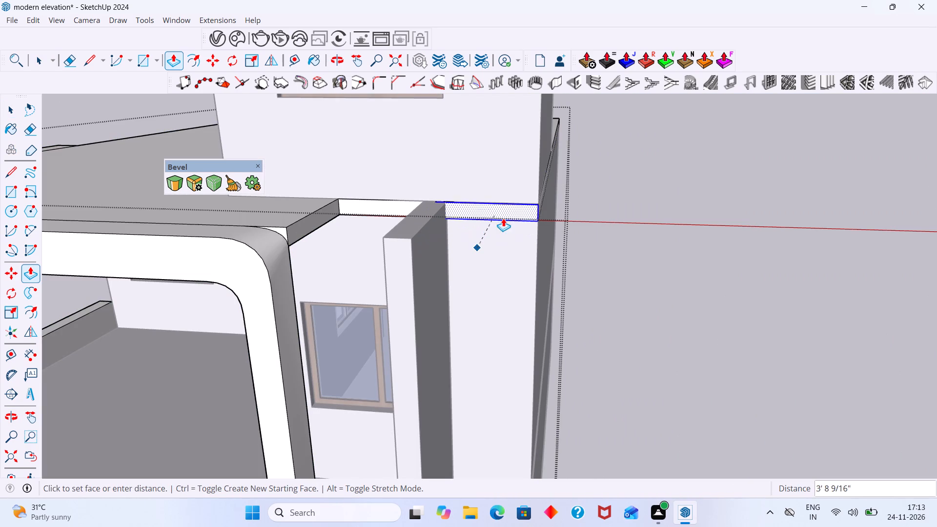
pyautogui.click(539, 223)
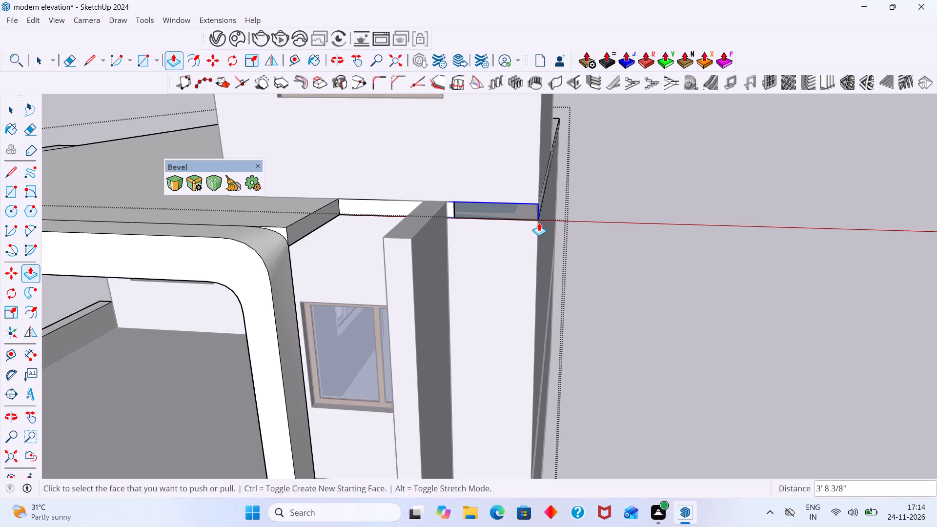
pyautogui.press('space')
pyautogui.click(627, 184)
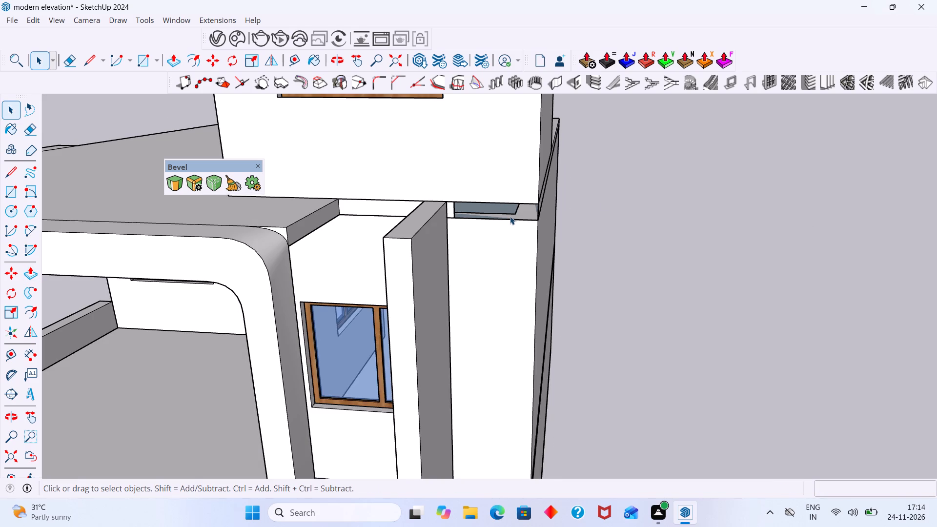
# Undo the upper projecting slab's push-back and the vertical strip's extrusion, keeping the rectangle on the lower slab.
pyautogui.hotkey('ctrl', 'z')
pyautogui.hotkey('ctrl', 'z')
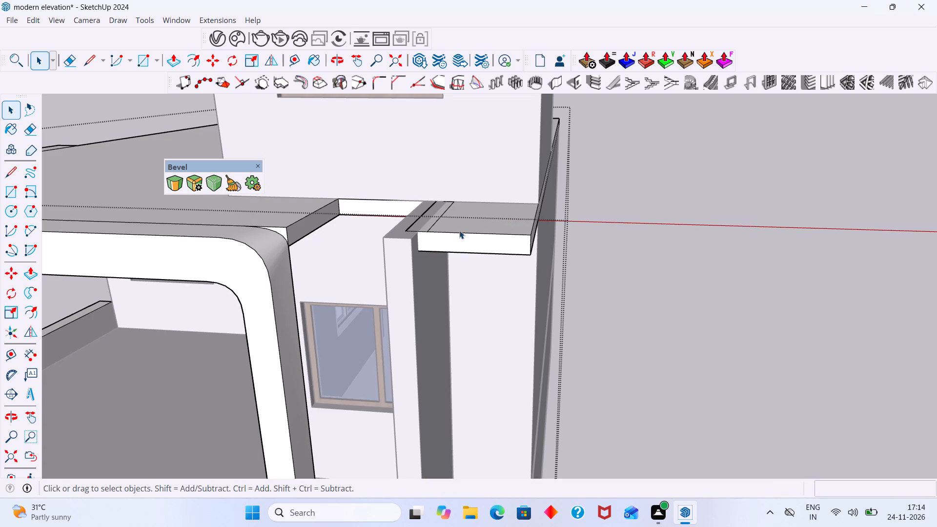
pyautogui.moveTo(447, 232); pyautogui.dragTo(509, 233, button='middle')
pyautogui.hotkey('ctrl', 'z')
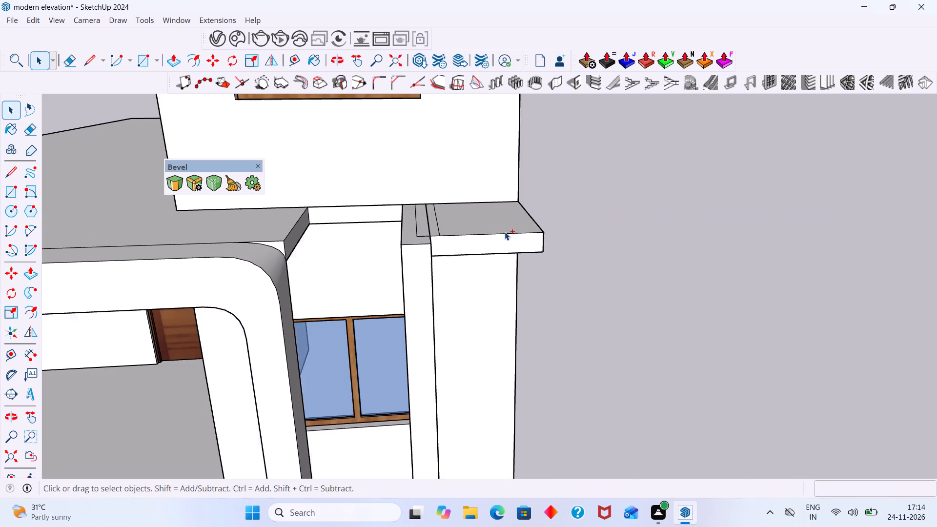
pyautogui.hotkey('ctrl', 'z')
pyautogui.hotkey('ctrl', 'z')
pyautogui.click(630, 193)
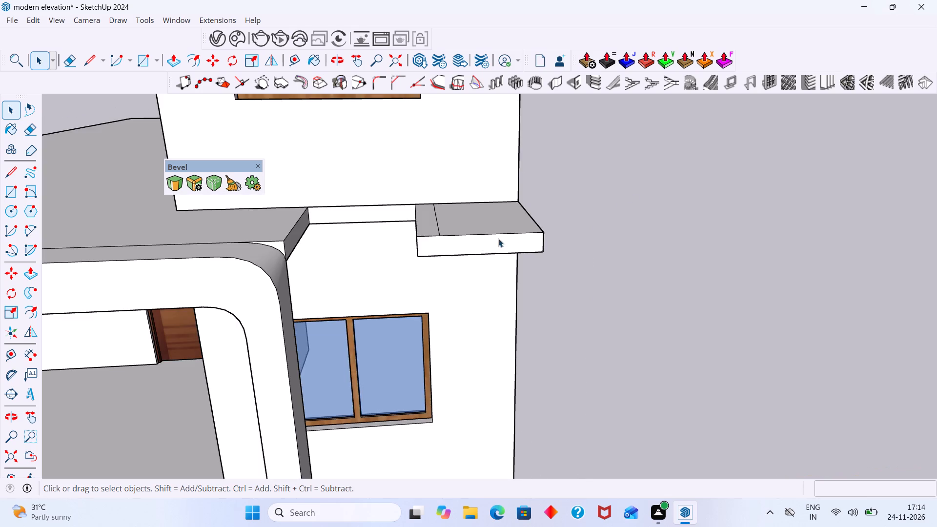
# In the upper slab's group, delete the dividing edge across the projecting slab's top face.
pyautogui.moveTo(475, 243); pyautogui.dragTo(488, 237, button='middle')
pyautogui.scroll(7, 470, 230)
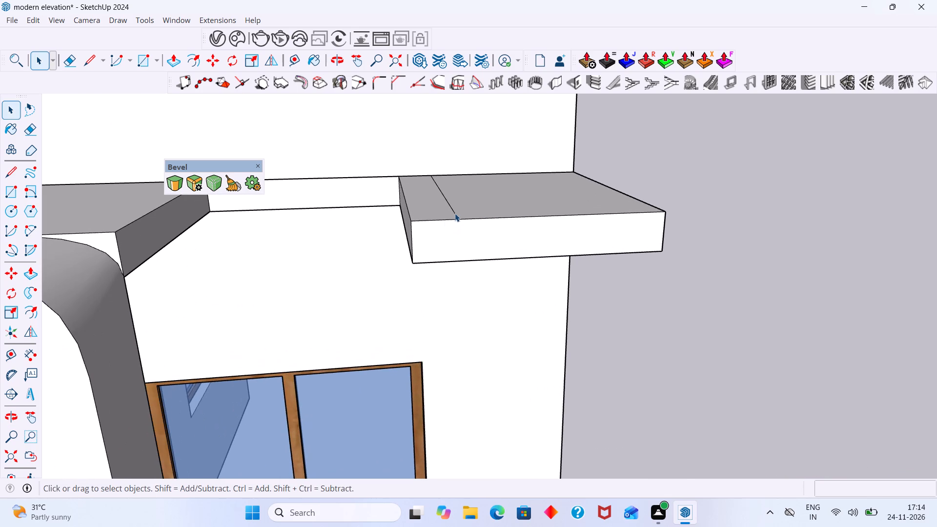
pyautogui.click(455, 213)
pyautogui.doubleClick(455, 213)
pyautogui.click(459, 212)
pyautogui.click(456, 212)
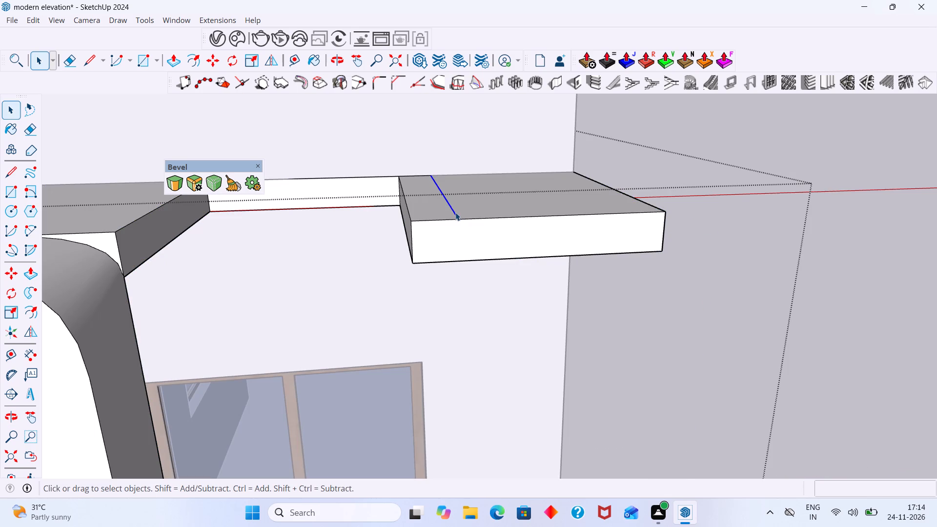
pyautogui.press('Delete')
# Push the upper projecting slab's front face back 3' 8 3/8" to the wall, and leave the group.
pyautogui.doubleClick(462, 234)
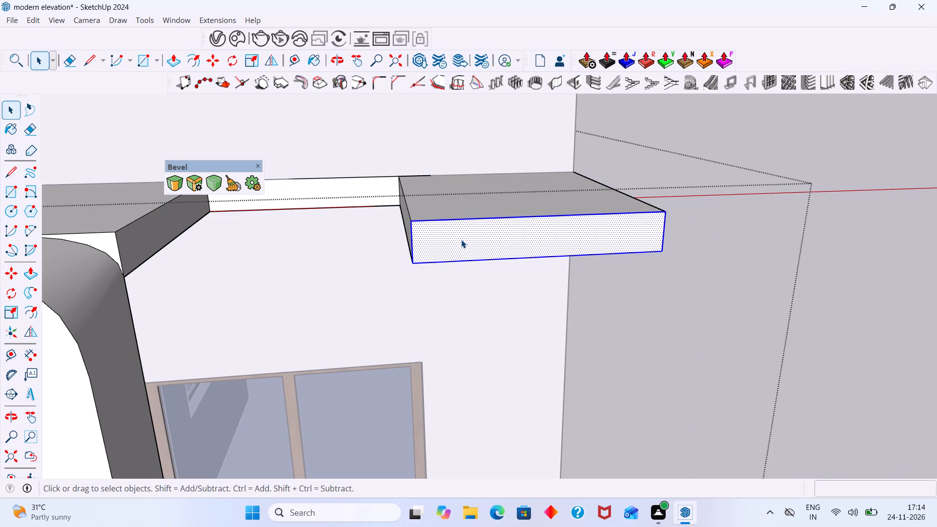
pyautogui.press('p')
pyautogui.click(461, 240)
pyautogui.moveTo(536, 172); pyautogui.dragTo(442, 182, button='middle')
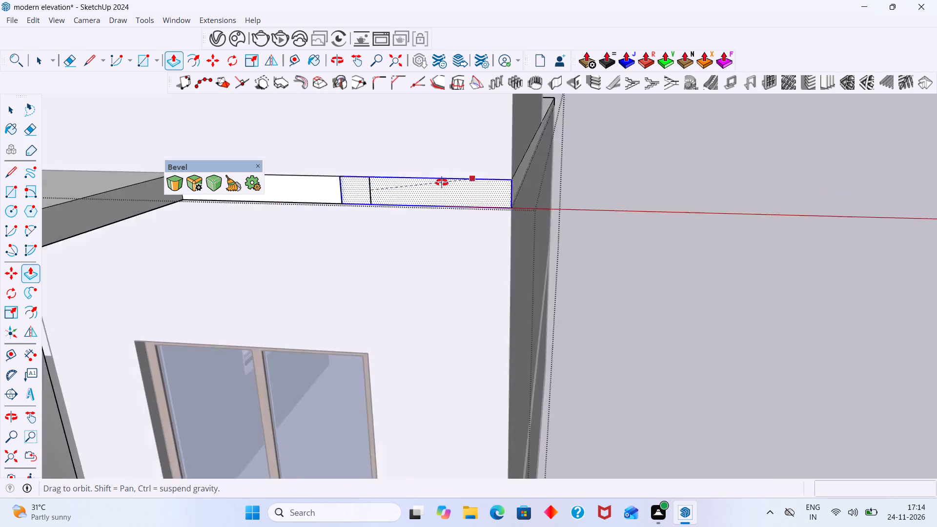
pyautogui.moveTo(442, 182); pyautogui.dragTo(436, 185, button='middle')
pyautogui.scroll(1, 436, 185)
pyautogui.click(491, 189)
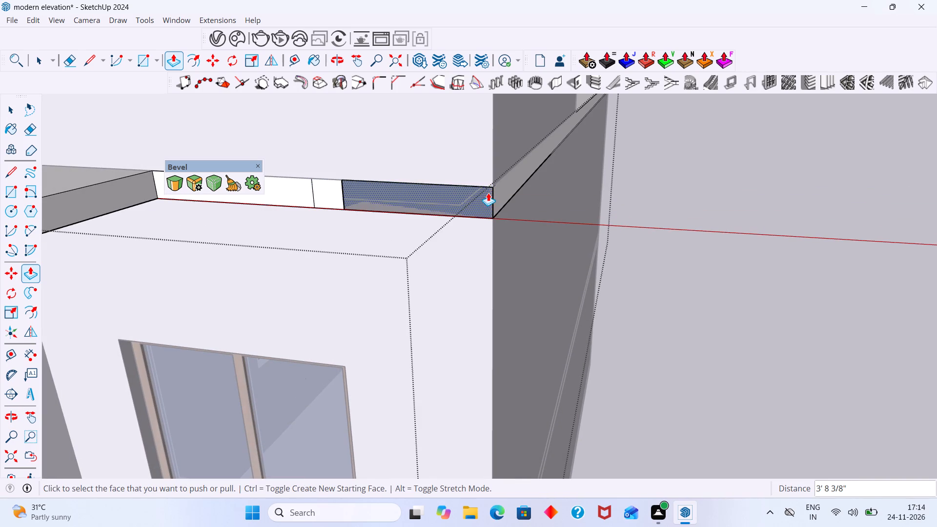
pyautogui.press('space')
pyautogui.click(717, 222)
# In the upper slab's group, delete the leftover vertical edge on the slab's front face beside the opening, and leave the group.
pyautogui.scroll(-5, 493, 230)
pyautogui.moveTo(476, 235); pyautogui.dragTo(476, 235, button='middle')
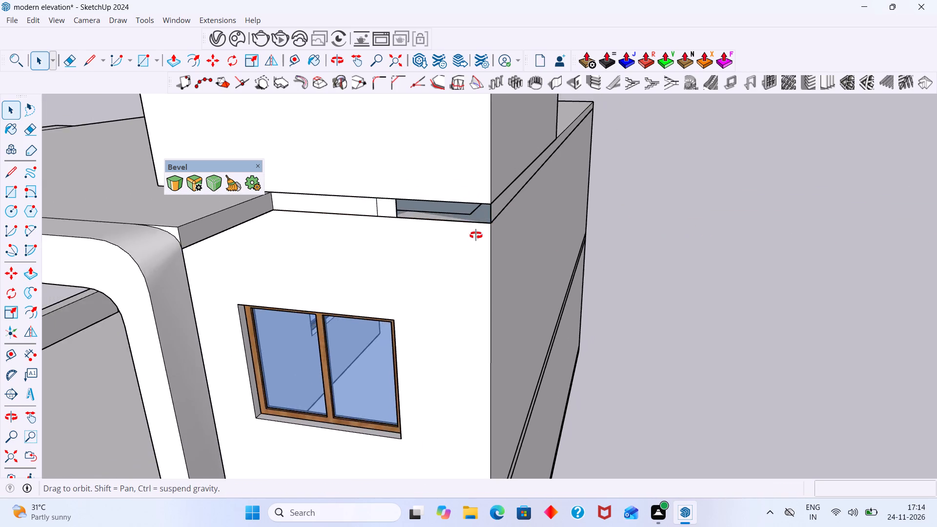
pyautogui.moveTo(476, 235); pyautogui.dragTo(533, 213, button='middle')
pyautogui.scroll(5, 457, 191)
pyautogui.click(431, 185)
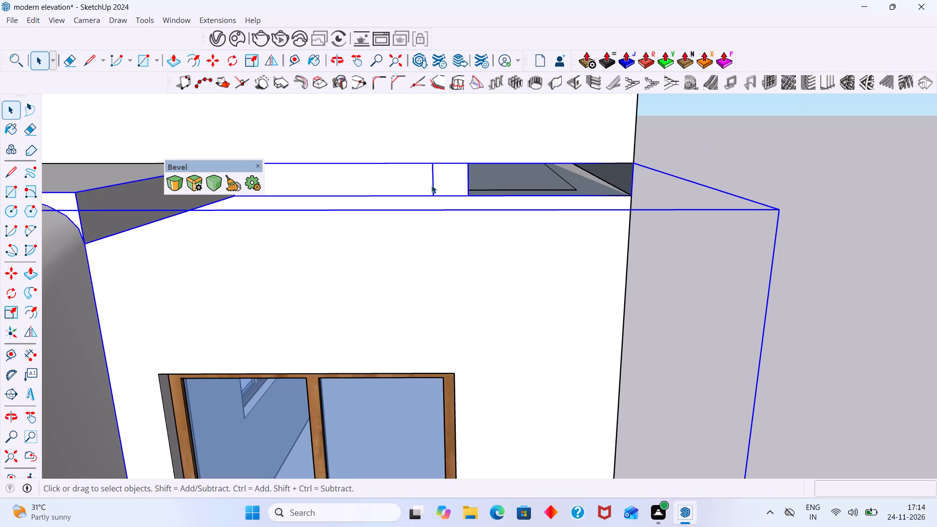
pyautogui.doubleClick(431, 184)
pyautogui.click(434, 183)
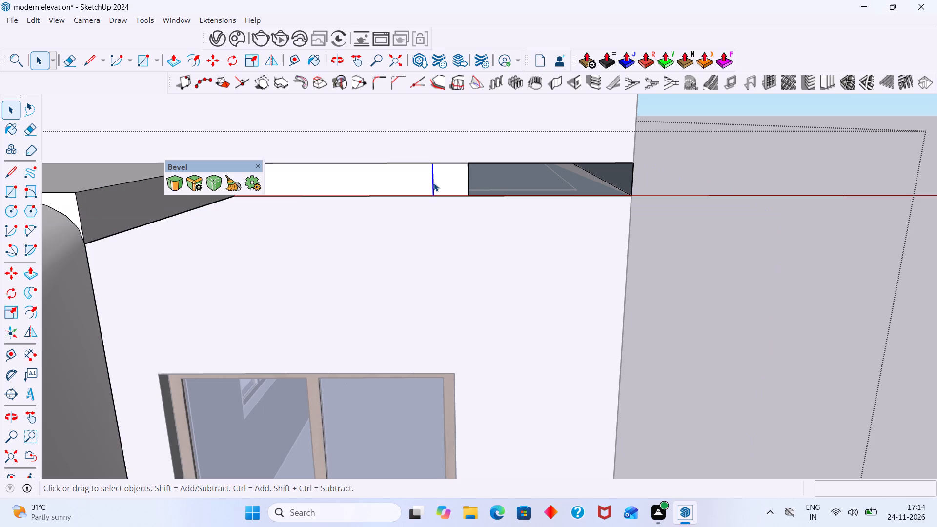
pyautogui.press('Delete')
pyautogui.scroll(-15, 433, 189)
pyautogui.click(525, 172)
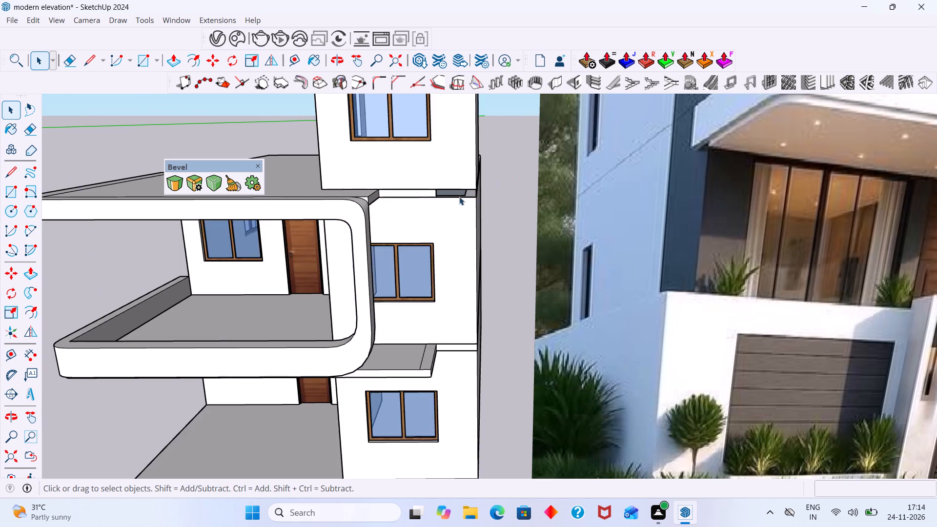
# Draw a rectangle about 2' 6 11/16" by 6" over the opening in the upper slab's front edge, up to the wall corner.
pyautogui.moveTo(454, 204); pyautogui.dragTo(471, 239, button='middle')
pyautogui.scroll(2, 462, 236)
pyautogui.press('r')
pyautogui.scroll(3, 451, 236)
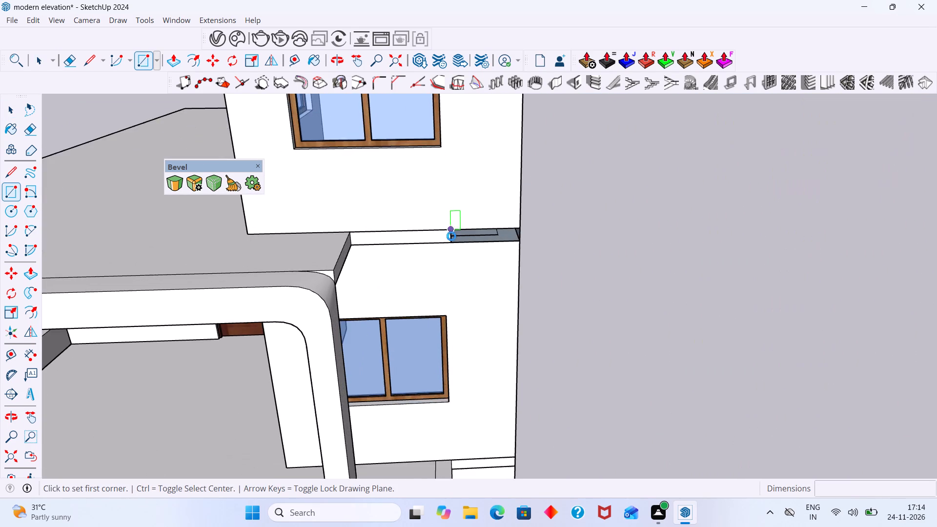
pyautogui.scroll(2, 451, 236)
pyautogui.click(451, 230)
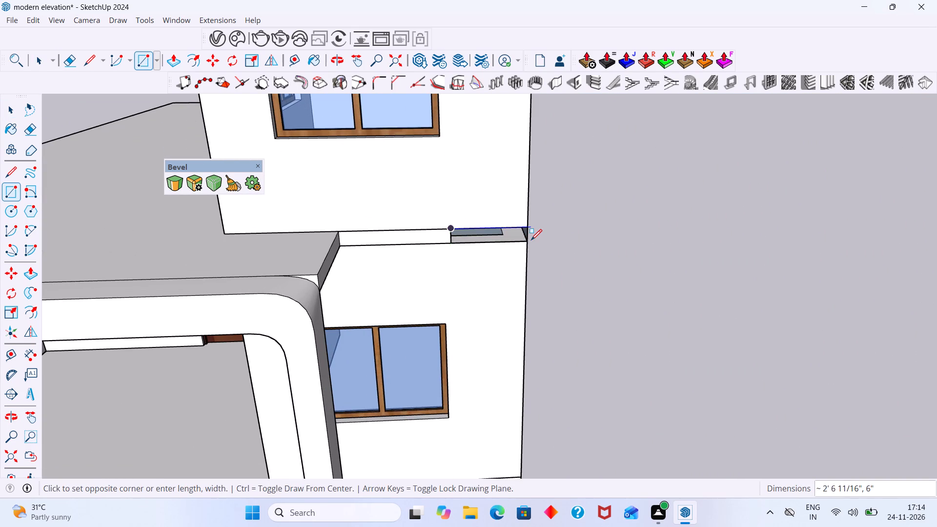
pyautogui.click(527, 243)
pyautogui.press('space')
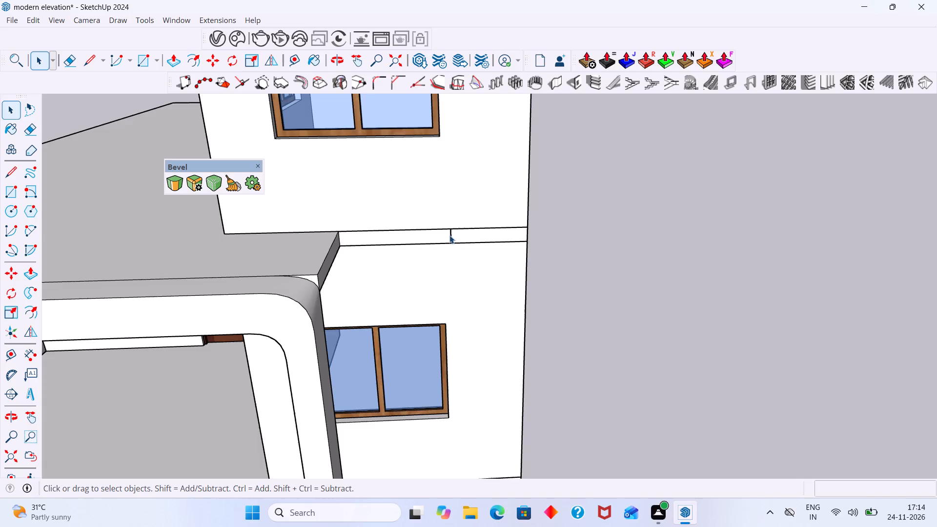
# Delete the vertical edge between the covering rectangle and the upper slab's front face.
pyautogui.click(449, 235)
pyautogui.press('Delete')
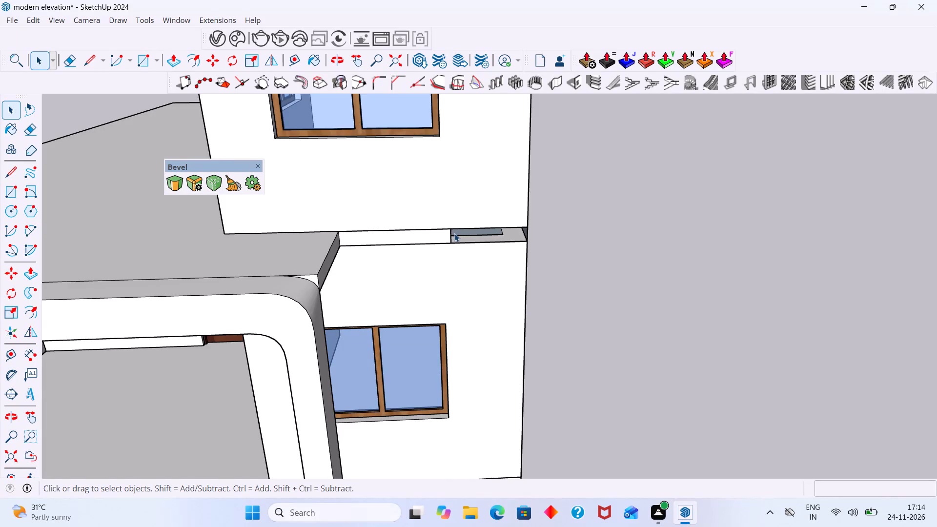
# In the upper slab's group, move the front face's end edge about 2' 6 1/2" to the wall corner, closing the opening, and leave the group.
pyautogui.scroll(4, 452, 234)
pyautogui.moveTo(451, 235); pyautogui.dragTo(386, 235, button='middle')
pyautogui.scroll(4, 386, 235)
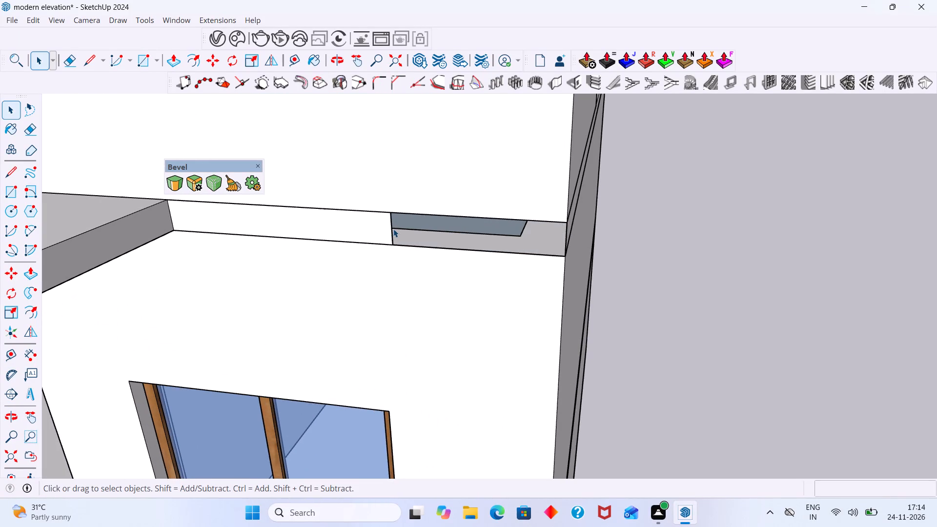
pyautogui.click(392, 229)
pyautogui.doubleClick(392, 229)
pyautogui.click(392, 229)
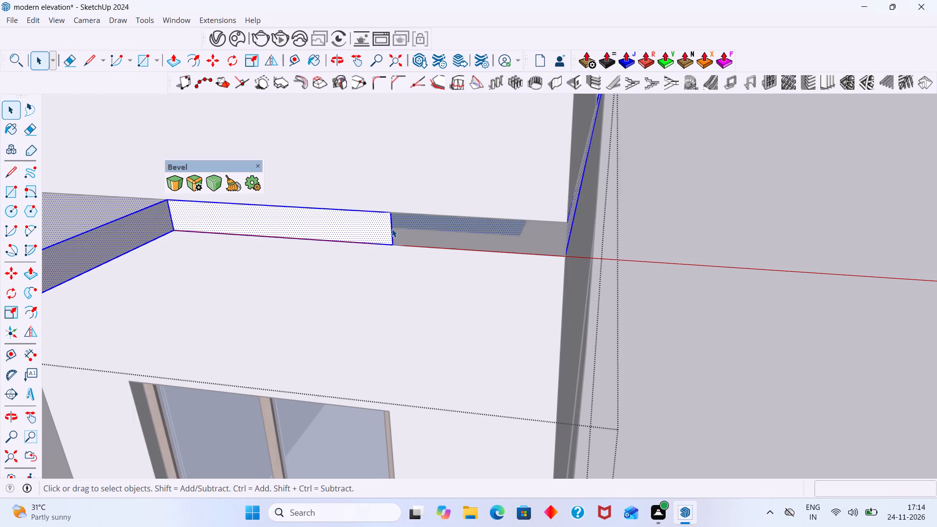
pyautogui.click(392, 229)
pyautogui.press('m')
pyautogui.click(393, 232)
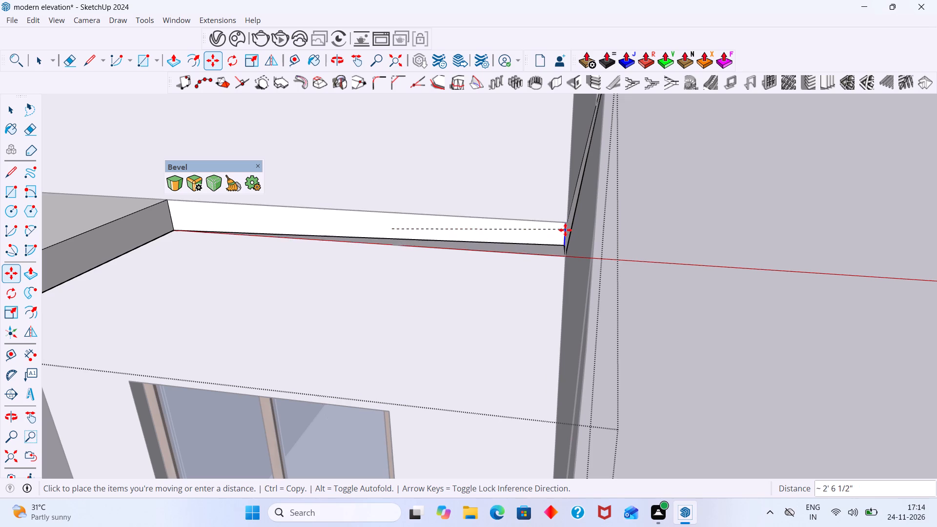
pyautogui.click(565, 235)
pyautogui.press('space')
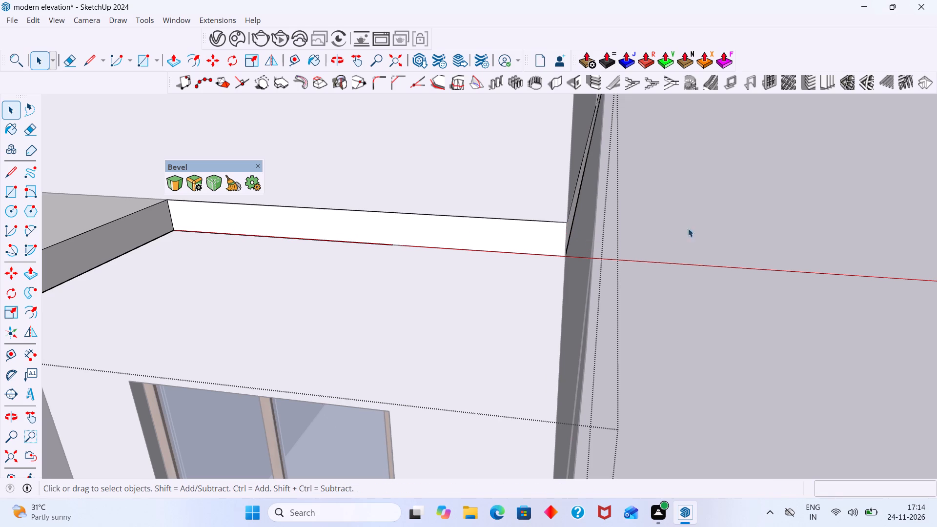
pyautogui.click(698, 219)
# Examine the whole house model beside the reference image, comparing the balcony frame and slabs.
pyautogui.moveTo(646, 227); pyautogui.dragTo(536, 206, button='middle')
pyautogui.scroll(-16, 536, 206)
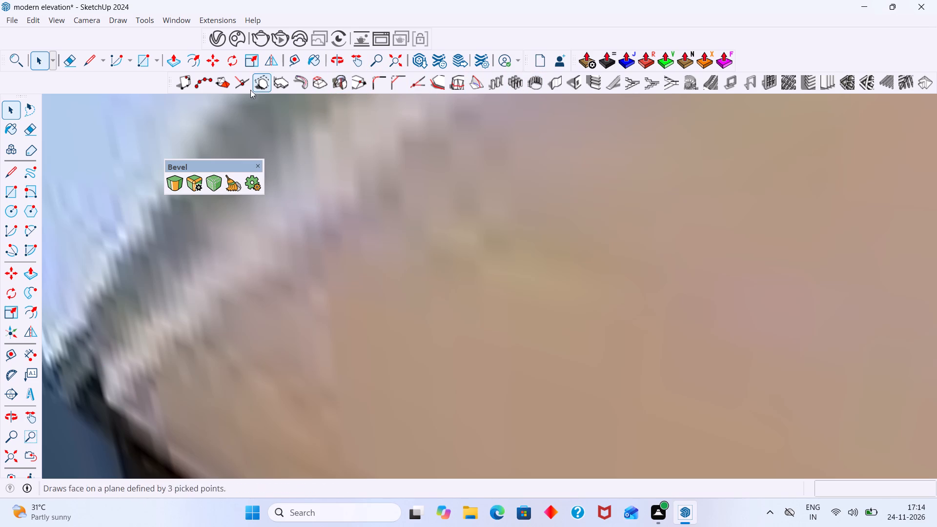
pyautogui.click(394, 55)
pyautogui.scroll(-5, 413, 119)
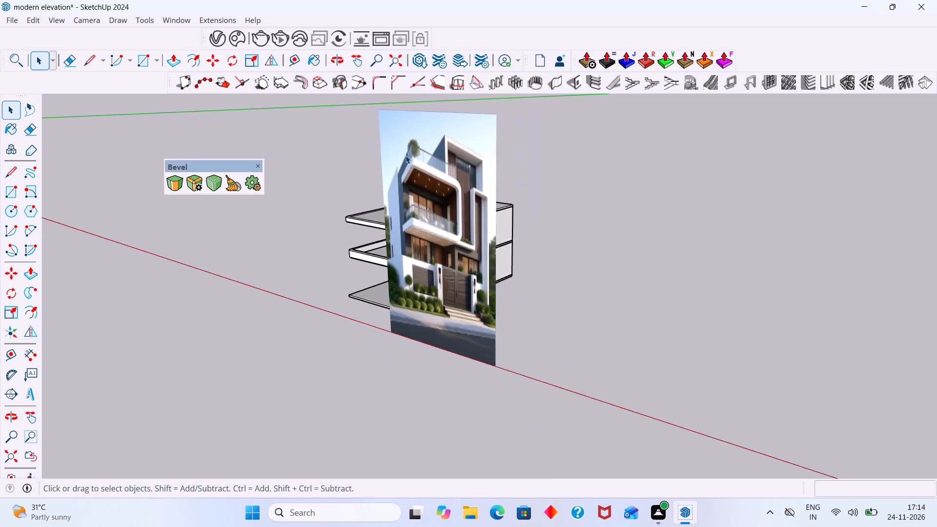
pyautogui.scroll(-3, 406, 155)
pyautogui.moveTo(400, 172); pyautogui.dragTo(549, 197, button='middle')
pyautogui.click(658, 193)
pyautogui.scroll(7, 412, 267)
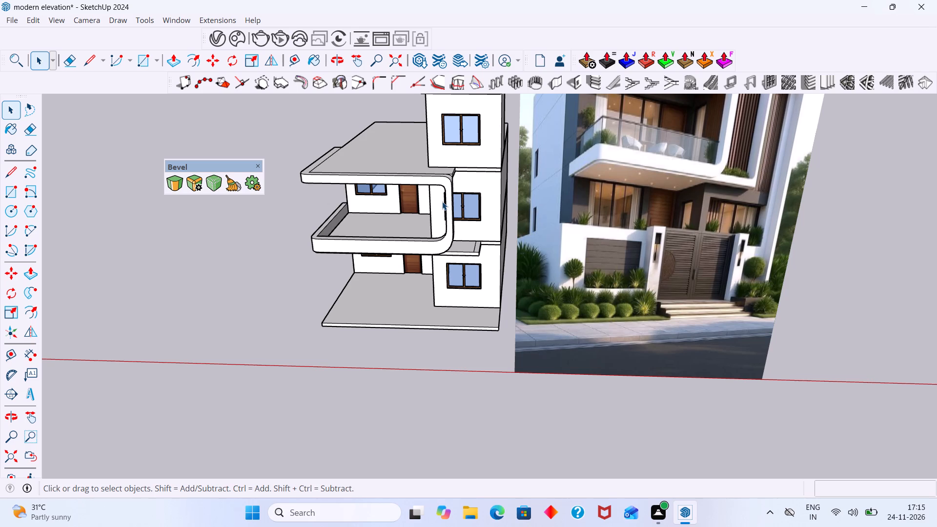
pyautogui.scroll(-2, 478, 198)
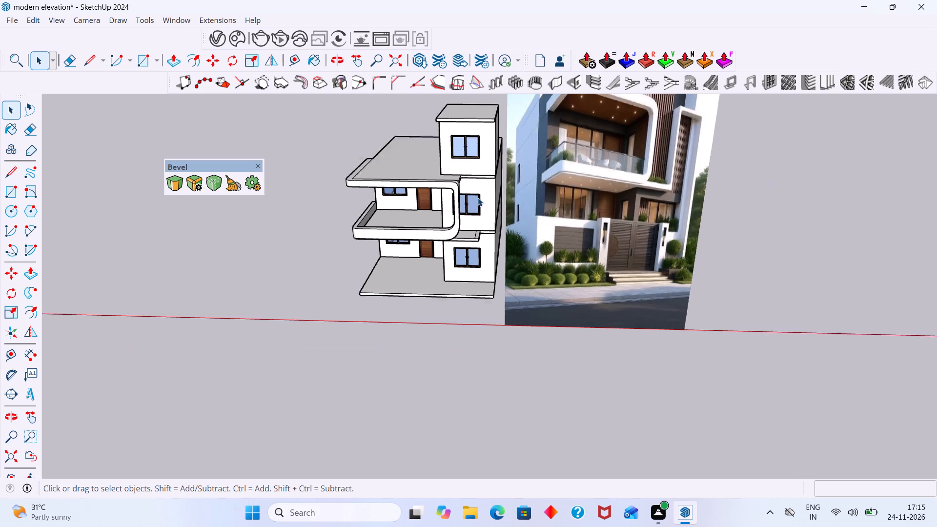
# Compare the lower slab's projecting end beside the balcony frame with the vertical frame in the reference image.
pyautogui.scroll(-8, 478, 198)
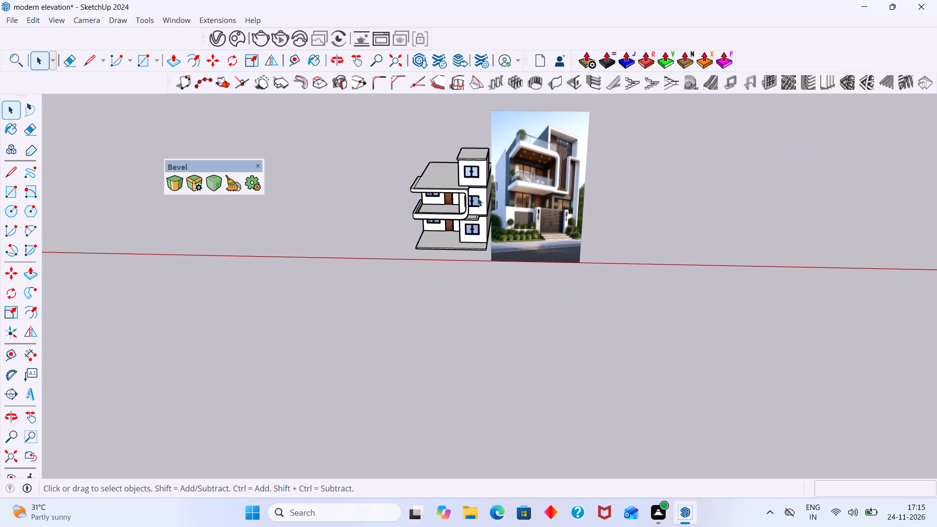
pyautogui.scroll(13, 452, 186)
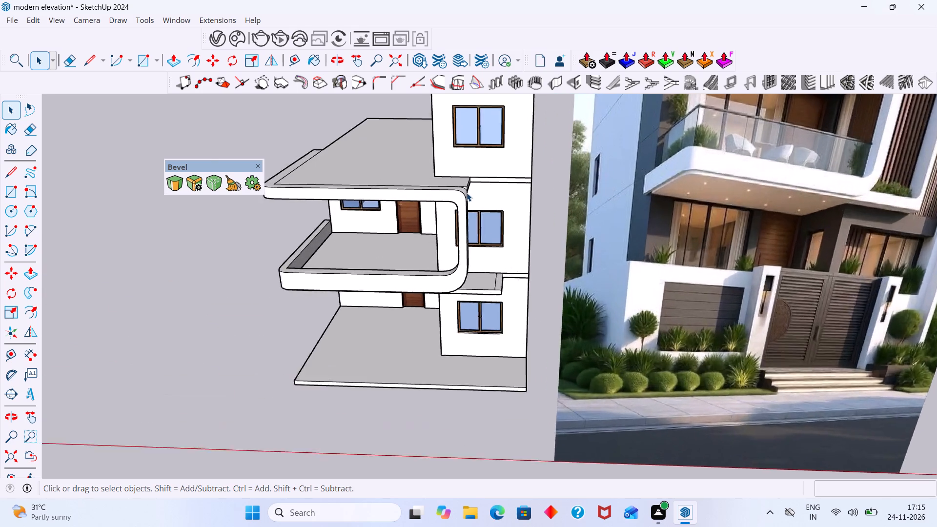
pyautogui.scroll(3, 467, 193)
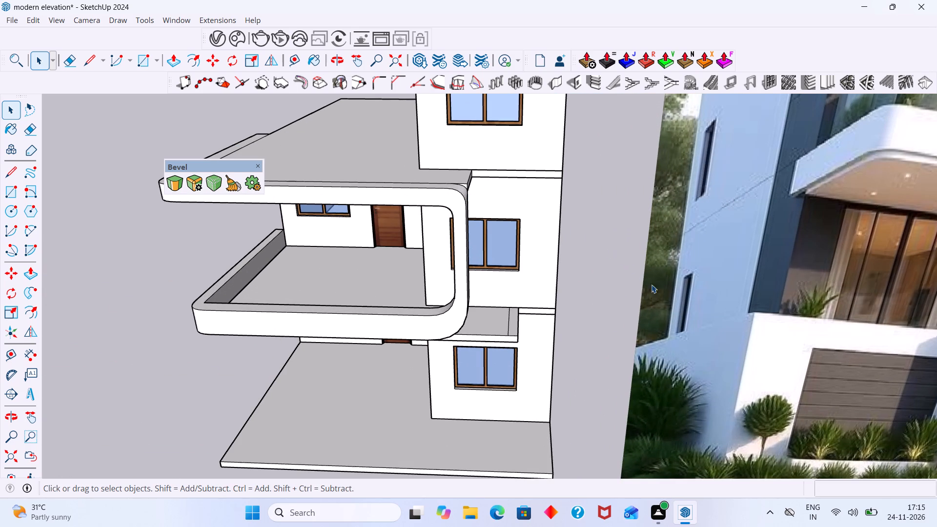
pyautogui.scroll(-10, 535, 258)
pyautogui.moveTo(510, 256); pyautogui.dragTo(513, 205, button='middle')
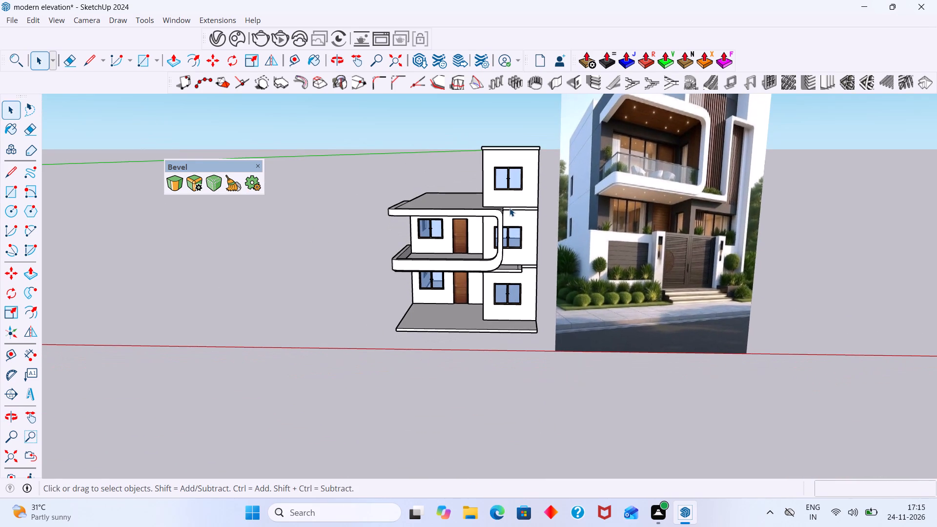
pyautogui.scroll(-3, 509, 208)
pyautogui.keyDown('shift'); pyautogui.moveTo(509, 209); pyautogui.dragTo(387, 218, button='middle'); pyautogui.keyUp('shift')
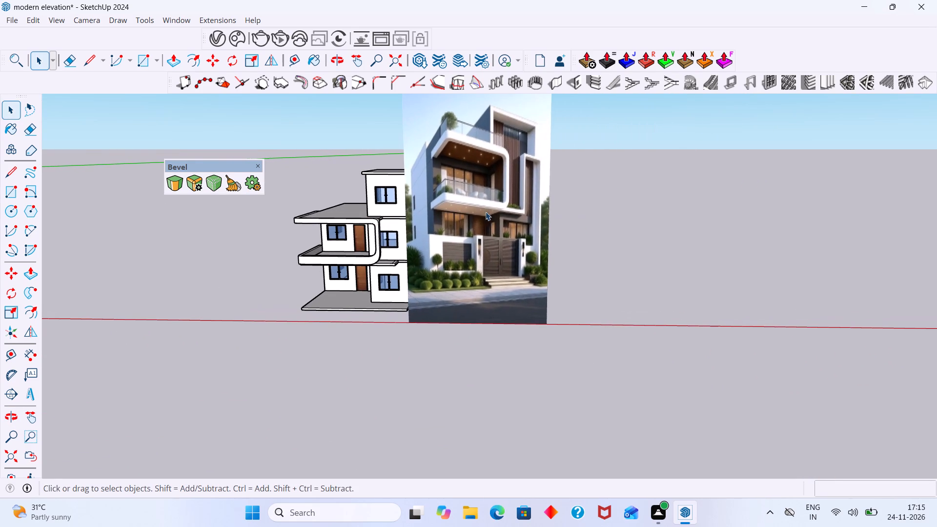
pyautogui.scroll(6, 496, 210)
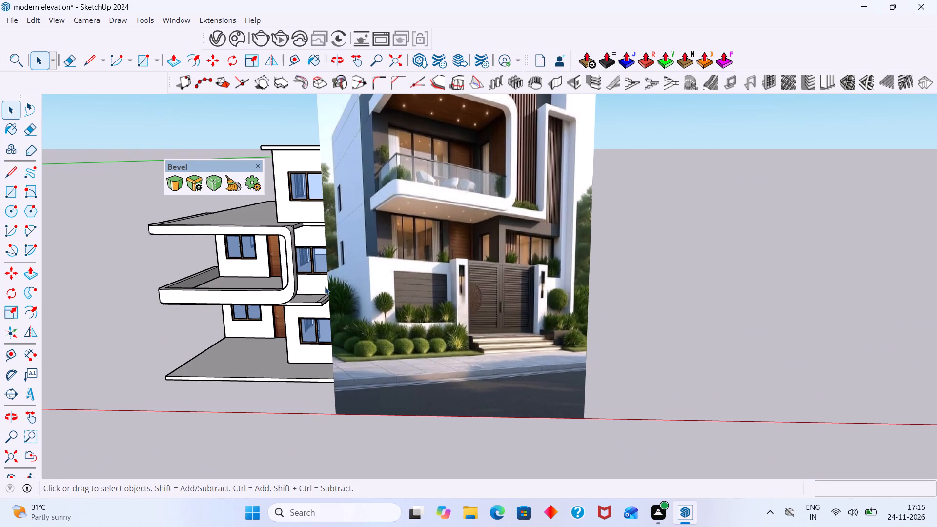
pyautogui.scroll(3, 316, 297)
pyautogui.moveTo(316, 299); pyautogui.dragTo(343, 336, button='middle')
pyautogui.scroll(5, 341, 335)
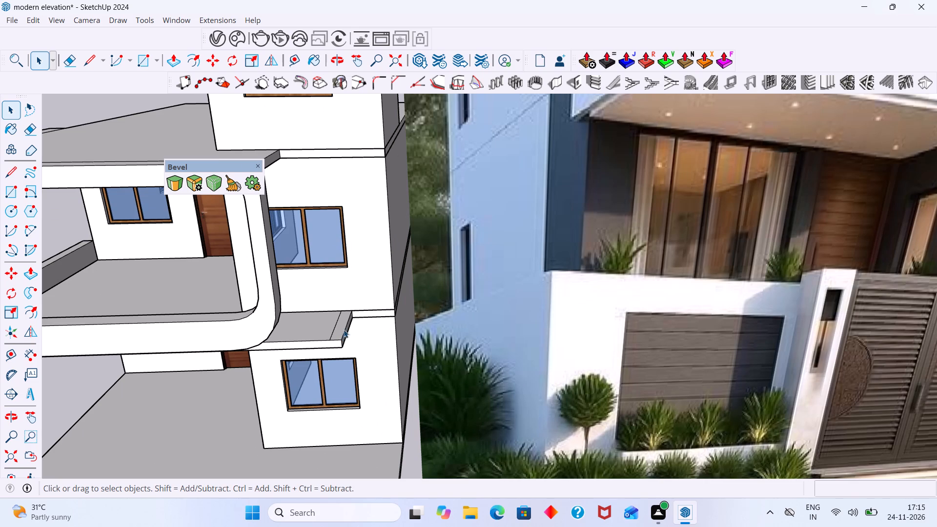
pyautogui.scroll(-2, 344, 329)
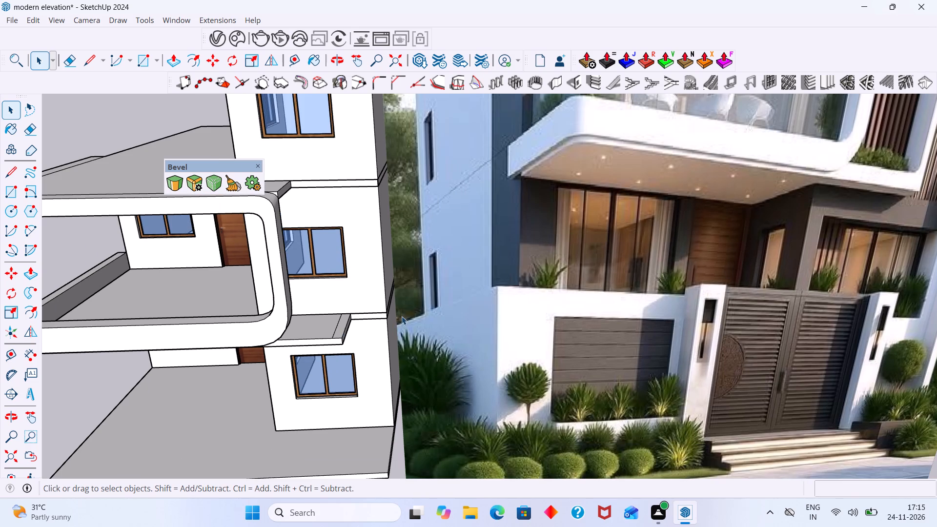
pyautogui.scroll(-7, 354, 310)
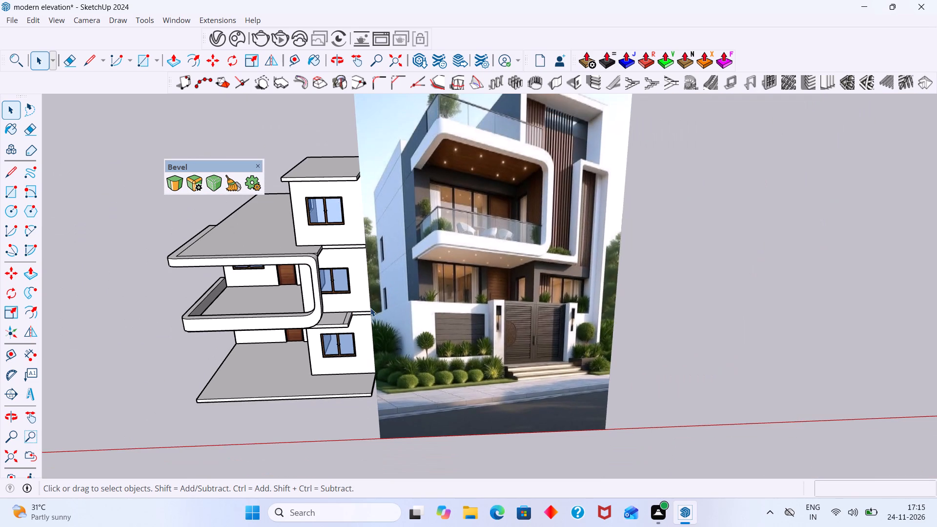
pyautogui.scroll(-2, 370, 308)
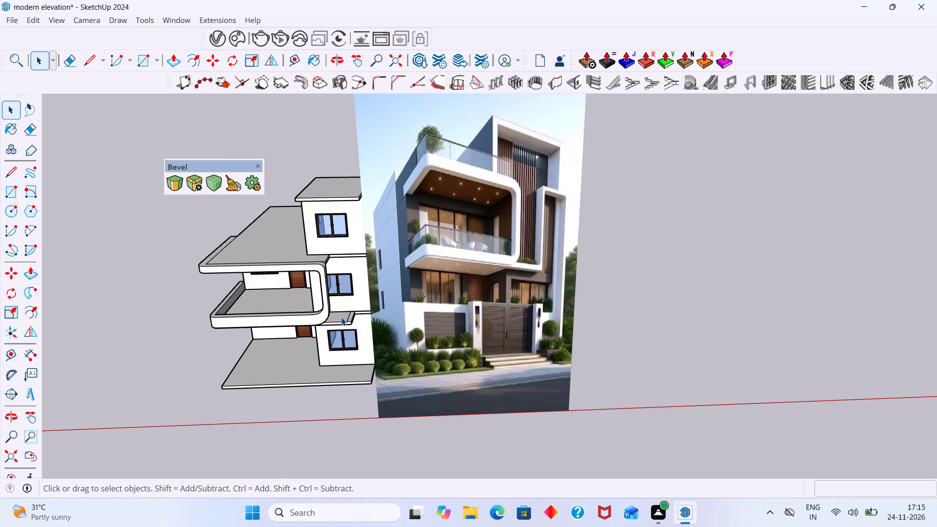
# In the lower slab's group, Push/Pull the narrow end strip up about 12' 2" to the upper slab's level, and leave the group.
pyautogui.moveTo(341, 317); pyautogui.dragTo(365, 319, button='middle')
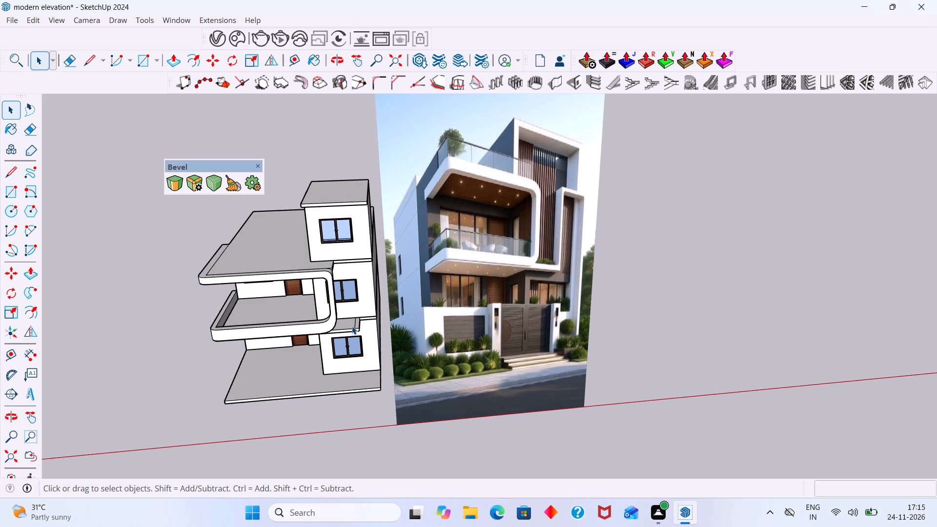
pyautogui.scroll(17, 352, 326)
pyautogui.doubleClick(359, 324)
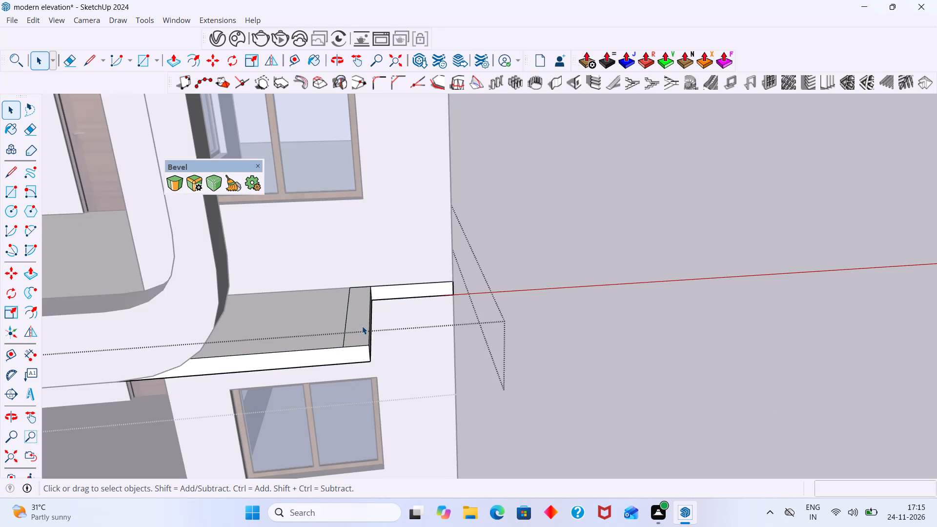
pyautogui.click(362, 326)
pyautogui.press('p')
pyautogui.click(362, 326)
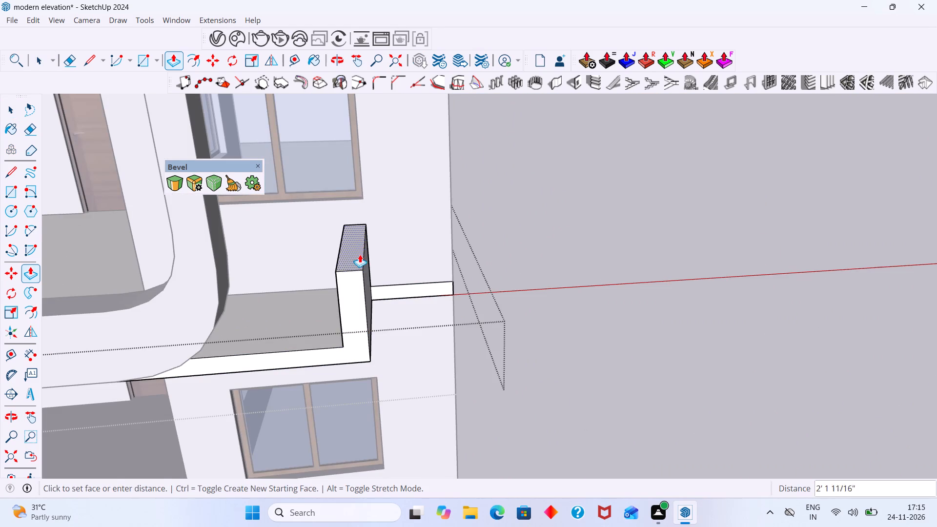
pyautogui.scroll(-20, 360, 254)
pyautogui.moveTo(359, 248); pyautogui.dragTo(315, 315, button='middle')
pyautogui.keyDown('shift'); pyautogui.scroll(1, 315, 315); pyautogui.keyUp('shift')
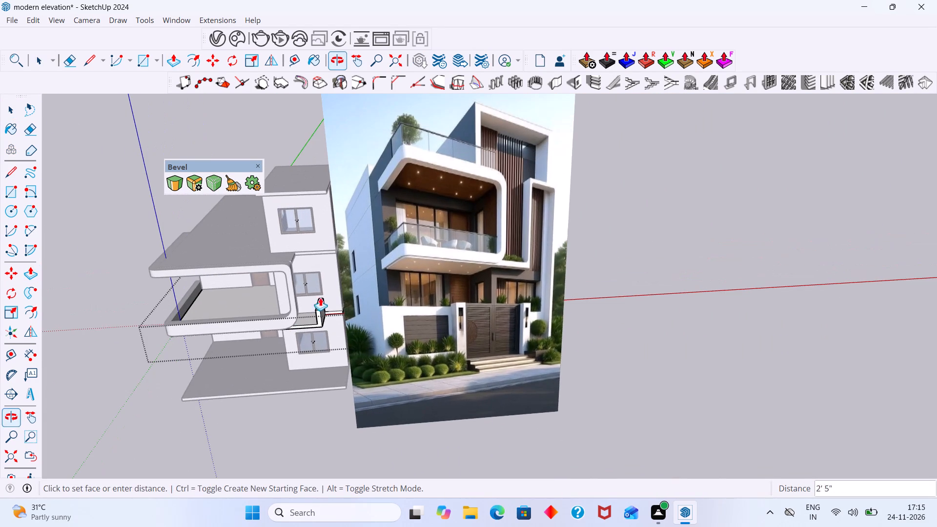
pyautogui.scroll(8, 296, 254)
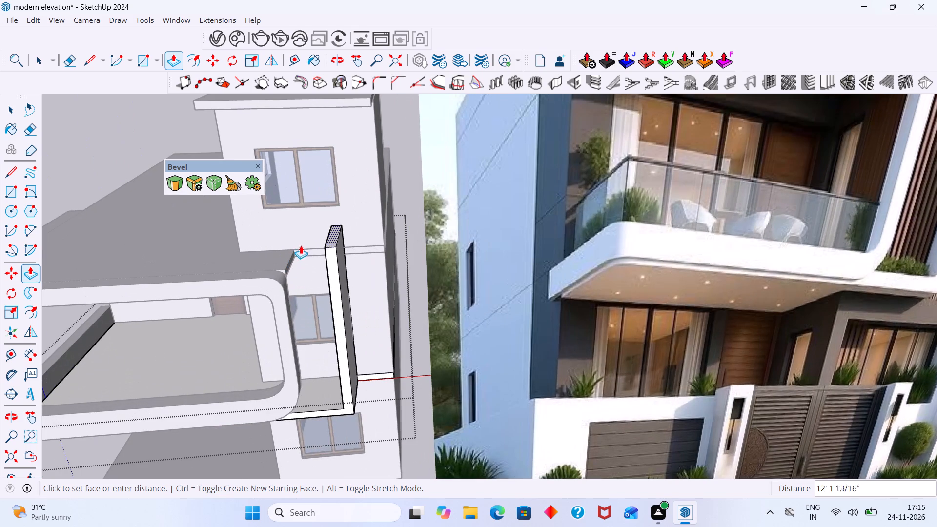
pyautogui.click(297, 248)
pyautogui.press('space')
pyautogui.scroll(-7, 315, 271)
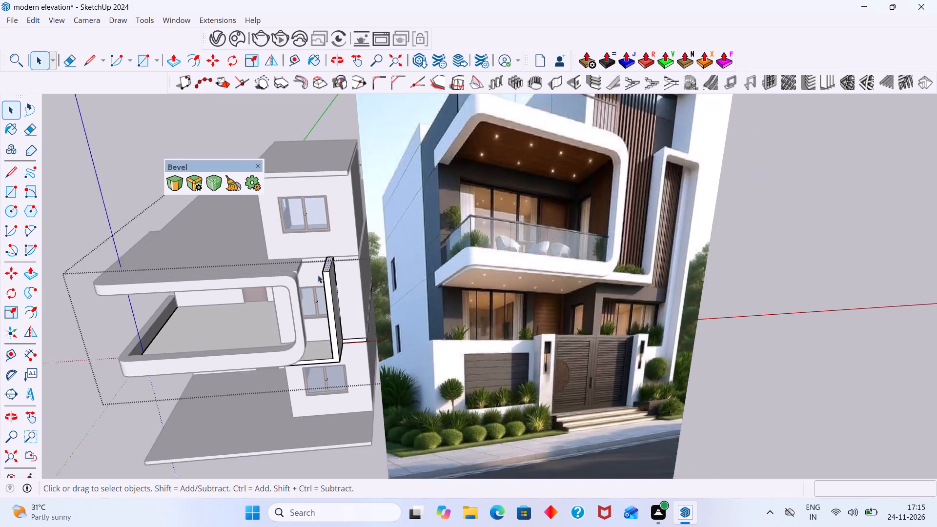
pyautogui.scroll(-8, 318, 275)
pyautogui.click(545, 245)
# Examine the raised vertical strip and the whole house model against the reference image.
pyautogui.scroll(7, 326, 270)
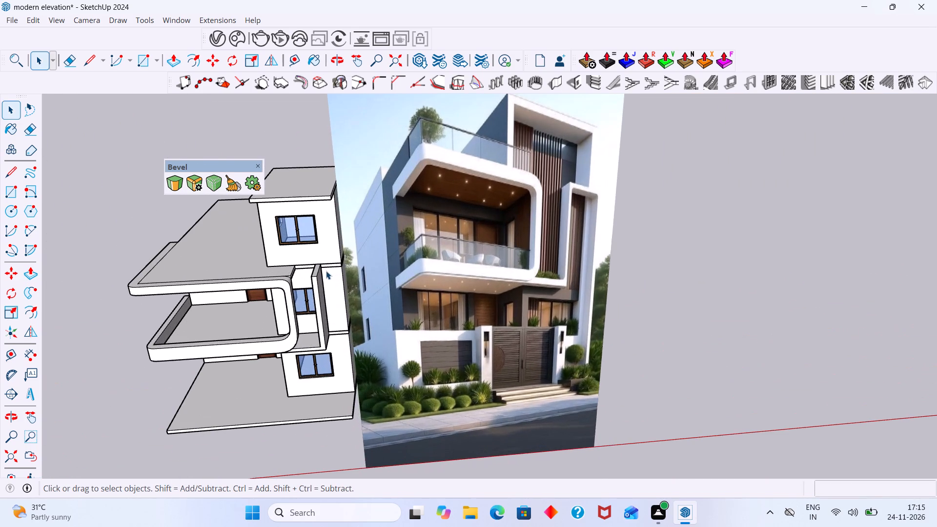
pyautogui.scroll(-3, 489, 310)
pyautogui.moveTo(487, 312); pyautogui.dragTo(510, 294, button='middle')
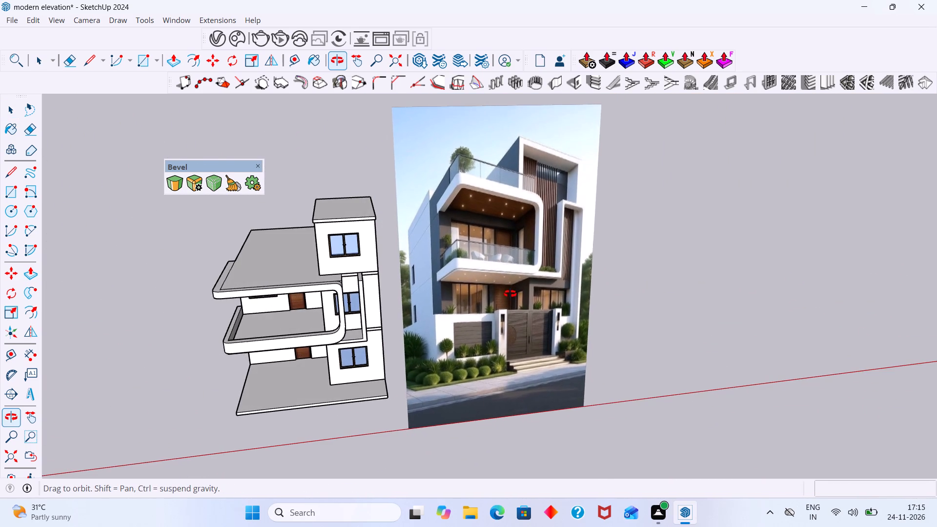
pyautogui.moveTo(510, 294); pyautogui.dragTo(519, 276, button='middle')
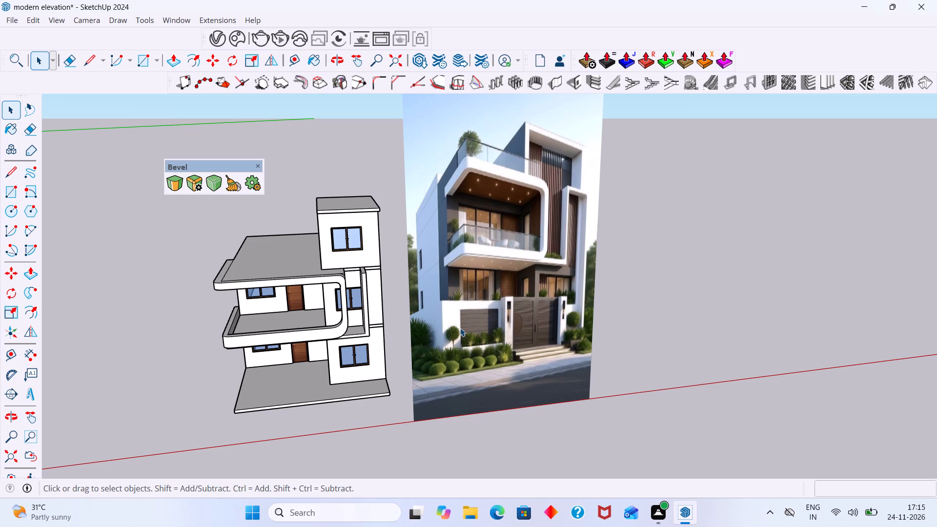
pyautogui.scroll(-12, 460, 328)
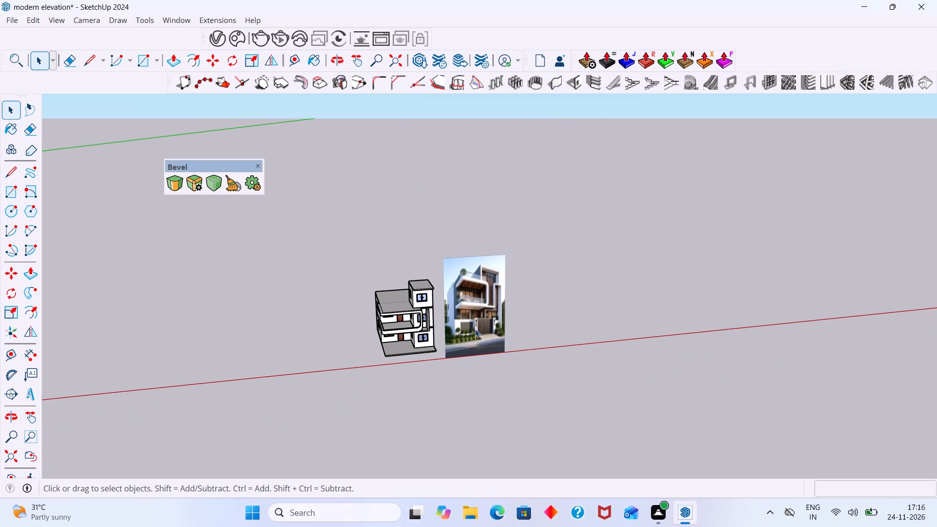
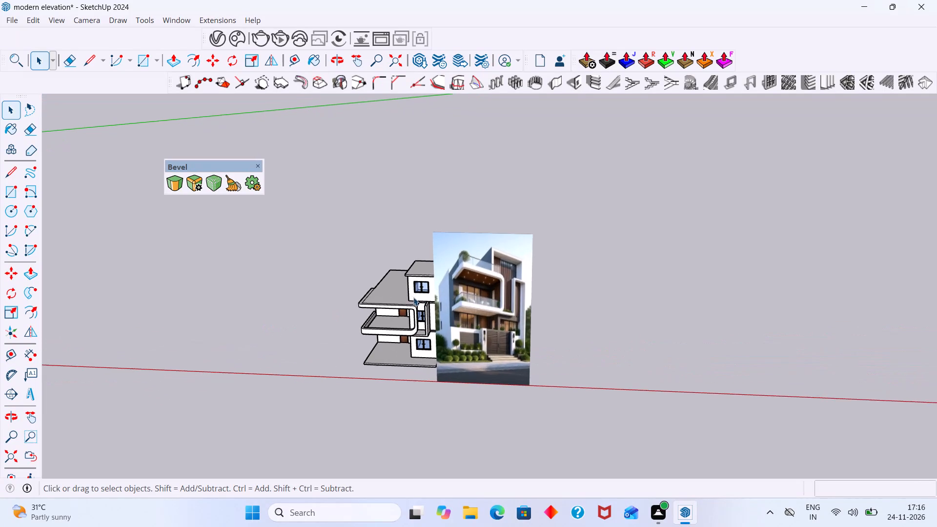
# Examine the whole house model beside the reference image, comparing the vertical strip next to the balcony frame.
pyautogui.scroll(1, 413, 297)
pyautogui.scroll(-8, 413, 296)
pyautogui.scroll(2, 431, 294)
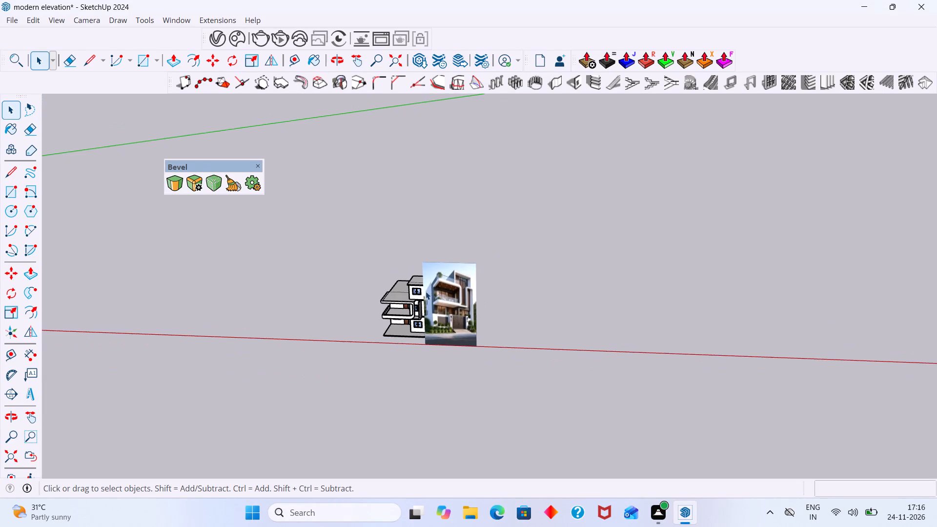
pyautogui.scroll(1, 426, 291)
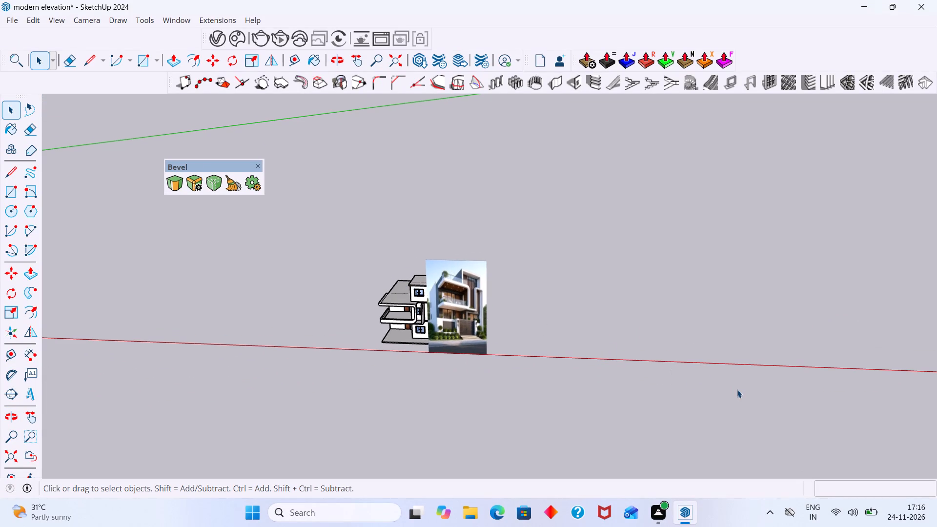
pyautogui.scroll(1, 427, 311)
pyautogui.moveTo(433, 309); pyautogui.dragTo(473, 307, button='middle')
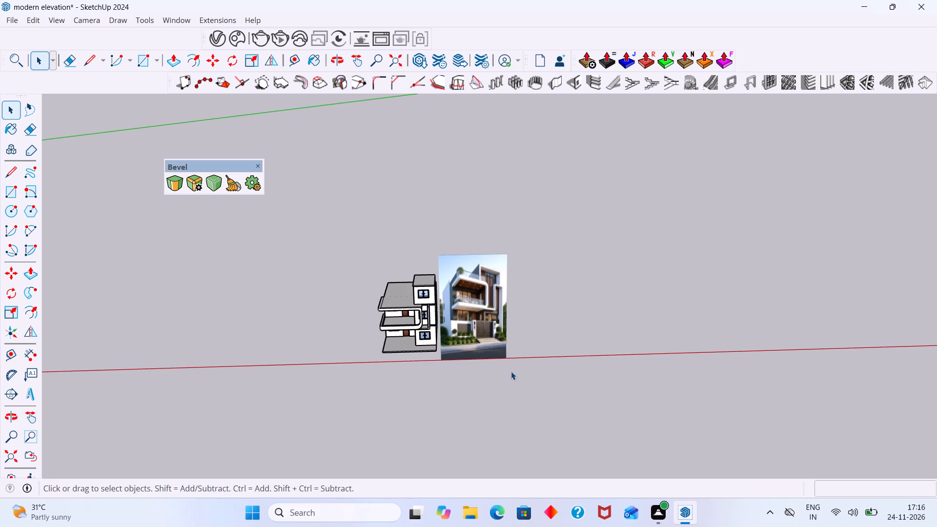
pyautogui.scroll(2, 509, 356)
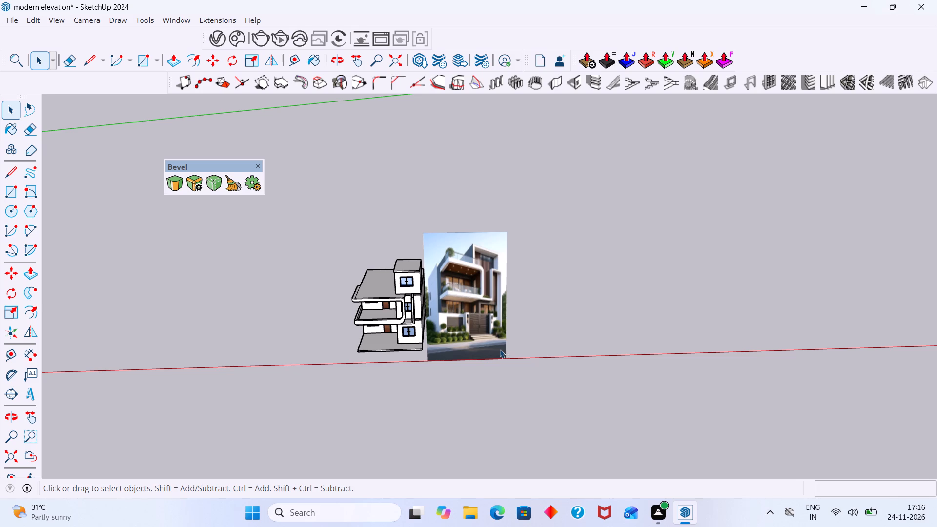
pyautogui.scroll(-14, 490, 361)
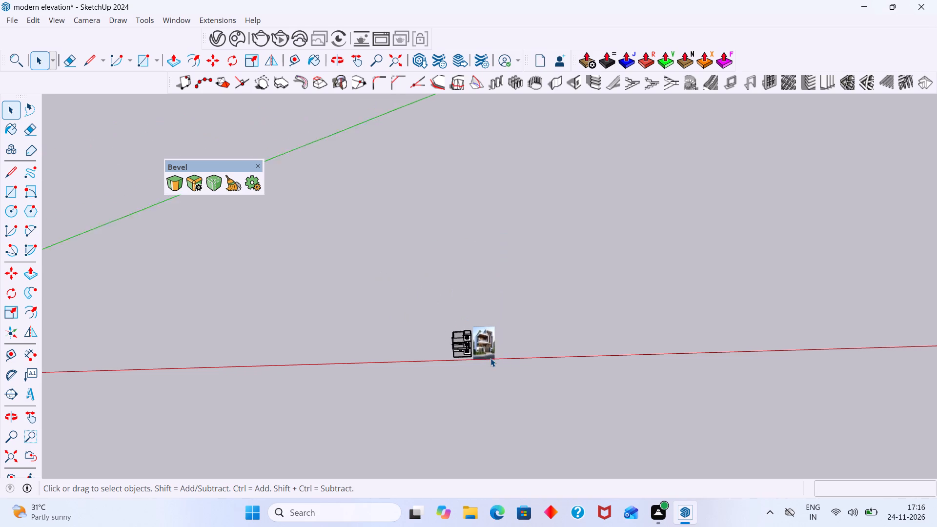
pyautogui.scroll(-1, 490, 358)
pyautogui.moveTo(493, 355); pyautogui.dragTo(493, 387, button='middle')
pyautogui.scroll(5, 493, 359)
pyautogui.scroll(-1, 492, 357)
pyautogui.scroll(10, 484, 355)
pyautogui.moveTo(444, 327); pyautogui.dragTo(428, 295, button='middle')
pyautogui.scroll(3, 477, 293)
pyautogui.scroll(2, 368, 329)
pyautogui.scroll(-3, 408, 328)
pyautogui.moveTo(445, 314); pyautogui.dragTo(462, 295, button='middle')
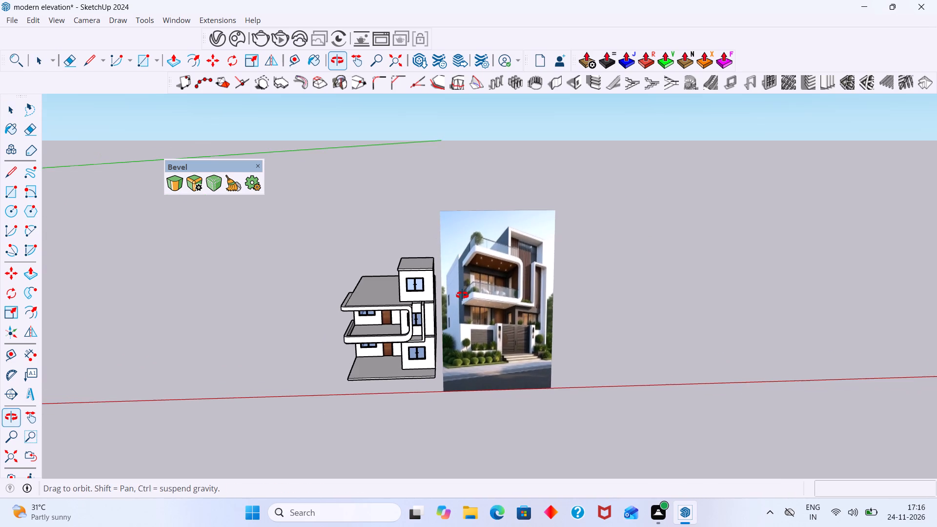
pyautogui.moveTo(462, 295); pyautogui.dragTo(463, 295, button='middle')
pyautogui.keyDown('shift'); pyautogui.moveTo(444, 302); pyautogui.dragTo(358, 330, button='middle'); pyautogui.keyUp('shift')
pyautogui.moveTo(354, 333); pyautogui.dragTo(370, 325, button='middle')
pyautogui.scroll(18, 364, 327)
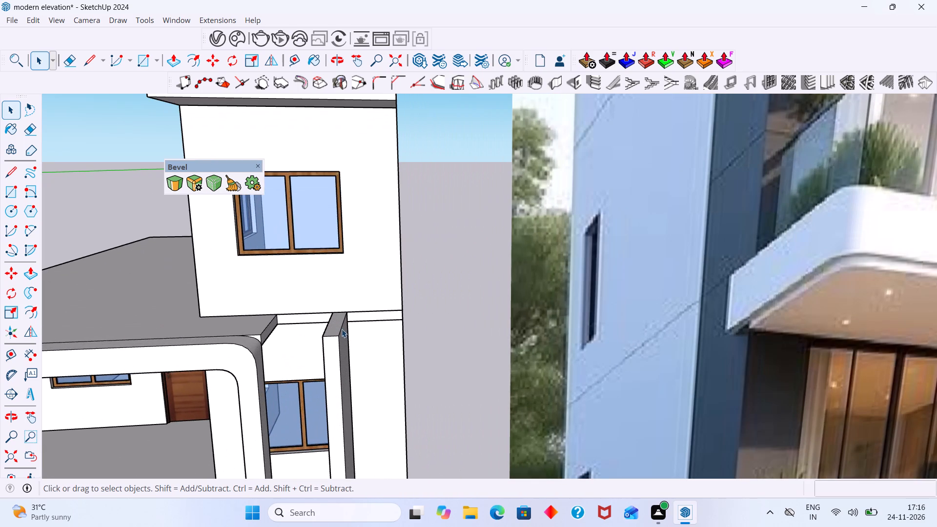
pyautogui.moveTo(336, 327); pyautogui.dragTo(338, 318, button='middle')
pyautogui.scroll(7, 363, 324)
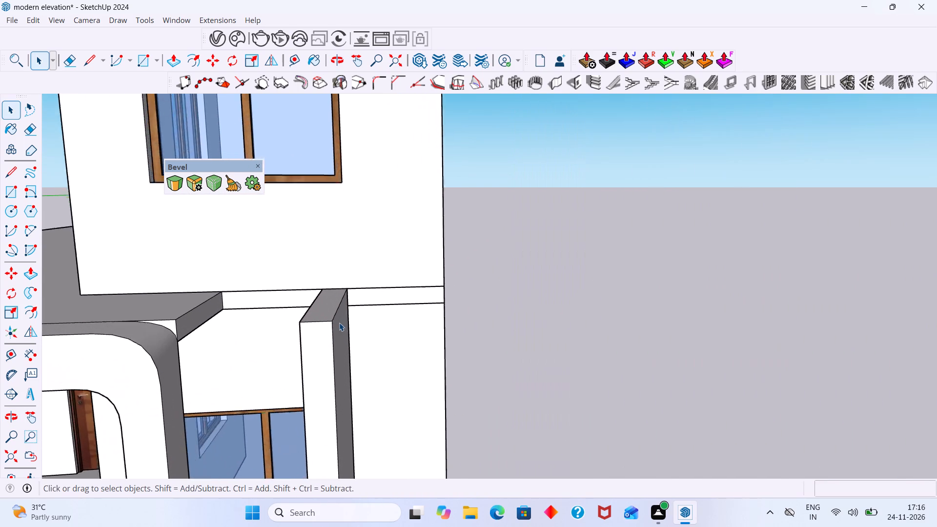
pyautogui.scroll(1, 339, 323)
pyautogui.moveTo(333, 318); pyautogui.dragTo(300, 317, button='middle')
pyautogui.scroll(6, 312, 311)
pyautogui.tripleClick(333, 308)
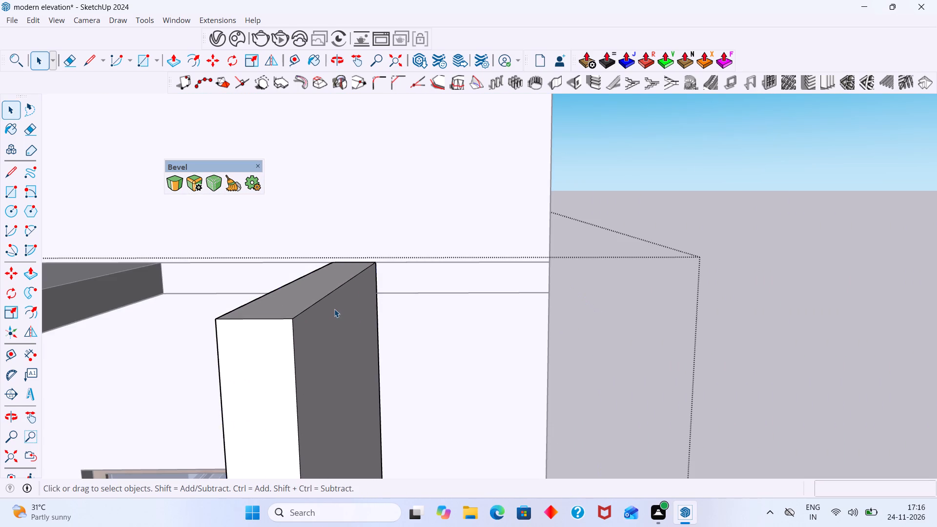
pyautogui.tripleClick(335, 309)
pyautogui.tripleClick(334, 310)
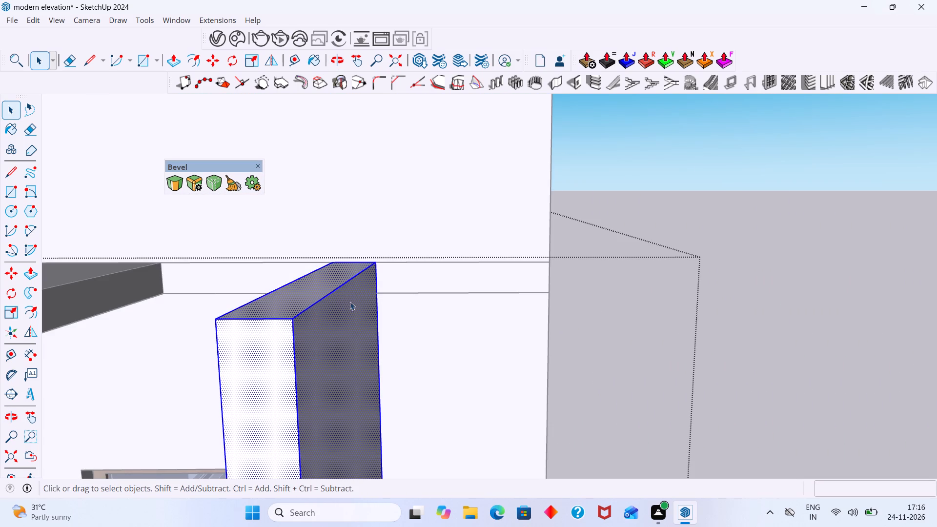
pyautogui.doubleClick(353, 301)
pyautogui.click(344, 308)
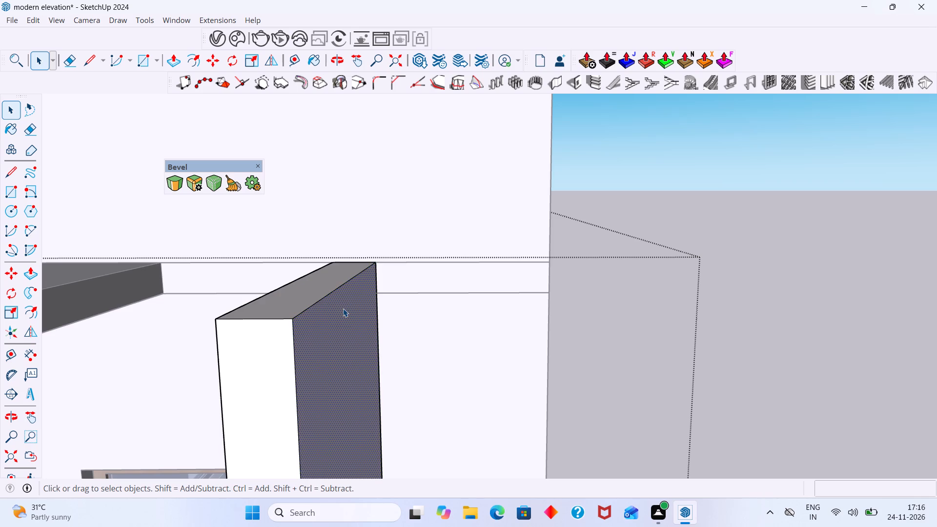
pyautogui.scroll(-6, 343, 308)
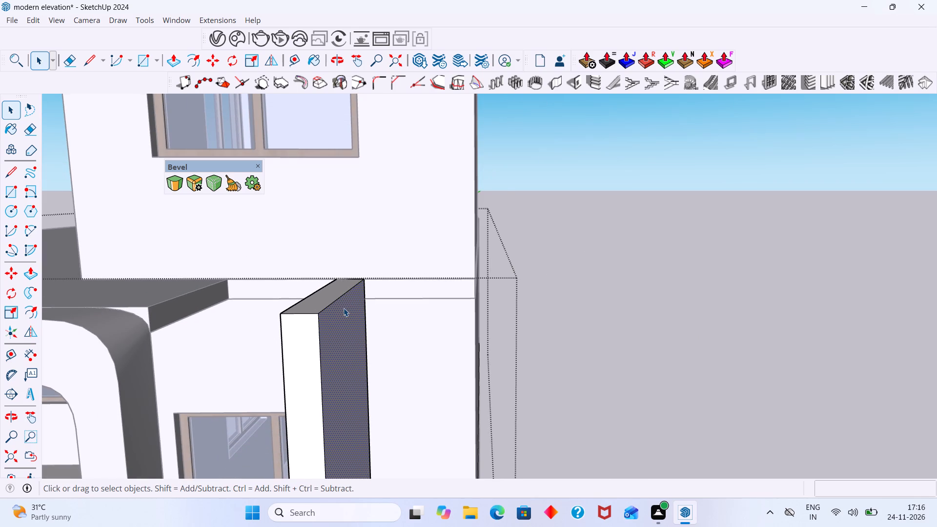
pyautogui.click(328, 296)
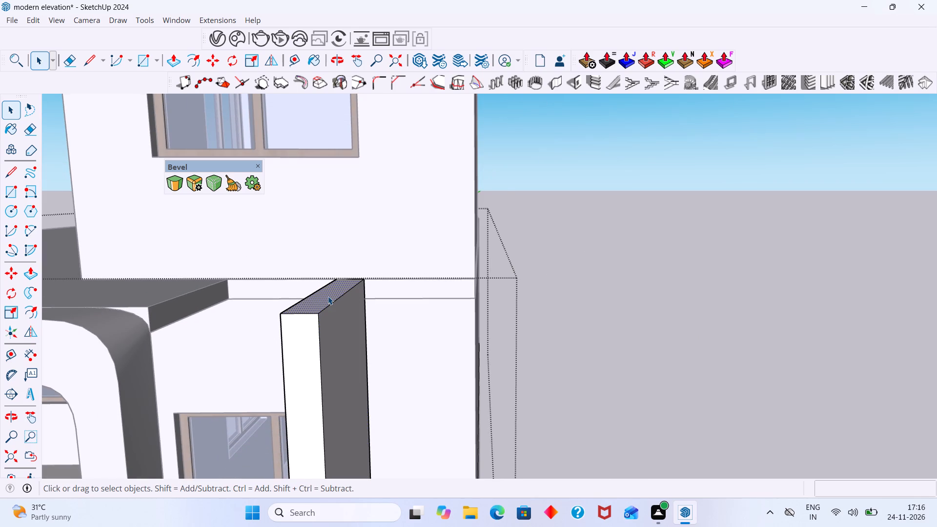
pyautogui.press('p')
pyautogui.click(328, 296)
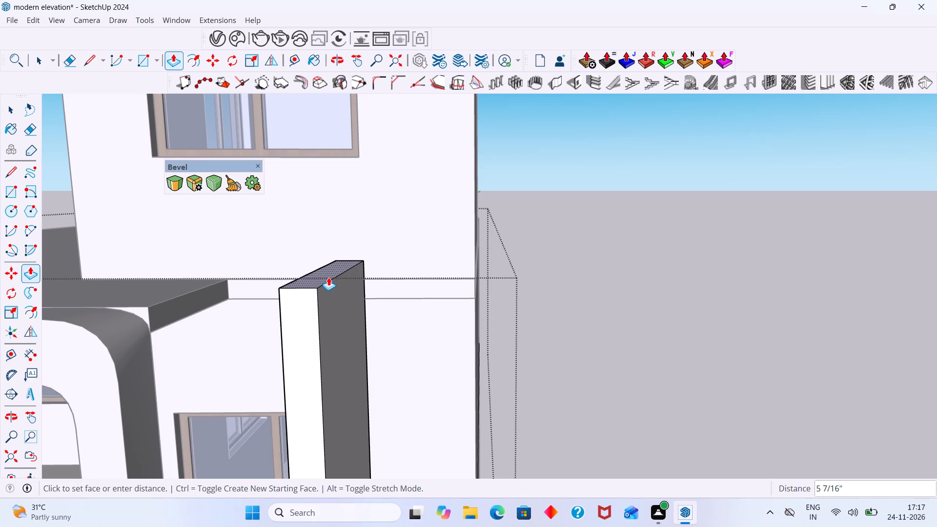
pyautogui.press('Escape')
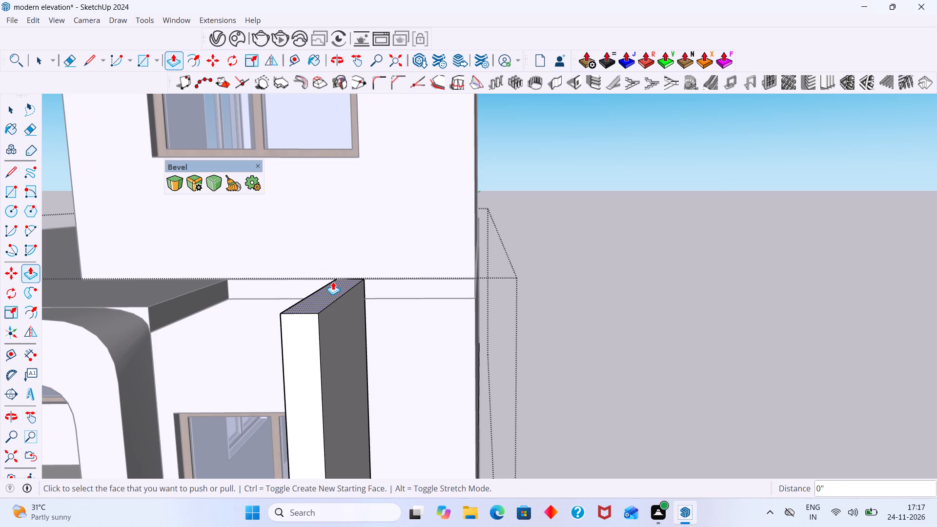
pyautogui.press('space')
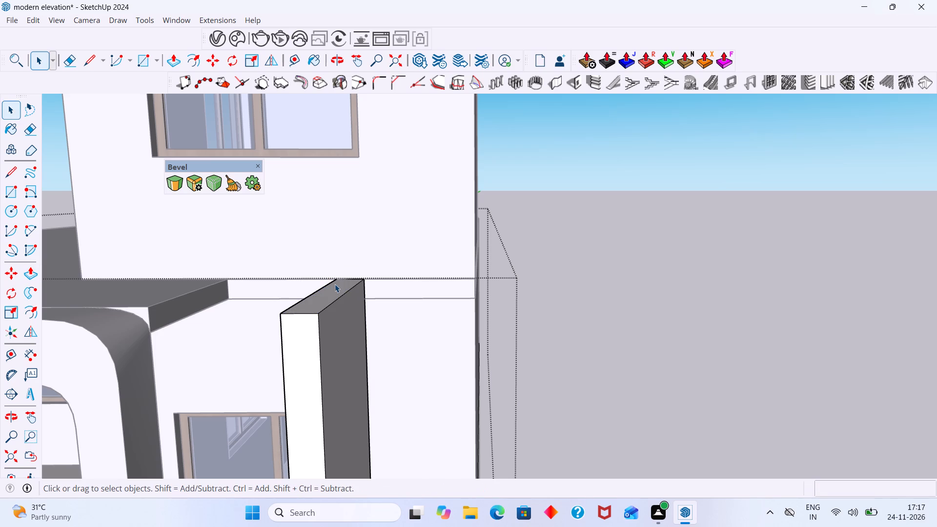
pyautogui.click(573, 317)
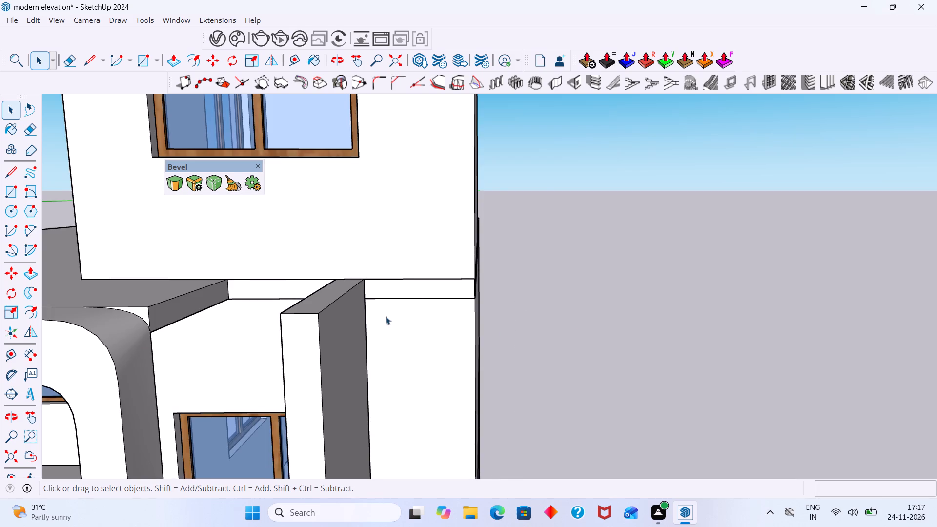
# In the lower slab's group, draw a 6" high rectangle across the top of the vertical strip's side face, and leave the group.
pyautogui.moveTo(368, 311); pyautogui.dragTo(340, 311, button='middle')
pyautogui.scroll(6, 320, 305)
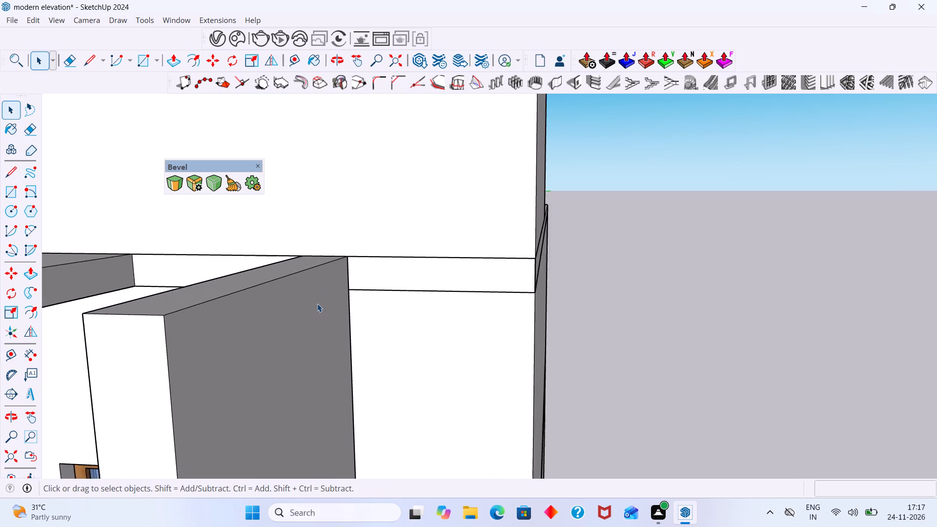
pyautogui.scroll(1, 317, 304)
pyautogui.doubleClick(316, 294)
pyautogui.click(316, 293)
pyautogui.click(316, 293)
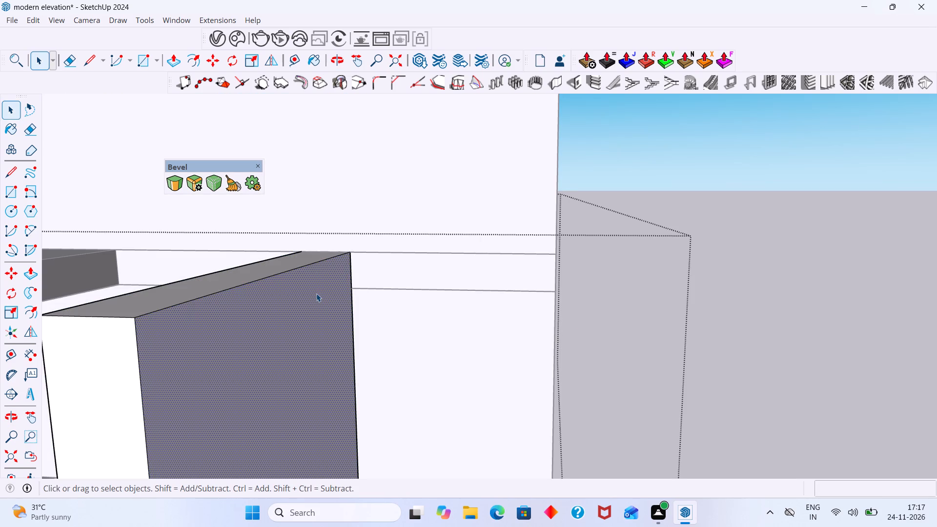
pyautogui.press('r')
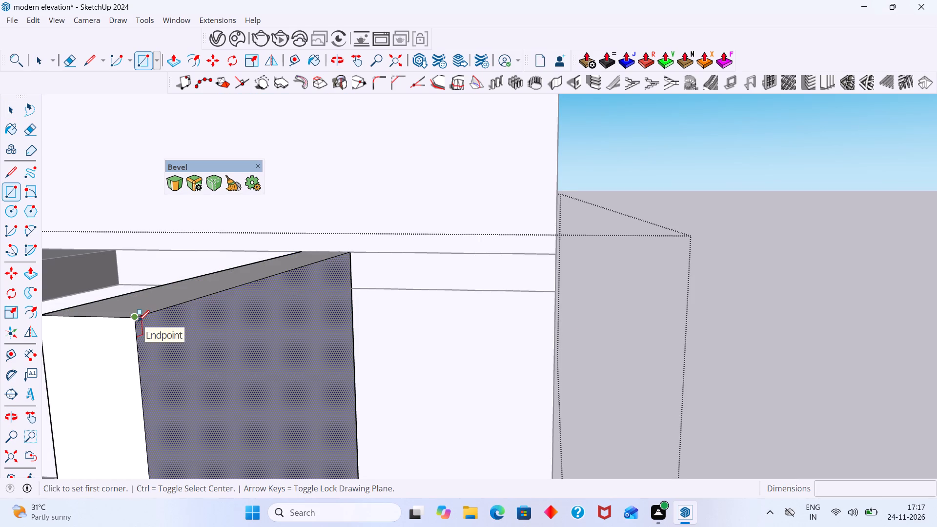
pyautogui.click(139, 321)
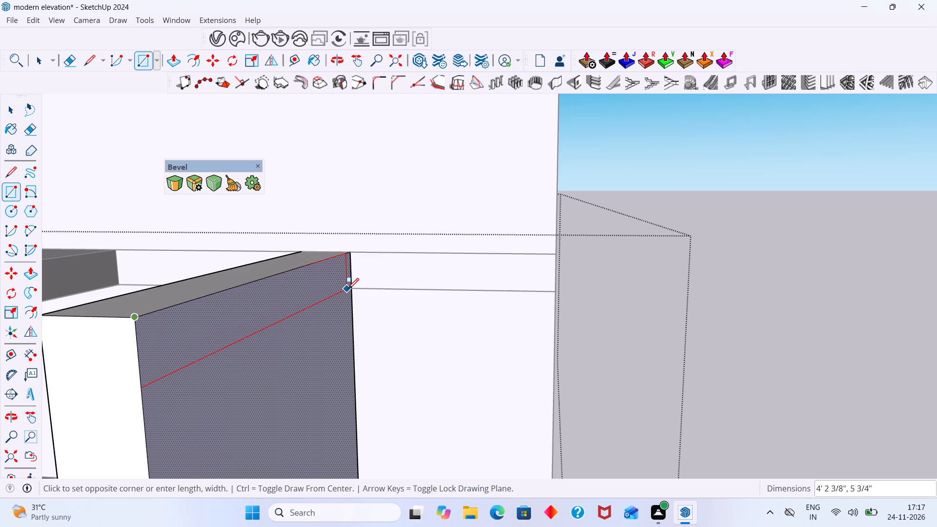
pyautogui.press('6')
pyautogui.hotkey('shift', '"')
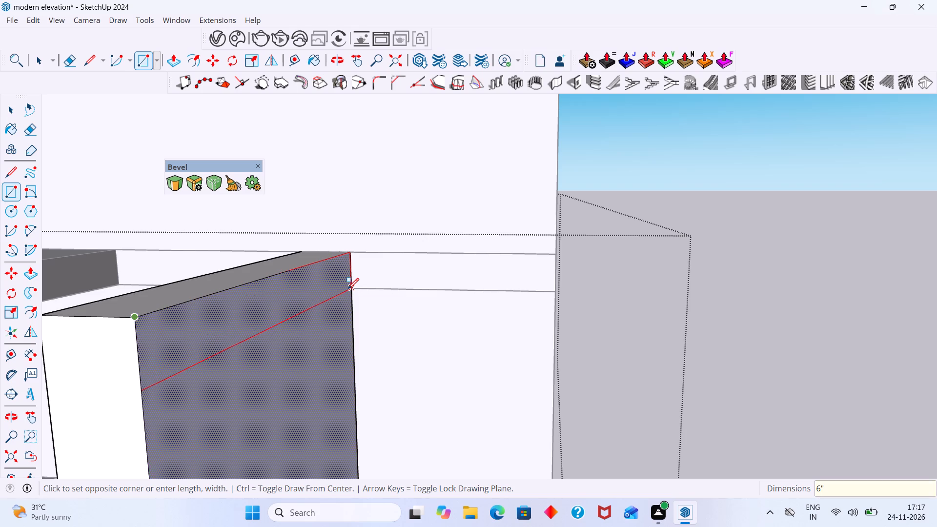
pyautogui.press('Return')
pyautogui.press('space')
pyautogui.scroll(-8, 361, 283)
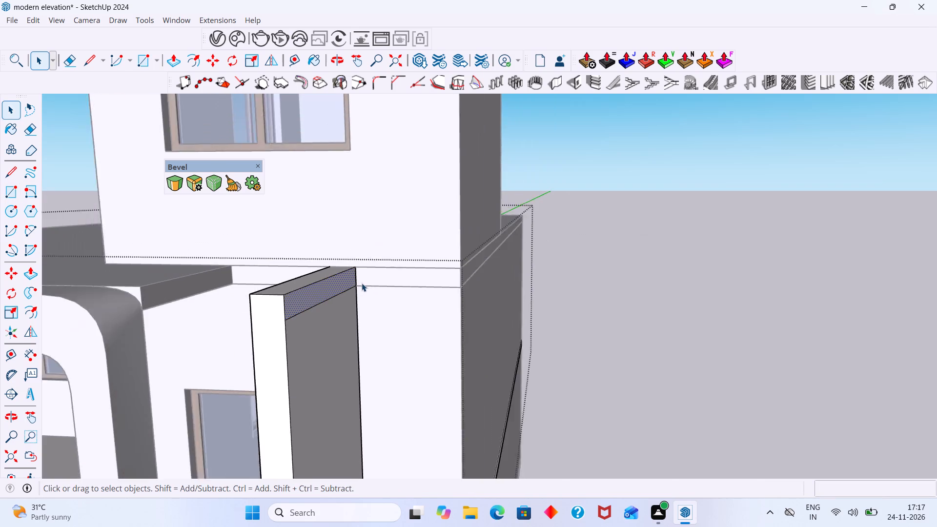
pyautogui.scroll(-4, 362, 283)
pyautogui.scroll(-20, 357, 286)
pyautogui.scroll(-3, 357, 286)
pyautogui.moveTo(353, 302); pyautogui.dragTo(435, 298, button='middle')
pyautogui.scroll(-18, 402, 291)
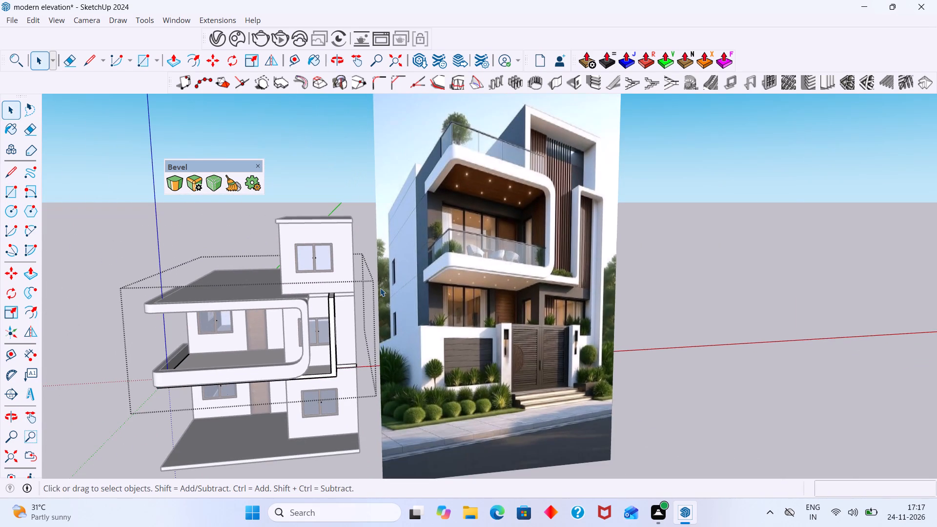
pyautogui.click(368, 239)
# Push/Pull the rectangle at the strip's top sideways about 2' 9 1/2" to the wall's outer corner, and leave the group.
pyautogui.moveTo(344, 301); pyautogui.dragTo(302, 306, button='middle')
pyautogui.scroll(14, 337, 300)
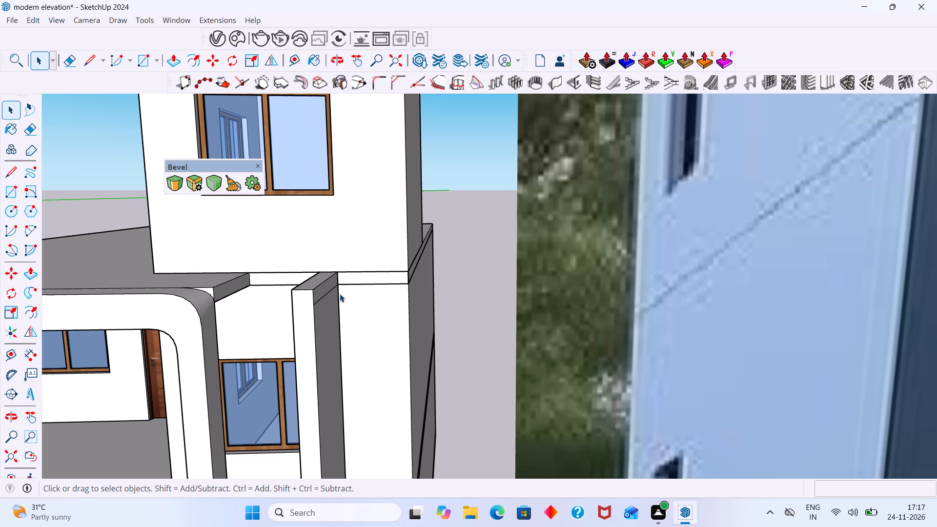
pyautogui.scroll(6, 318, 301)
pyautogui.moveTo(307, 304); pyautogui.dragTo(273, 314, button='middle')
pyautogui.scroll(7, 312, 287)
pyautogui.click(312, 287)
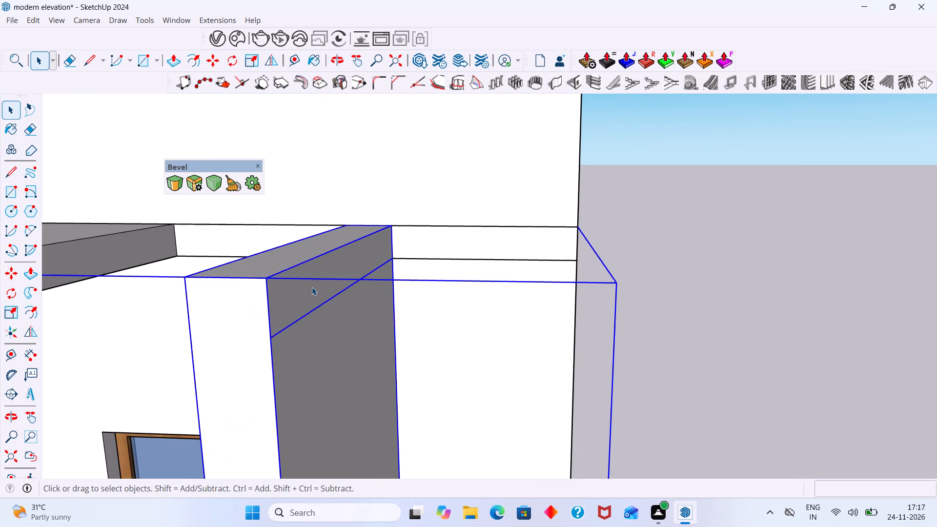
pyautogui.tripleClick(326, 285)
pyautogui.click(317, 292)
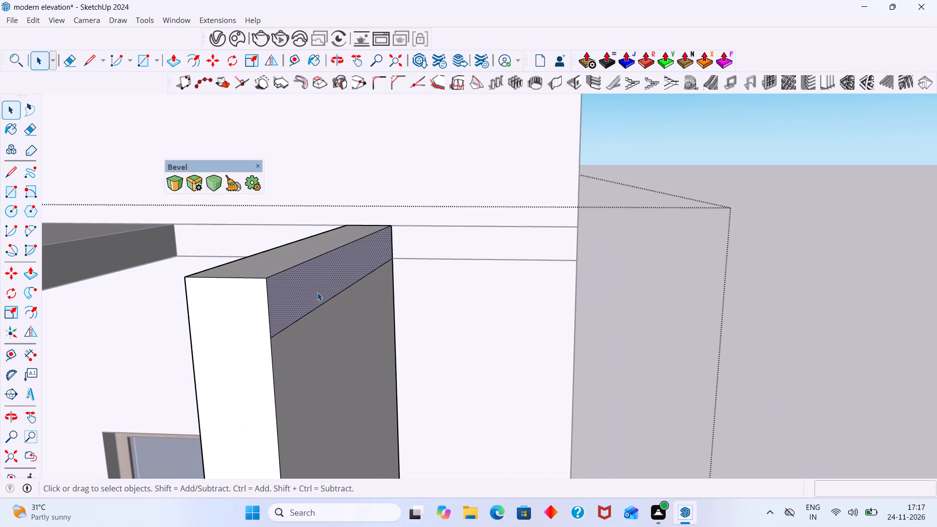
pyautogui.press('p')
pyautogui.click(316, 292)
pyautogui.scroll(-7, 382, 295)
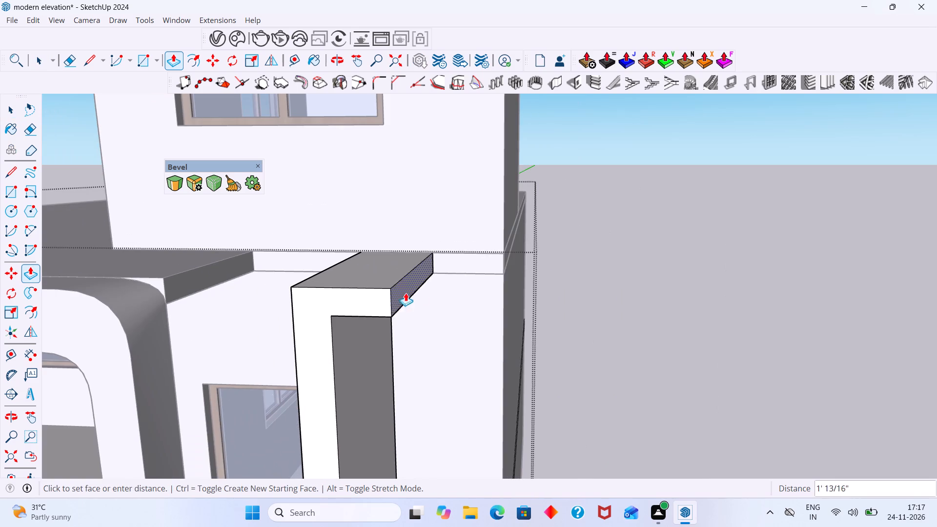
pyautogui.click(505, 254)
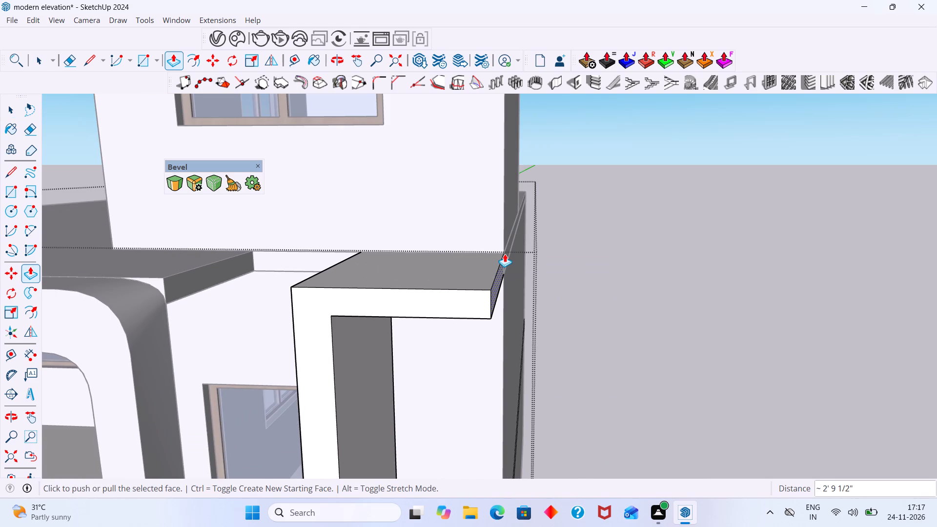
pyautogui.press('space')
pyautogui.scroll(-20, 505, 257)
pyautogui.scroll(-1, 505, 257)
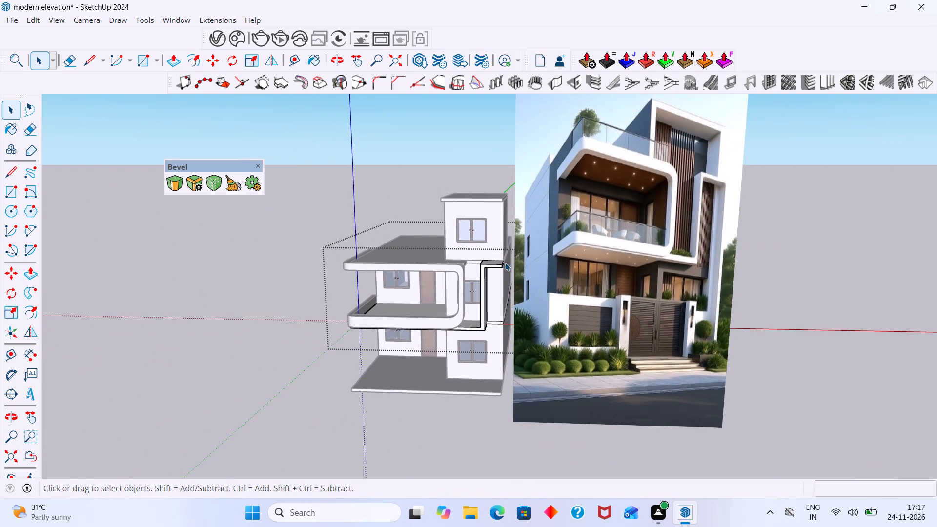
pyautogui.scroll(3, 503, 273)
pyautogui.keyDown('shift'); pyautogui.moveTo(483, 266); pyautogui.dragTo(413, 262, button='middle'); pyautogui.keyUp('shift')
pyautogui.scroll(1, 413, 262)
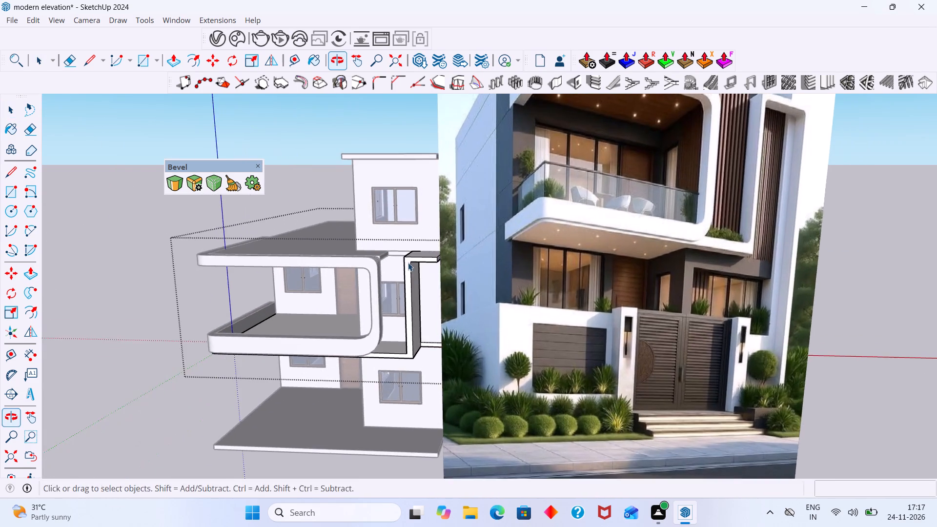
pyautogui.moveTo(408, 263); pyautogui.dragTo(485, 263, button='middle')
pyautogui.click(533, 198)
# In the lower slab's group, bevel the inner corner edge between the vertical strip and its top projection by about 4 7/8" with 6 segments.
pyautogui.moveTo(495, 261); pyautogui.dragTo(413, 268, button='middle')
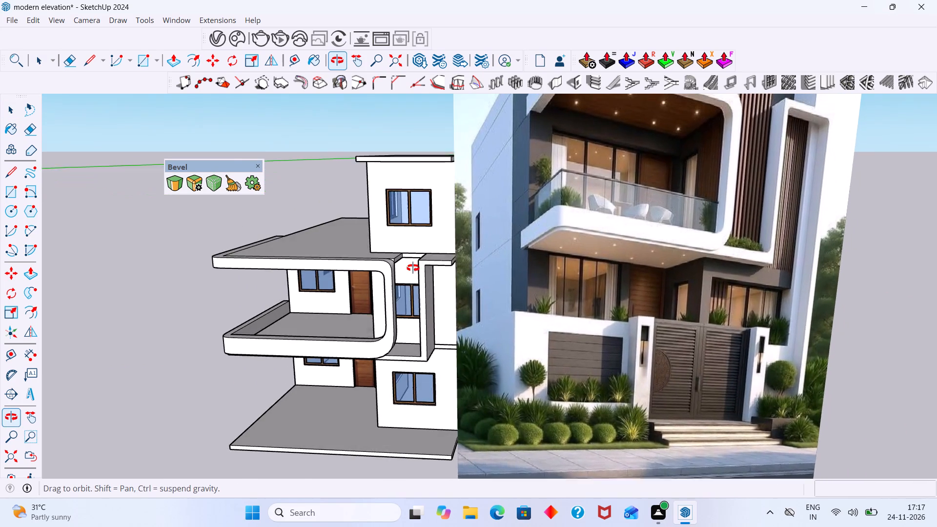
pyautogui.moveTo(413, 268); pyautogui.dragTo(409, 274, button='middle')
pyautogui.scroll(4, 406, 290)
pyautogui.moveTo(430, 264); pyautogui.dragTo(416, 251, button='middle')
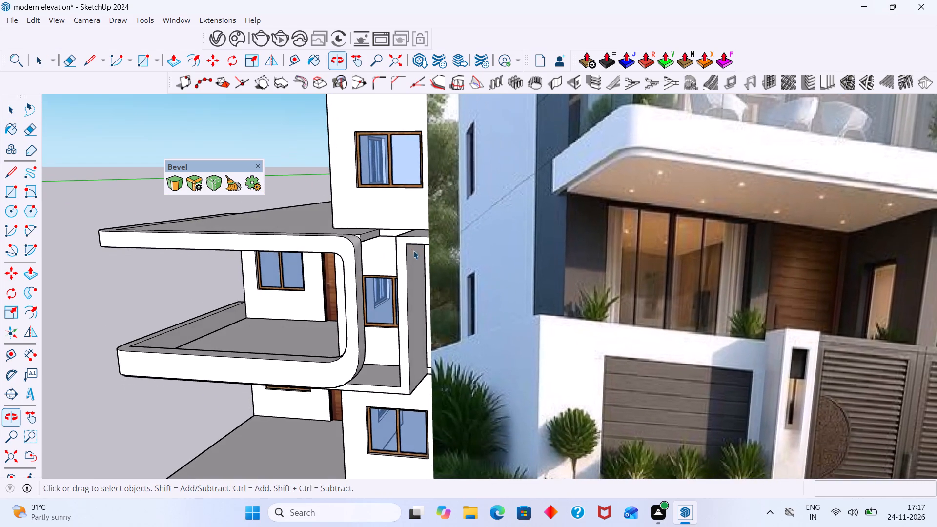
pyautogui.scroll(6, 409, 244)
pyautogui.moveTo(401, 252); pyautogui.dragTo(410, 203, button='middle')
pyautogui.scroll(7, 427, 178)
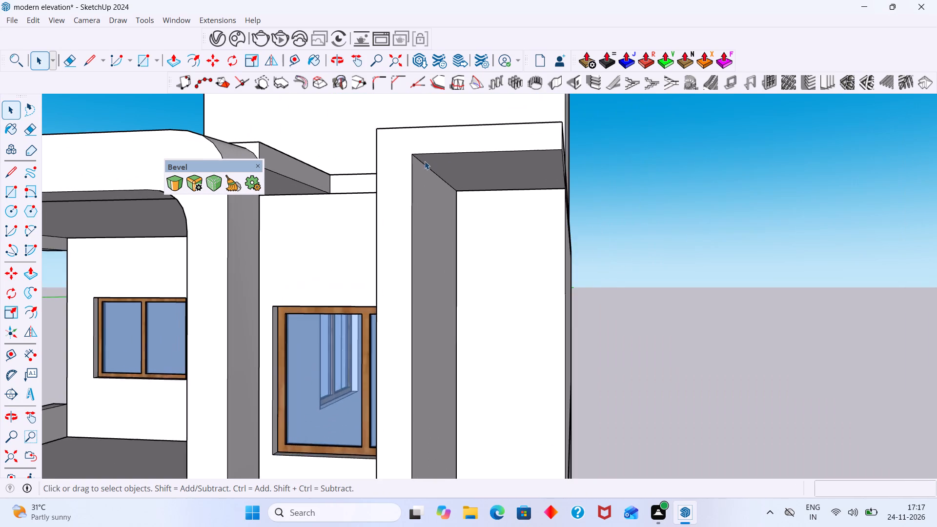
pyautogui.scroll(4, 425, 161)
pyautogui.click(421, 164)
pyautogui.doubleClick(421, 164)
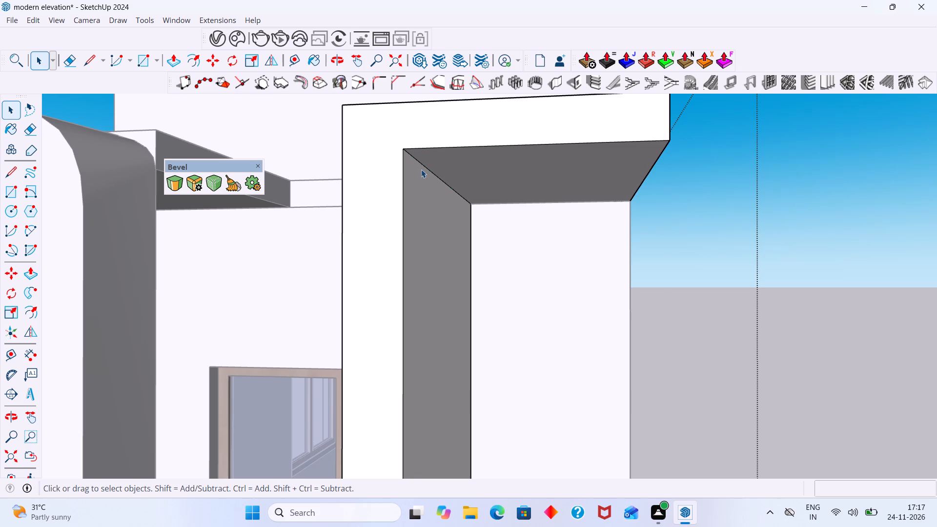
pyautogui.click(426, 169)
pyautogui.click(176, 190)
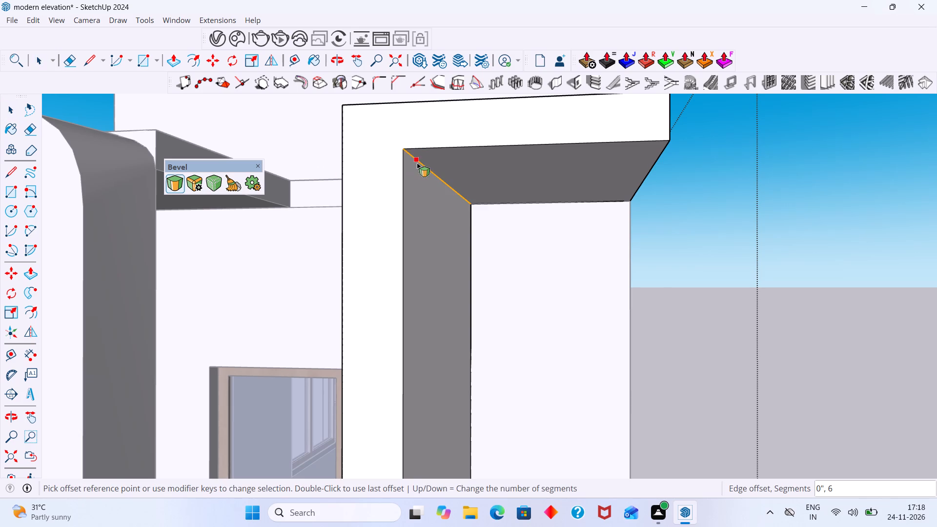
pyautogui.click(417, 163)
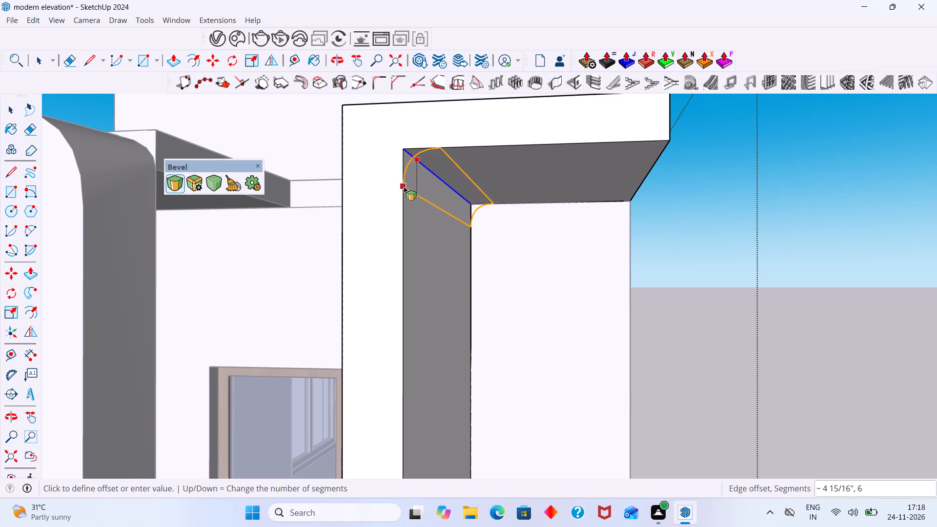
pyautogui.click(403, 186)
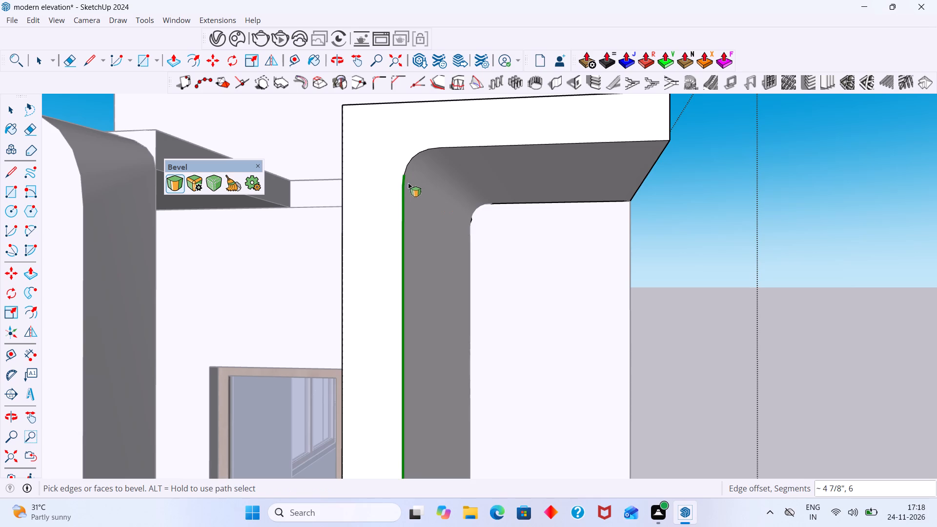
pyautogui.press('space')
# Examine the whole house model beside the reference image, comparing the vertical frame with its rounded inner corner.
pyautogui.scroll(-20, 451, 165)
pyautogui.scroll(-6, 451, 165)
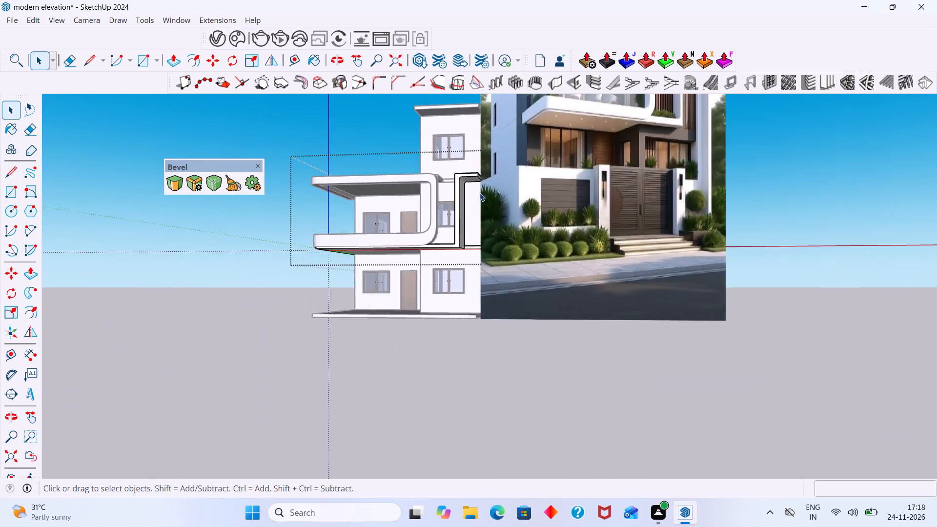
pyautogui.scroll(-10, 480, 193)
pyautogui.moveTo(491, 196); pyautogui.dragTo(528, 233, button='middle')
pyautogui.scroll(3, 505, 218)
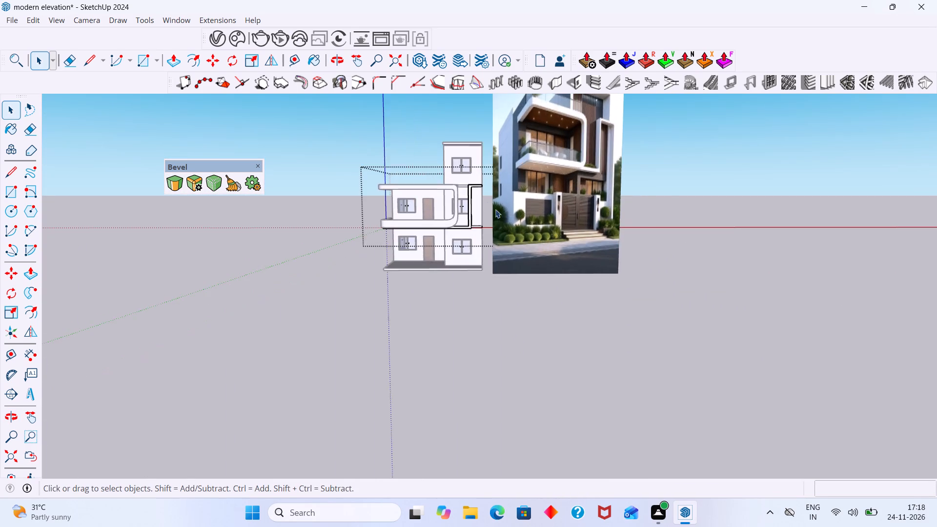
pyautogui.scroll(4, 495, 209)
pyautogui.scroll(-5, 465, 182)
pyautogui.keyDown('shift'); pyautogui.moveTo(468, 179); pyautogui.dragTo(394, 214, button='middle'); pyautogui.keyUp('shift')
pyautogui.moveTo(392, 217); pyautogui.dragTo(407, 227, button='middle')
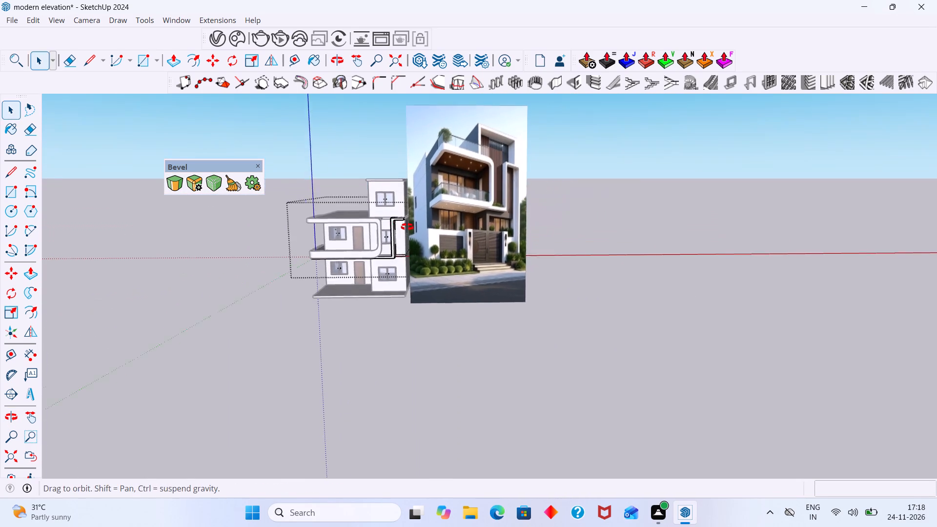
pyautogui.moveTo(407, 227); pyautogui.dragTo(408, 228, button='middle')
# Push/Pull the vertical strip's balcony-facing side face inward about 4 1/4" to thin the strip, and leave the group.
pyautogui.scroll(2, 403, 237)
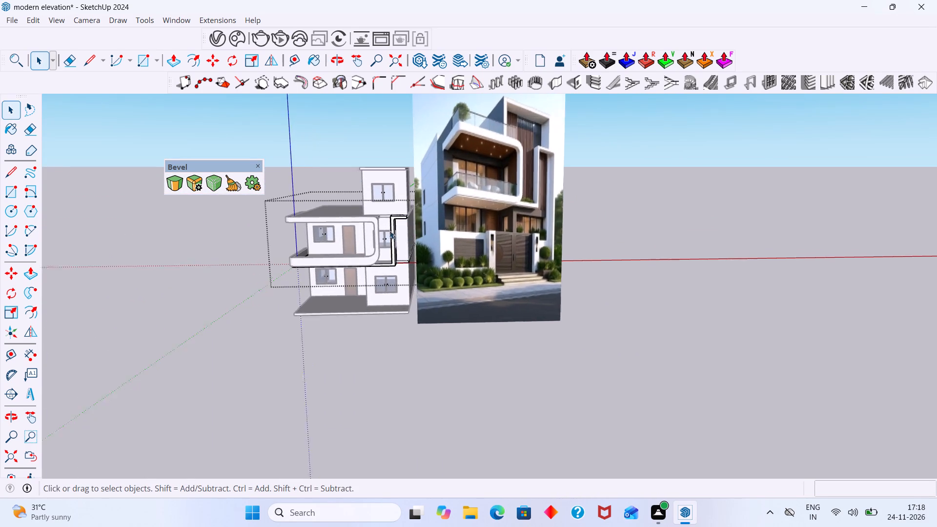
pyautogui.scroll(14, 389, 230)
pyautogui.moveTo(396, 212); pyautogui.dragTo(417, 221, button='middle')
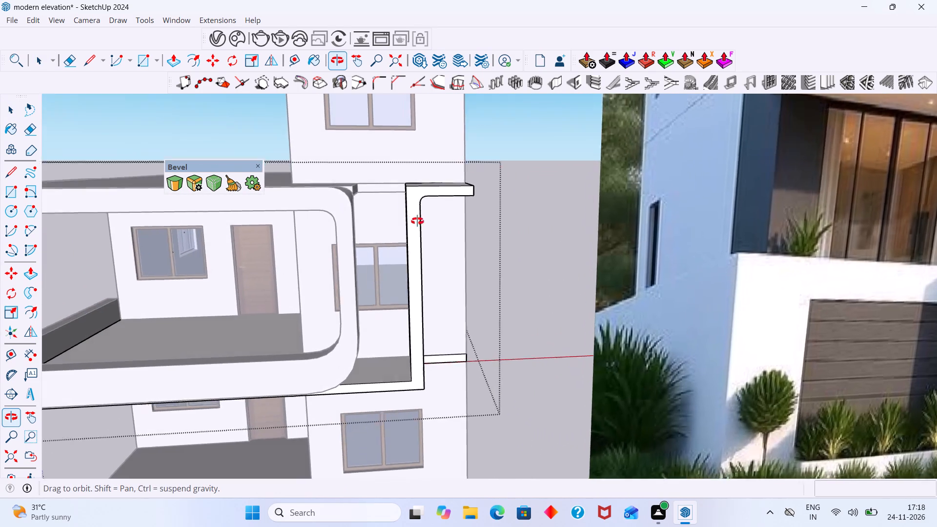
pyautogui.moveTo(417, 221); pyautogui.dragTo(421, 229, button='middle')
pyautogui.scroll(3, 417, 235)
pyautogui.moveTo(432, 240); pyautogui.dragTo(471, 243, button='middle')
pyautogui.scroll(2, 462, 246)
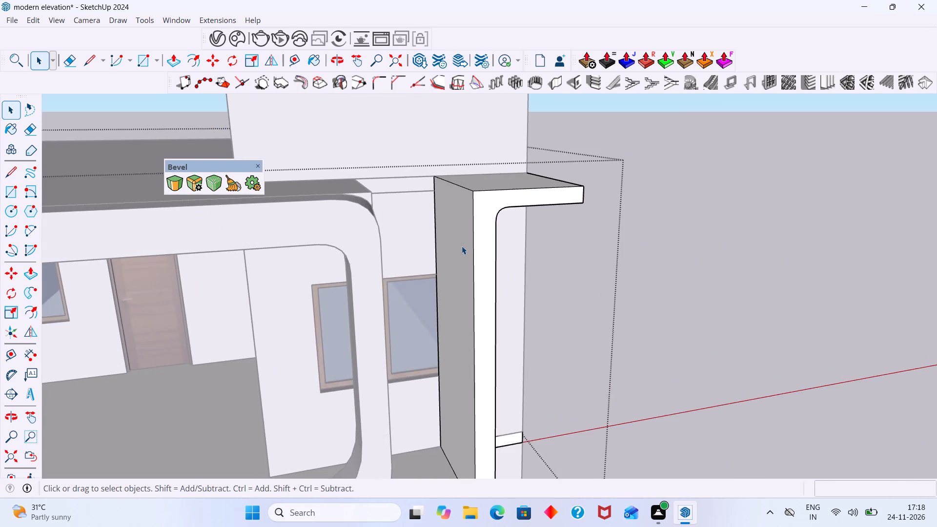
pyautogui.scroll(-3, 462, 246)
pyautogui.click(456, 252)
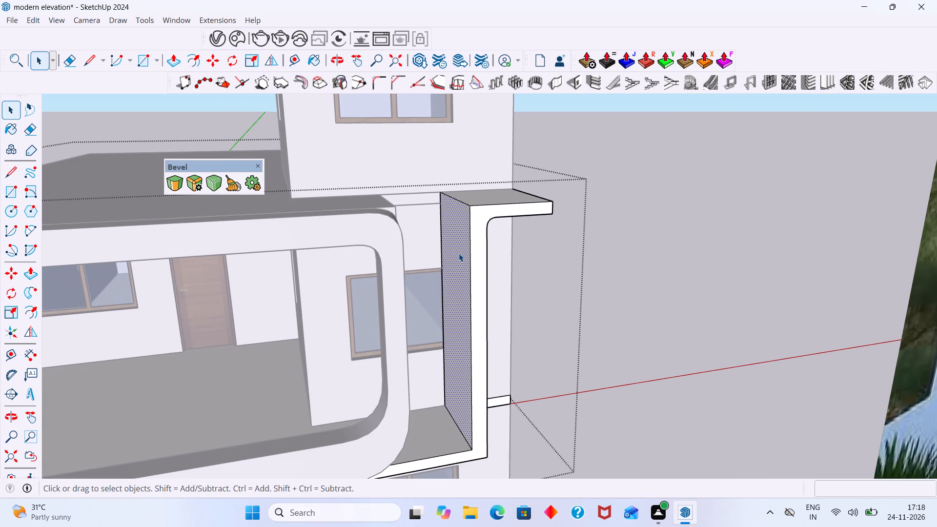
pyautogui.press('p')
pyautogui.click(459, 253)
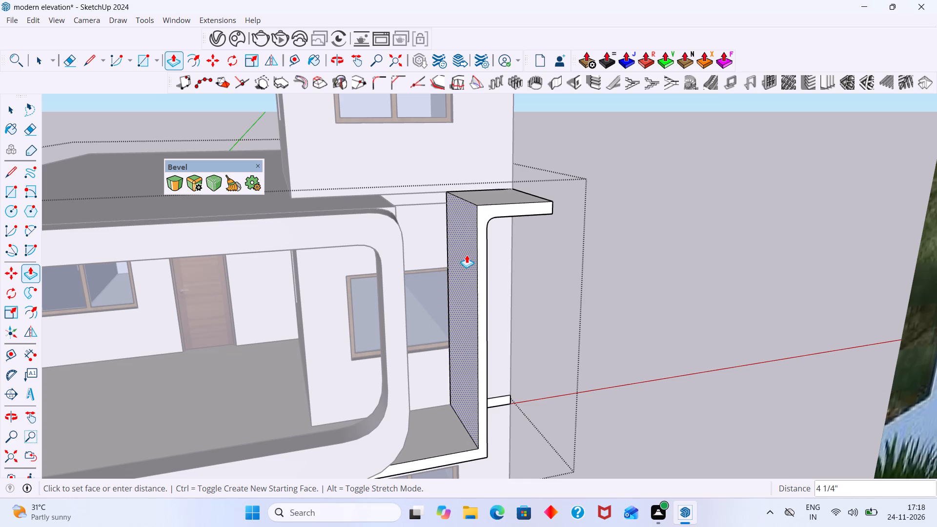
pyautogui.click(467, 255)
pyautogui.press('space')
pyautogui.click(670, 244)
# Examine the thinned vertical strip and the whole house model against the reference image.
pyautogui.moveTo(611, 252); pyautogui.dragTo(526, 233, button='middle')
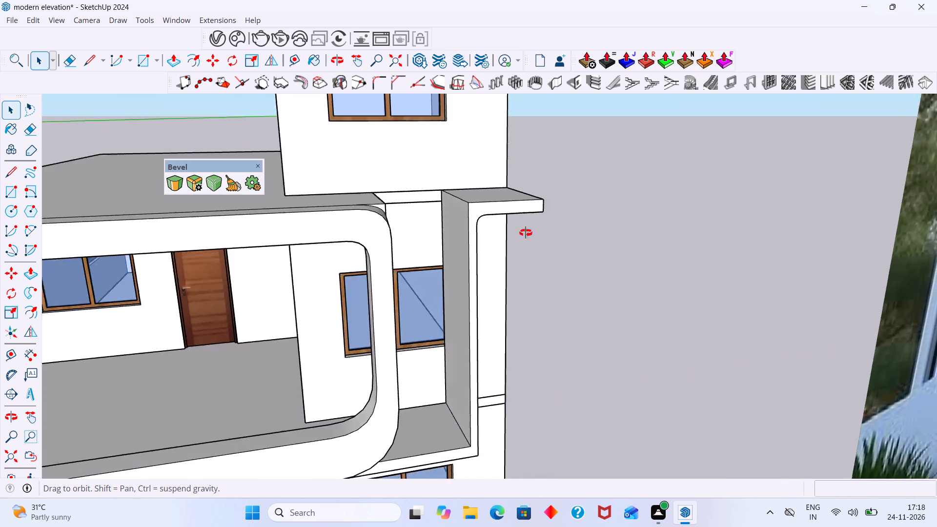
pyautogui.moveTo(526, 233); pyautogui.dragTo(492, 223, button='middle')
pyautogui.scroll(-6, 492, 223)
pyautogui.moveTo(443, 256); pyautogui.dragTo(457, 256, button='middle')
pyautogui.scroll(-9, 436, 260)
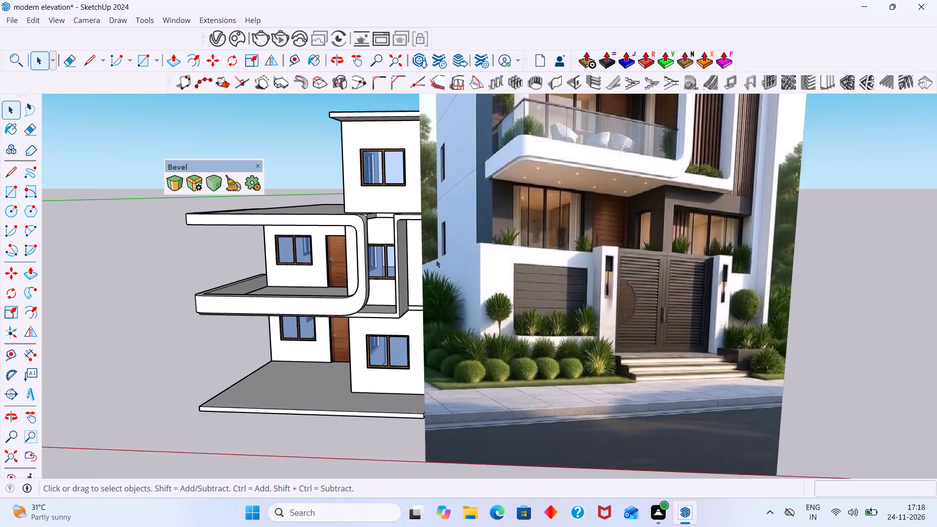
pyautogui.scroll(-7, 436, 260)
pyautogui.moveTo(424, 265); pyautogui.dragTo(426, 285, button='middle')
pyautogui.scroll(7, 410, 247)
pyautogui.scroll(-7, 414, 247)
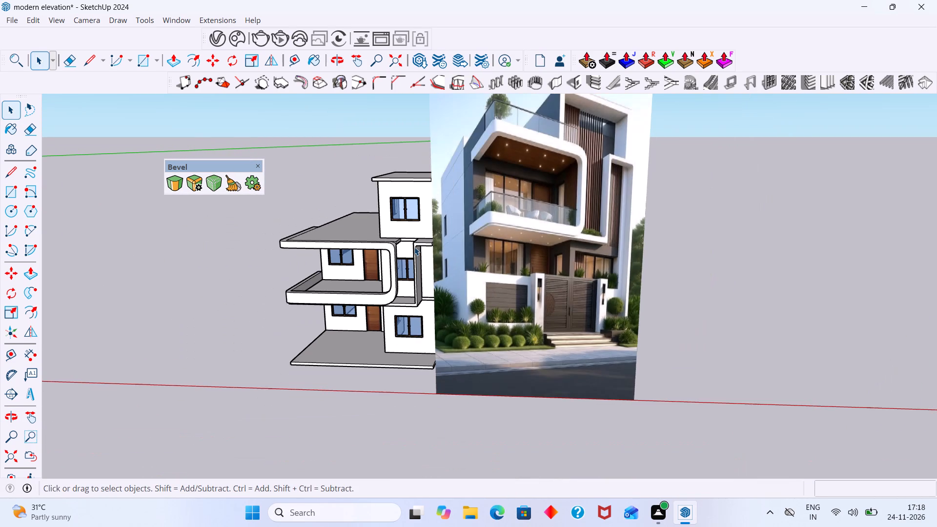
pyautogui.scroll(3, 425, 314)
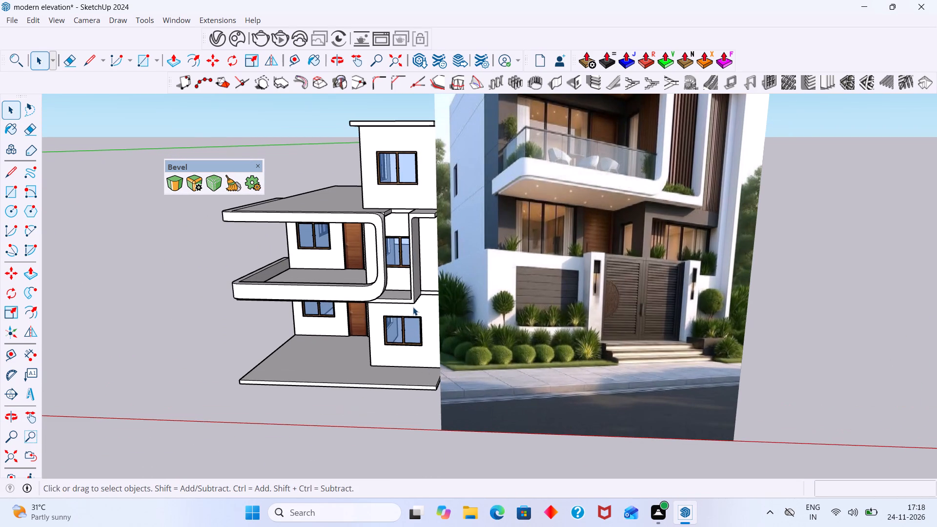
pyautogui.scroll(-2, 416, 308)
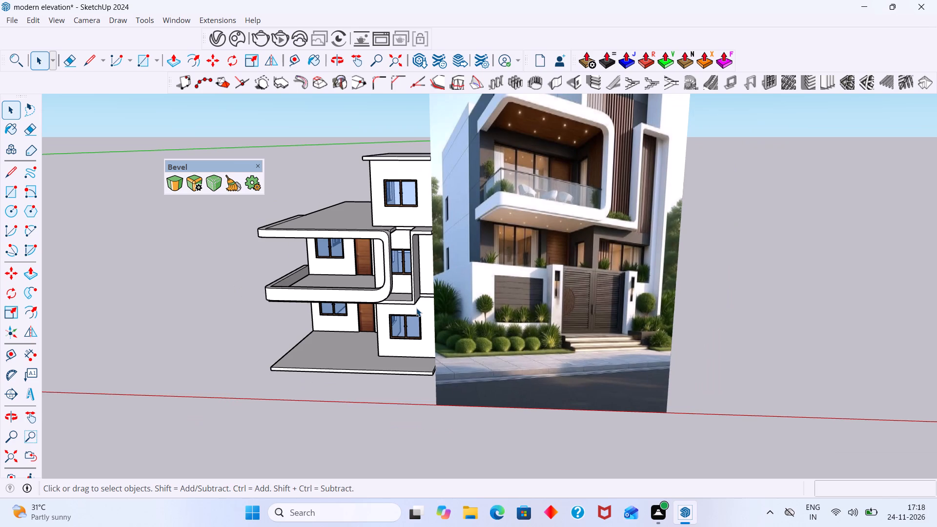
# In the lower slab's group, bevel the inner corner edge where the slab meets the vertical strip by about 6 13/16" with 6 segments, and leave the group.
pyautogui.moveTo(424, 305); pyautogui.dragTo(503, 323, button='middle')
pyautogui.scroll(9, 464, 319)
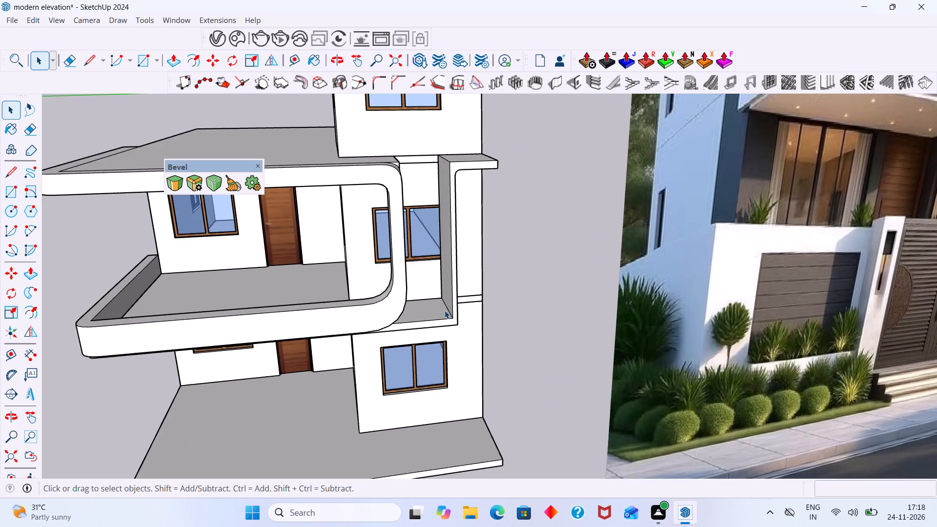
pyautogui.scroll(13, 445, 310)
pyautogui.click(452, 316)
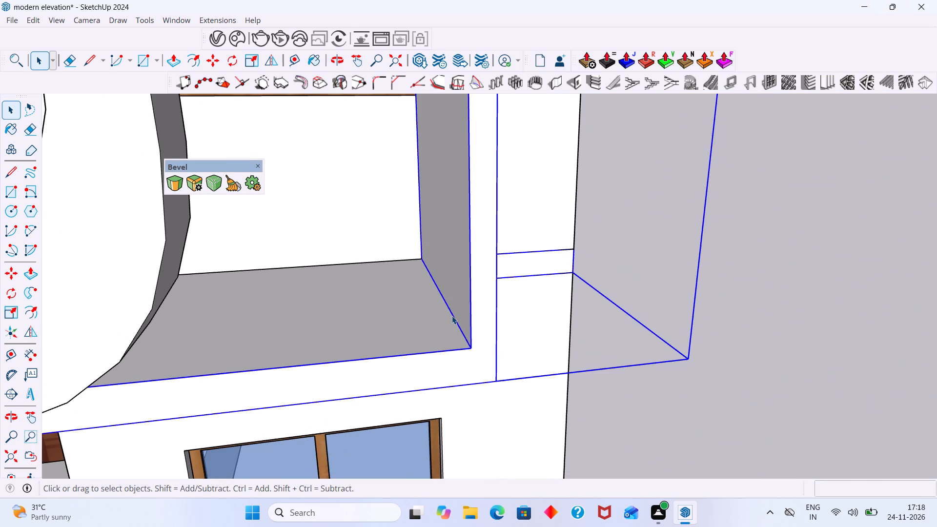
pyautogui.doubleClick(452, 316)
pyautogui.click(452, 316)
pyautogui.click(453, 316)
pyautogui.click(454, 317)
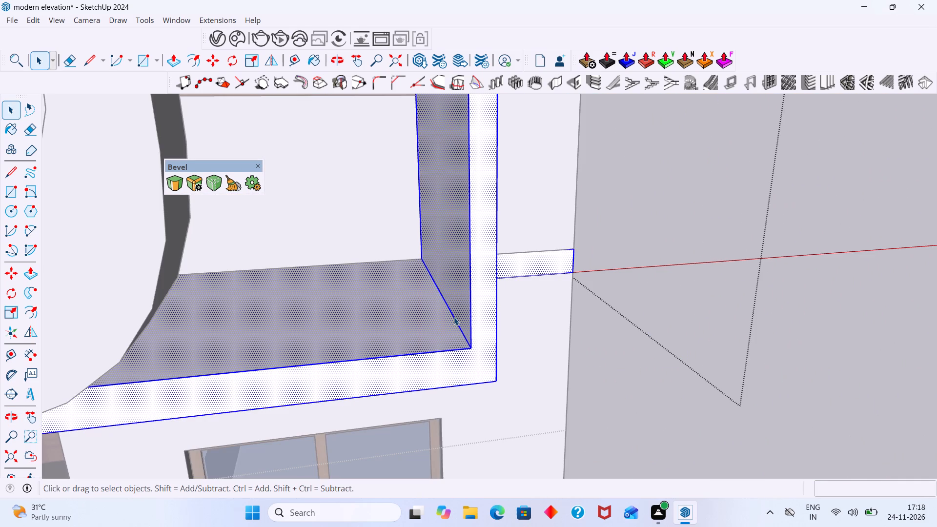
pyautogui.click(454, 323)
pyautogui.click(457, 323)
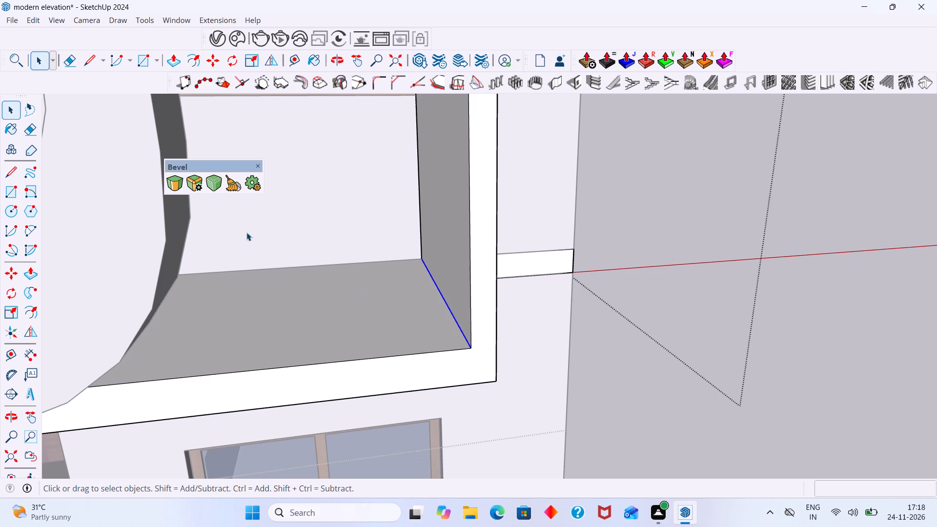
pyautogui.click(178, 189)
pyautogui.click(451, 314)
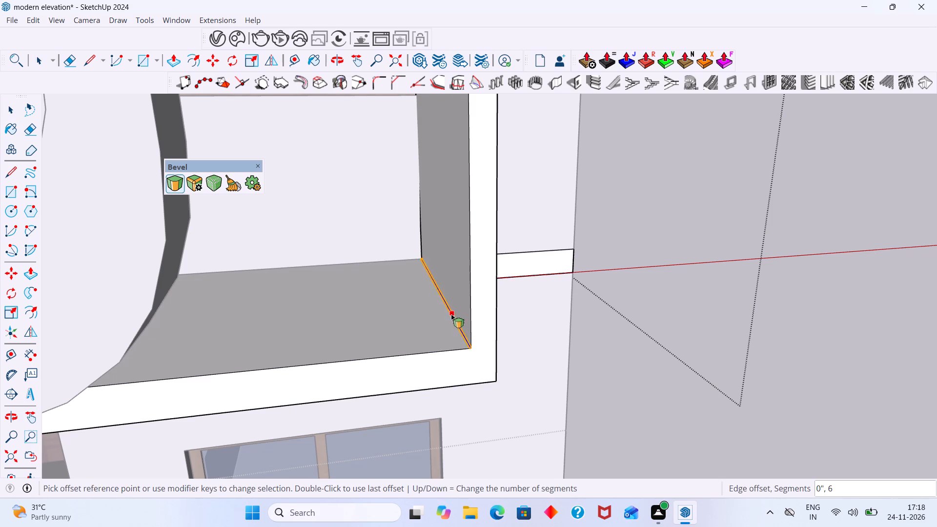
pyautogui.click(423, 343)
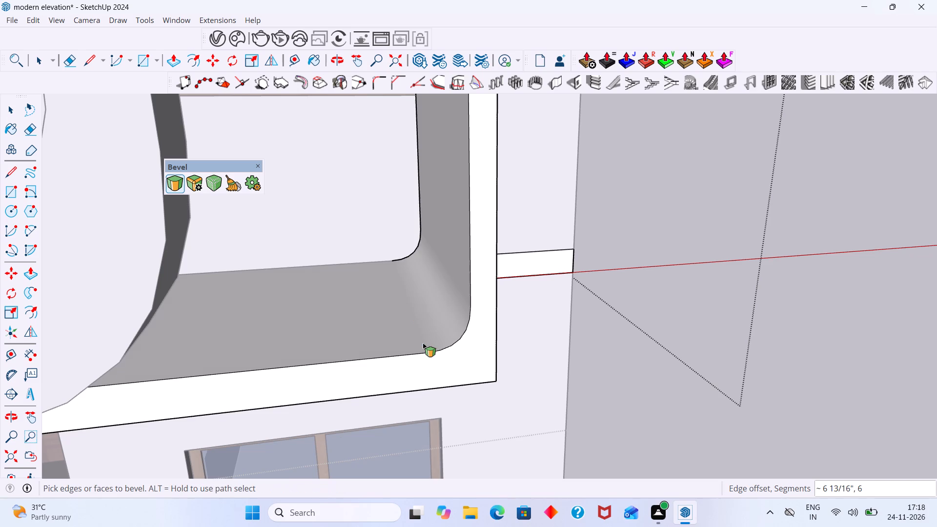
pyautogui.press('space')
pyautogui.scroll(-14, 425, 334)
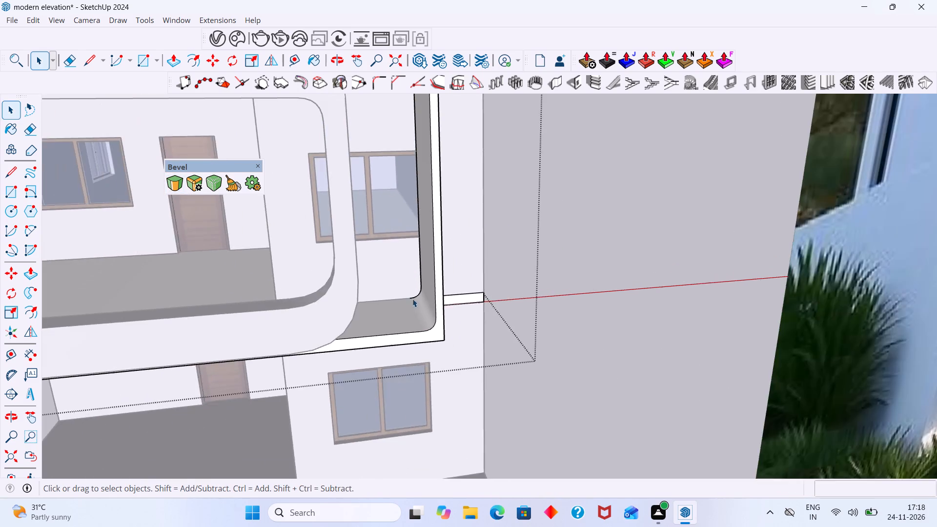
pyautogui.scroll(-16, 412, 299)
pyautogui.click(661, 233)
# Examine the whole house against the reference image, including the balcony frame's underside and the slab edge beneath it.
pyautogui.scroll(1, 544, 255)
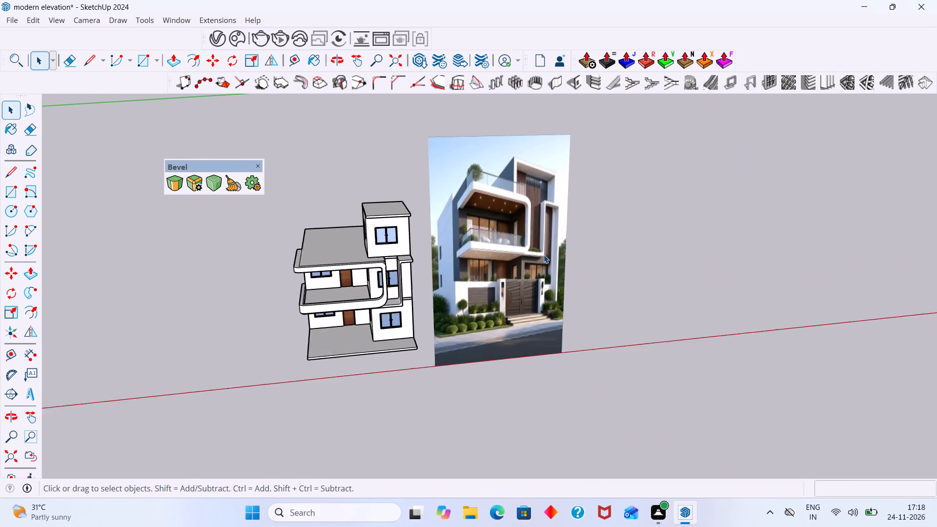
pyautogui.scroll(6, 544, 255)
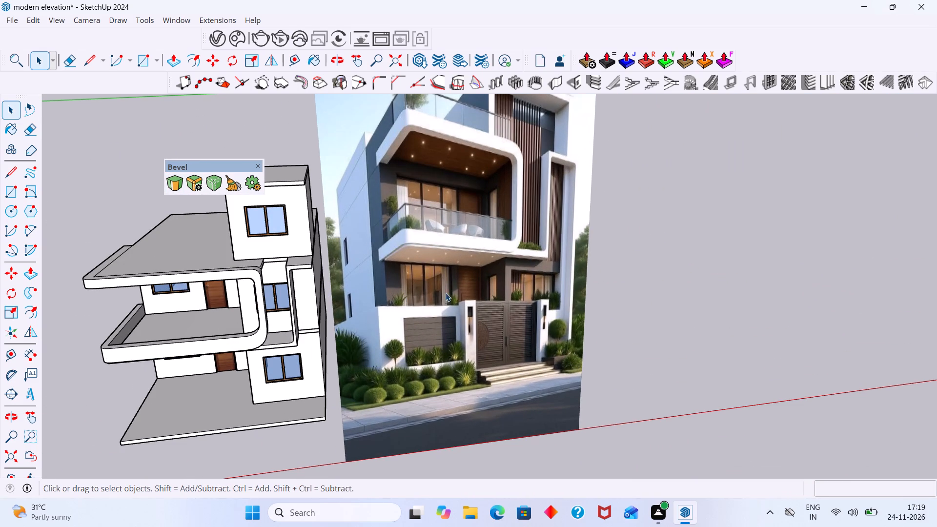
pyautogui.scroll(1, 231, 349)
pyautogui.moveTo(231, 349); pyautogui.dragTo(247, 255, button='middle')
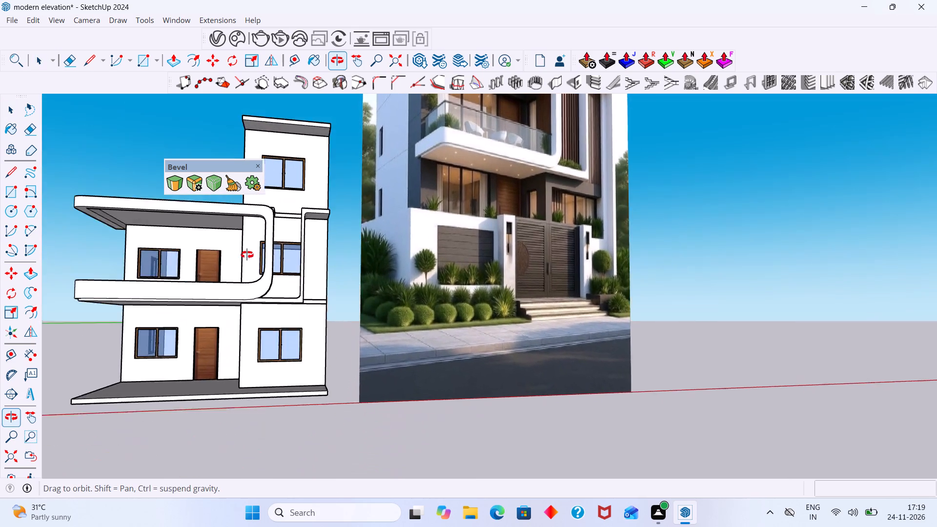
pyautogui.moveTo(247, 255); pyautogui.dragTo(351, 253, button='middle')
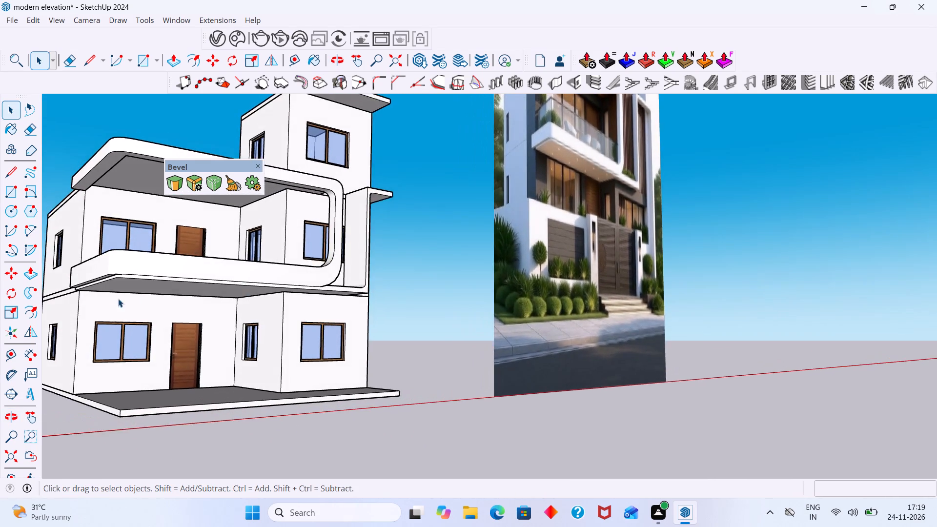
pyautogui.scroll(20, 108, 290)
pyautogui.scroll(4, 108, 290)
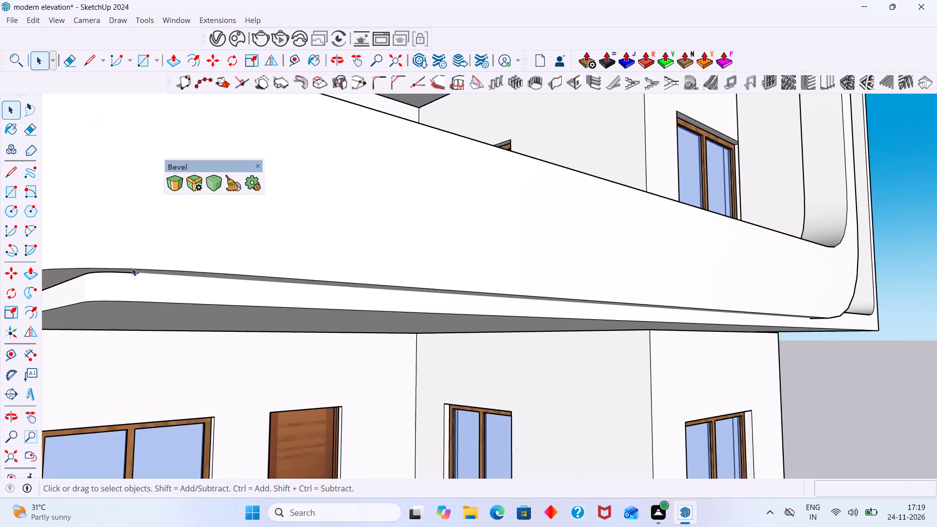
pyautogui.scroll(-6, 131, 266)
pyautogui.moveTo(127, 267); pyautogui.dragTo(121, 205, button='middle')
pyautogui.scroll(1, 122, 230)
pyautogui.scroll(-5, 122, 232)
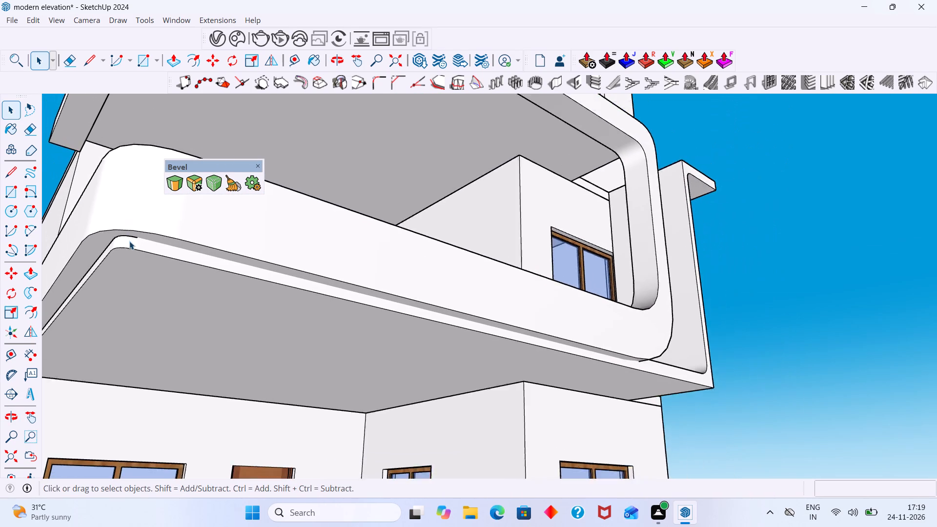
pyautogui.scroll(-16, 129, 241)
pyautogui.moveTo(358, 272); pyautogui.dragTo(310, 362, button='middle')
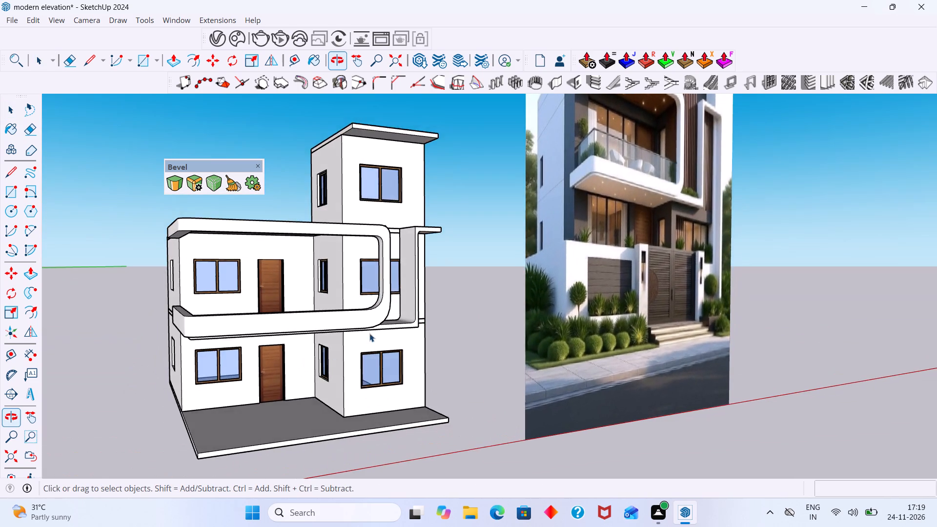
# Examine the whole house against the reference image, especially the gap between the balcony frame's rounded corner and the vertical strip.
pyautogui.scroll(-4, 368, 329)
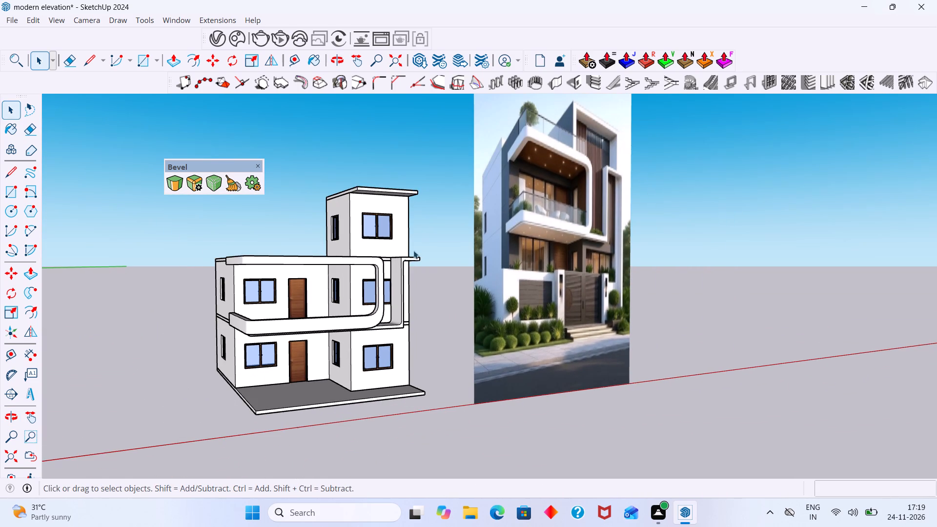
pyautogui.scroll(2, 411, 246)
pyautogui.moveTo(411, 262); pyautogui.dragTo(356, 262, button='middle')
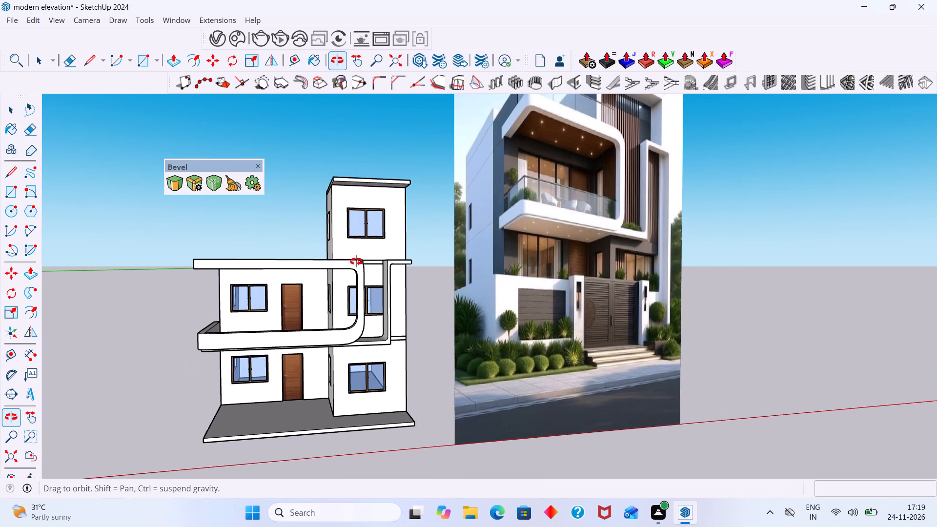
pyautogui.moveTo(356, 262); pyautogui.dragTo(366, 294, button='middle')
pyautogui.scroll(-2, 378, 289)
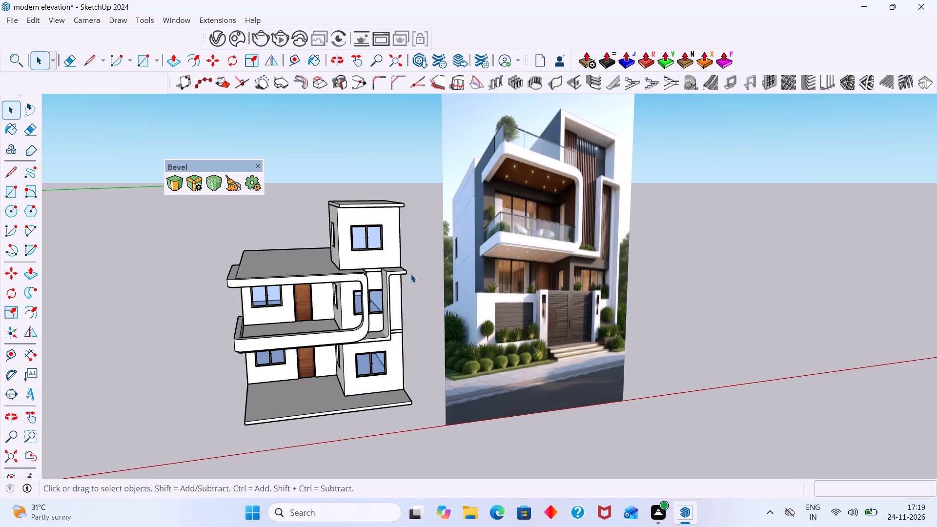
pyautogui.scroll(3, 374, 310)
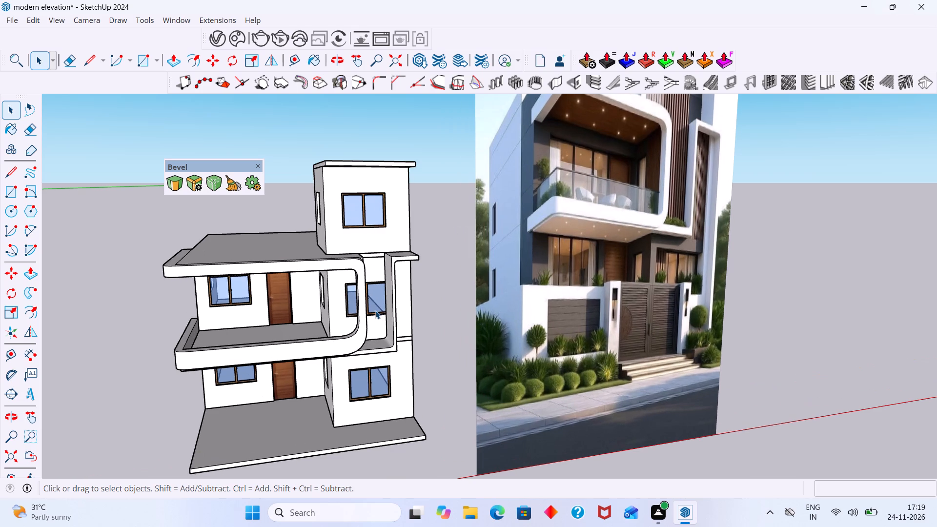
pyautogui.scroll(-5, 378, 323)
pyautogui.moveTo(368, 346); pyautogui.dragTo(332, 358, button='middle')
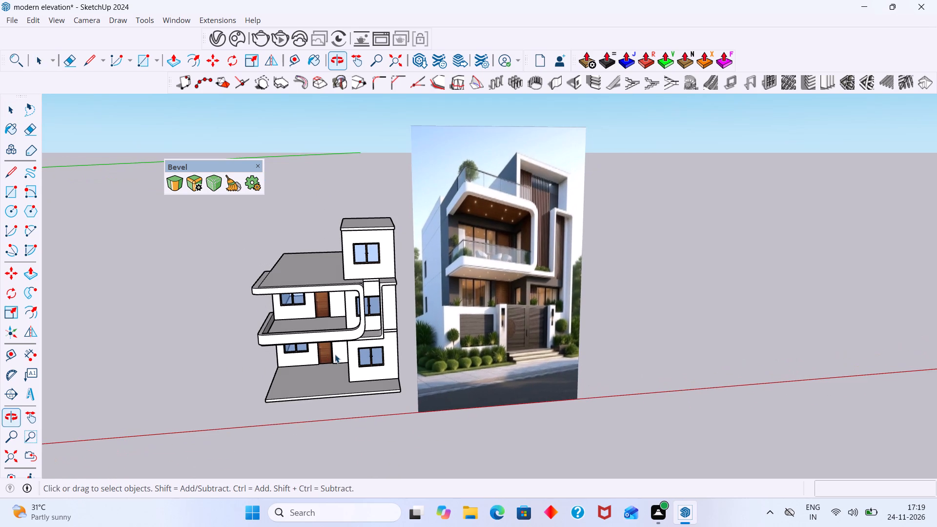
pyautogui.scroll(7, 371, 317)
pyautogui.moveTo(373, 338); pyautogui.dragTo(378, 341, button='middle')
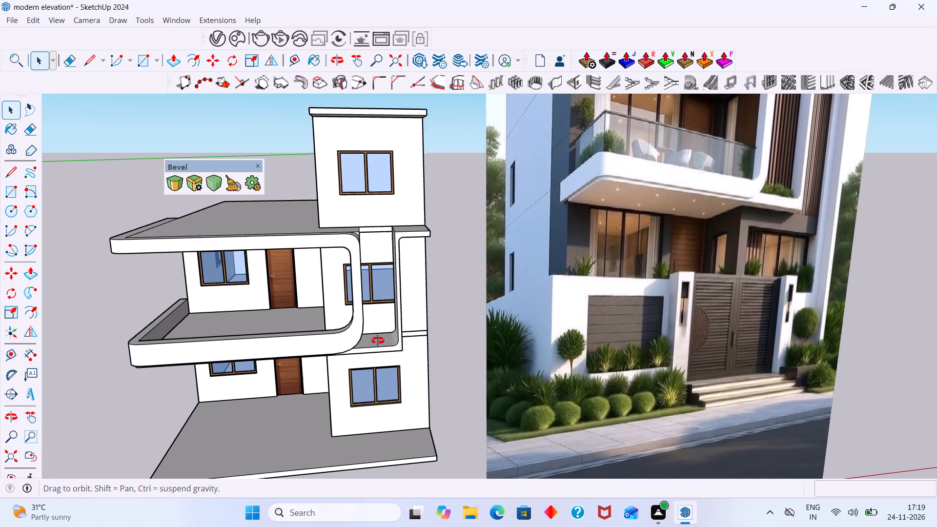
pyautogui.moveTo(378, 341); pyautogui.dragTo(382, 344, button='middle')
pyautogui.scroll(6, 378, 342)
pyautogui.moveTo(372, 341); pyautogui.dragTo(391, 343, button='middle')
pyautogui.moveTo(387, 339); pyautogui.dragTo(322, 348, button='middle')
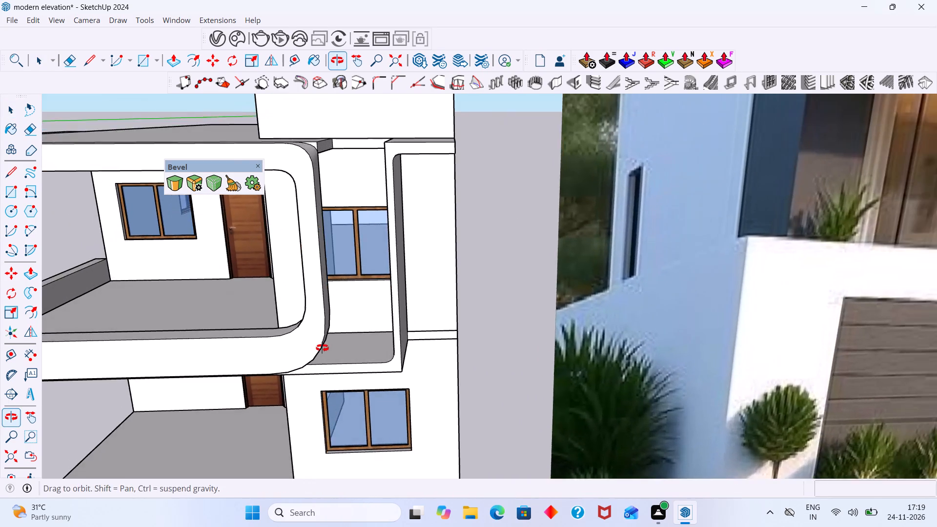
pyautogui.moveTo(322, 348); pyautogui.dragTo(322, 348, button='middle')
pyautogui.scroll(7, 354, 336)
pyautogui.moveTo(307, 339); pyautogui.dragTo(267, 345, button='middle')
pyautogui.scroll(1, 248, 333)
pyautogui.moveTo(232, 331); pyautogui.dragTo(293, 337, button='middle')
pyautogui.scroll(-5, 317, 327)
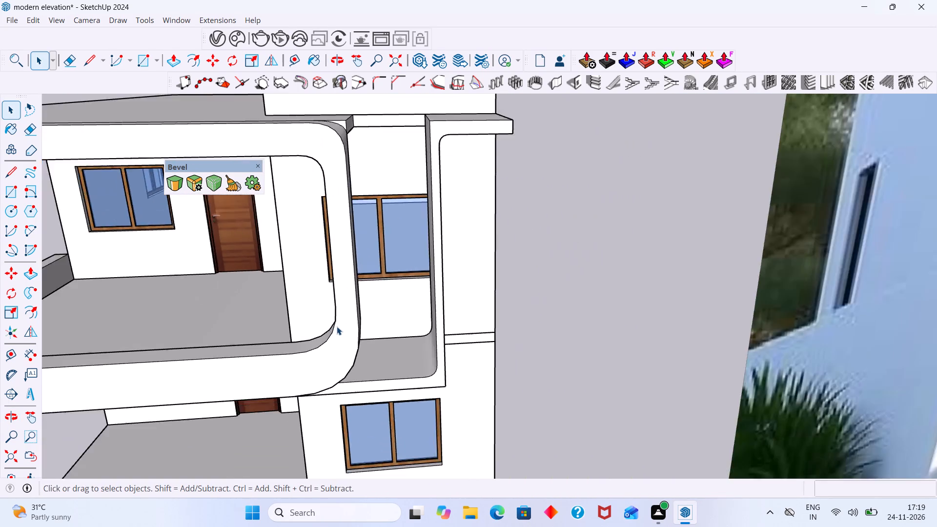
pyautogui.scroll(-17, 337, 326)
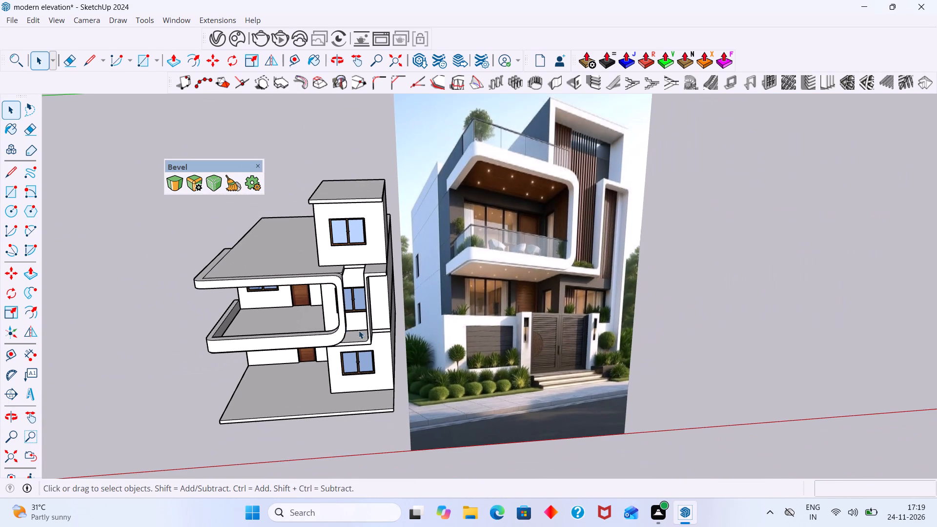
pyautogui.moveTo(365, 333); pyautogui.dragTo(375, 363, button='middle')
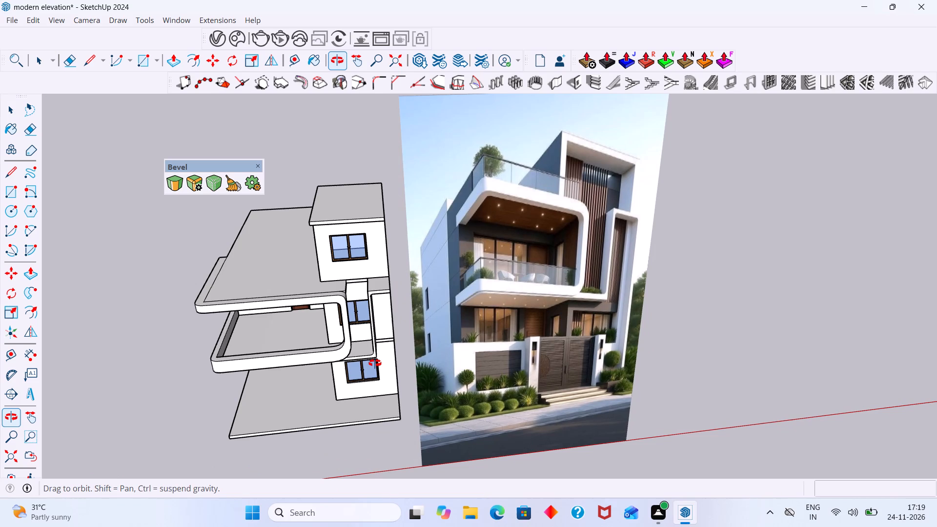
pyautogui.moveTo(375, 363); pyautogui.dragTo(393, 366, button='middle')
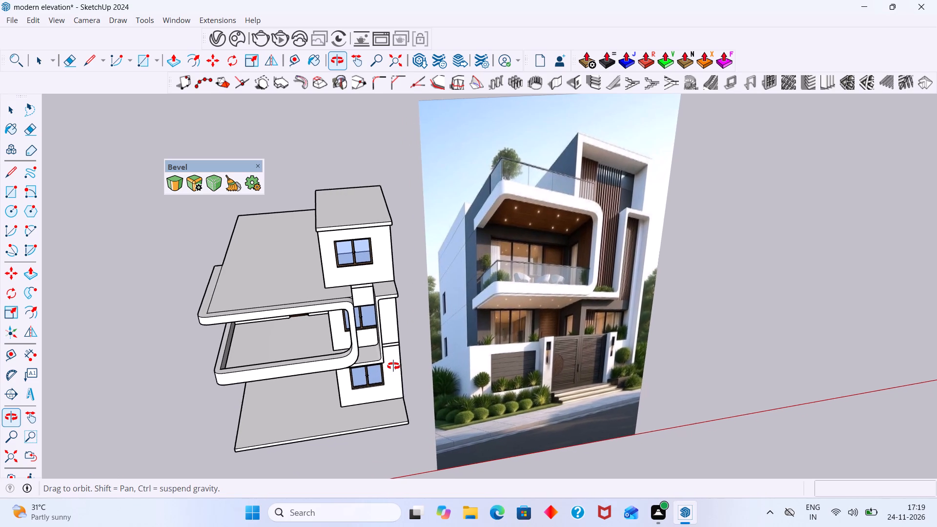
pyautogui.moveTo(393, 366); pyautogui.dragTo(394, 366, button='middle')
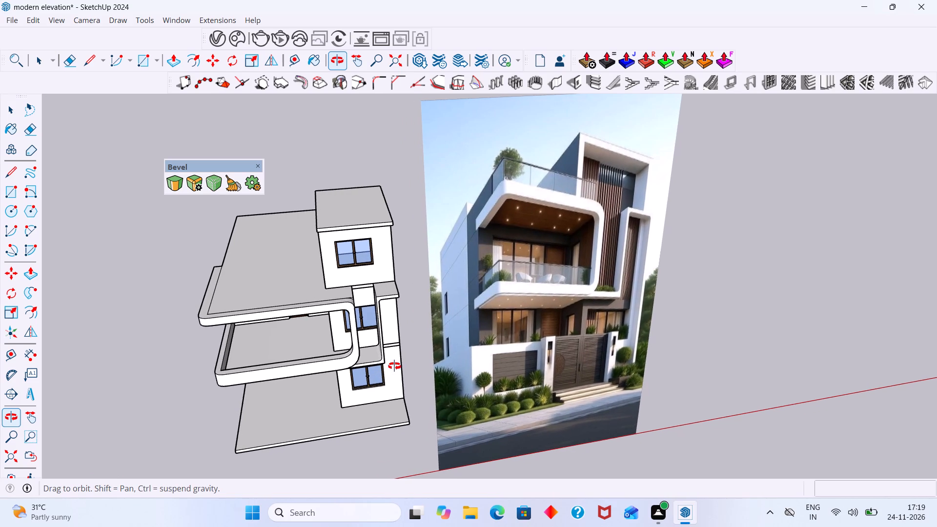
pyautogui.moveTo(394, 366); pyautogui.dragTo(392, 366, button='middle')
pyautogui.moveTo(357, 357); pyautogui.dragTo(331, 365, button='middle')
pyautogui.scroll(9, 370, 343)
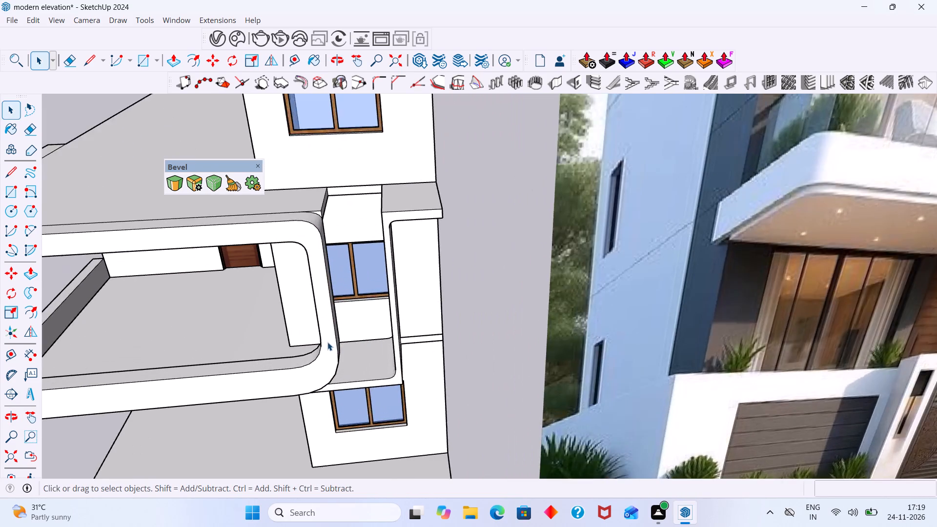
pyautogui.scroll(2, 327, 342)
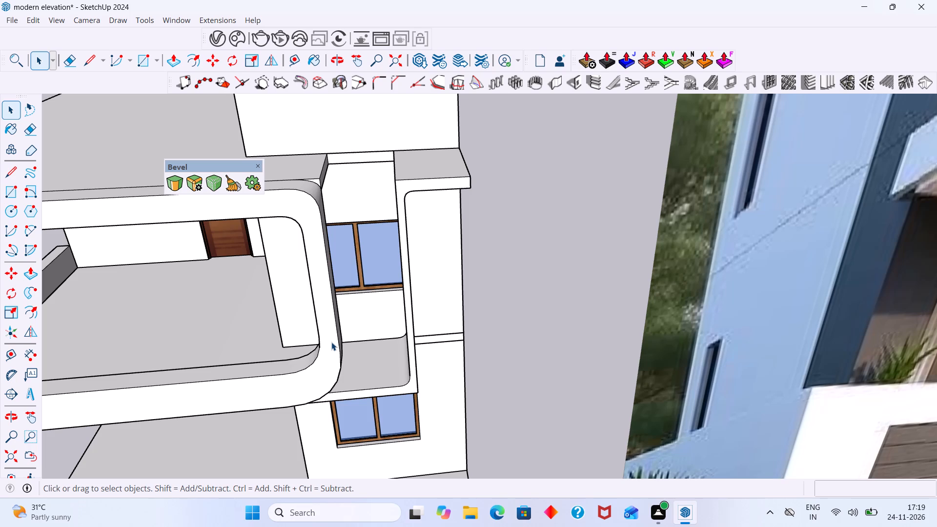
pyautogui.scroll(5, 346, 337)
pyautogui.moveTo(344, 345); pyautogui.dragTo(439, 343, button='middle')
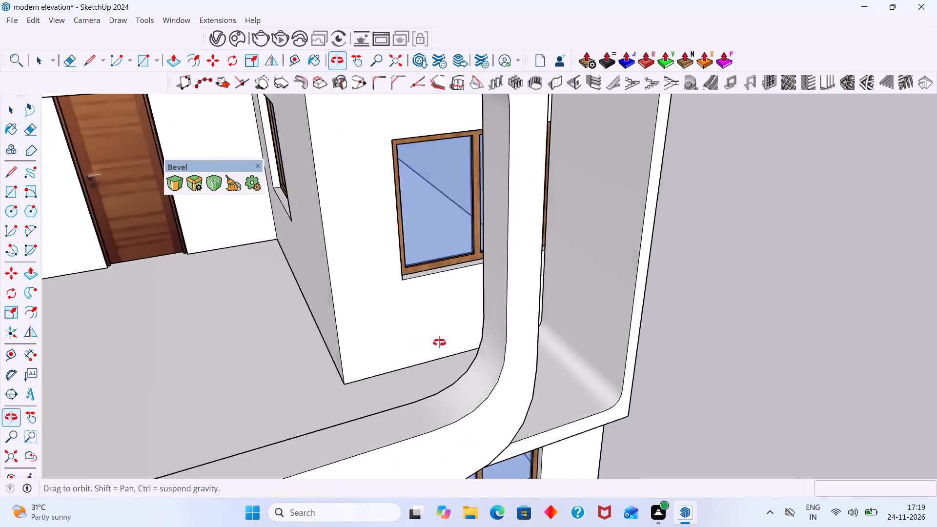
pyautogui.moveTo(439, 343); pyautogui.dragTo(246, 338, button='middle')
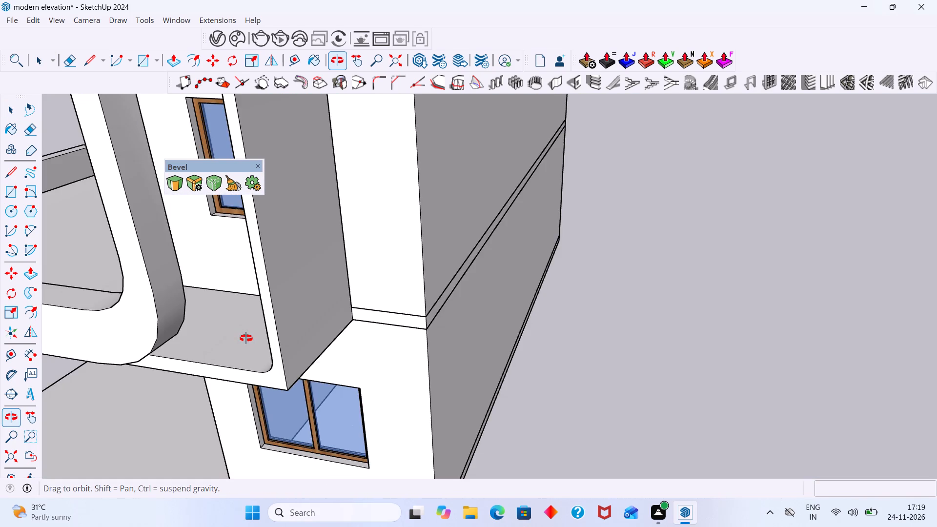
pyautogui.moveTo(246, 338); pyautogui.dragTo(227, 335, button='middle')
pyautogui.scroll(2, 177, 331)
pyautogui.moveTo(169, 330); pyautogui.dragTo(162, 285, button='middle')
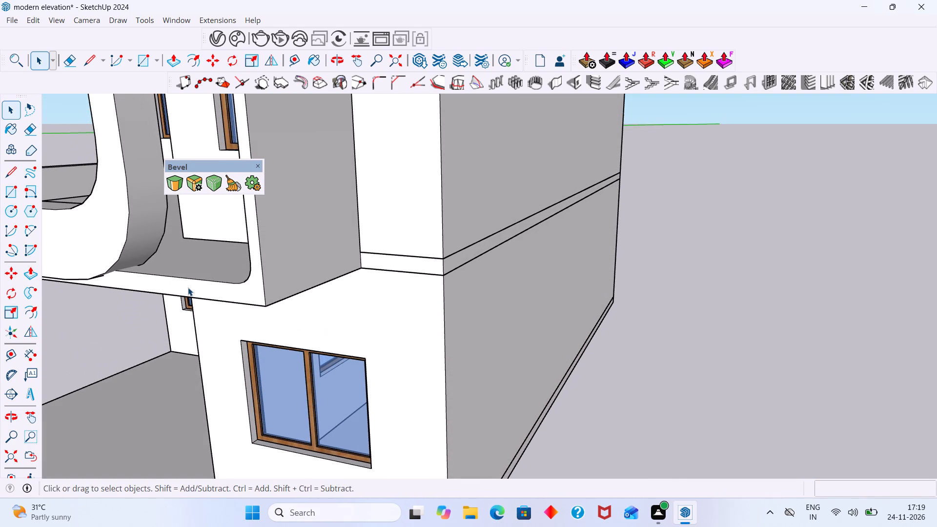
# Draw a line about 4' long across the slab from the balcony frame's lower rounded corner to the vertical strip.
pyautogui.press('l')
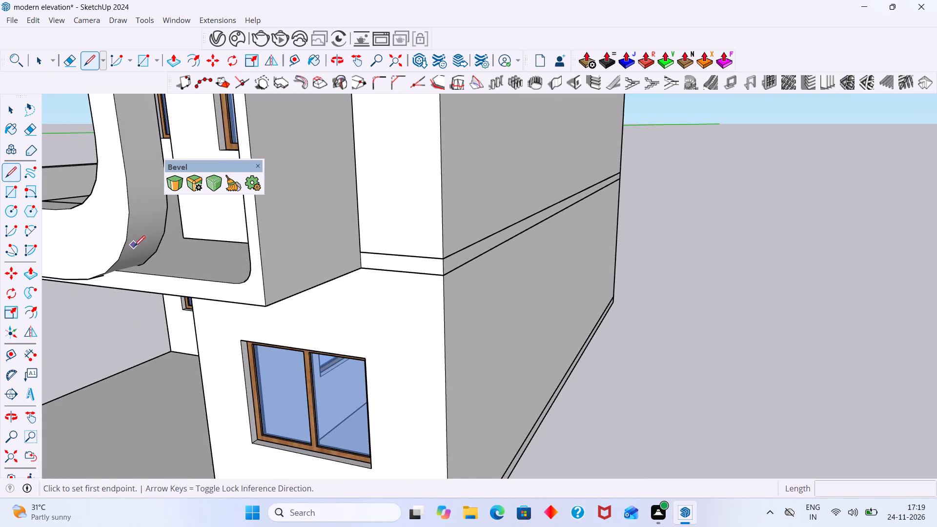
pyautogui.scroll(2, 134, 246)
pyautogui.moveTo(131, 270); pyautogui.dragTo(136, 304, button='middle')
pyautogui.scroll(8, 144, 280)
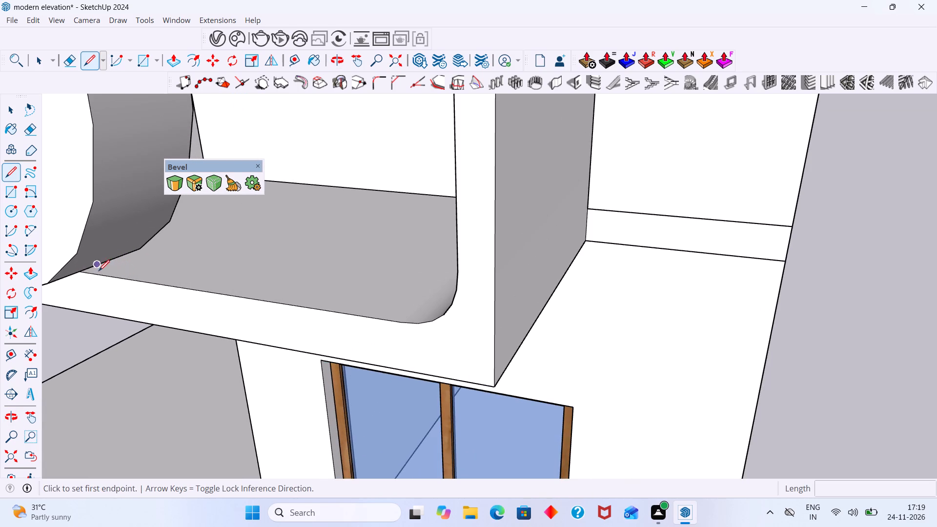
pyautogui.moveTo(104, 272); pyautogui.dragTo(170, 270, button='middle')
pyautogui.scroll(-14, 170, 269)
pyautogui.moveTo(200, 277); pyautogui.dragTo(292, 287, button='middle')
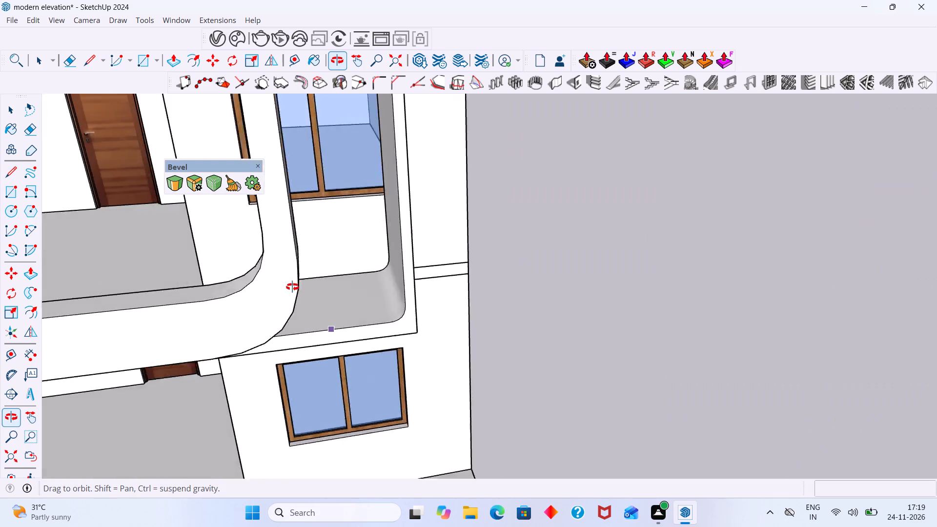
pyautogui.moveTo(292, 287); pyautogui.dragTo(459, 303, button='middle')
pyautogui.scroll(3, 651, 346)
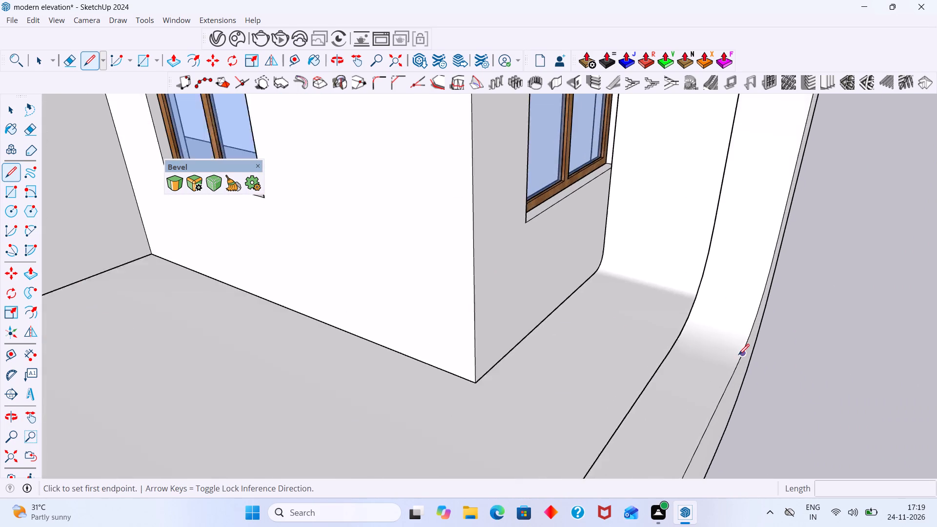
pyautogui.scroll(7, 738, 355)
pyautogui.moveTo(649, 344); pyautogui.dragTo(725, 331, button='middle')
pyautogui.scroll(3, 783, 334)
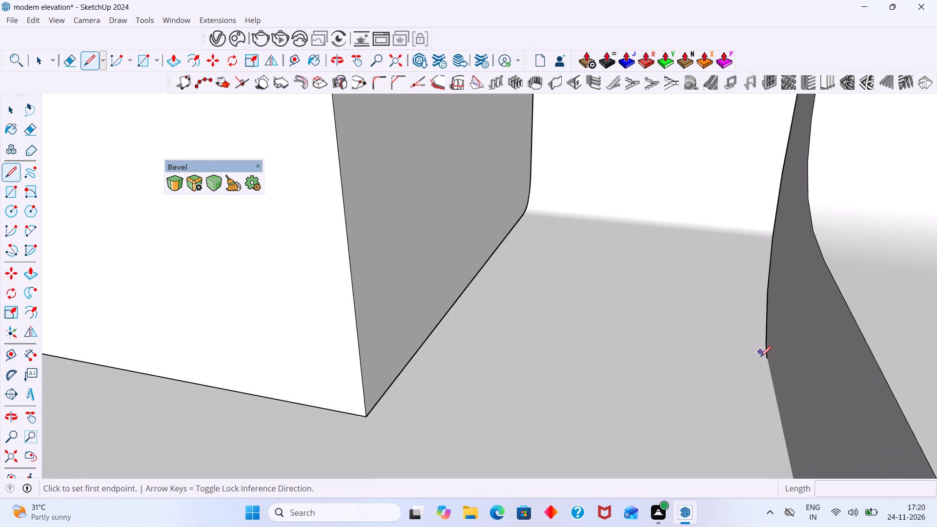
pyautogui.scroll(2, 760, 357)
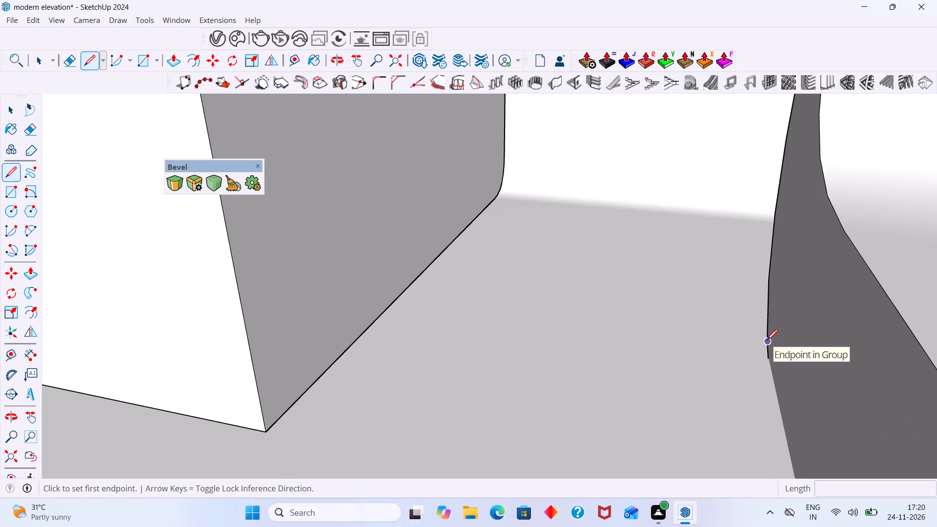
pyautogui.click(767, 340)
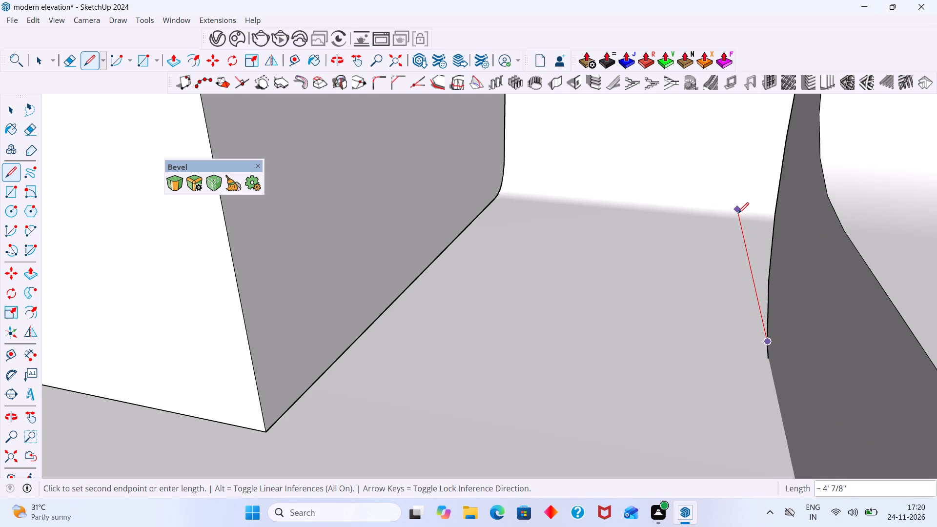
pyautogui.click(738, 212)
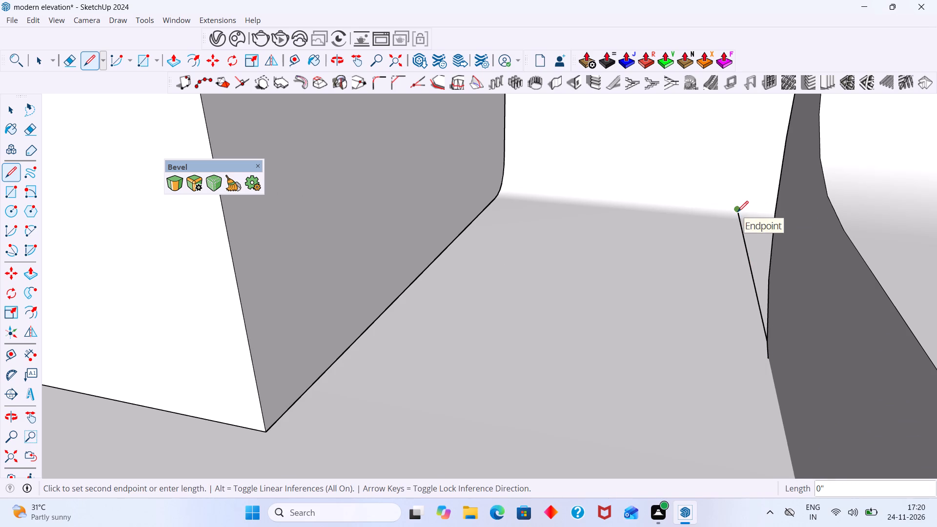
pyautogui.press('space')
# Examine the gap and the new line between the balcony frame and the vertical strip from inside and outside the balcony.
pyautogui.scroll(-3, 728, 220)
pyautogui.moveTo(682, 226); pyautogui.dragTo(318, 243, button='middle')
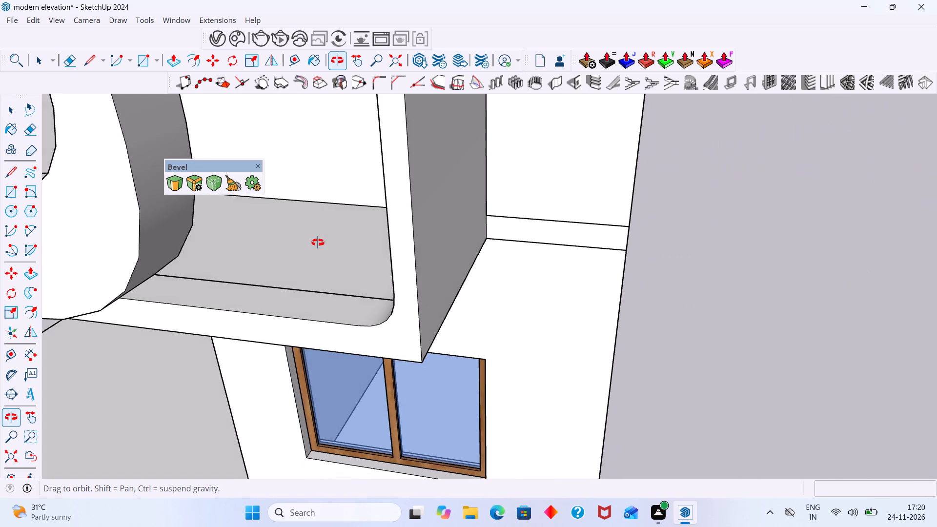
pyautogui.moveTo(318, 243); pyautogui.dragTo(707, 254, button='middle')
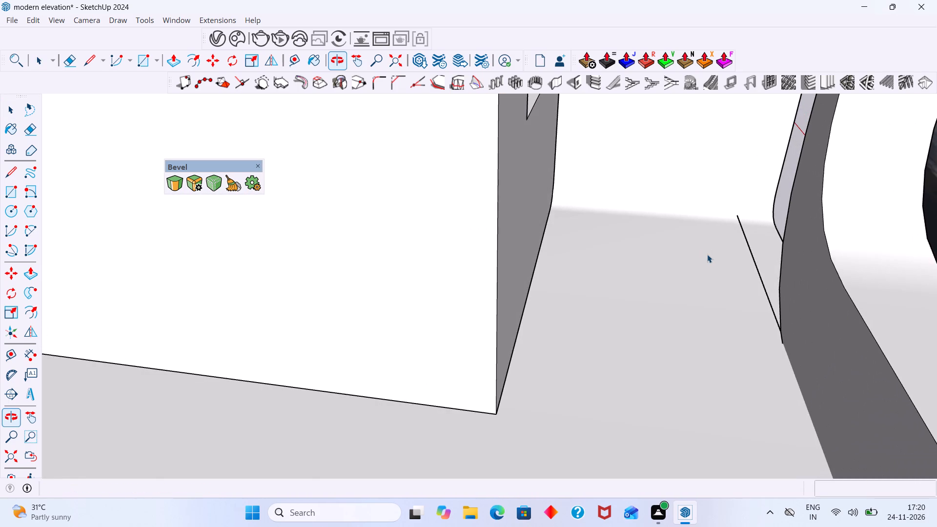
pyautogui.scroll(-7, 707, 257)
pyautogui.moveTo(701, 273); pyautogui.dragTo(703, 255, button='middle')
pyautogui.scroll(-3, 703, 255)
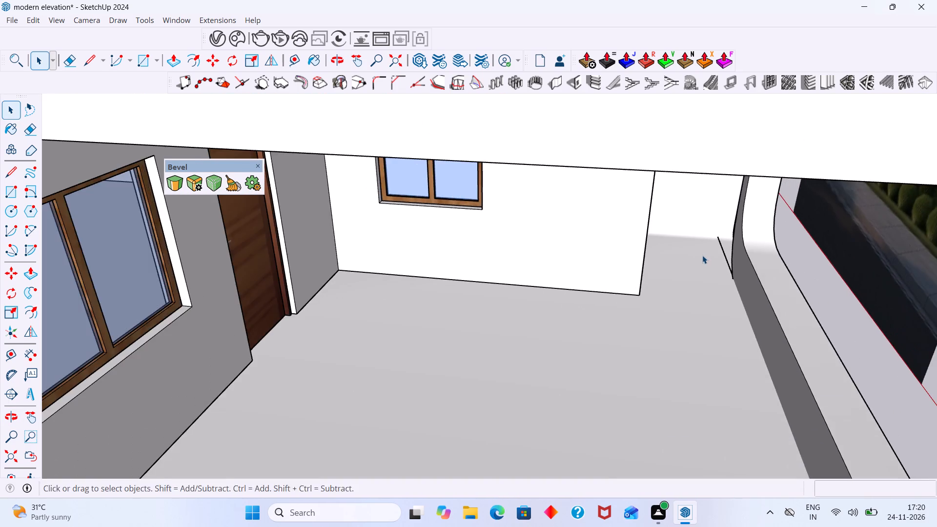
pyautogui.keyDown('shift'); pyautogui.moveTo(700, 256); pyautogui.dragTo(595, 235, button='middle'); pyautogui.keyUp('shift')
pyautogui.keyDown('shift'); pyautogui.scroll(-4, 561, 269); pyautogui.keyUp('shift')
pyautogui.keyDown('shift'); pyautogui.moveTo(531, 325); pyautogui.dragTo(566, 231, button='middle'); pyautogui.keyUp('shift')
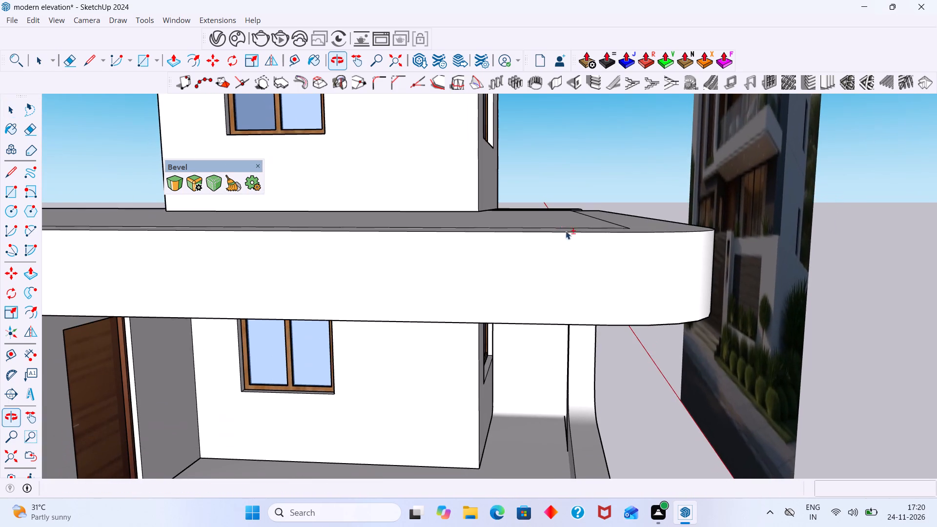
pyautogui.moveTo(562, 289); pyautogui.dragTo(605, 263, button='middle')
pyautogui.keyDown('shift'); pyautogui.moveTo(540, 297); pyautogui.dragTo(591, 219, button='middle'); pyautogui.keyUp('shift')
pyautogui.moveTo(555, 258); pyautogui.dragTo(568, 253, button='middle')
pyautogui.keyDown('shift'); pyautogui.moveTo(517, 282); pyautogui.dragTo(581, 209, button='middle'); pyautogui.keyUp('shift')
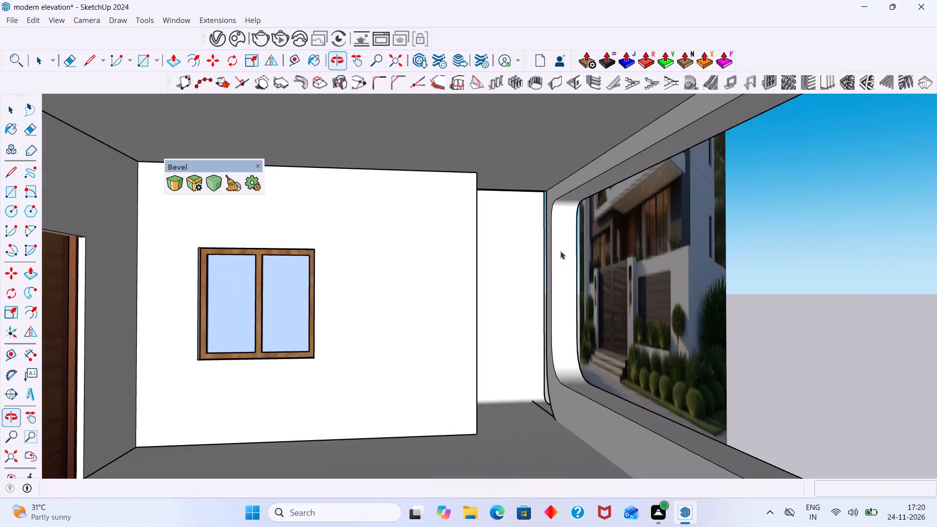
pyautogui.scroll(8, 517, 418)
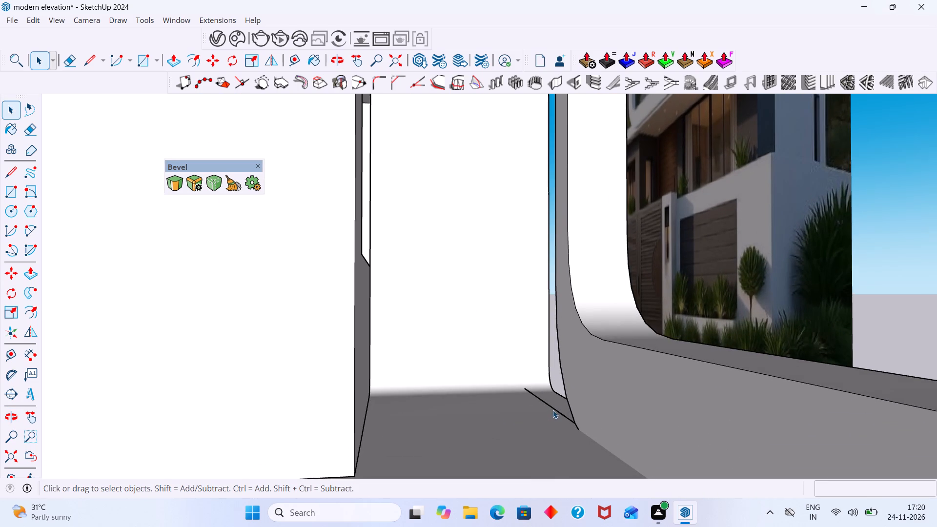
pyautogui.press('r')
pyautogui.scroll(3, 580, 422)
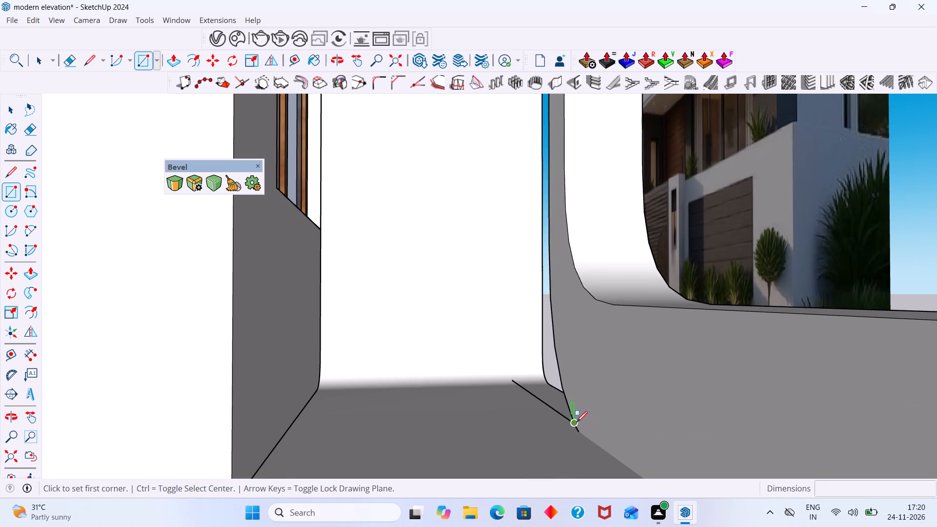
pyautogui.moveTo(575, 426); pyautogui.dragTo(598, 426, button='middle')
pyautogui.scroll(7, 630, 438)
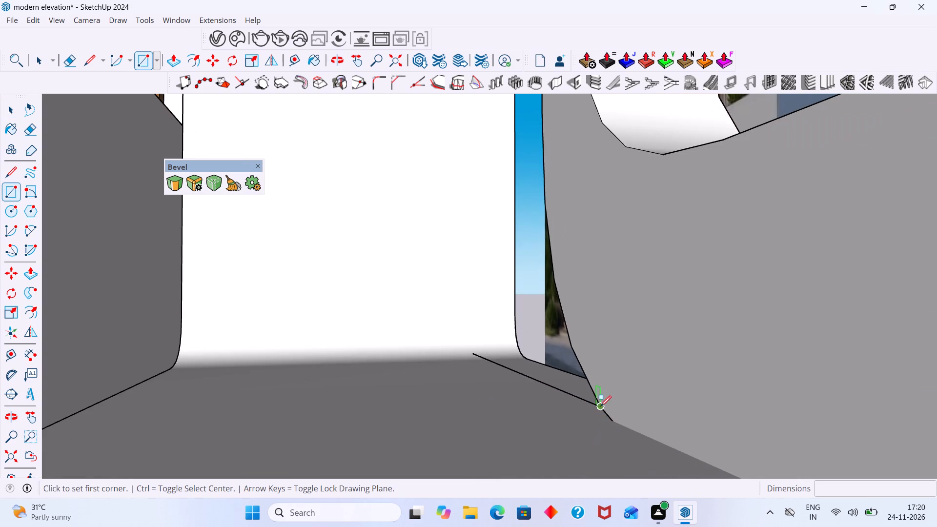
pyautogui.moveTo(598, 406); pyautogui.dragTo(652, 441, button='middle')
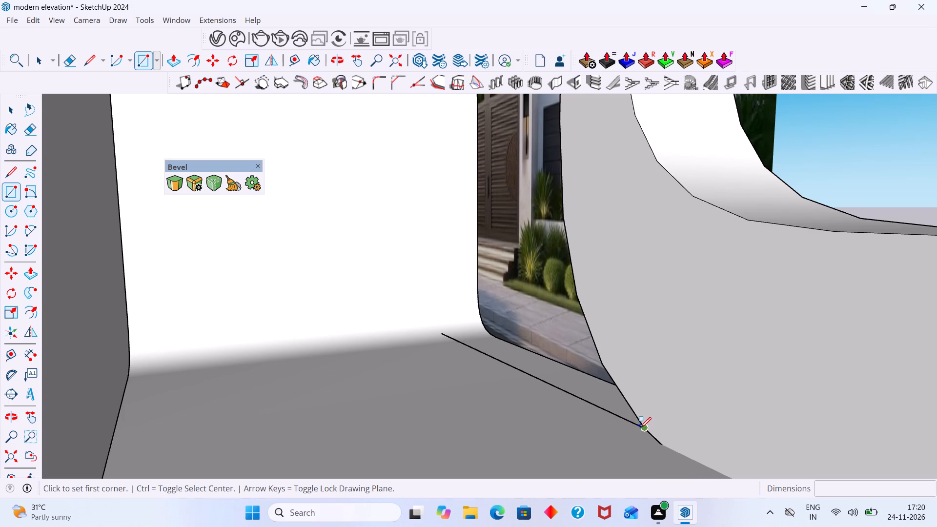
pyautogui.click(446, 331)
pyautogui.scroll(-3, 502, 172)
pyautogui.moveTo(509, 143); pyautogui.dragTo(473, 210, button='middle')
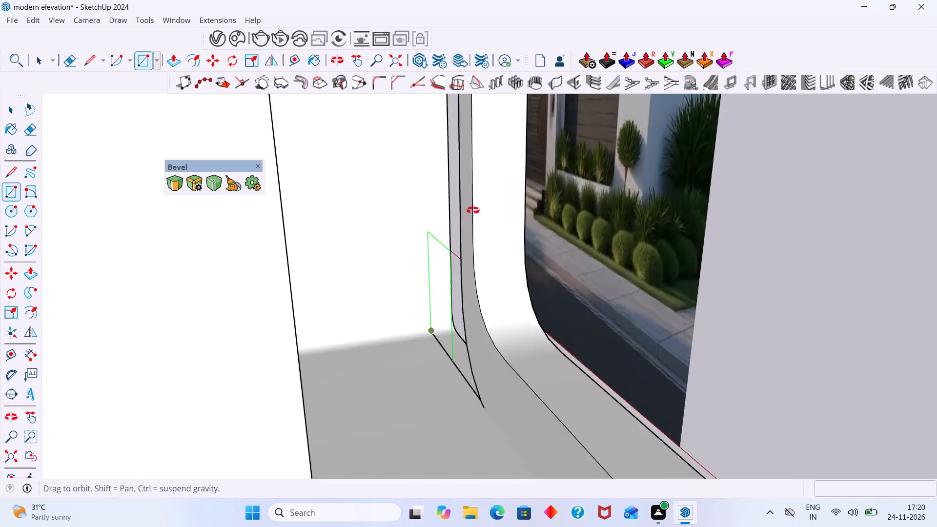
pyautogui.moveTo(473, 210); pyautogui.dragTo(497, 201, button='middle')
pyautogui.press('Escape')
# Delete the line drawn across the lower slab between the balcony frame's rounded corner and the vertical strip.
pyautogui.moveTo(468, 283); pyautogui.dragTo(122, 306, button='middle')
pyautogui.press('space')
pyautogui.click(300, 297)
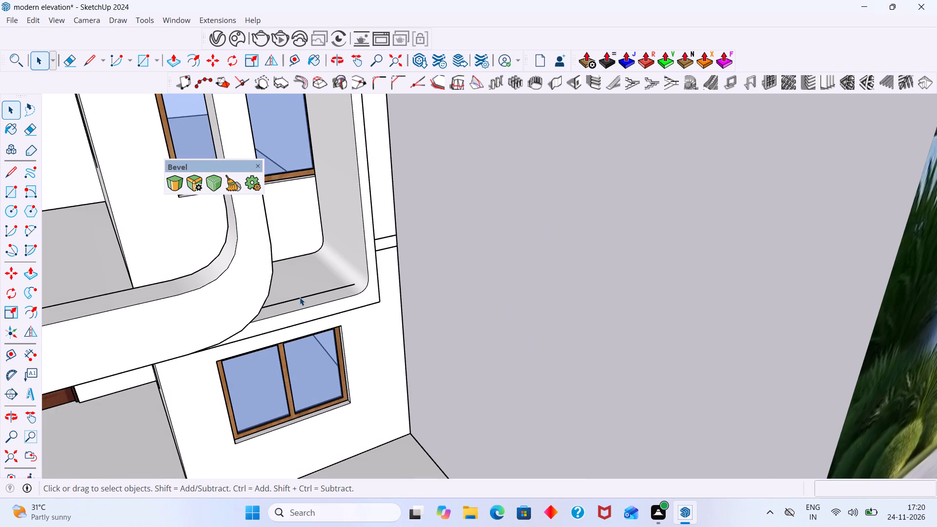
pyautogui.moveTo(269, 297); pyautogui.dragTo(182, 312, button='middle')
pyautogui.scroll(-6, 228, 291)
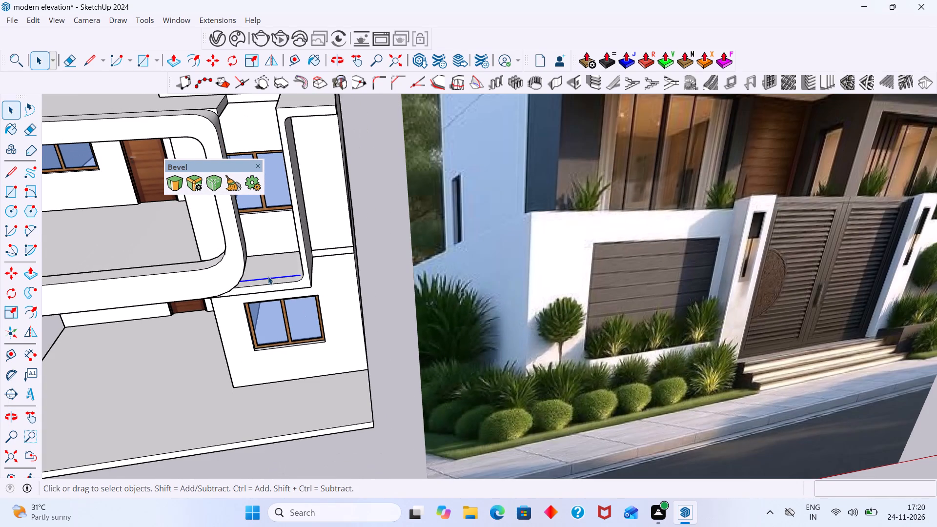
pyautogui.press('Delete')
# Compare the whole house with the reference image, especially the gap between the balcony frame and the vertical strip.
pyautogui.scroll(-3, 252, 274)
pyautogui.moveTo(244, 278); pyautogui.dragTo(277, 284, button='middle')
pyautogui.scroll(5, 317, 290)
pyautogui.moveTo(264, 303); pyautogui.dragTo(271, 296, button='middle')
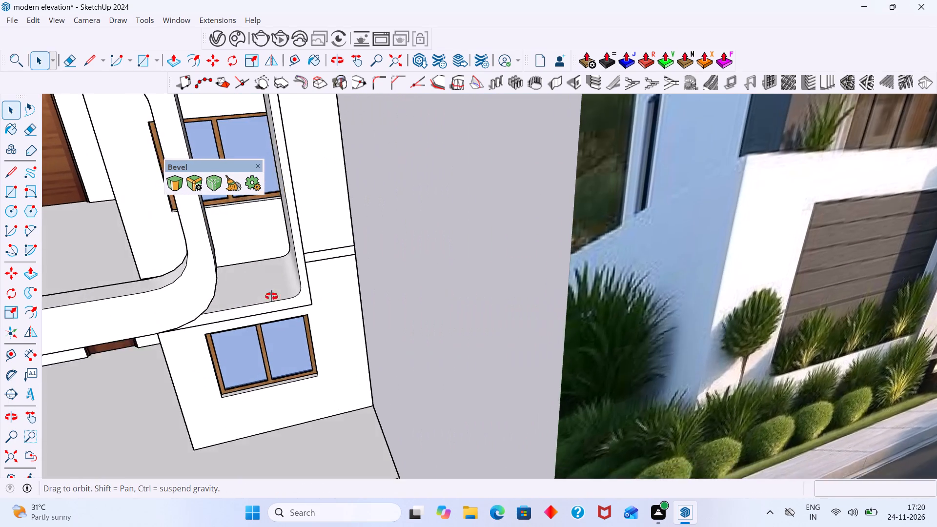
pyautogui.moveTo(271, 296); pyautogui.dragTo(296, 269, button='middle')
pyautogui.scroll(-11, 297, 270)
pyautogui.moveTo(299, 295); pyautogui.dragTo(289, 230, button='middle')
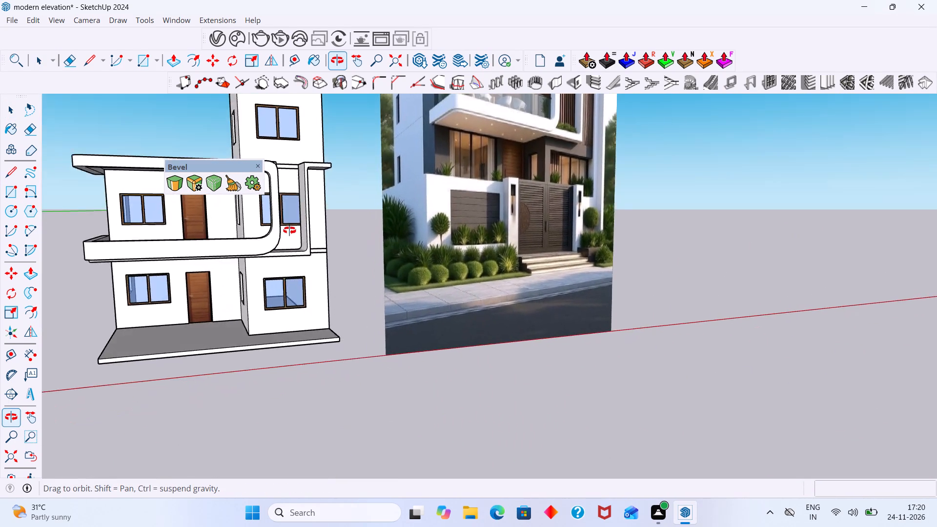
pyautogui.moveTo(289, 230); pyautogui.dragTo(265, 260, button='middle')
pyautogui.scroll(-5, 265, 260)
pyautogui.keyDown('shift'); pyautogui.moveTo(267, 261); pyautogui.dragTo(254, 359, button='middle'); pyautogui.keyUp('shift')
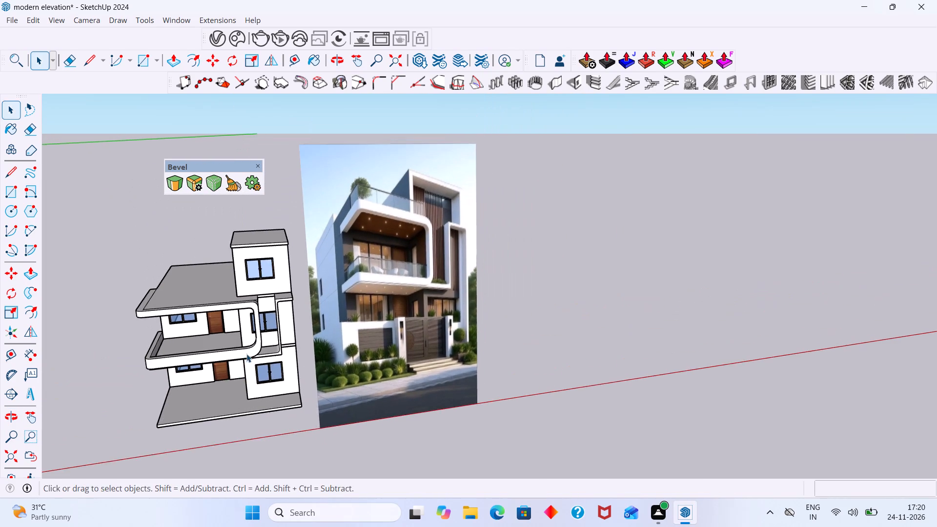
pyautogui.moveTo(246, 354); pyautogui.dragTo(342, 314, button='middle')
pyautogui.moveTo(331, 315); pyautogui.dragTo(277, 338, button='middle')
pyautogui.scroll(5, 348, 264)
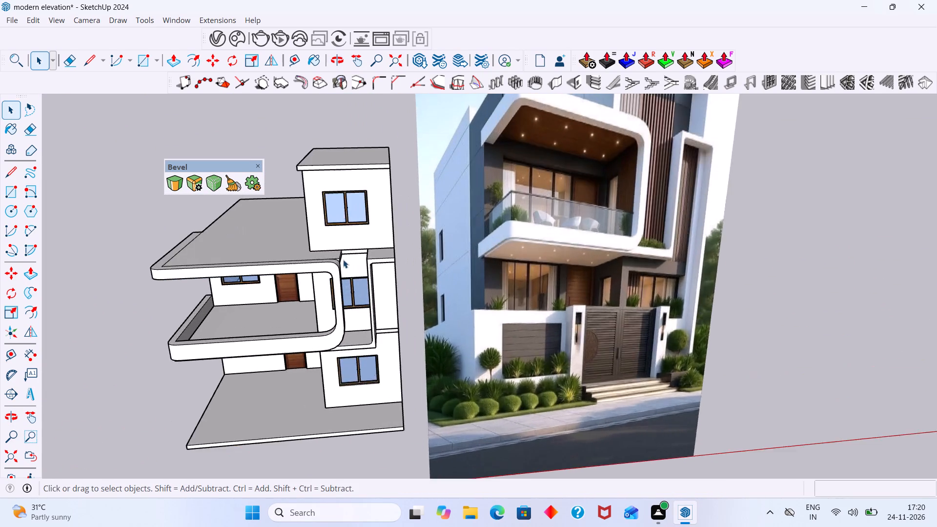
pyautogui.scroll(8, 343, 260)
pyautogui.scroll(-13, 340, 259)
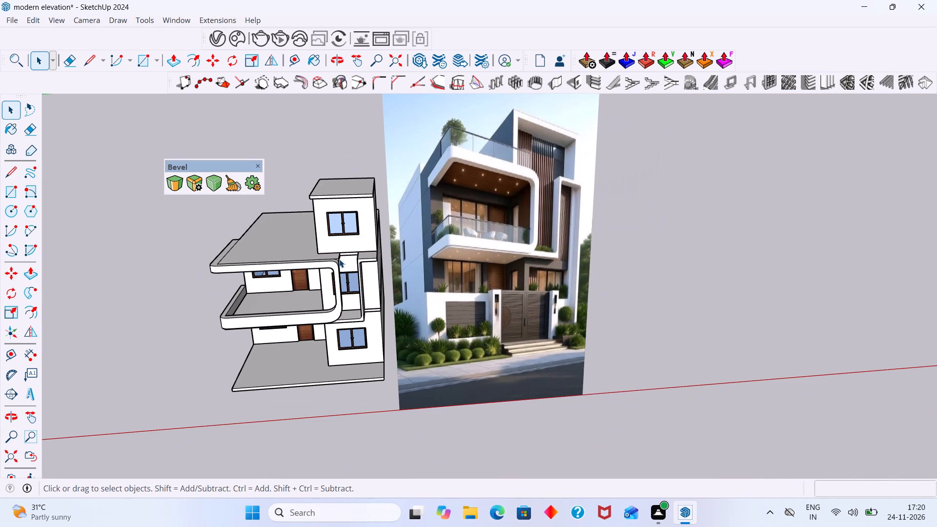
pyautogui.scroll(3, 337, 252)
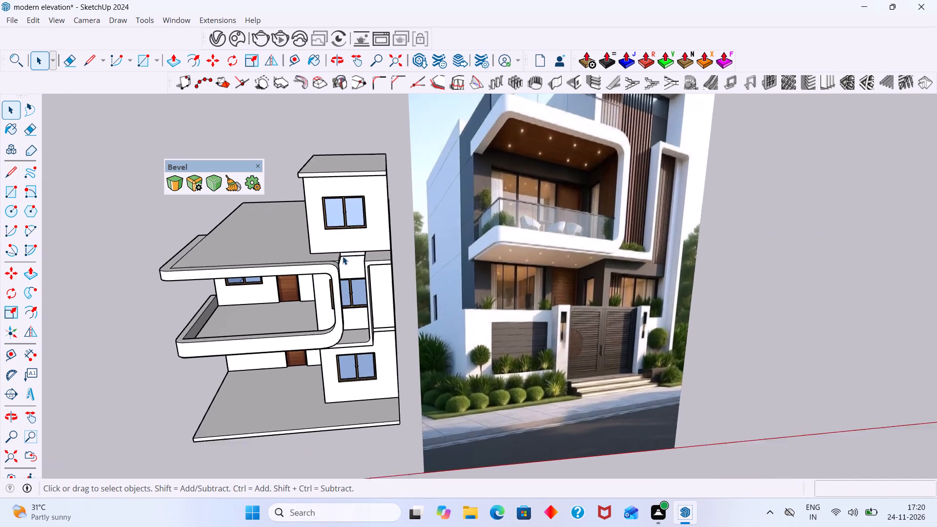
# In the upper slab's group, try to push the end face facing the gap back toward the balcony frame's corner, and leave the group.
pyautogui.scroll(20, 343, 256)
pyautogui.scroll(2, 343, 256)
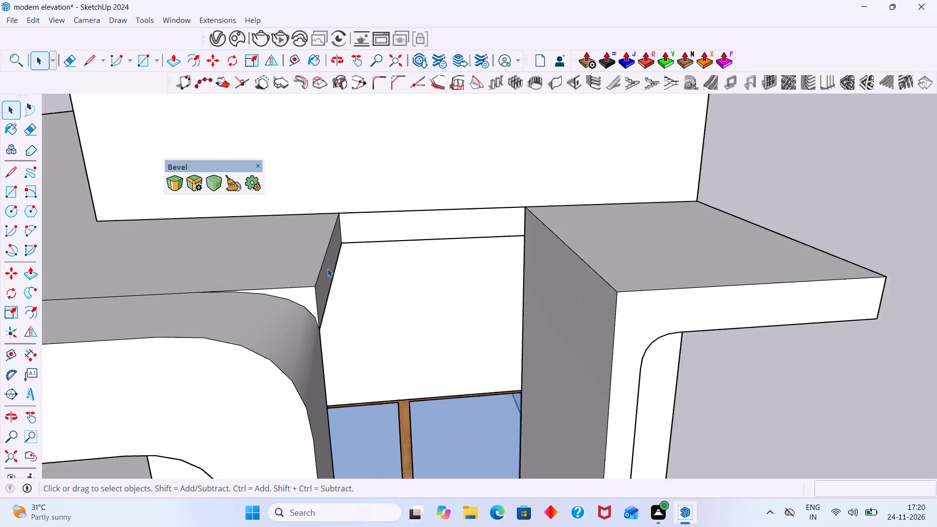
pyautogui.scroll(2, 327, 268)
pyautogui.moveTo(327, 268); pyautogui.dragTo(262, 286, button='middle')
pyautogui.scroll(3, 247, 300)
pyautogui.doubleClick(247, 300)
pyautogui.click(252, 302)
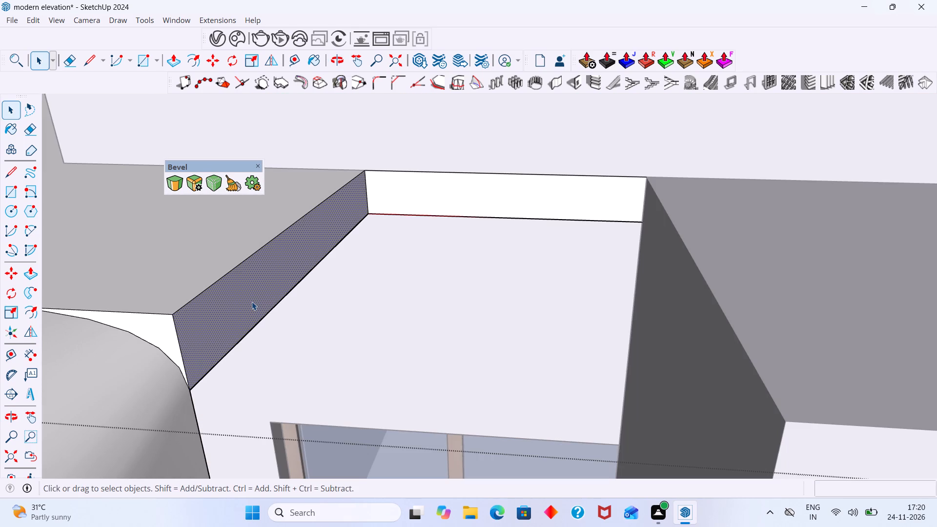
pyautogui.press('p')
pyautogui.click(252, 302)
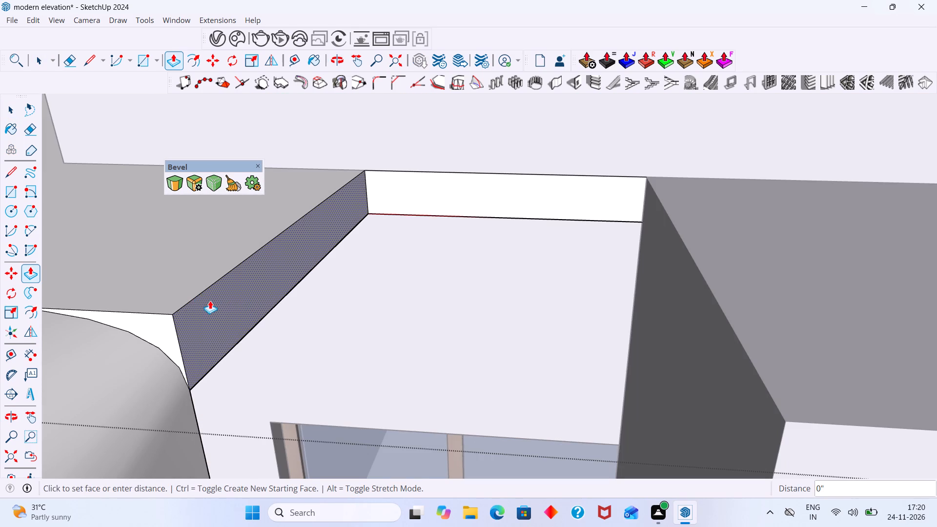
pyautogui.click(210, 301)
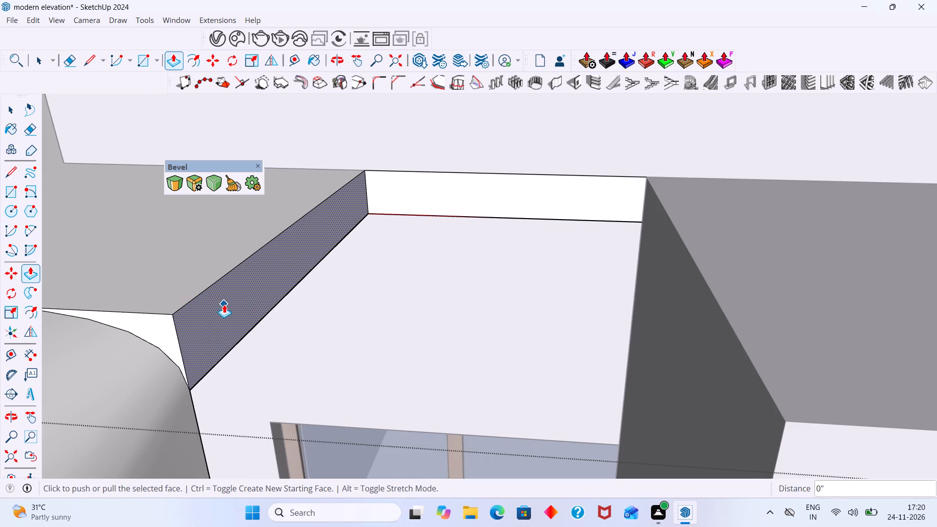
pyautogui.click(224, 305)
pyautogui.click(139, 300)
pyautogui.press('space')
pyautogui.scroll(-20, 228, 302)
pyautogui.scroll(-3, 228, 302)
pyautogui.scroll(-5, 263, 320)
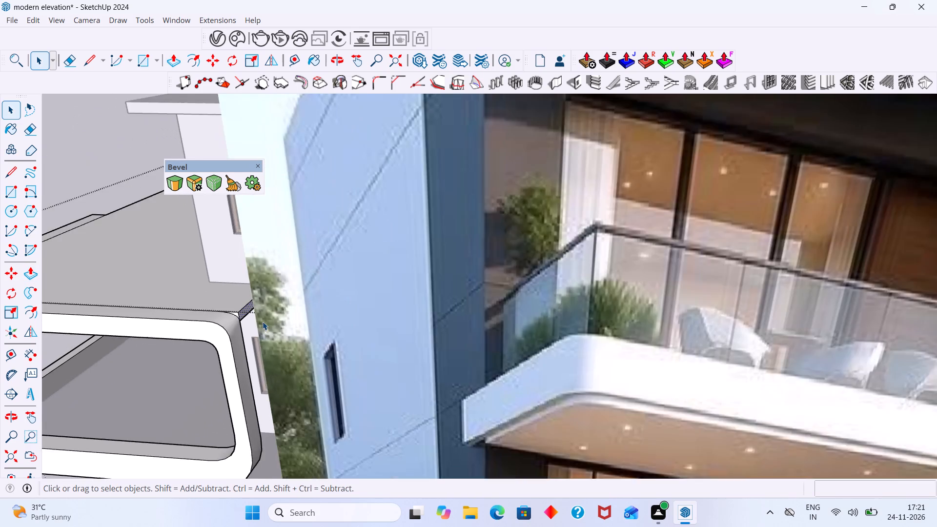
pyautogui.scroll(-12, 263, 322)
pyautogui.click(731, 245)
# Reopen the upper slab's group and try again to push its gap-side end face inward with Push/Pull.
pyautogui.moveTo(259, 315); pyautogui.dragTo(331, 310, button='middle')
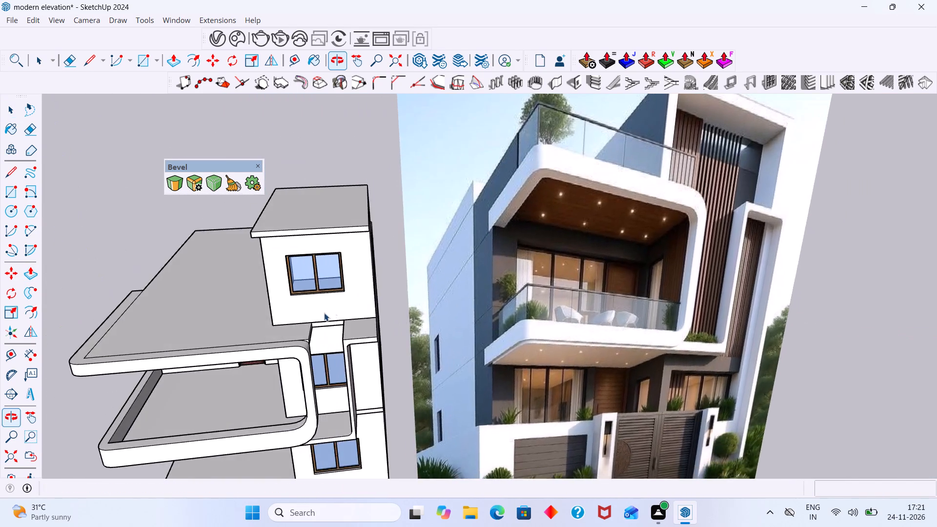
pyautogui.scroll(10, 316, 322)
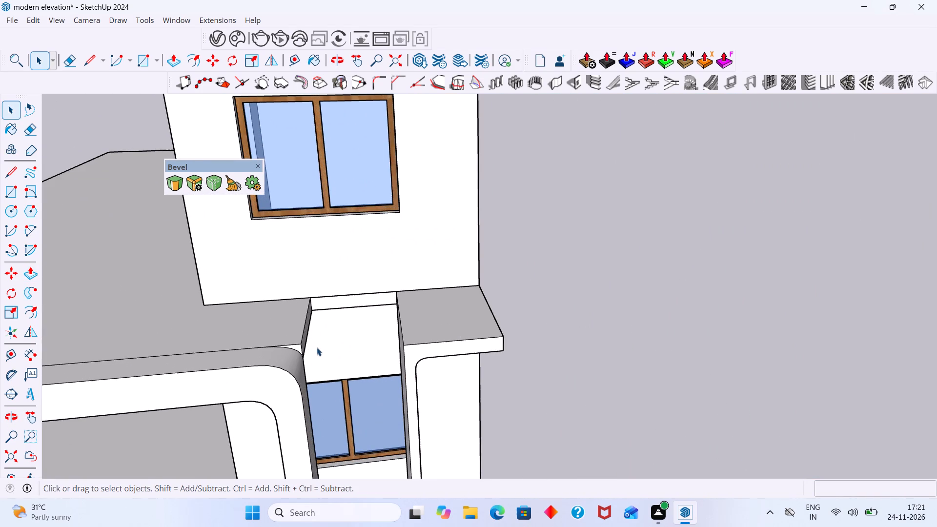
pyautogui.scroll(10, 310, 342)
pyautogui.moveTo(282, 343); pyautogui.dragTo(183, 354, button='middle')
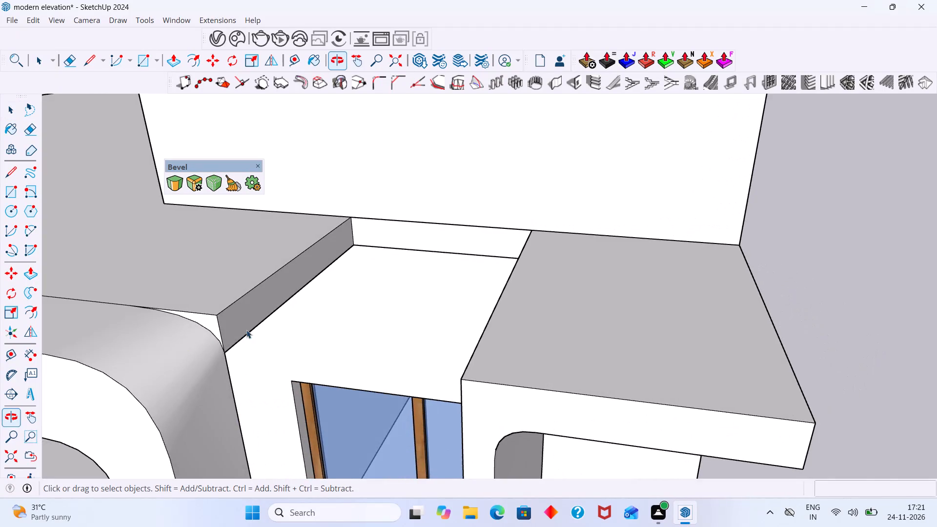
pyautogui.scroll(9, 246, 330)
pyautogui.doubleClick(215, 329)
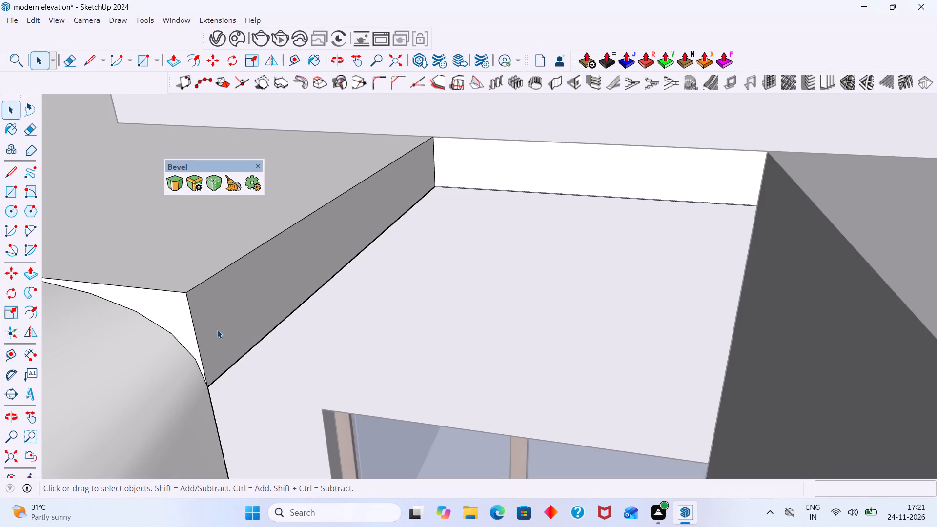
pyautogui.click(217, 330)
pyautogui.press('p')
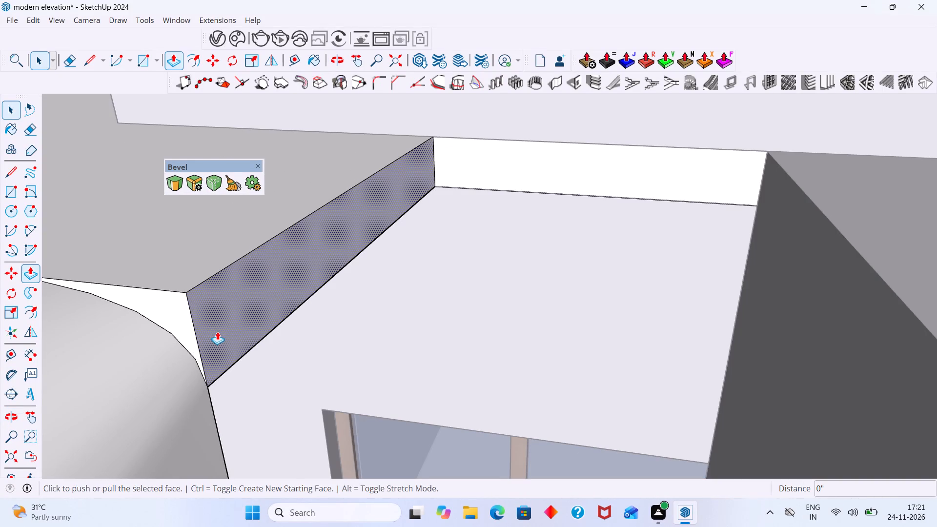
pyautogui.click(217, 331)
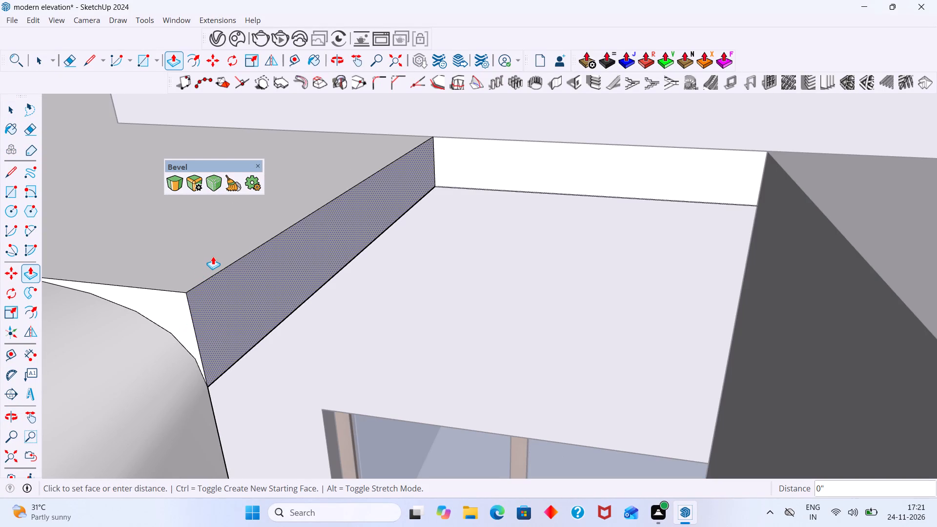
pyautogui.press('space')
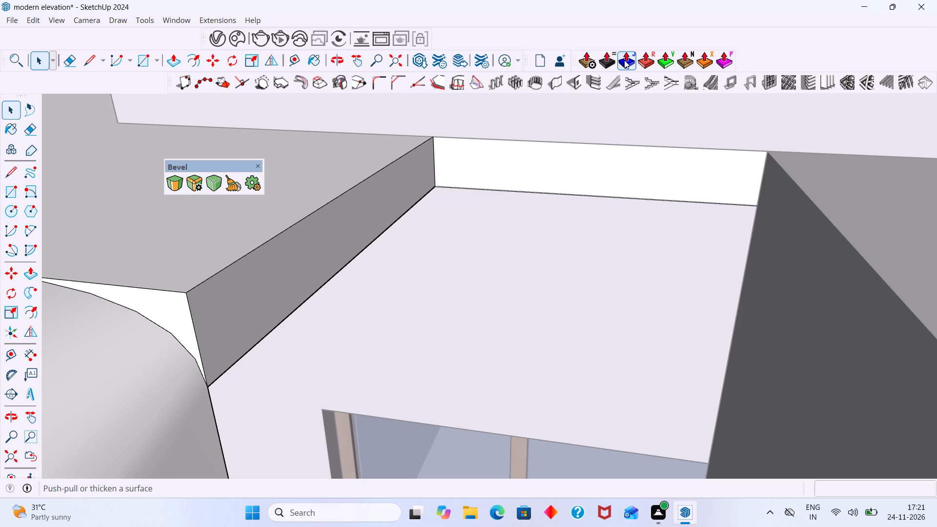
# Offset the upper slab's gap-side end face about 1' inward with Joint Push Pull, up to where the frame's rounded corner begins.
pyautogui.click(624, 60)
pyautogui.click(245, 295)
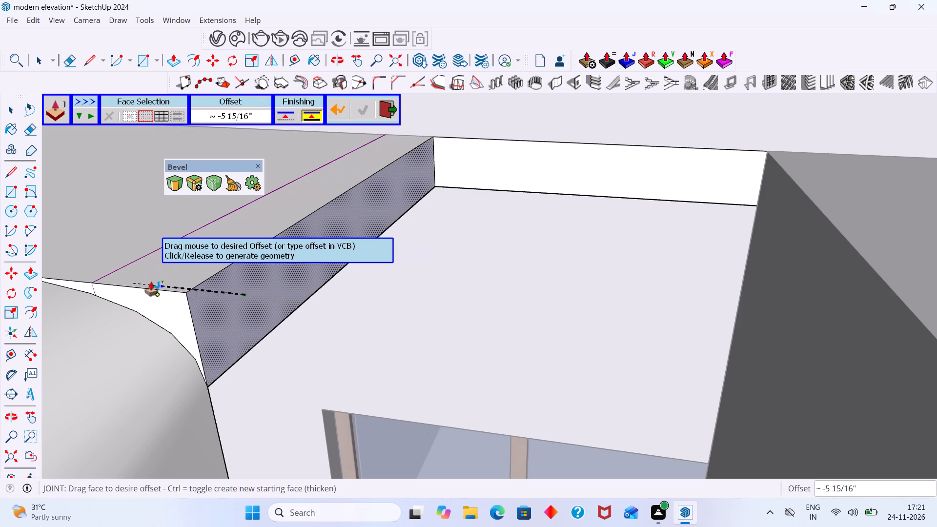
pyautogui.moveTo(161, 273); pyautogui.dragTo(221, 266, button='middle')
pyautogui.scroll(-2, 168, 287)
pyautogui.scroll(-4, 100, 286)
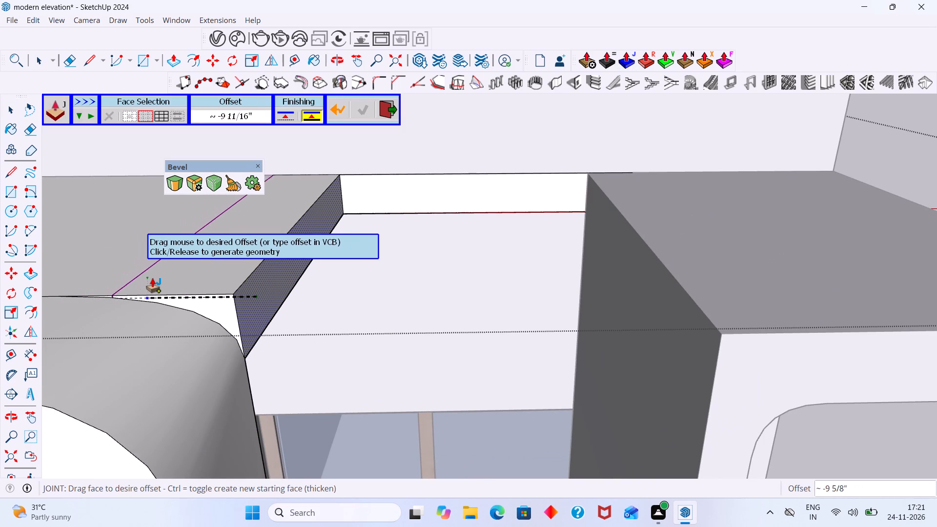
pyautogui.click(103, 294)
pyautogui.press('space')
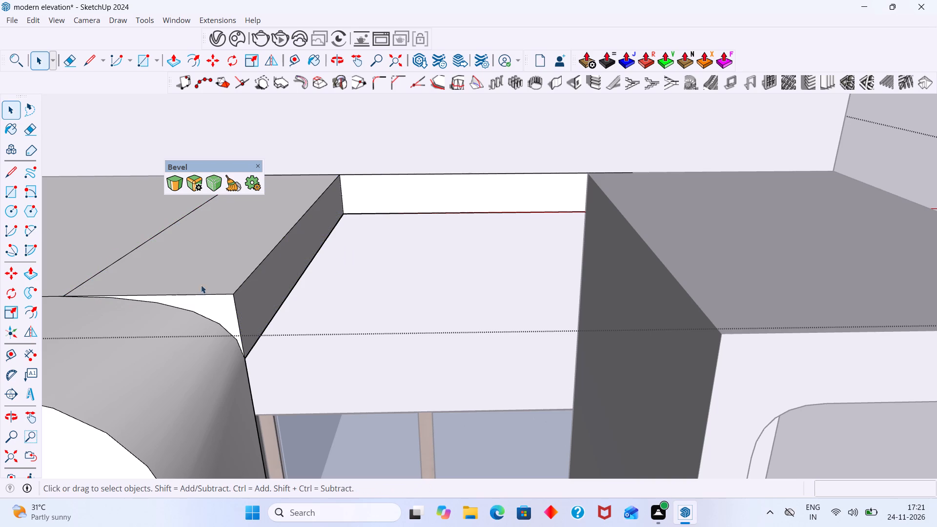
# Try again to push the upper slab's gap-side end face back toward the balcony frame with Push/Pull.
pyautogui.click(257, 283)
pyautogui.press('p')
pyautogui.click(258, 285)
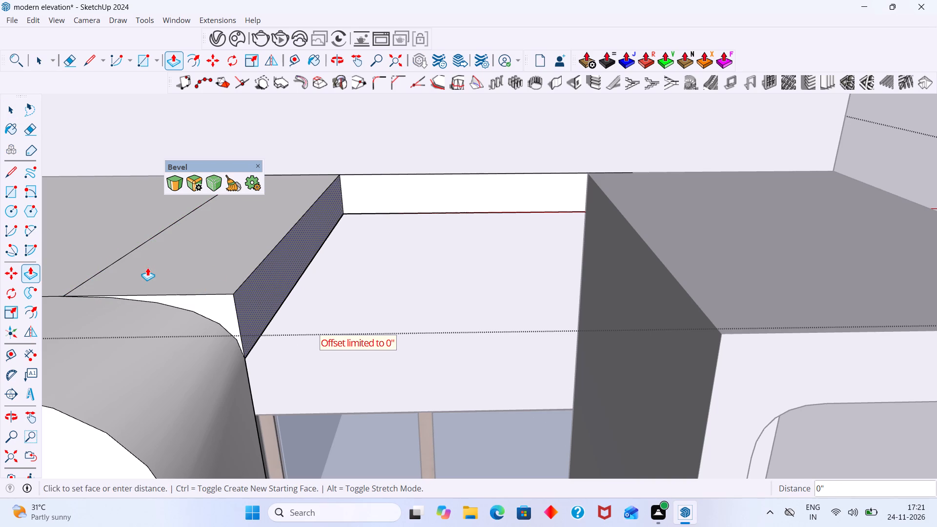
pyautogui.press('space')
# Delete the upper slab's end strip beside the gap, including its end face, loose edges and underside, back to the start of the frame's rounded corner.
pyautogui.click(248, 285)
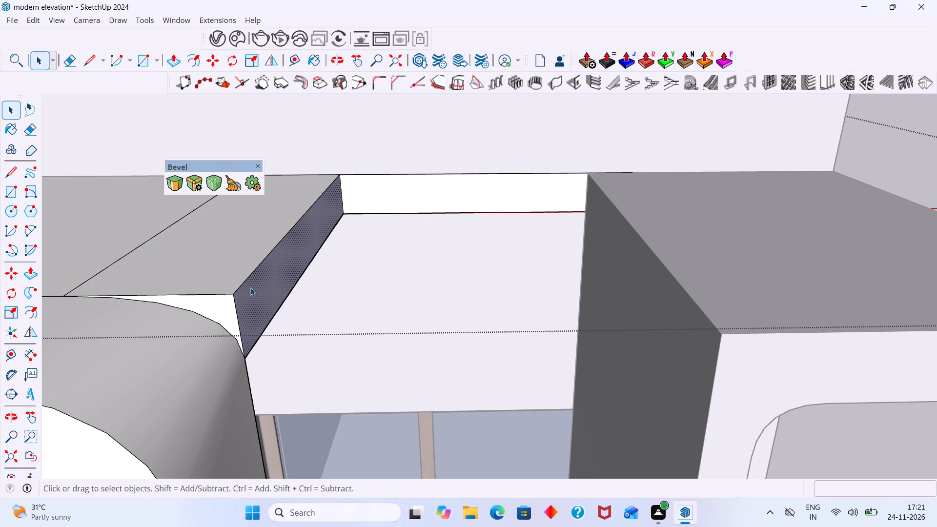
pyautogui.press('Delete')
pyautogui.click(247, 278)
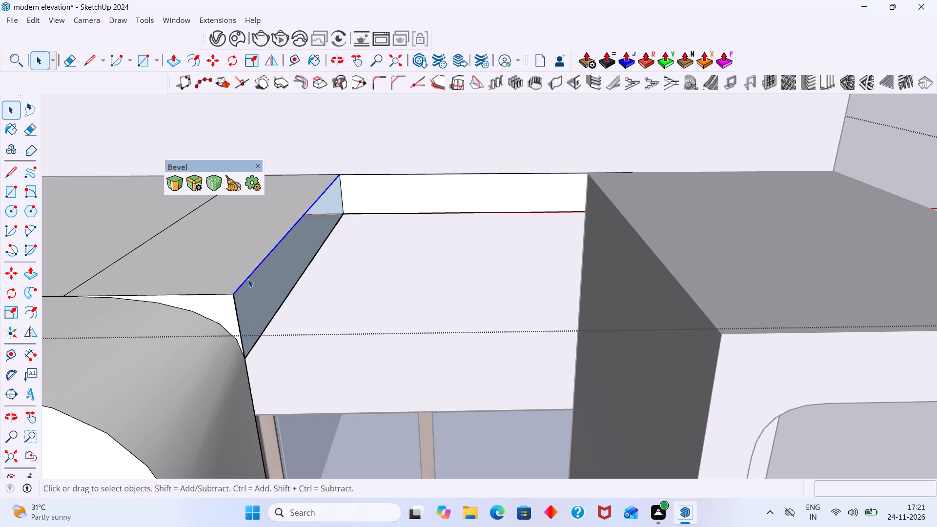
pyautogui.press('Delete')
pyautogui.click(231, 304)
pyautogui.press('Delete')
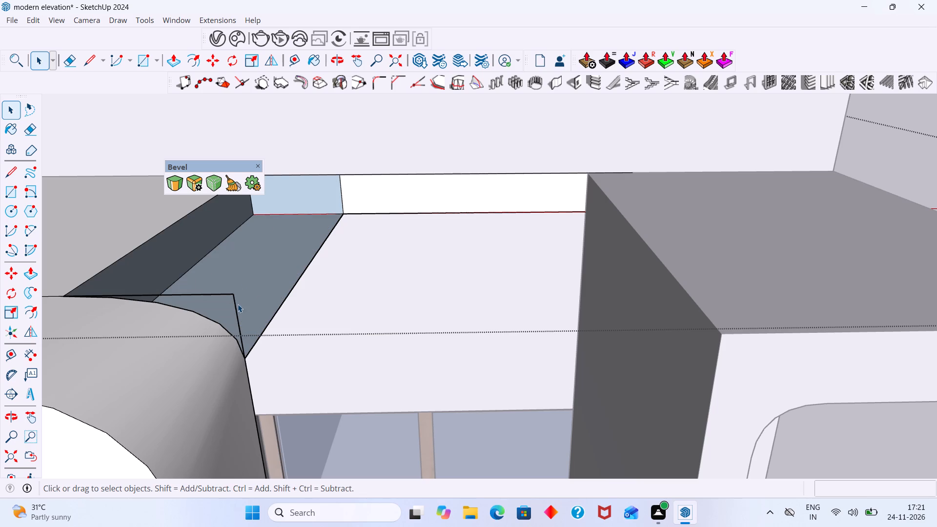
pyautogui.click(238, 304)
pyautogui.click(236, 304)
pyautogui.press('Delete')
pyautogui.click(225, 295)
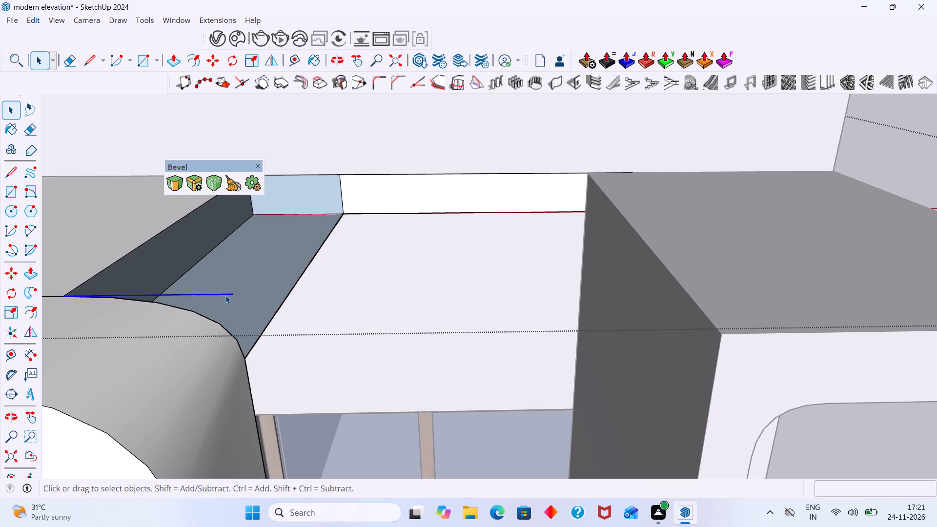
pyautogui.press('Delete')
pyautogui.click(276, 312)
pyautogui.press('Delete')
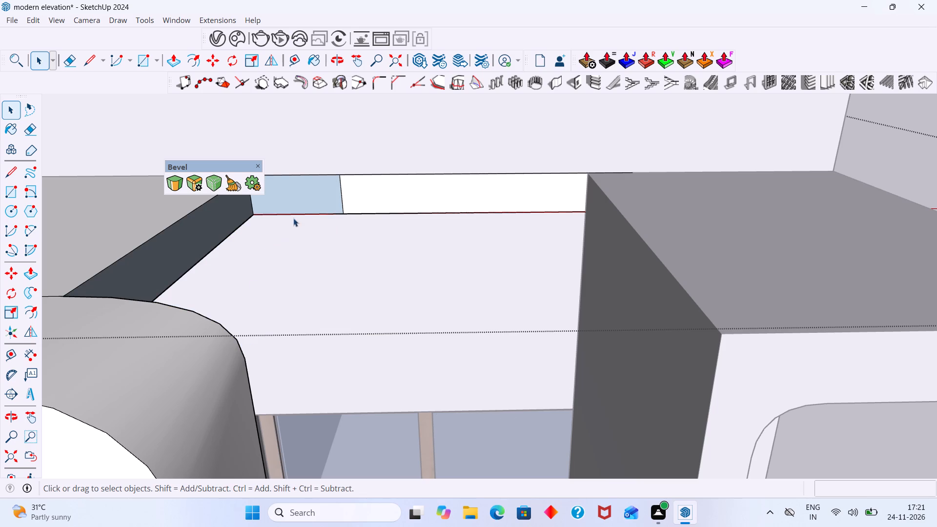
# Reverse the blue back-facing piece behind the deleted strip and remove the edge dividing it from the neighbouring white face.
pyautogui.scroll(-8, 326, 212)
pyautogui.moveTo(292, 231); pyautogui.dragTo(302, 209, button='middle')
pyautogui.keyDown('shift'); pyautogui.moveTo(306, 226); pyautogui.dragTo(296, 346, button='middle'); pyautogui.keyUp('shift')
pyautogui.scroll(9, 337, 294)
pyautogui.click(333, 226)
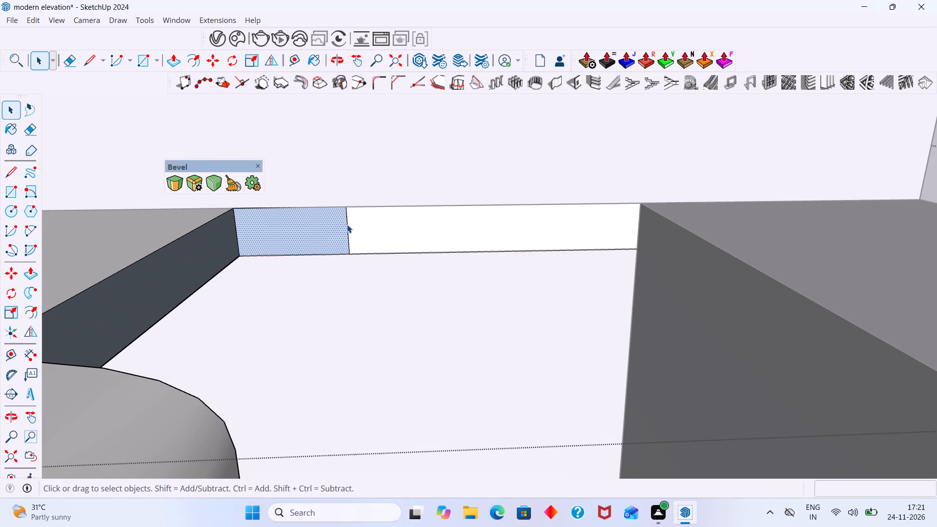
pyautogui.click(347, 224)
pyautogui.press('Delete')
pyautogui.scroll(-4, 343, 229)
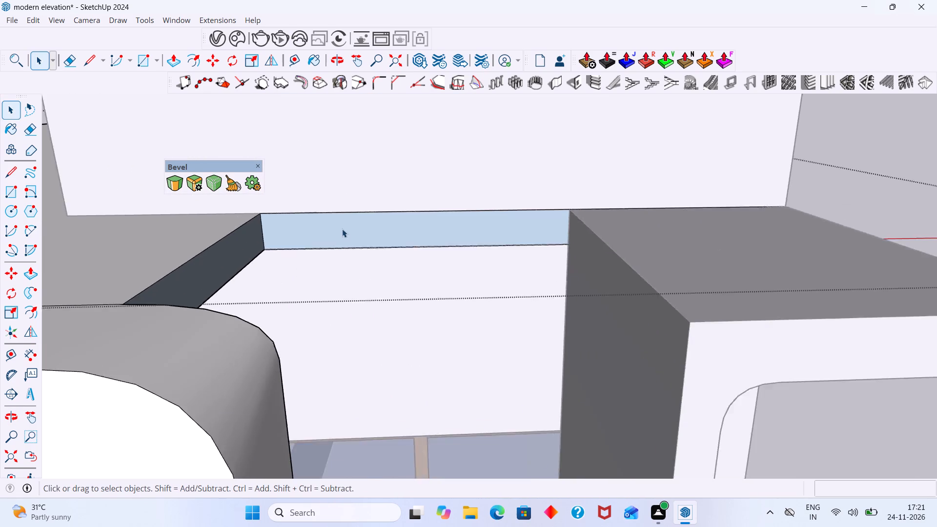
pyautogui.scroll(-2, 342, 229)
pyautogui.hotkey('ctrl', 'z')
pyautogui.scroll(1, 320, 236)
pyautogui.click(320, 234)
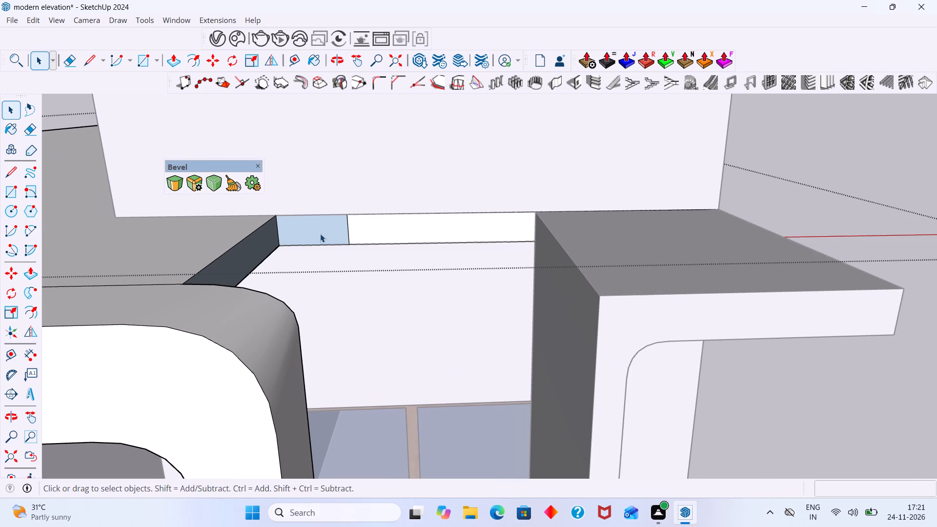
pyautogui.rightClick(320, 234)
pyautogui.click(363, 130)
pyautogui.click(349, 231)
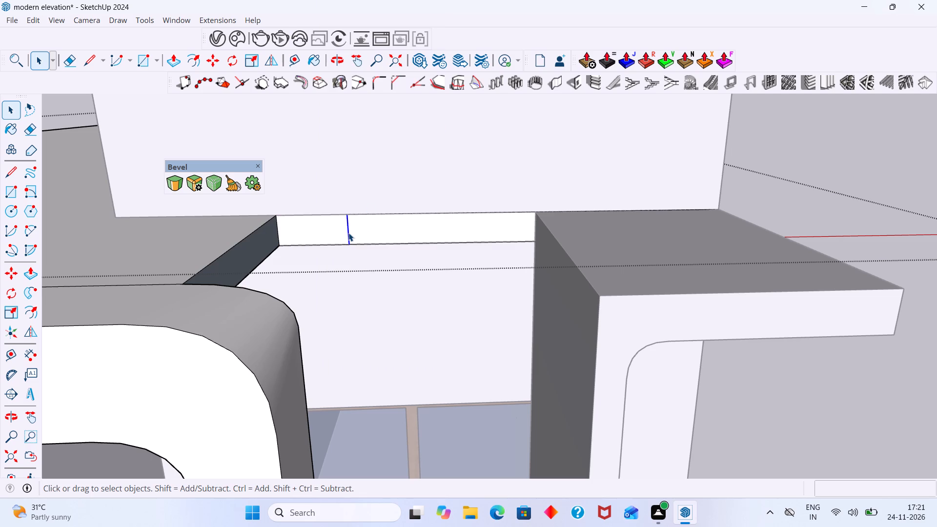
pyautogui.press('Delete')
# Leave the slab's group and compare the shortened slab end beside the balcony frame with the reference image.
pyautogui.scroll(-9, 349, 233)
pyautogui.moveTo(322, 261); pyautogui.dragTo(302, 280, button='middle')
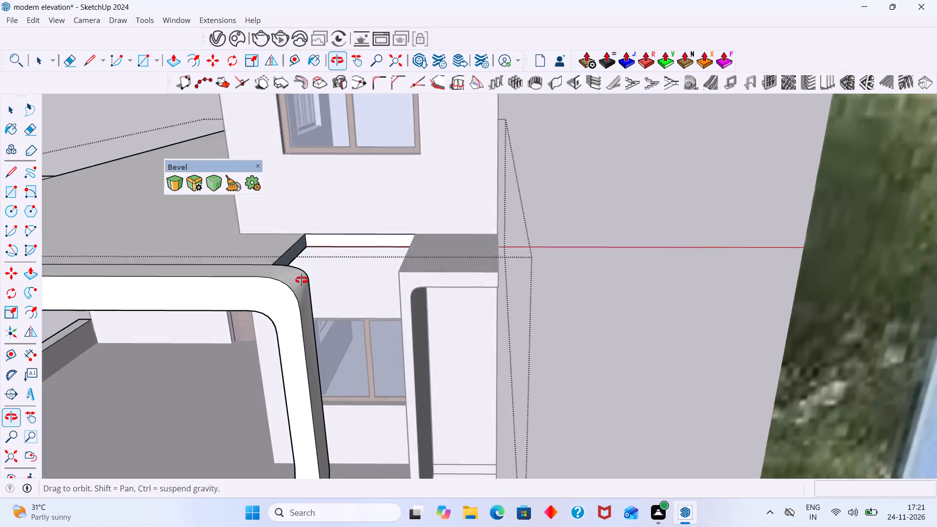
pyautogui.moveTo(302, 280); pyautogui.dragTo(303, 307, button='middle')
pyautogui.click(624, 202)
pyautogui.moveTo(349, 295); pyautogui.dragTo(426, 259, button='middle')
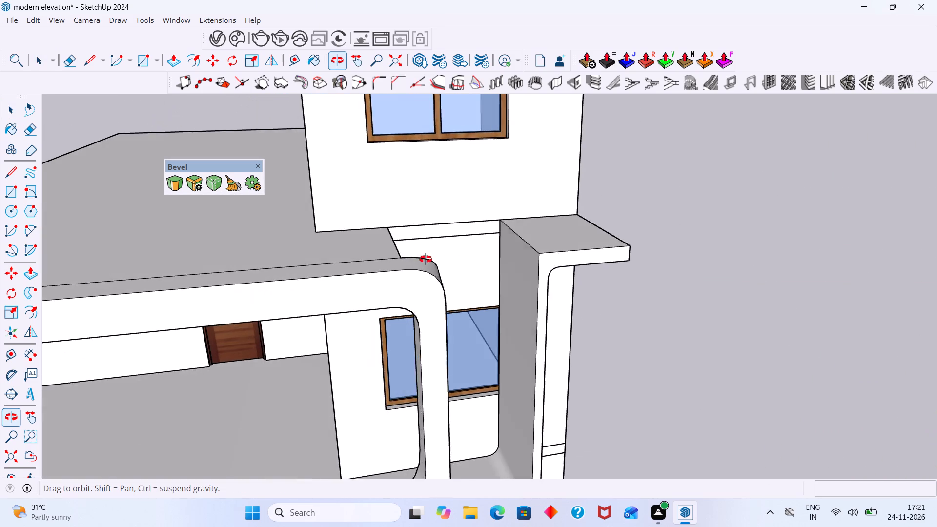
pyautogui.moveTo(426, 259); pyautogui.dragTo(330, 277, button='middle')
pyautogui.scroll(-8, 333, 271)
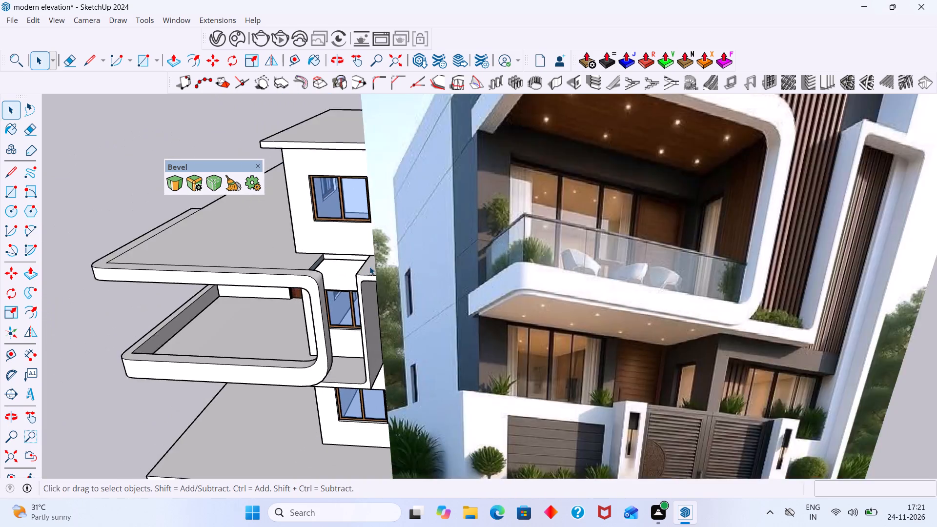
pyautogui.scroll(-5, 369, 266)
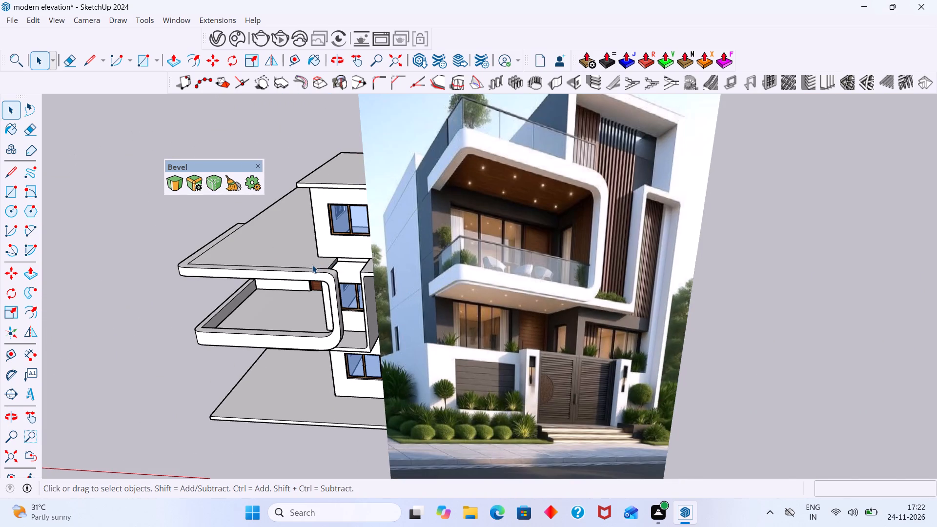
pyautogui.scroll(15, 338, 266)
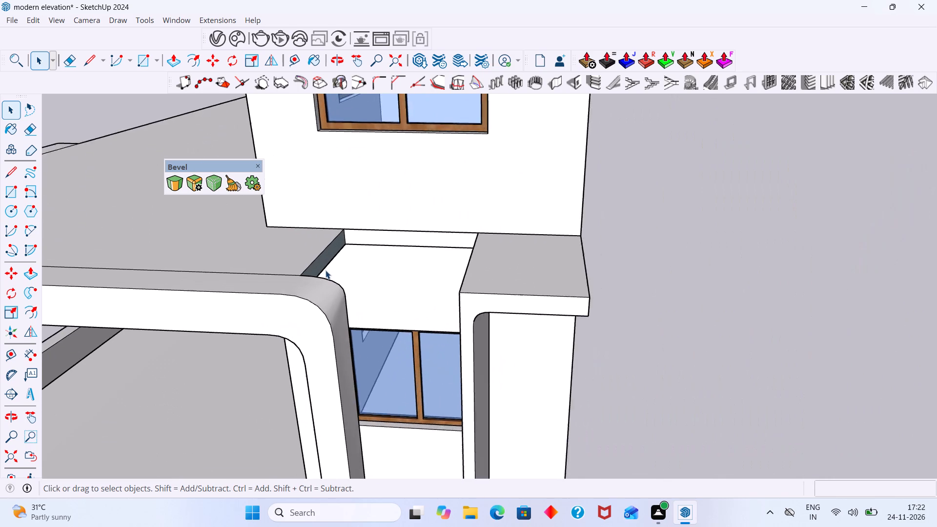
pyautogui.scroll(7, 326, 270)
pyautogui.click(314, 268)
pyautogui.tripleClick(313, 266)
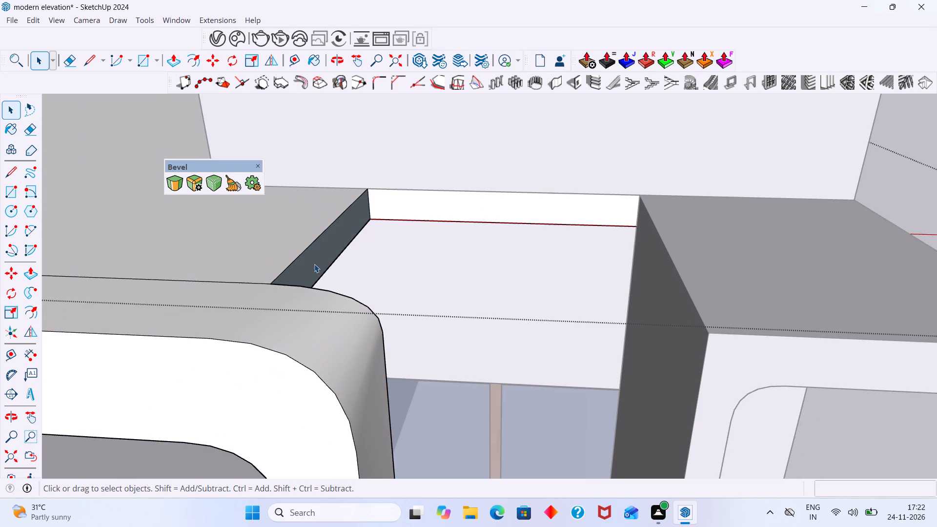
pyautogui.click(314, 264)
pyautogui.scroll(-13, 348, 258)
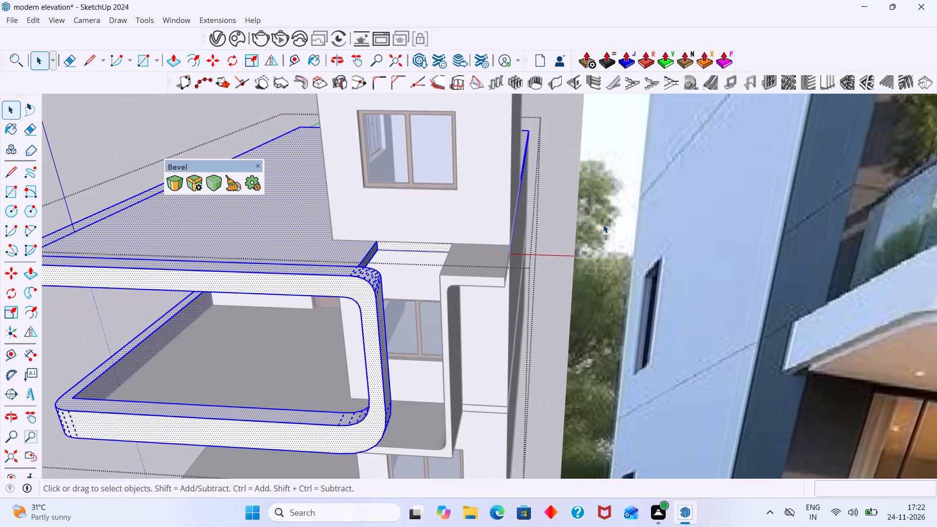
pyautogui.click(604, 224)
# Extend the upper slab's gap-side end face about 1' outward with Joint Push Pull, to the outer edge of the frame's rounded corner.
pyautogui.click(627, 61)
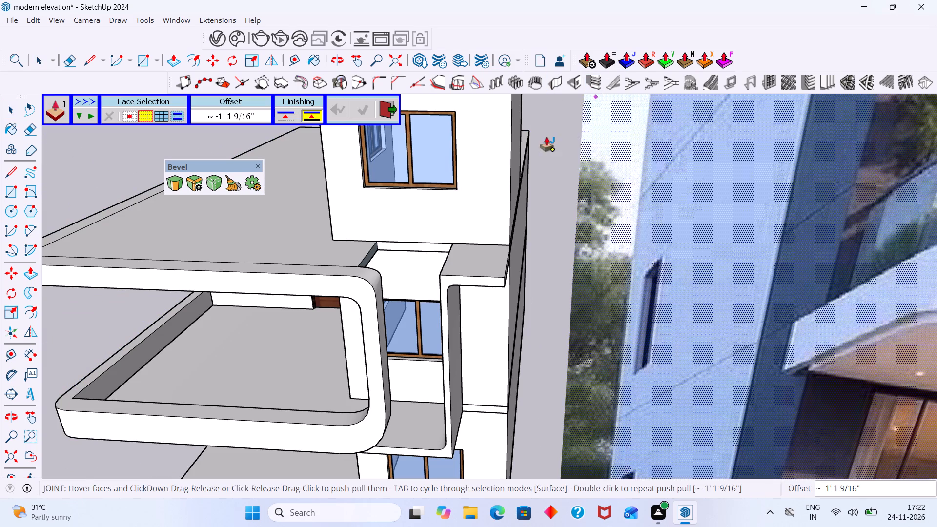
pyautogui.scroll(11, 380, 247)
pyautogui.click(326, 281)
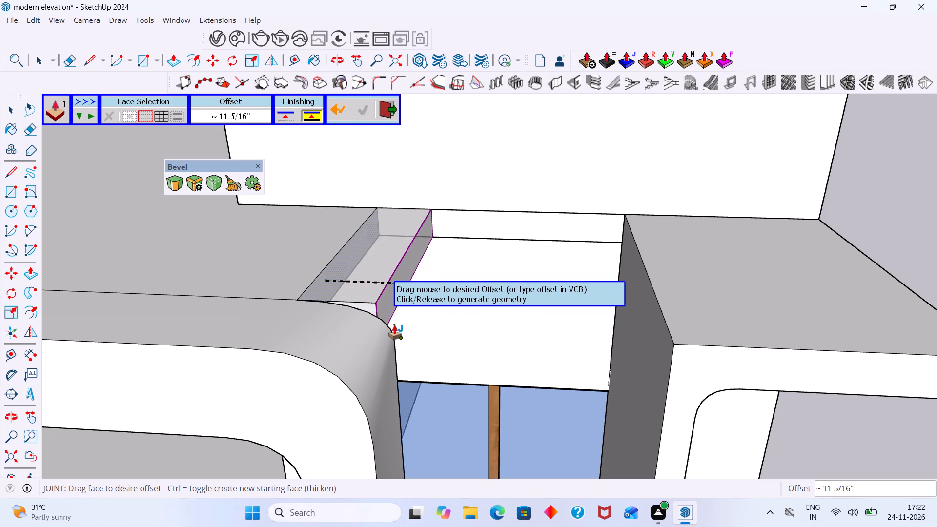
pyautogui.click(392, 324)
pyautogui.press('space')
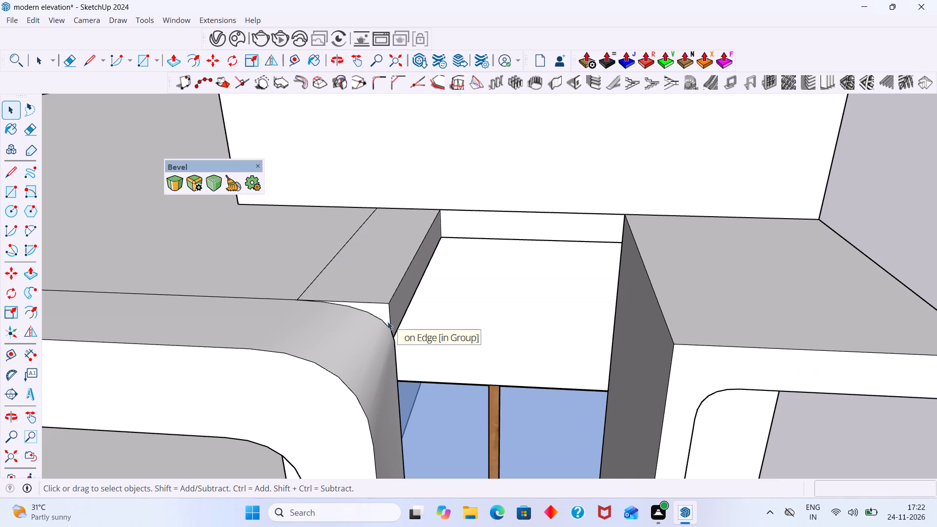
# In the upper slab's group, remove the seam edges of the extension on the slab's top and underside, and leave the group.
pyautogui.click(329, 263)
pyautogui.click(329, 263)
pyautogui.doubleClick(336, 263)
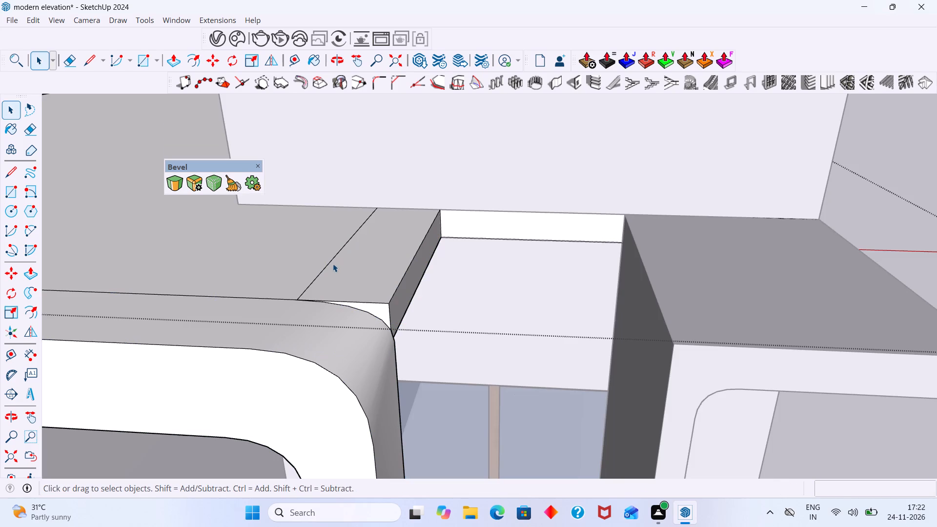
pyautogui.click(326, 265)
pyautogui.press('Delete')
pyautogui.scroll(-4, 333, 264)
pyautogui.moveTo(347, 281); pyautogui.dragTo(347, 280, button='middle')
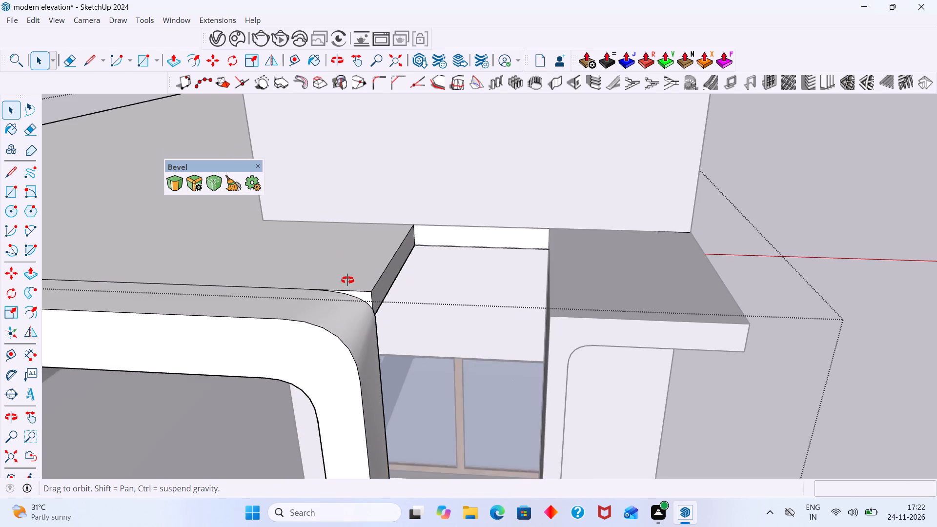
pyautogui.moveTo(347, 280); pyautogui.dragTo(500, 98, button='middle')
pyautogui.press('e')
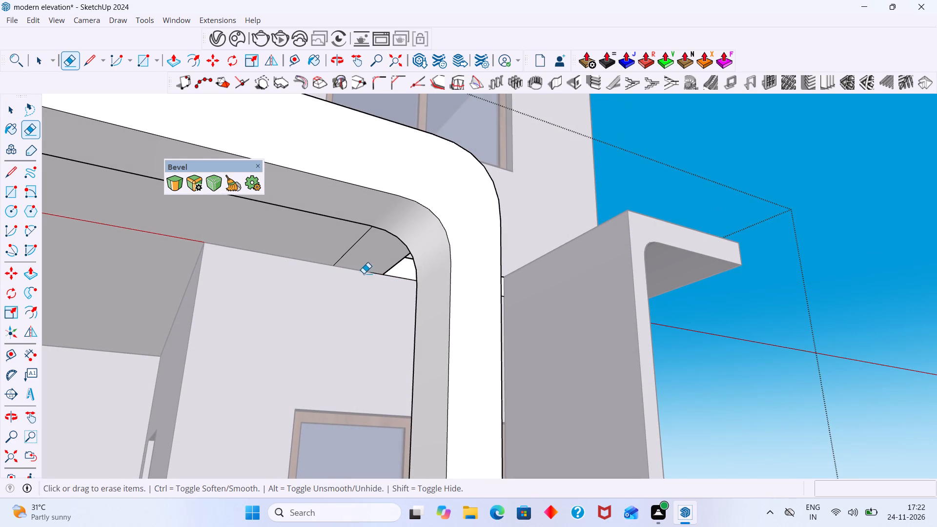
pyautogui.moveTo(359, 252); pyautogui.dragTo(351, 246)
pyautogui.scroll(-4, 361, 245)
pyautogui.moveTo(374, 258); pyautogui.dragTo(233, 336, button='middle')
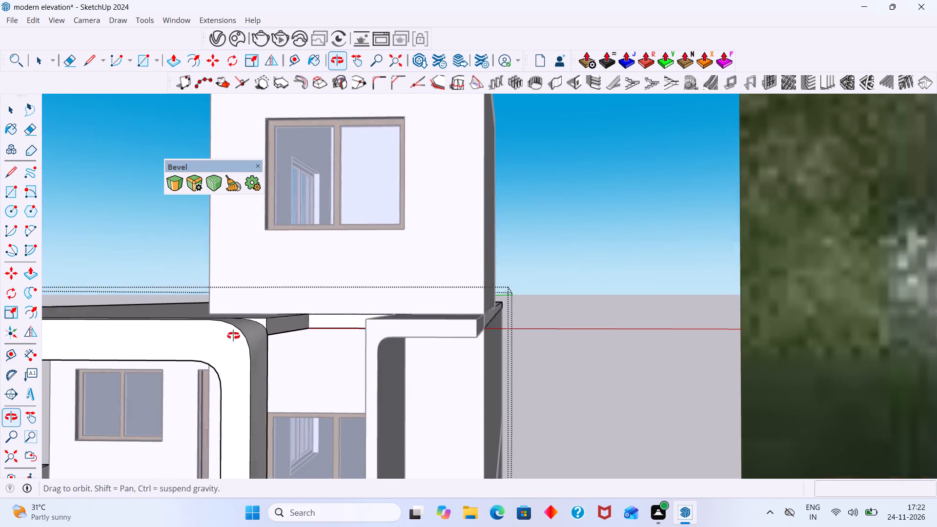
pyautogui.moveTo(233, 336); pyautogui.dragTo(233, 336, button='middle')
pyautogui.scroll(-6, 281, 326)
pyautogui.moveTo(276, 324); pyautogui.dragTo(284, 418, button='middle')
pyautogui.press('space')
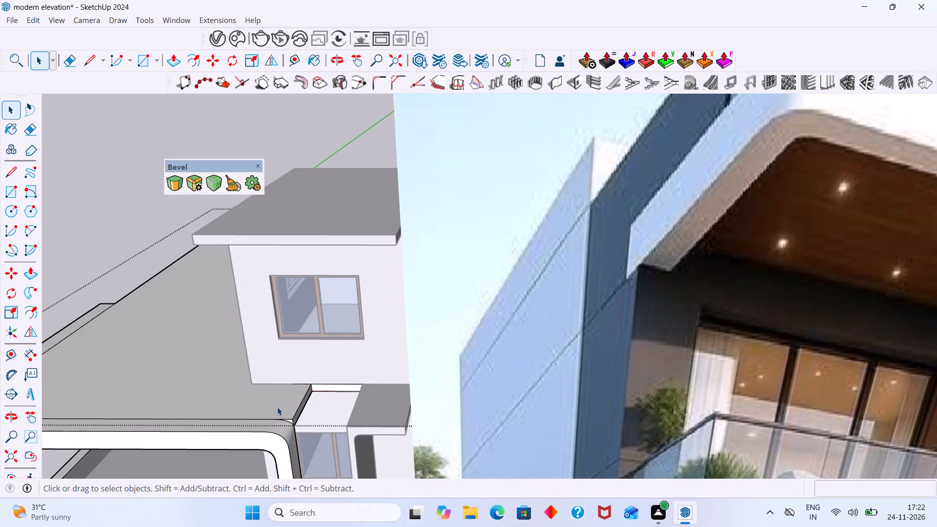
pyautogui.scroll(-14, 276, 407)
pyautogui.click(544, 266)
# Compare the whole house with the reference image, looking at the slab edges, balcony frame and vertical frame.
pyautogui.moveTo(395, 368); pyautogui.dragTo(426, 353, button='middle')
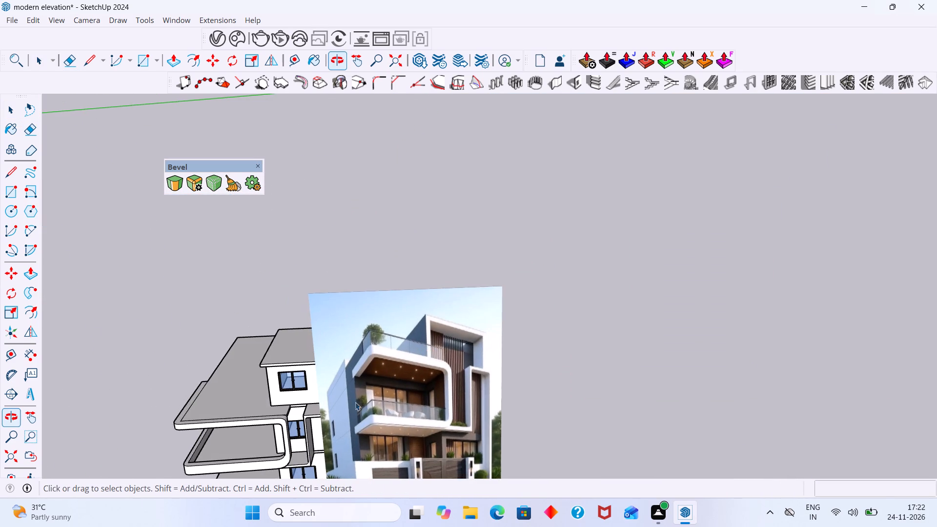
pyautogui.scroll(2, 337, 404)
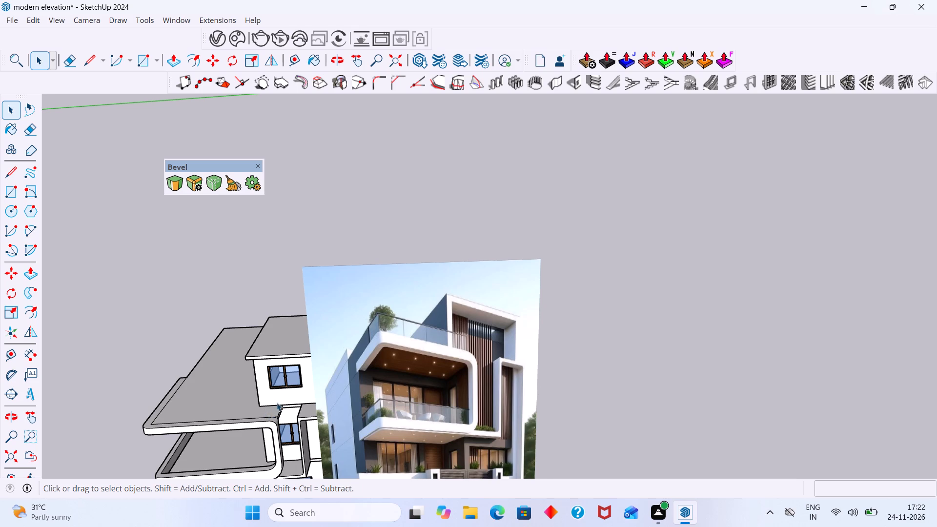
pyautogui.moveTo(266, 398); pyautogui.dragTo(305, 369, button='middle')
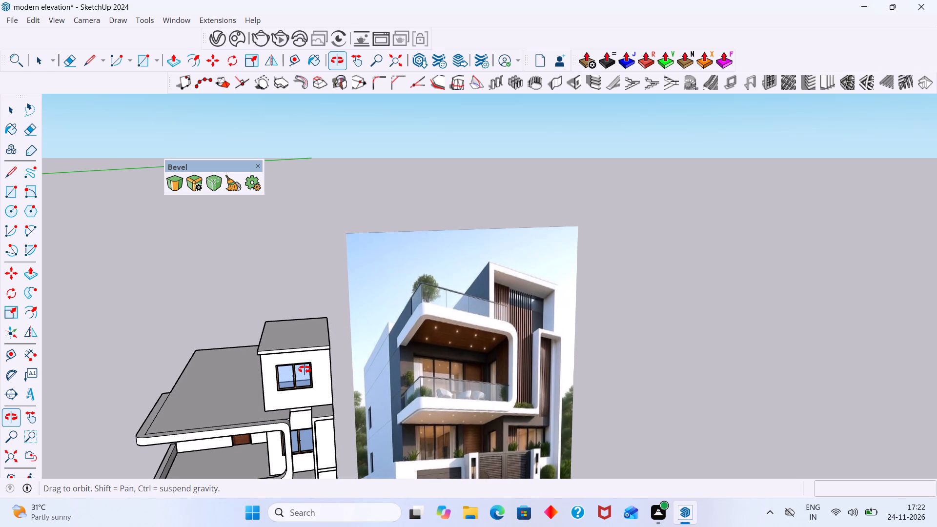
pyautogui.moveTo(305, 369); pyautogui.dragTo(285, 373, button='middle')
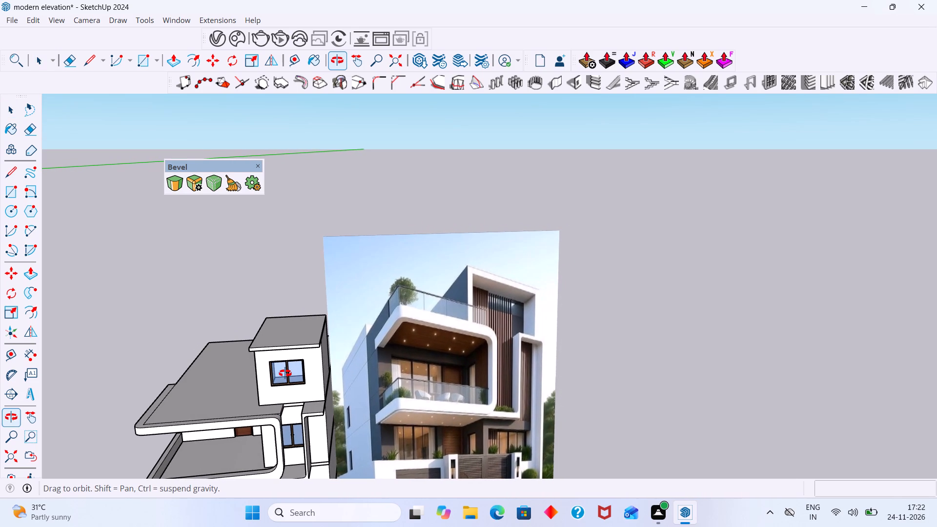
pyautogui.moveTo(285, 373); pyautogui.dragTo(285, 374, button='middle')
pyautogui.scroll(-4, 285, 375)
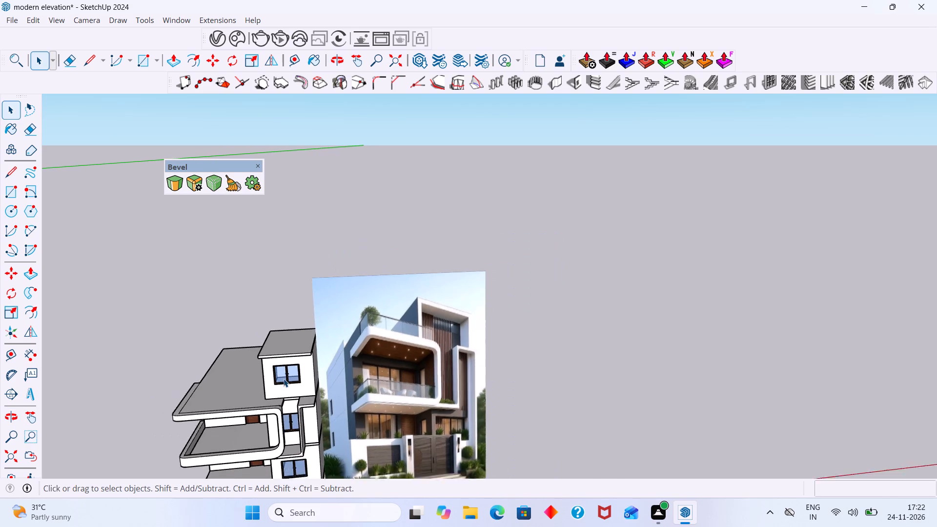
pyautogui.scroll(-3, 284, 379)
pyautogui.scroll(7, 284, 413)
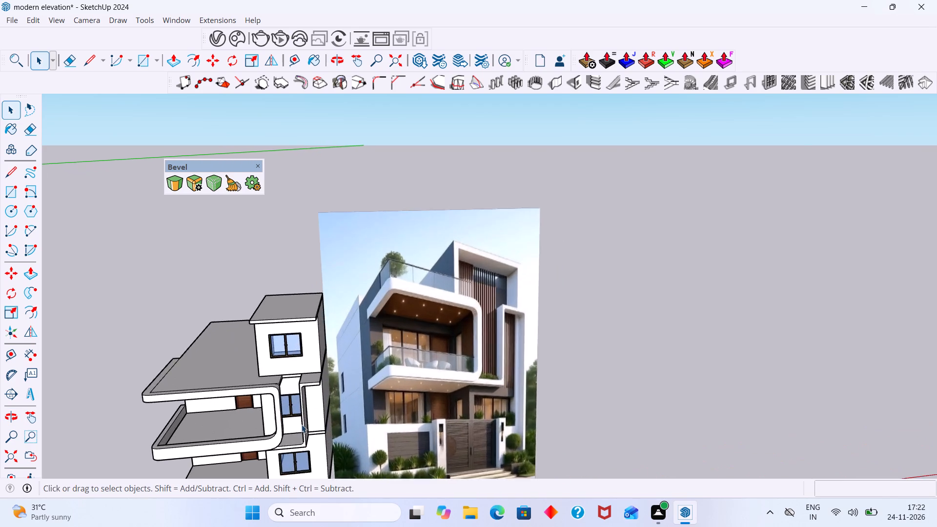
pyautogui.scroll(5, 302, 425)
pyautogui.scroll(-4, 294, 435)
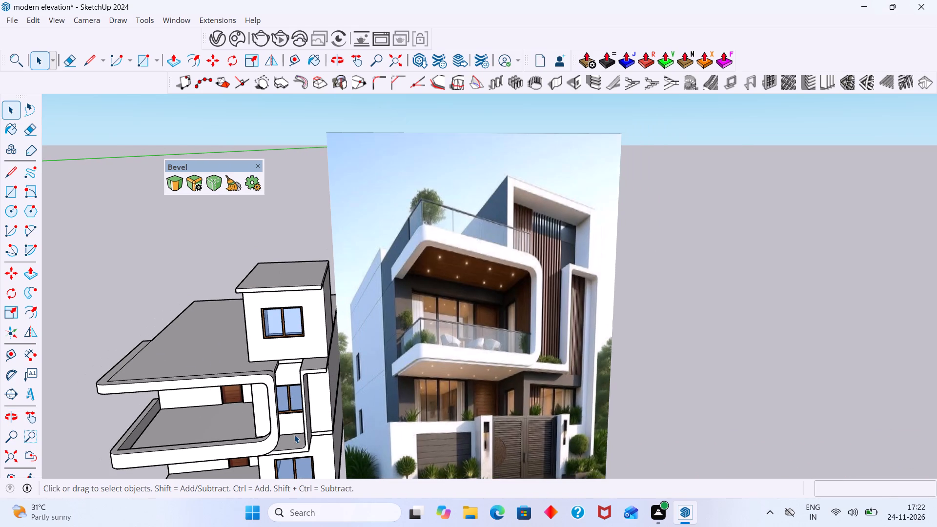
pyautogui.keyDown('shift'); pyautogui.moveTo(295, 444); pyautogui.dragTo(287, 412, button='middle'); pyautogui.keyUp('shift')
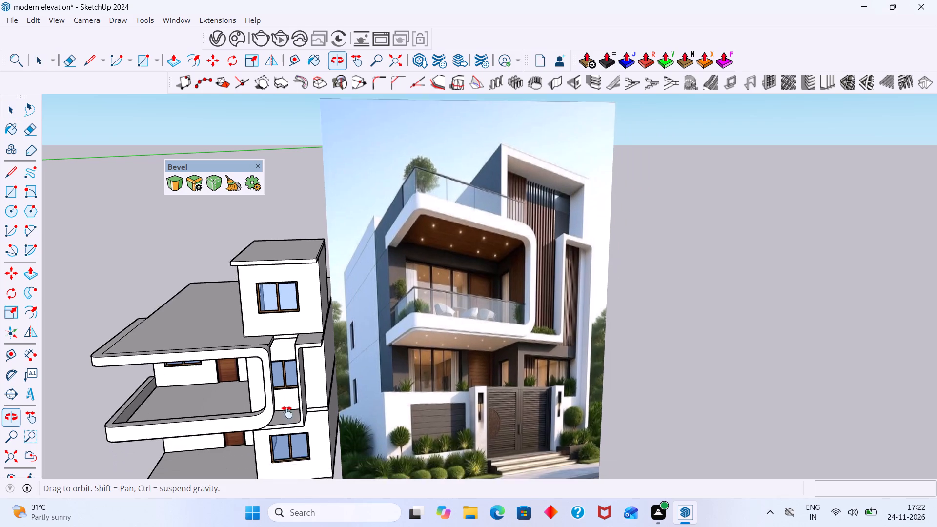
pyautogui.keyDown('shift'); pyautogui.moveTo(287, 412); pyautogui.dragTo(281, 389, button='middle'); pyautogui.keyUp('shift')
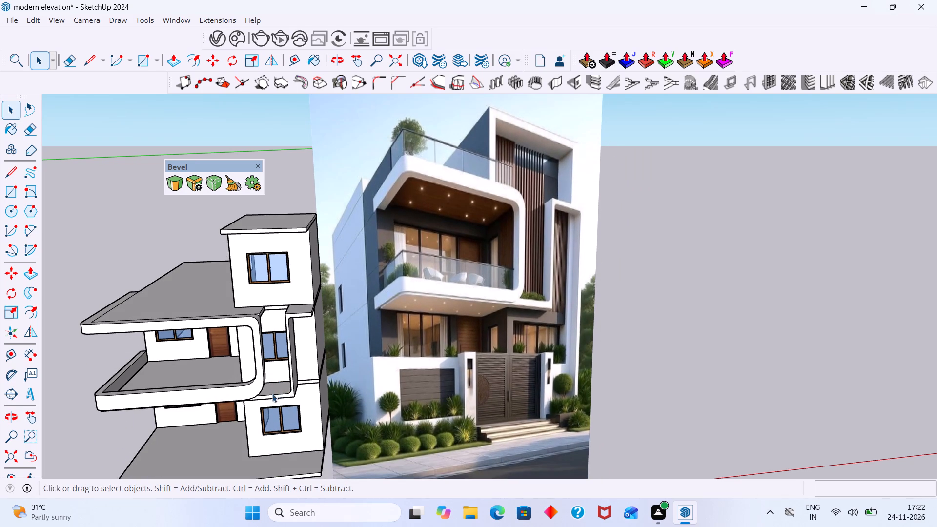
# In the vertical frame's group, draw a rectangle about 3" by 2 3/8" on the gap's floor, close to the balcony frame.
pyautogui.moveTo(287, 385); pyautogui.dragTo(301, 387, button='middle')
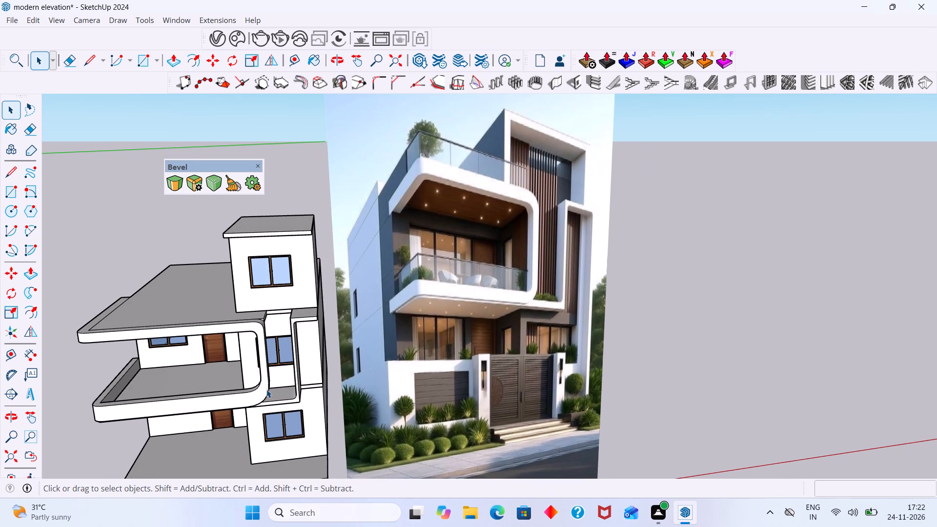
pyautogui.scroll(1, 276, 395)
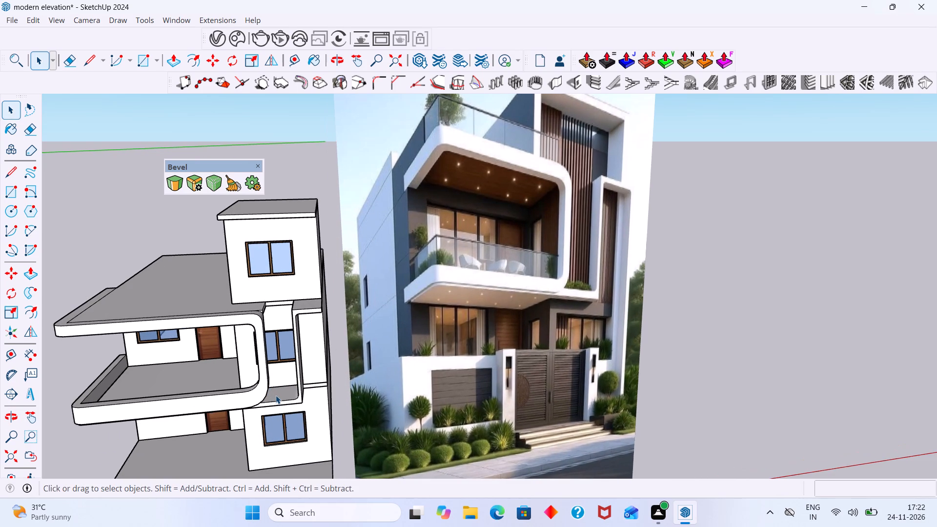
pyautogui.moveTo(275, 400); pyautogui.dragTo(273, 434, button='middle')
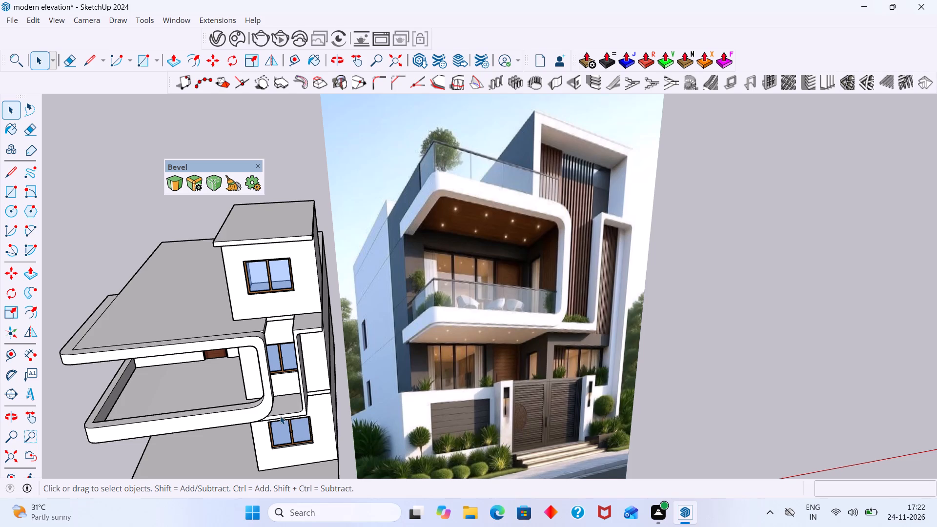
pyautogui.scroll(7, 283, 412)
pyautogui.doubleClick(279, 406)
pyautogui.click(284, 402)
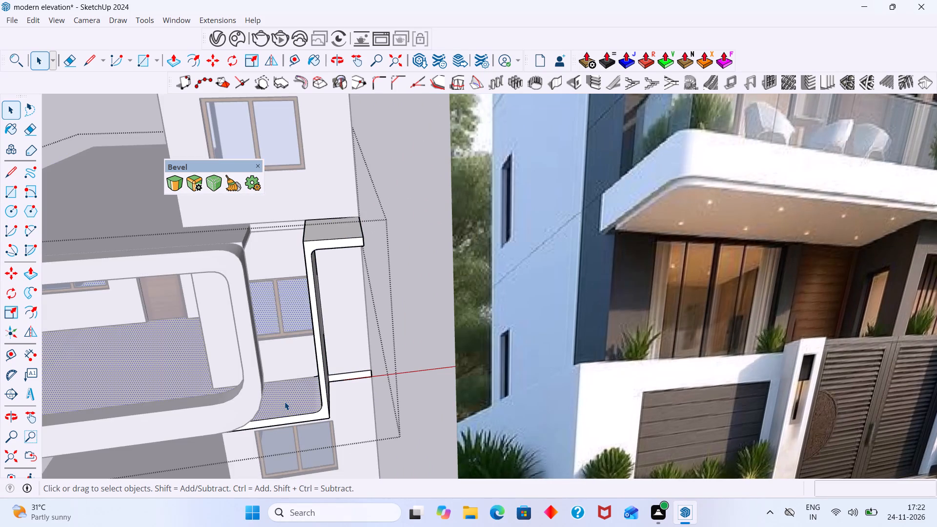
pyautogui.moveTo(285, 402); pyautogui.dragTo(301, 363, button='middle')
pyautogui.scroll(3, 282, 371)
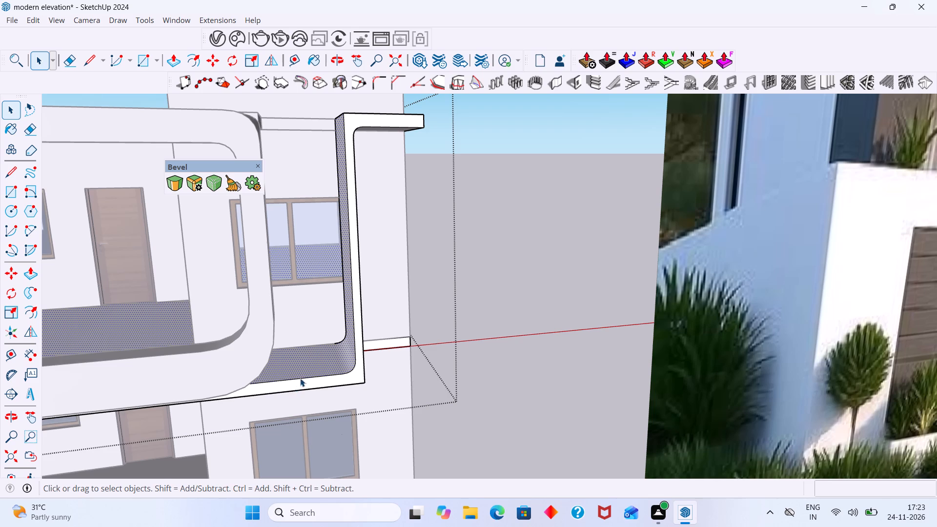
pyautogui.moveTo(296, 380); pyautogui.dragTo(266, 419, button='middle')
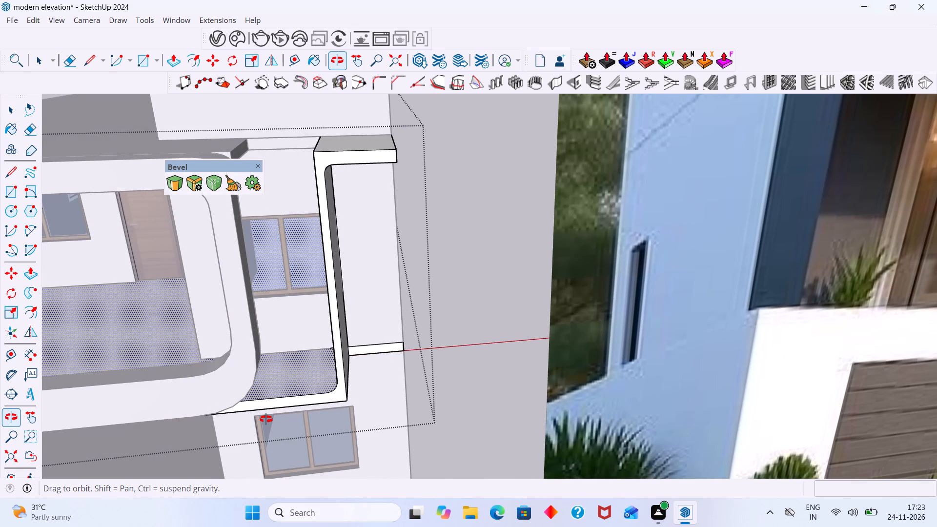
pyautogui.moveTo(266, 419); pyautogui.dragTo(296, 405, button='middle')
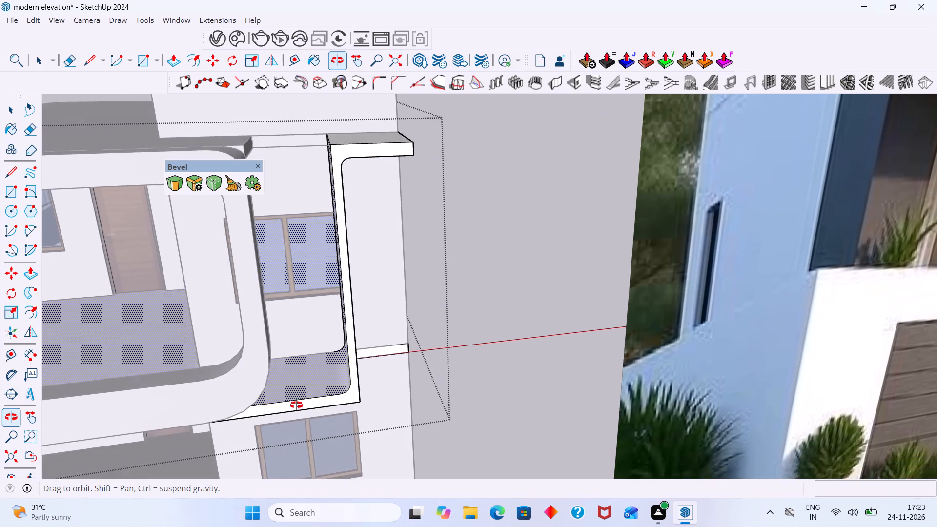
pyautogui.moveTo(296, 405); pyautogui.dragTo(304, 403, button='middle')
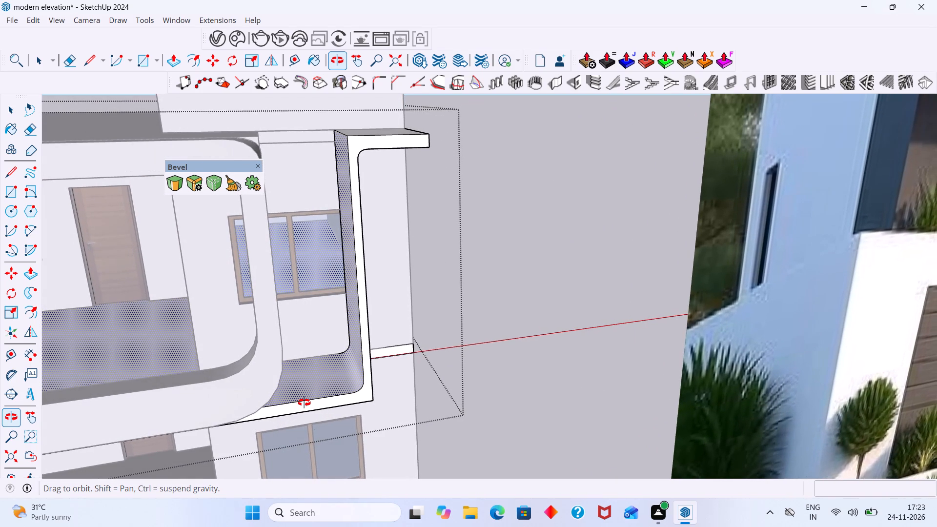
pyautogui.moveTo(304, 403); pyautogui.dragTo(303, 403, button='middle')
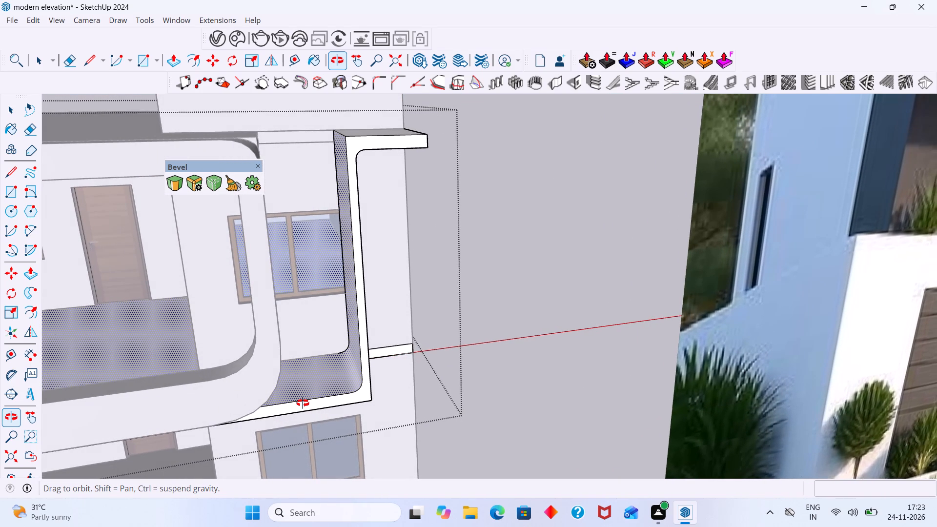
pyautogui.moveTo(303, 403); pyautogui.dragTo(283, 414, button='middle')
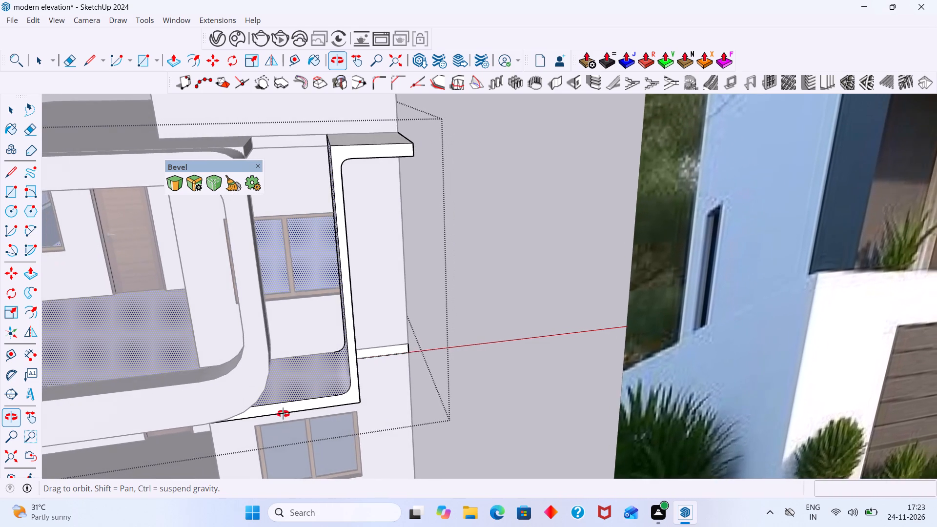
pyautogui.moveTo(283, 414); pyautogui.dragTo(274, 420, button='middle')
pyautogui.scroll(1, 274, 420)
pyautogui.press('r')
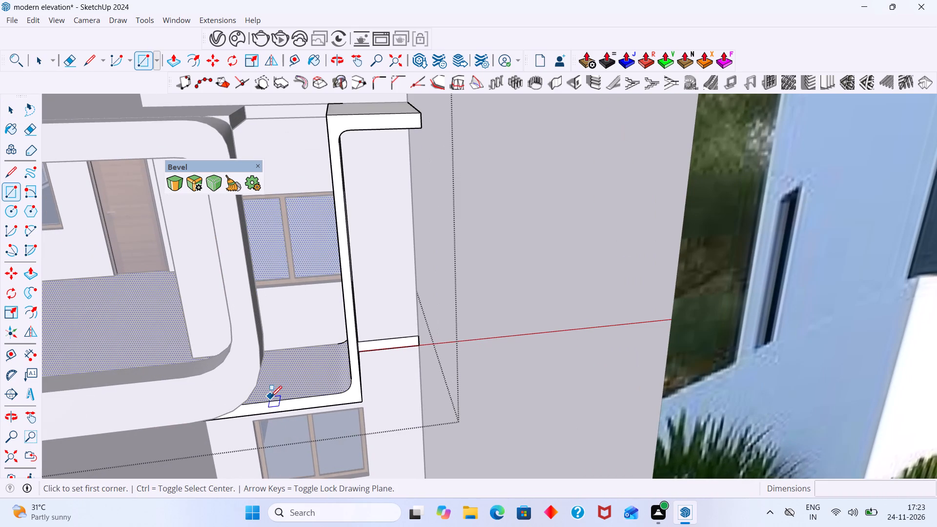
pyautogui.scroll(8, 271, 397)
pyautogui.moveTo(266, 380); pyautogui.dragTo(244, 359, button='middle')
pyautogui.scroll(5, 244, 351)
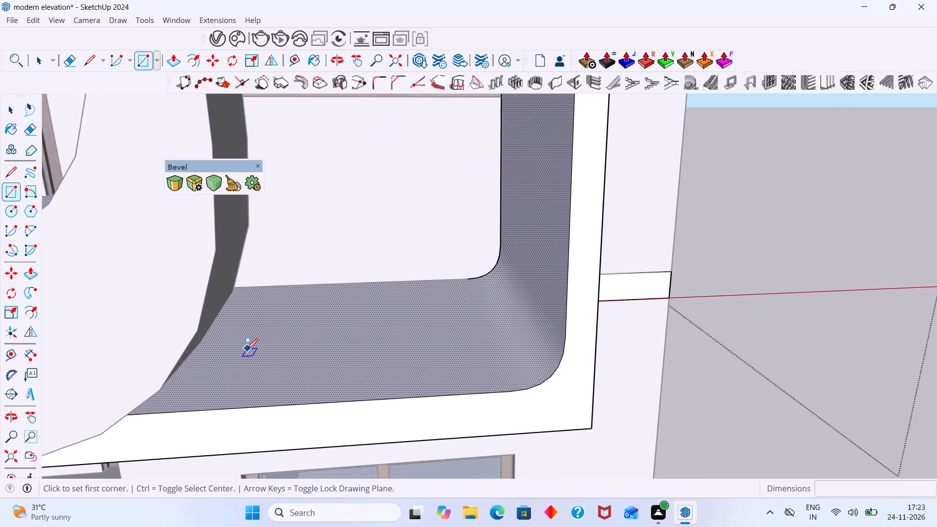
pyautogui.scroll(2, 247, 349)
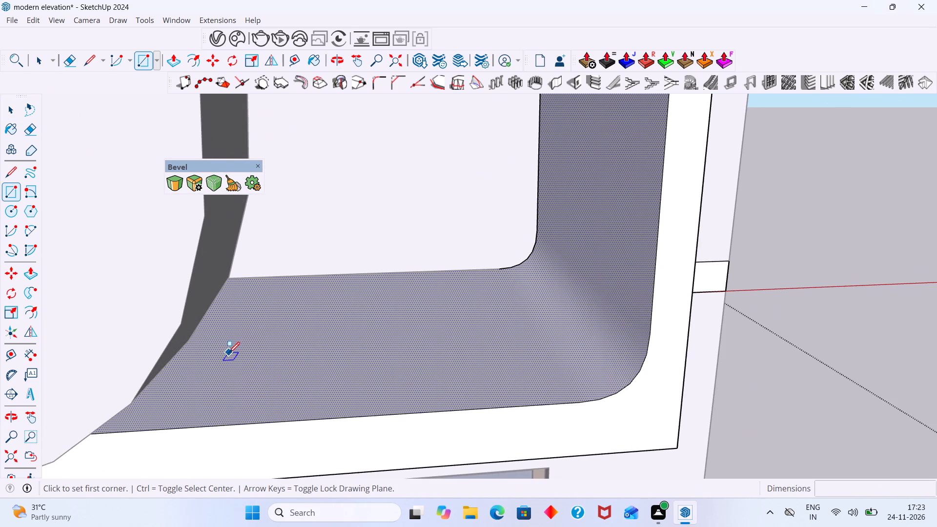
pyautogui.moveTo(232, 347); pyautogui.dragTo(238, 314, button='middle')
pyautogui.scroll(-3, 238, 314)
pyautogui.moveTo(249, 343); pyautogui.dragTo(363, 416, button='middle')
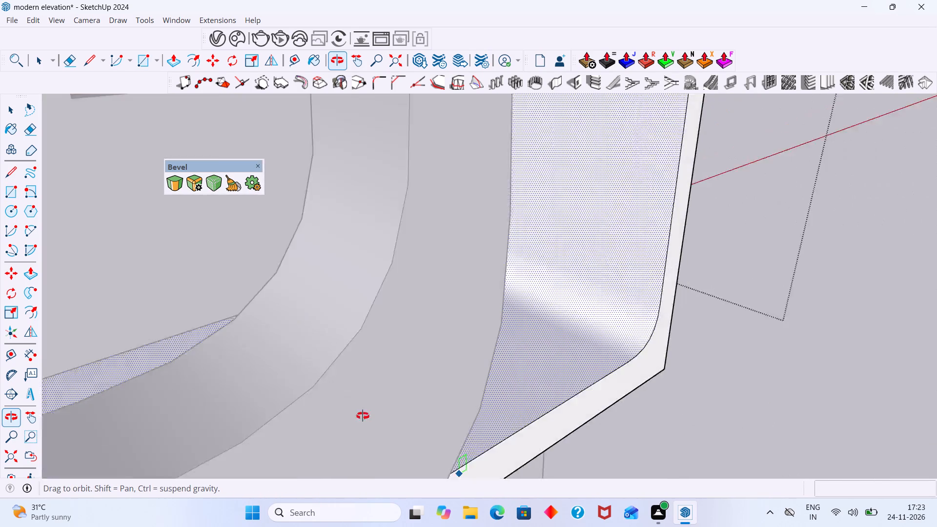
pyautogui.moveTo(363, 416); pyautogui.dragTo(174, 411, button='middle')
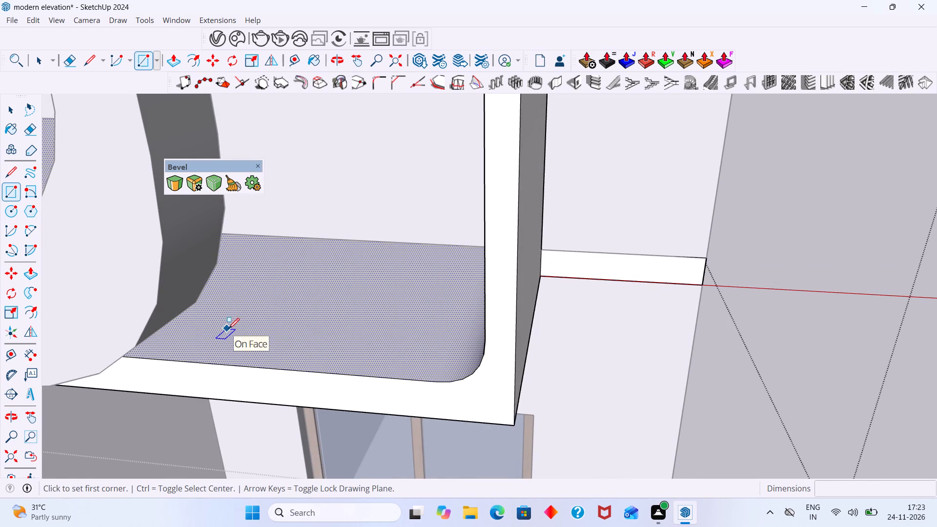
pyautogui.click(239, 331)
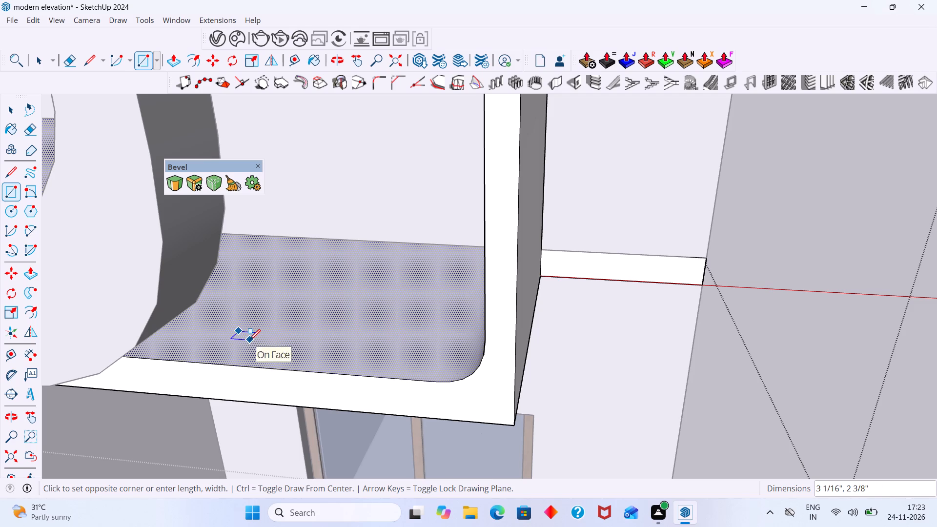
pyautogui.click(249, 340)
# Make the small rectangle's face and edges on the gap floor into a group.
pyautogui.press('space')
pyautogui.moveTo(248, 348); pyautogui.dragTo(285, 352, button='middle')
pyautogui.scroll(5, 241, 354)
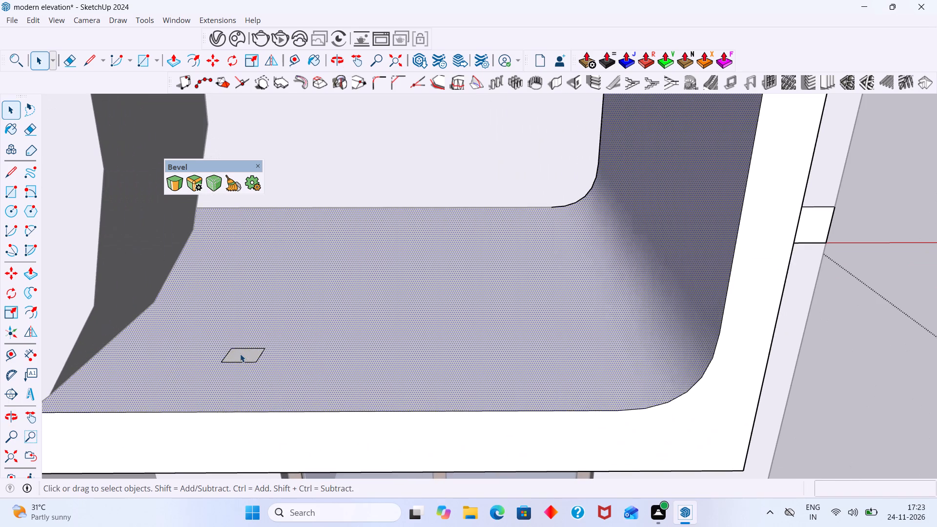
pyautogui.doubleClick(240, 354)
pyautogui.rightClick(244, 353)
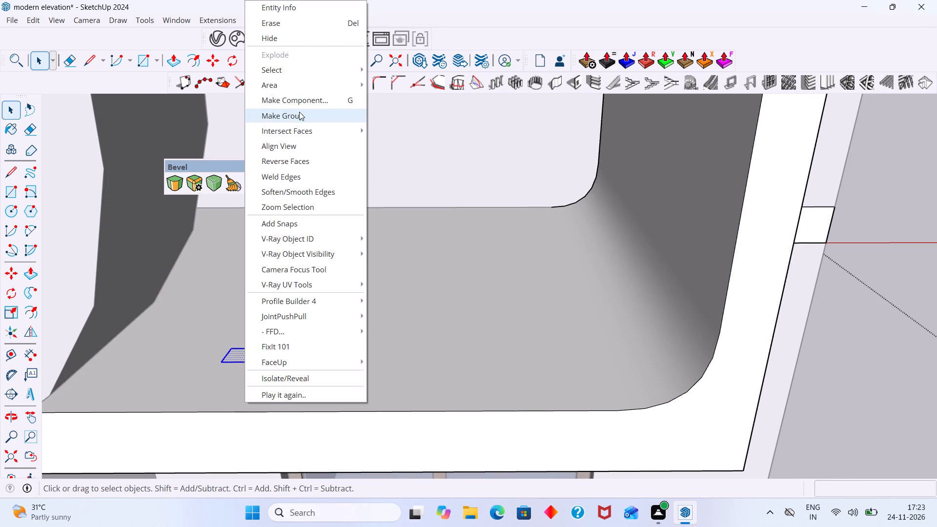
pyautogui.click(297, 119)
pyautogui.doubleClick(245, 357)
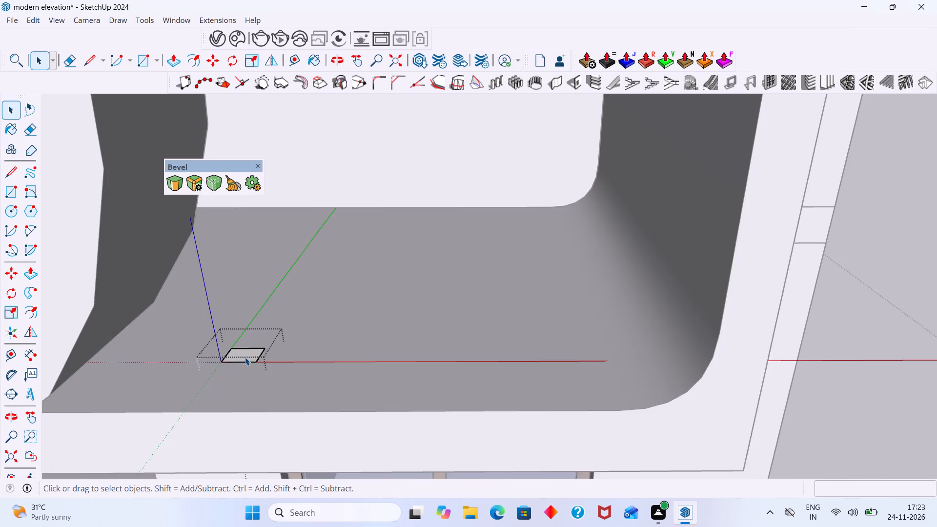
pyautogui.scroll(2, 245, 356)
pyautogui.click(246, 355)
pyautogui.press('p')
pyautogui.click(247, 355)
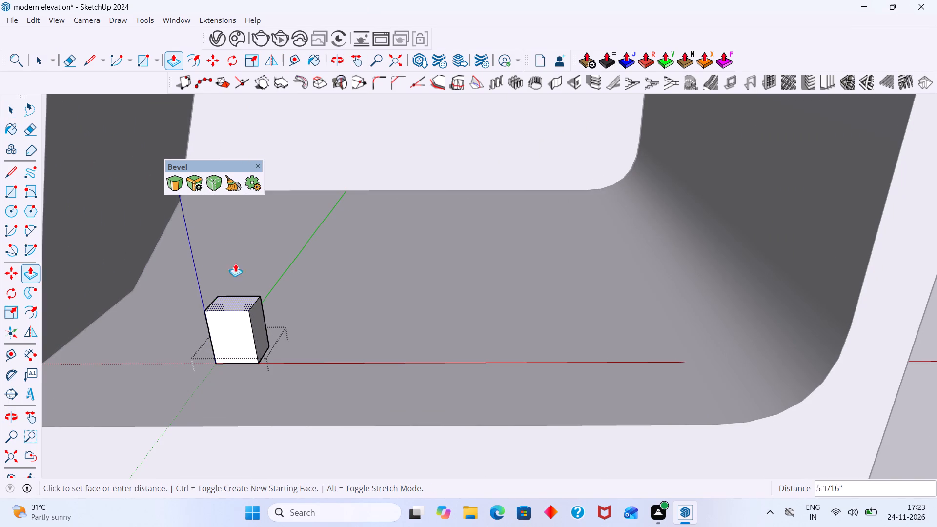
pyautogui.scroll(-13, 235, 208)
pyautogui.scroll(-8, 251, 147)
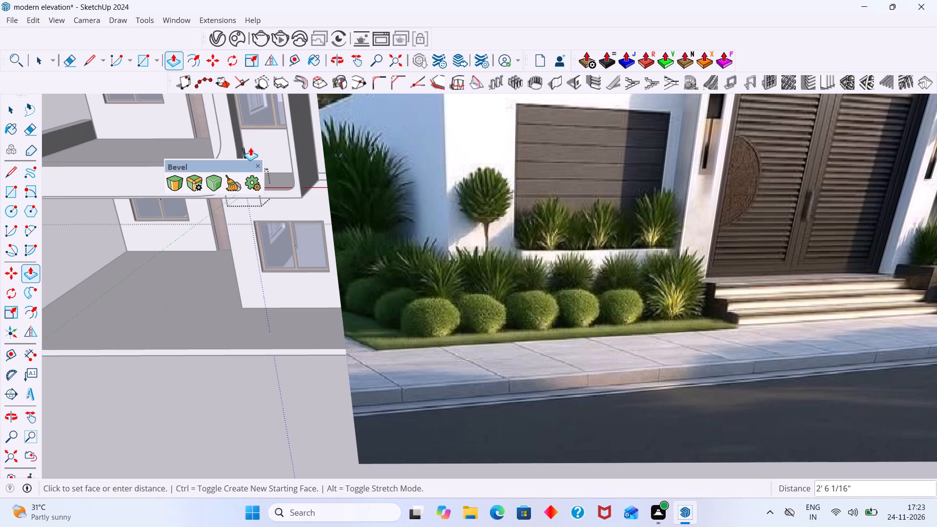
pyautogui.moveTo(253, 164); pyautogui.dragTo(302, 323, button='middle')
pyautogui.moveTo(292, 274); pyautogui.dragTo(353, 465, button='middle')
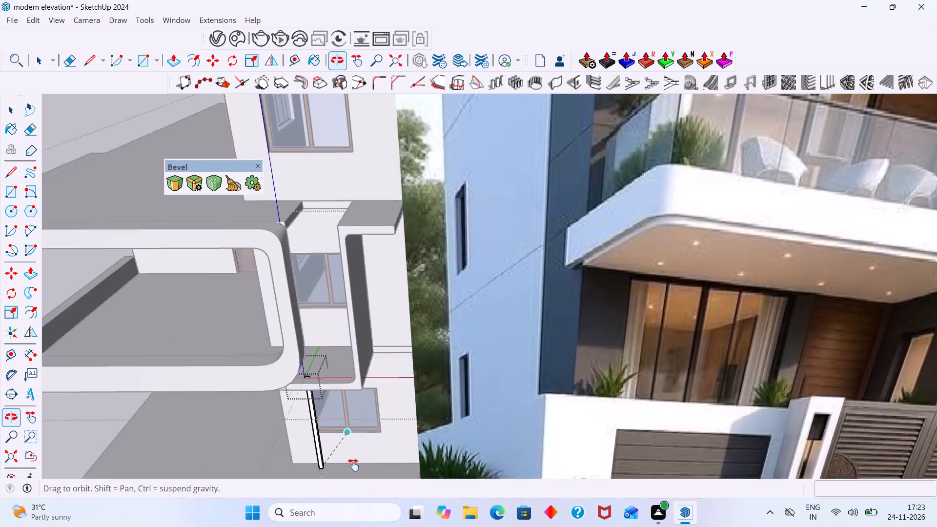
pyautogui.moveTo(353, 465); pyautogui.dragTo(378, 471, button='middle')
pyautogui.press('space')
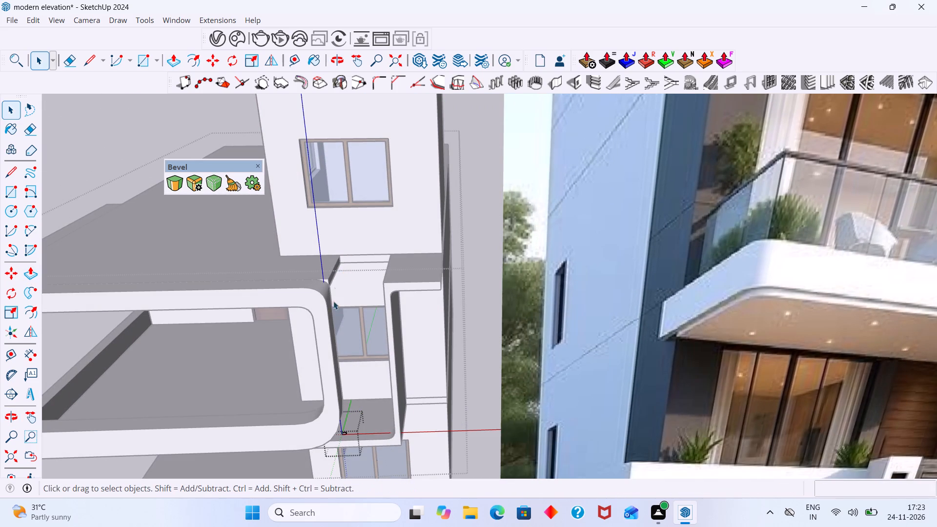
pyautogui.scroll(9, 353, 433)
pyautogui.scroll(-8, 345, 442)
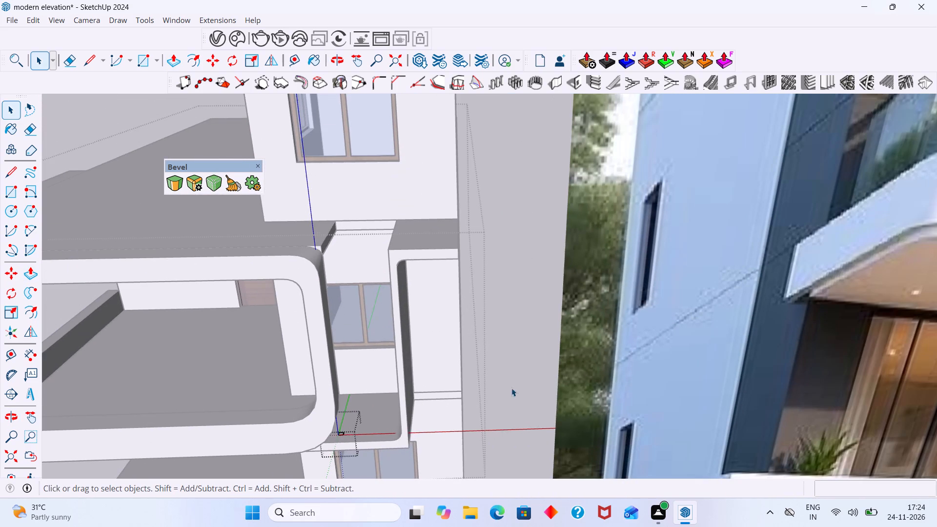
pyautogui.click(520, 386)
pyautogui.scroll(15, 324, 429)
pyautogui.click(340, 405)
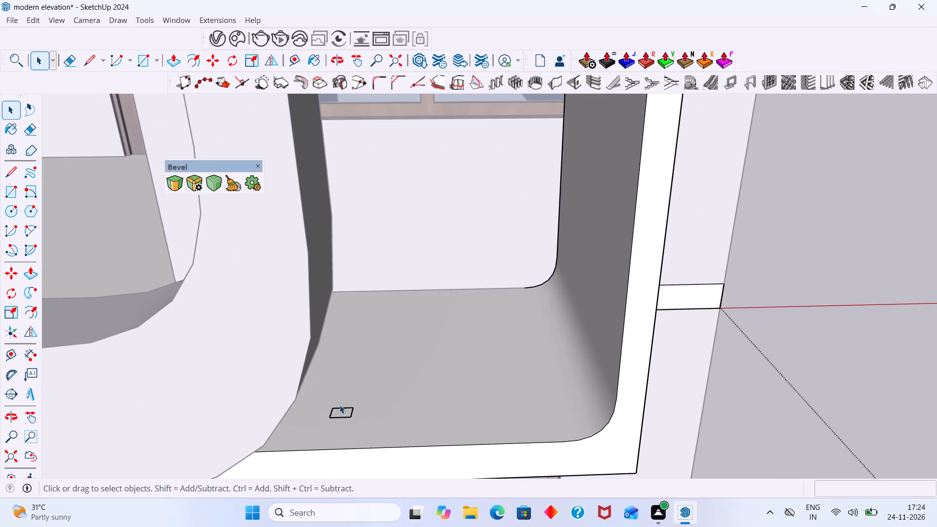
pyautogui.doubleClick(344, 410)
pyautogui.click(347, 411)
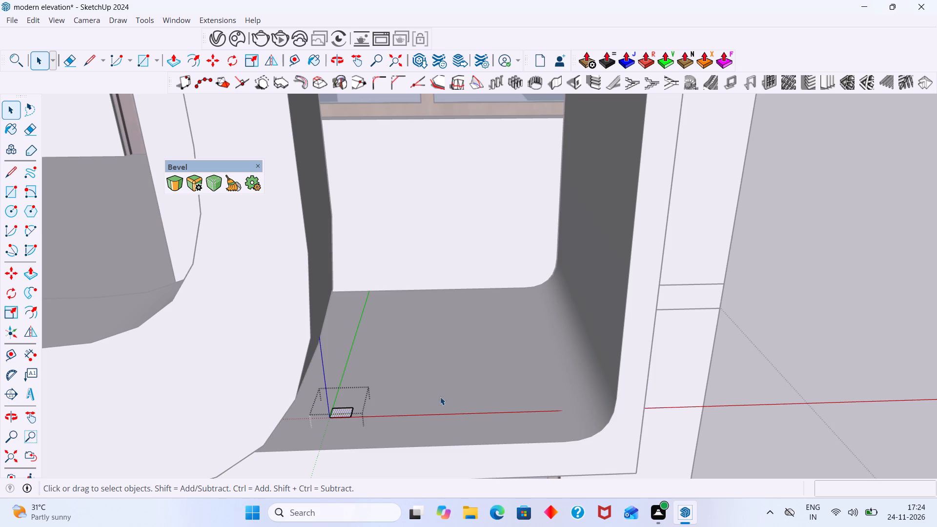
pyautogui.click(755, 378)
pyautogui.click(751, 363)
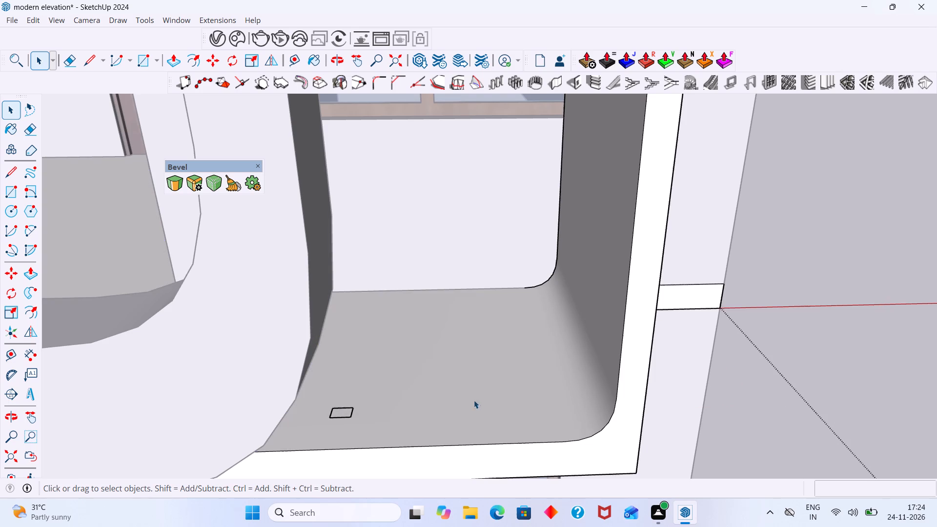
# Move the small rectangle's group about 4 11/16" along the red axis, away from the balcony frame.
pyautogui.click(339, 418)
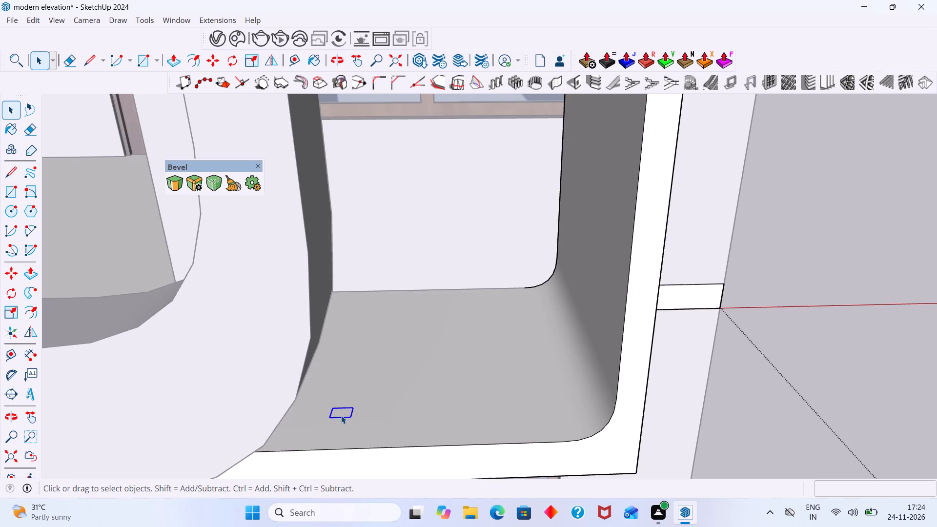
pyautogui.press('m')
pyautogui.click(349, 415)
pyautogui.press('Escape')
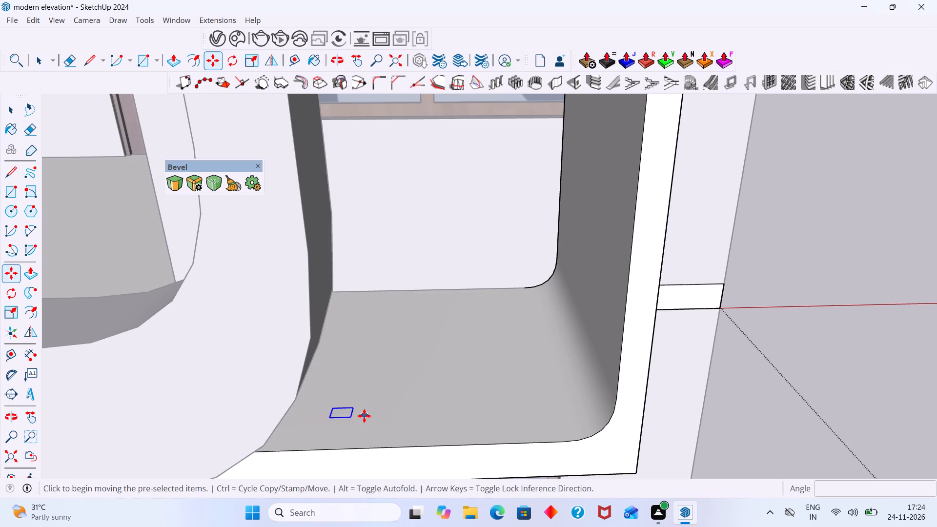
pyautogui.click(353, 419)
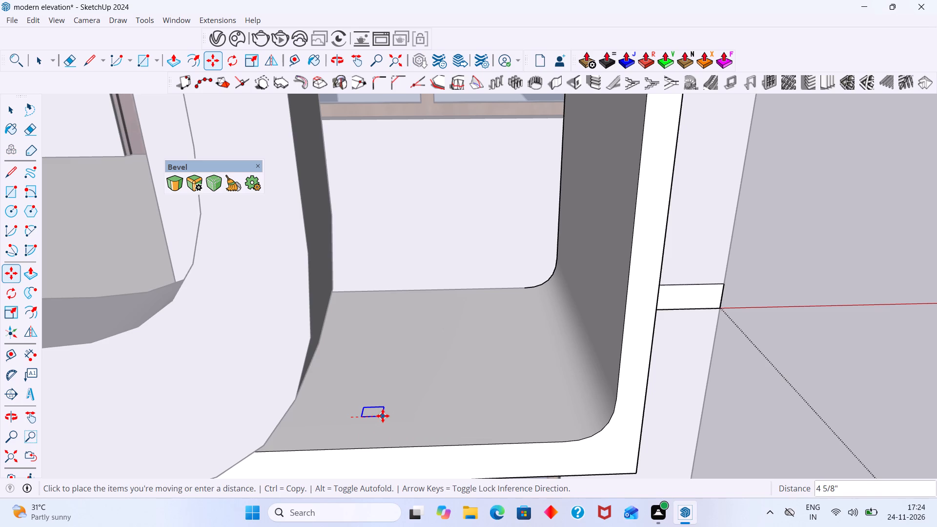
pyautogui.click(383, 416)
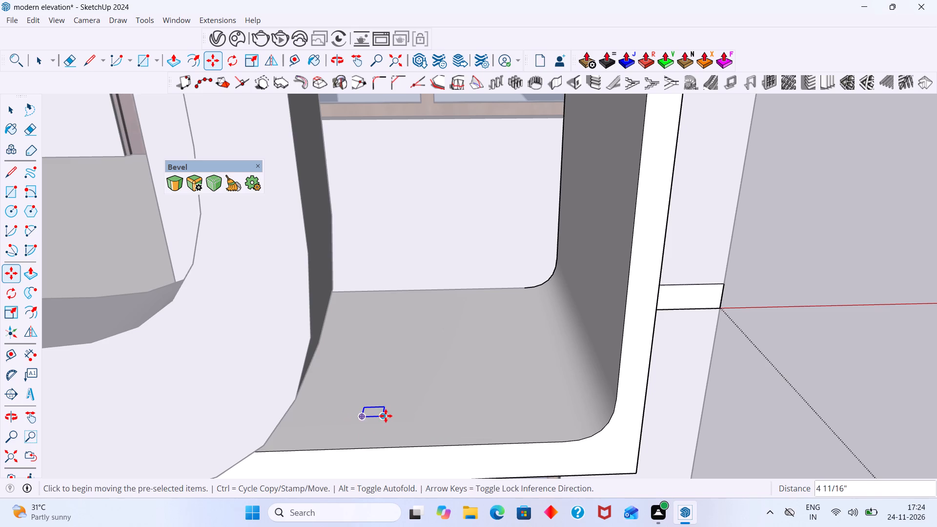
pyautogui.press('space')
# Open the small rectangle's group on the gap floor and pull its face up about 19' 2 1/2" into a tall bar.
pyautogui.scroll(-10, 381, 413)
pyautogui.scroll(14, 377, 408)
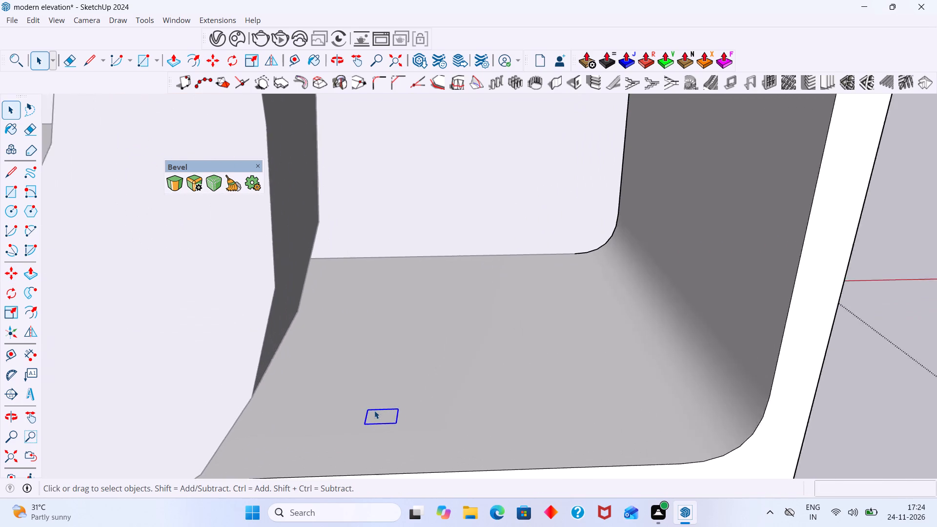
pyautogui.scroll(1, 374, 410)
pyautogui.doubleClick(379, 413)
pyautogui.doubleClick(384, 415)
pyautogui.doubleClick(386, 419)
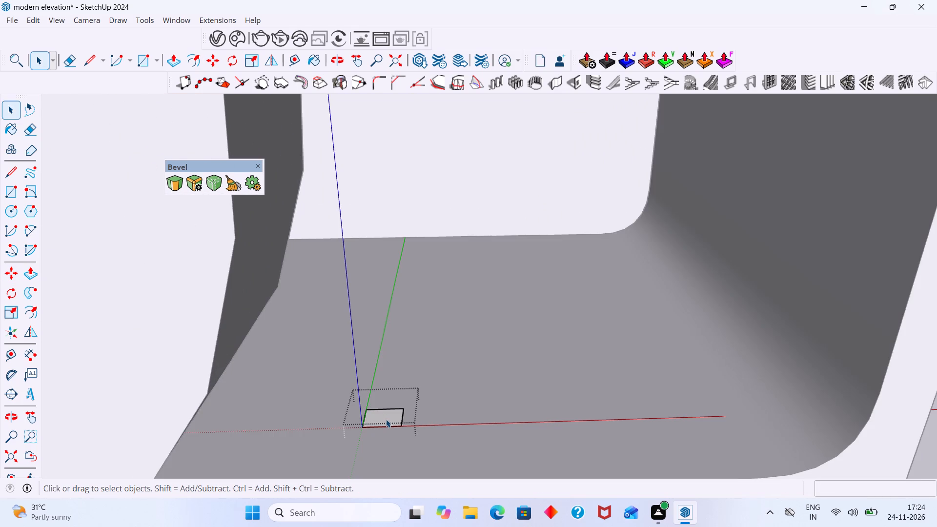
pyautogui.press('p')
pyautogui.click(386, 419)
pyautogui.scroll(-10, 377, 314)
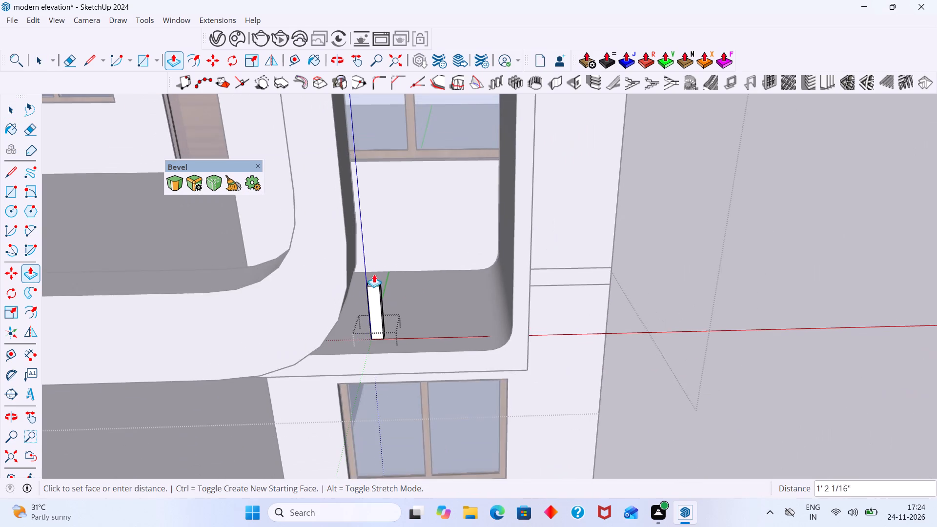
pyautogui.scroll(-18, 362, 188)
pyautogui.keyDown('shift'); pyautogui.moveTo(368, 178); pyautogui.dragTo(397, 308, button='middle'); pyautogui.keyUp('shift')
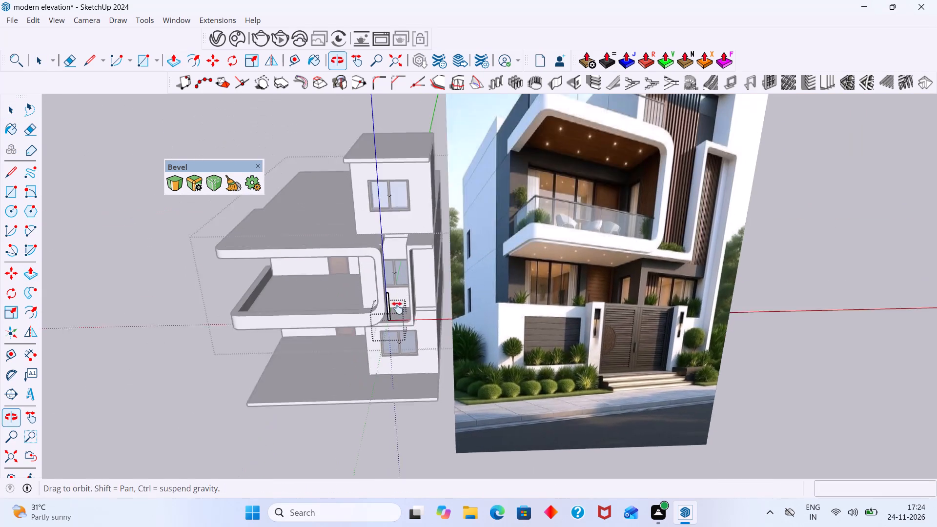
pyautogui.keyDown('shift'); pyautogui.moveTo(397, 308); pyautogui.dragTo(402, 332, button='middle'); pyautogui.keyUp('shift')
pyautogui.scroll(7, 394, 222)
pyautogui.moveTo(386, 222); pyautogui.dragTo(417, 222, button='middle')
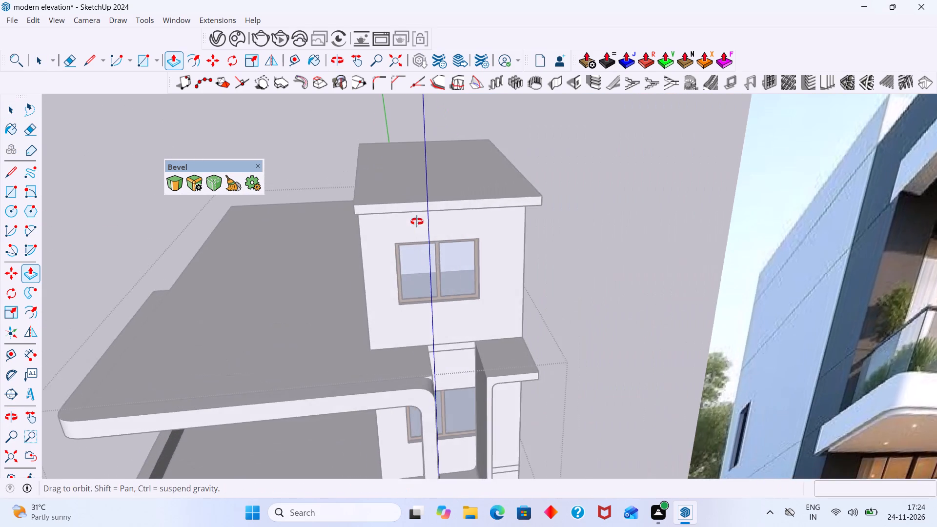
pyautogui.moveTo(417, 222); pyautogui.dragTo(417, 221, button='middle')
pyautogui.scroll(-13, 416, 220)
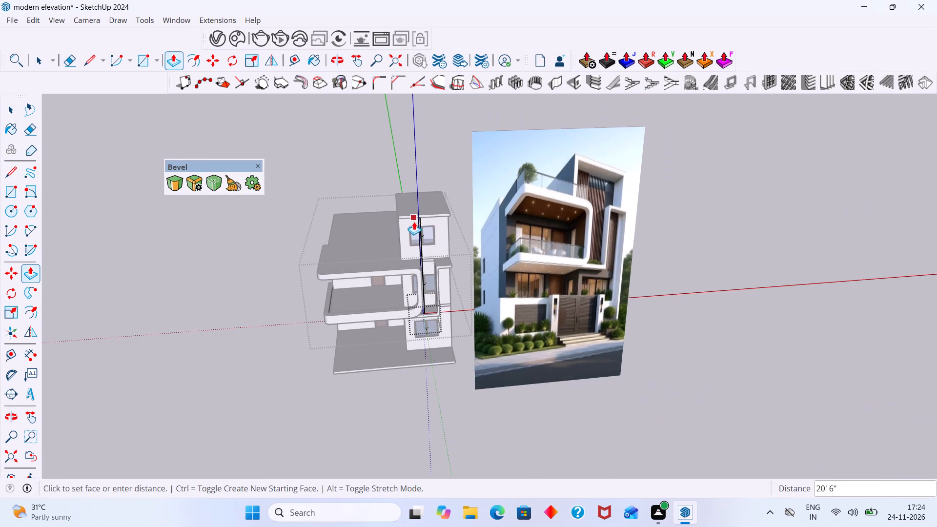
pyautogui.scroll(14, 416, 225)
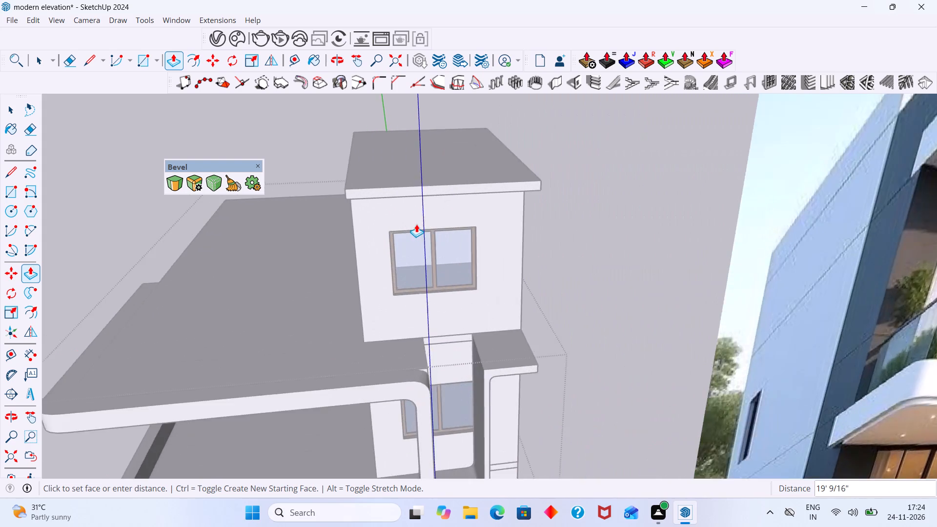
pyautogui.scroll(2, 416, 224)
pyautogui.scroll(-13, 416, 223)
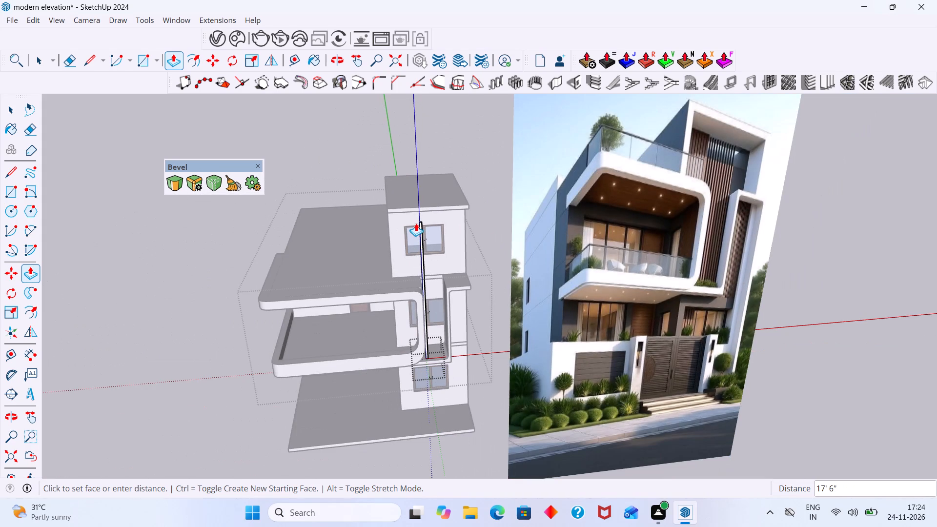
pyautogui.scroll(8, 416, 223)
pyautogui.moveTo(409, 214); pyautogui.dragTo(437, 163, button='middle')
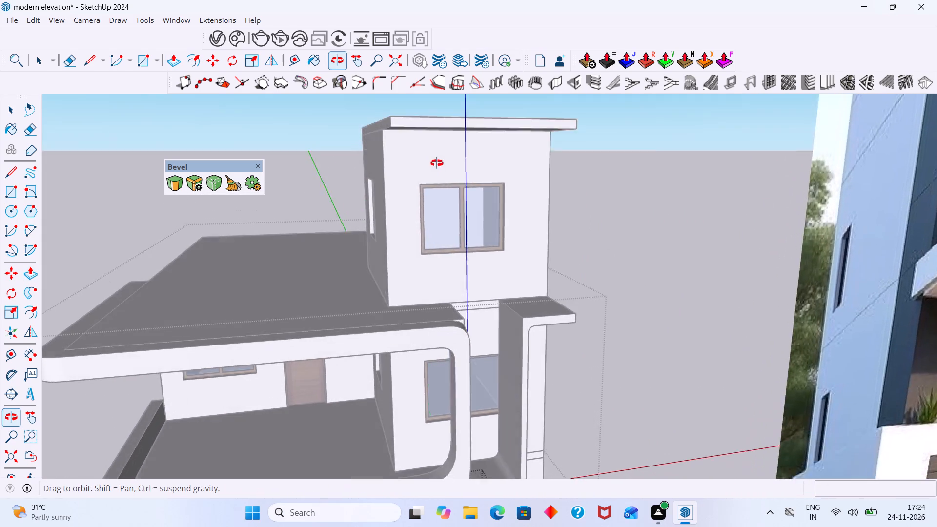
pyautogui.moveTo(437, 163); pyautogui.dragTo(438, 161, button='middle')
pyautogui.keyDown('shift'); pyautogui.moveTo(440, 154); pyautogui.dragTo(429, 243, button='middle'); pyautogui.keyUp('shift')
pyautogui.scroll(7, 440, 220)
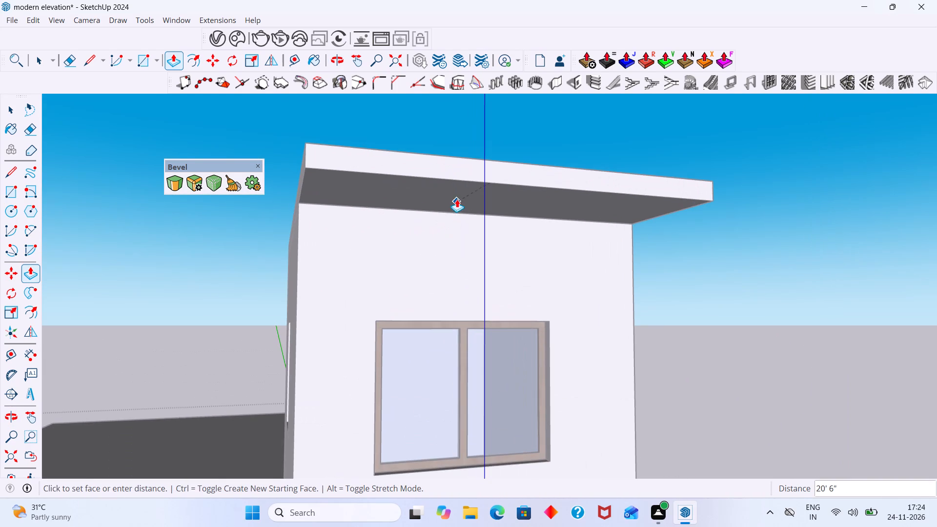
pyautogui.scroll(-9, 446, 193)
pyautogui.scroll(-4, 476, 385)
pyautogui.moveTo(441, 409); pyautogui.dragTo(373, 431, button='middle')
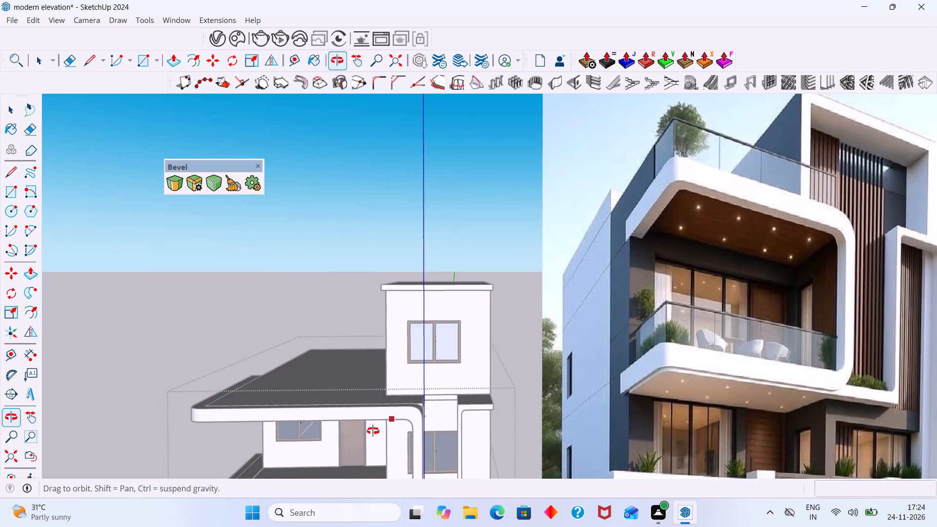
pyautogui.moveTo(373, 431); pyautogui.dragTo(371, 432, button='middle')
pyautogui.scroll(-2, 414, 421)
pyautogui.moveTo(420, 423); pyautogui.dragTo(405, 350, button='middle')
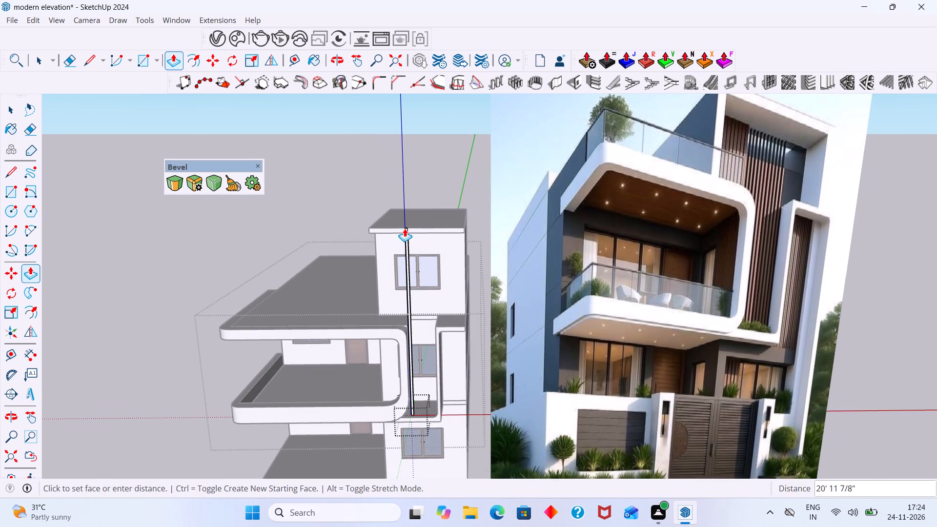
pyautogui.scroll(7, 405, 228)
pyautogui.moveTo(330, 237); pyautogui.dragTo(438, 205, button='middle')
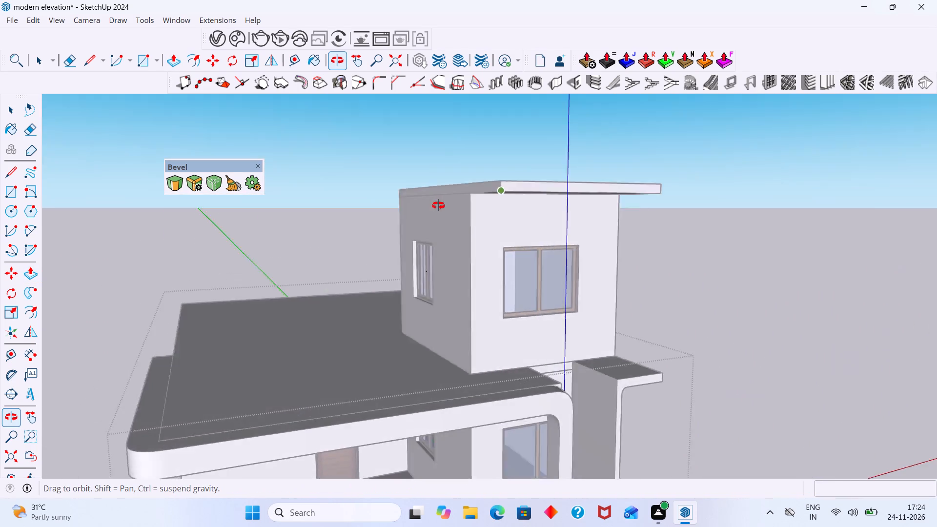
pyautogui.moveTo(438, 205); pyautogui.dragTo(451, 187, button='middle')
pyautogui.moveTo(571, 337); pyautogui.dragTo(438, 337, button='middle')
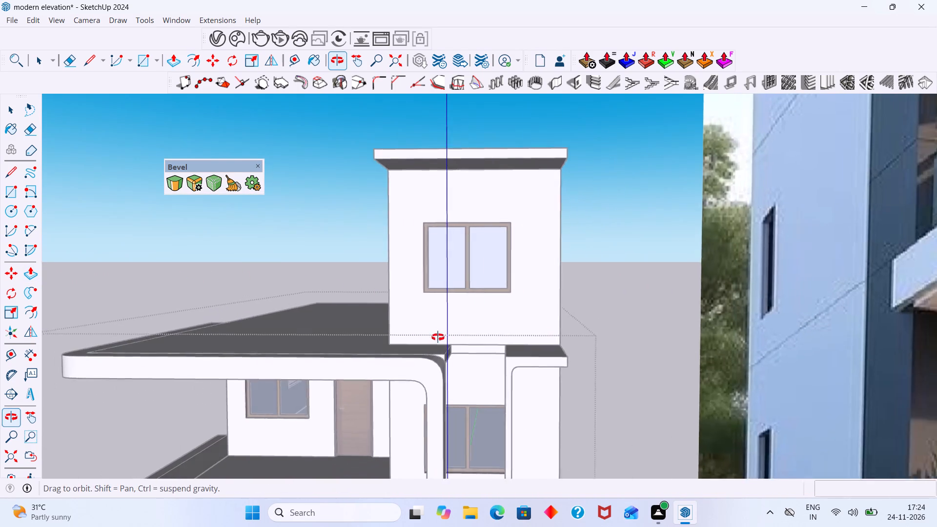
pyautogui.moveTo(438, 337); pyautogui.dragTo(427, 359, button='middle')
pyautogui.scroll(-7, 438, 327)
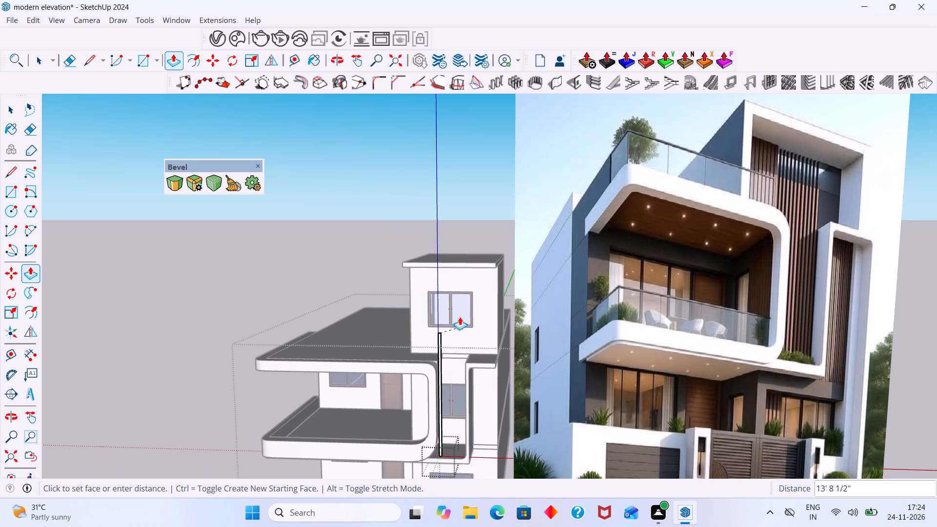
pyautogui.click(452, 280)
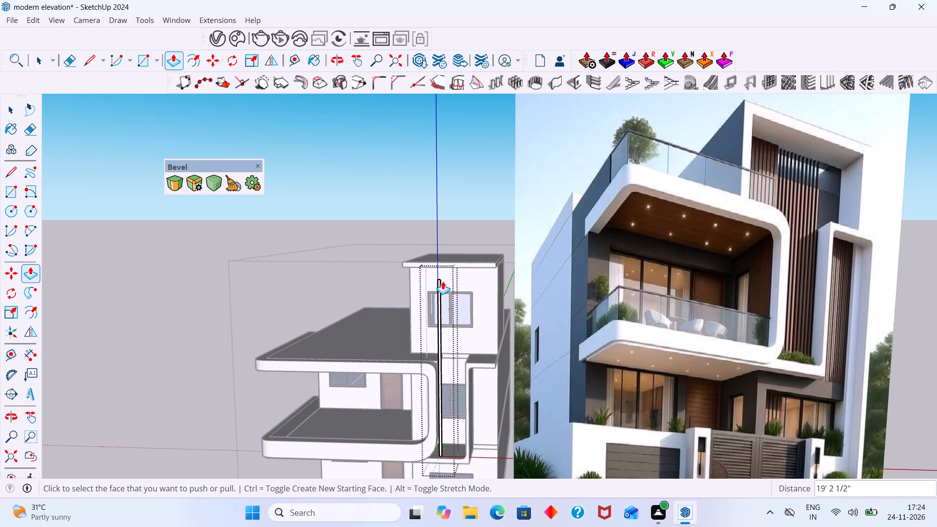
pyautogui.press('space')
pyautogui.moveTo(413, 302); pyautogui.dragTo(440, 342, button='middle')
pyautogui.click(468, 211)
# Extend the tall bar's top face up to the underside of the top roof slab, and leave the open groups.
pyautogui.moveTo(422, 291); pyautogui.dragTo(468, 351, button='middle')
pyautogui.scroll(3, 476, 342)
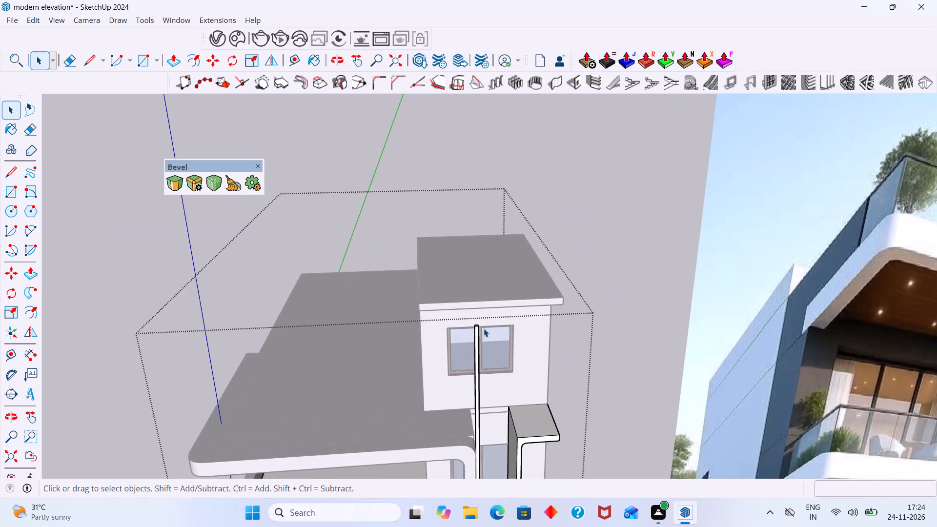
pyautogui.scroll(20, 484, 328)
pyautogui.scroll(1, 484, 328)
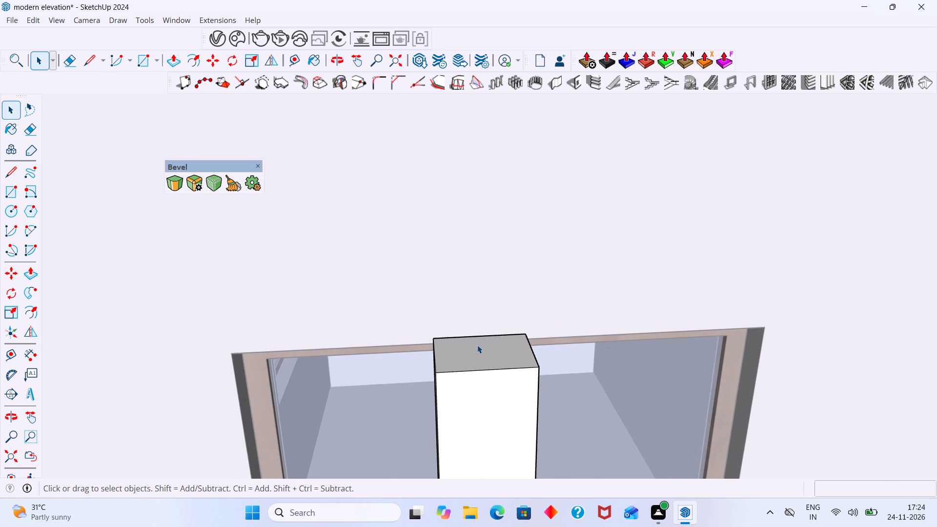
pyautogui.doubleClick(477, 345)
pyautogui.click(484, 353)
pyautogui.press('p')
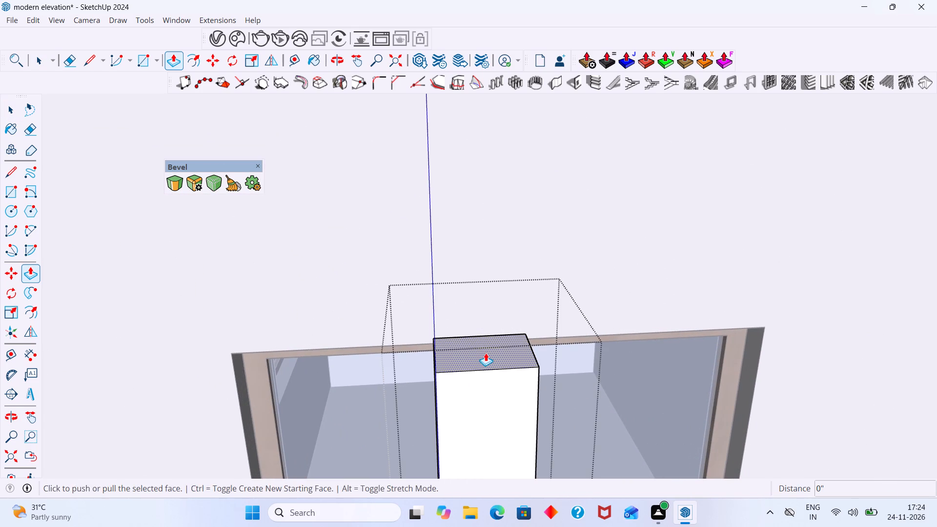
pyautogui.click(486, 353)
pyautogui.scroll(-15, 457, 250)
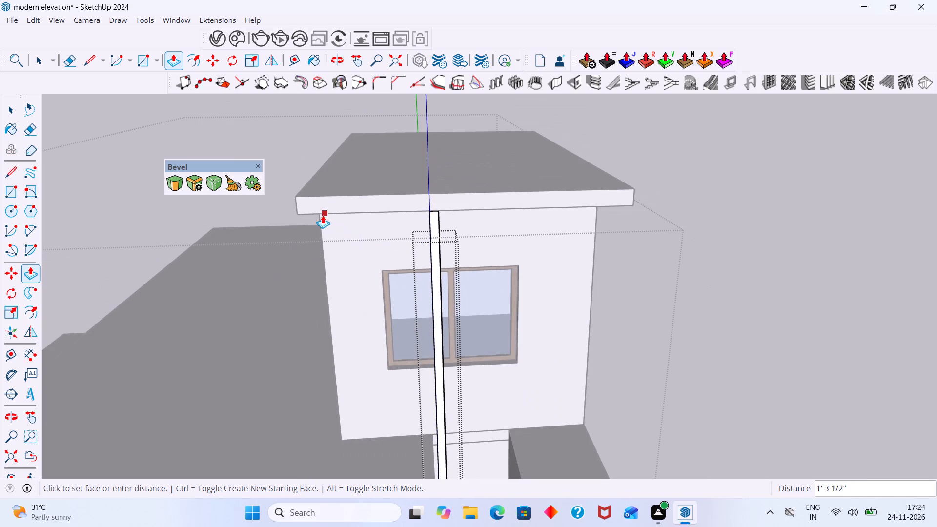
pyautogui.moveTo(322, 215); pyautogui.dragTo(448, 139, button='middle')
pyautogui.scroll(3, 491, 139)
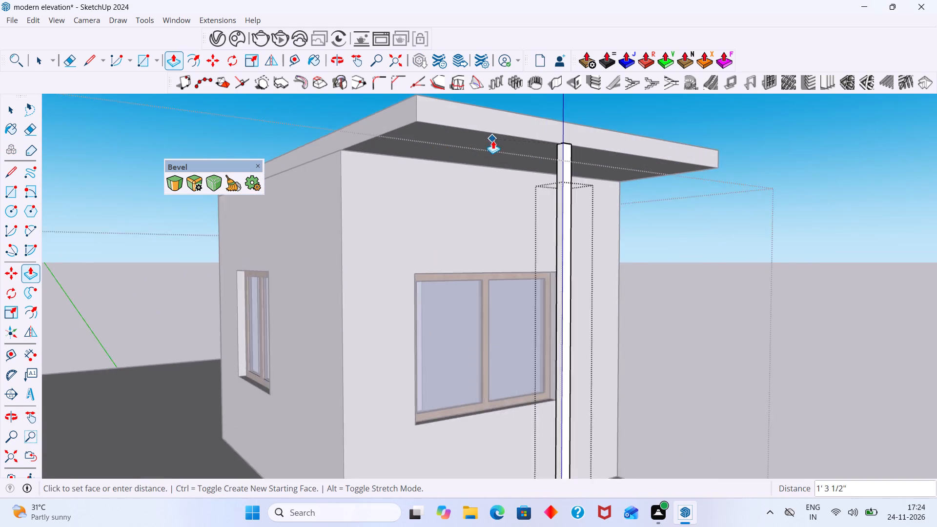
pyautogui.scroll(7, 493, 141)
pyautogui.scroll(-7, 394, 150)
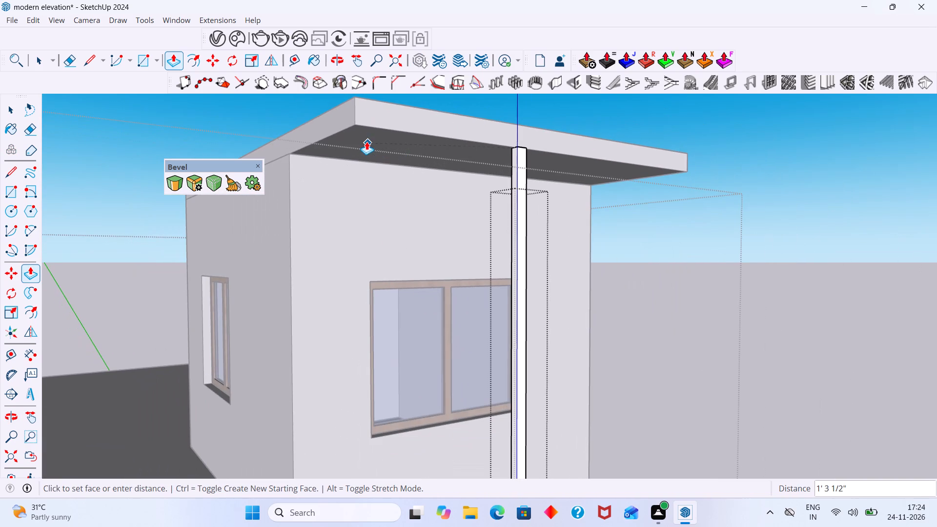
pyautogui.click(355, 127)
pyautogui.press('space')
pyautogui.scroll(-4, 393, 151)
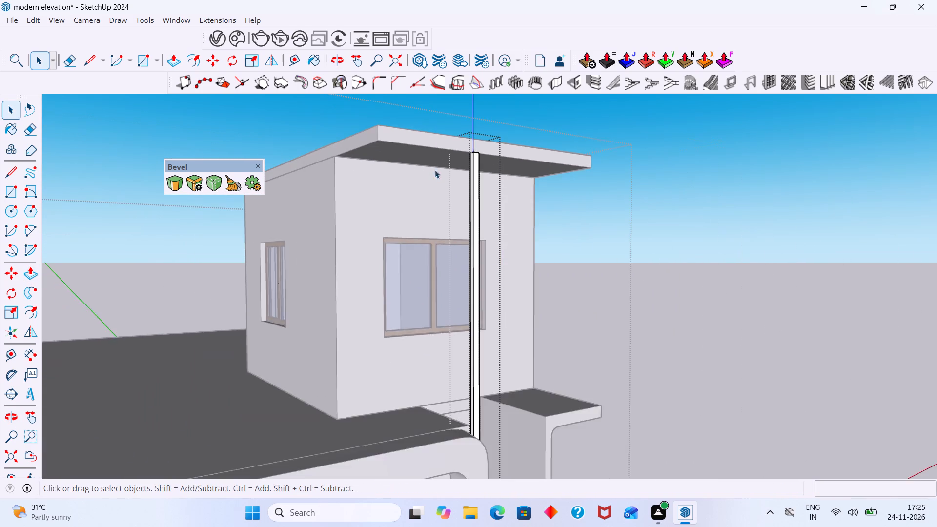
pyautogui.scroll(-4, 435, 170)
pyautogui.click(669, 142)
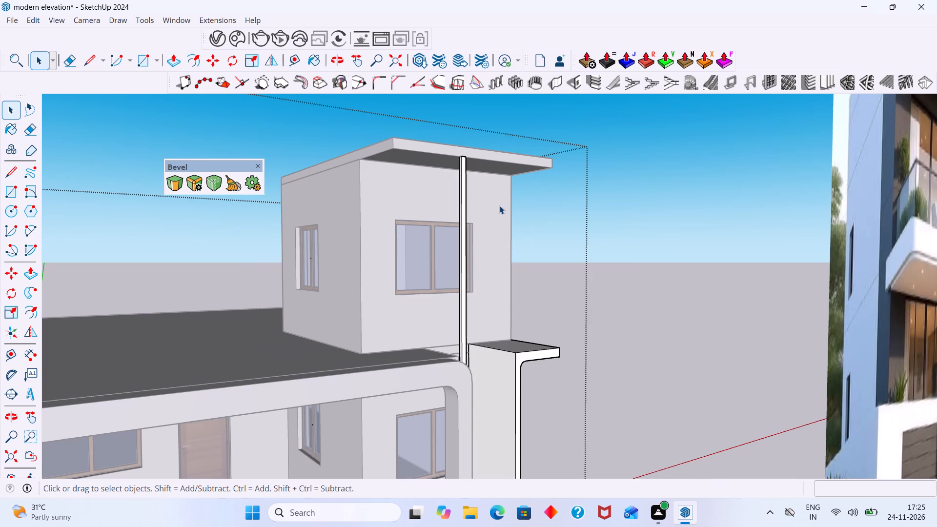
pyautogui.scroll(-8, 442, 216)
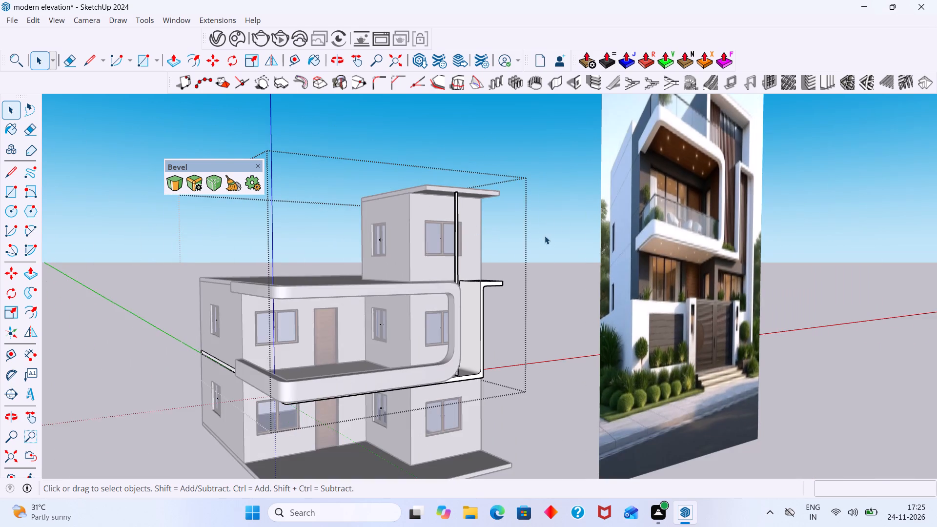
pyautogui.click(551, 237)
# Push/Pull the top roof slab's front face outward past the bar, referencing the rounded front corner of the slab below.
pyautogui.moveTo(385, 260); pyautogui.dragTo(342, 293, button='middle')
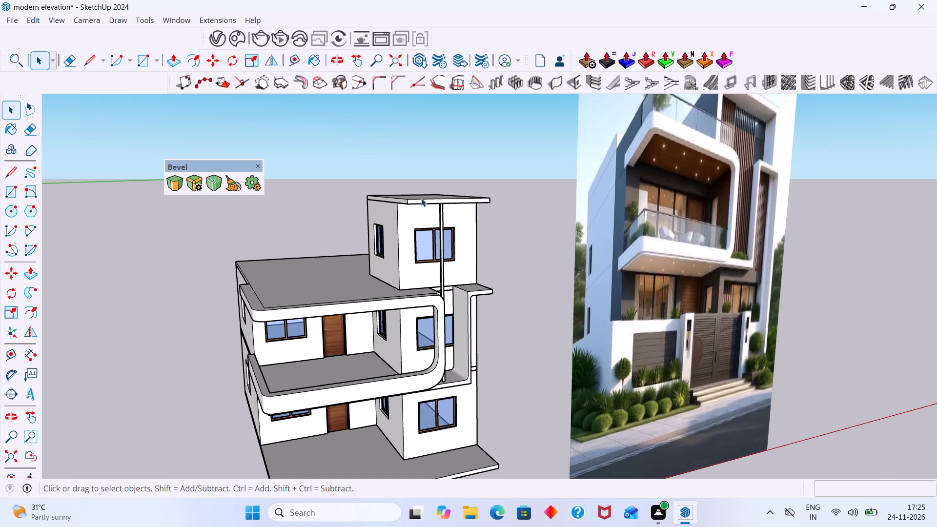
pyautogui.scroll(8, 421, 198)
pyautogui.moveTo(407, 198); pyautogui.dragTo(422, 236, button='middle')
pyautogui.scroll(8, 504, 235)
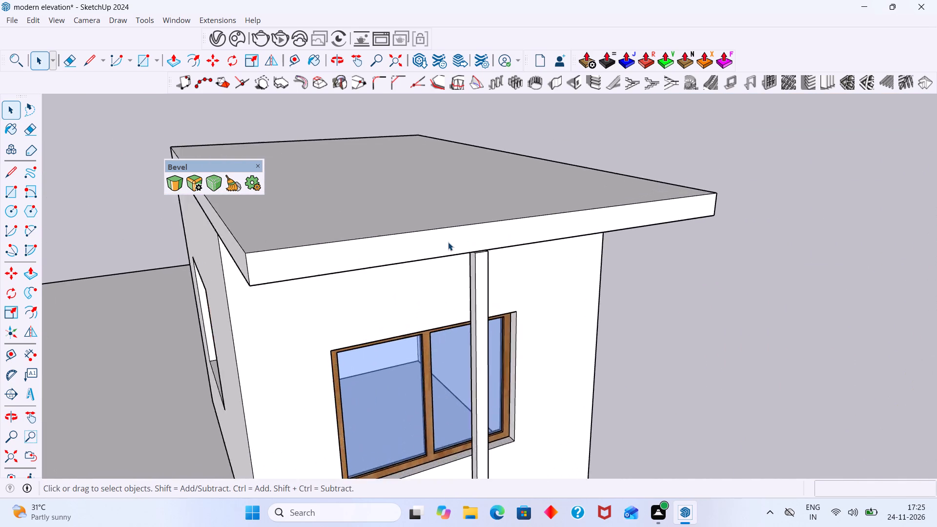
pyautogui.scroll(9, 448, 242)
pyautogui.doubleClick(489, 244)
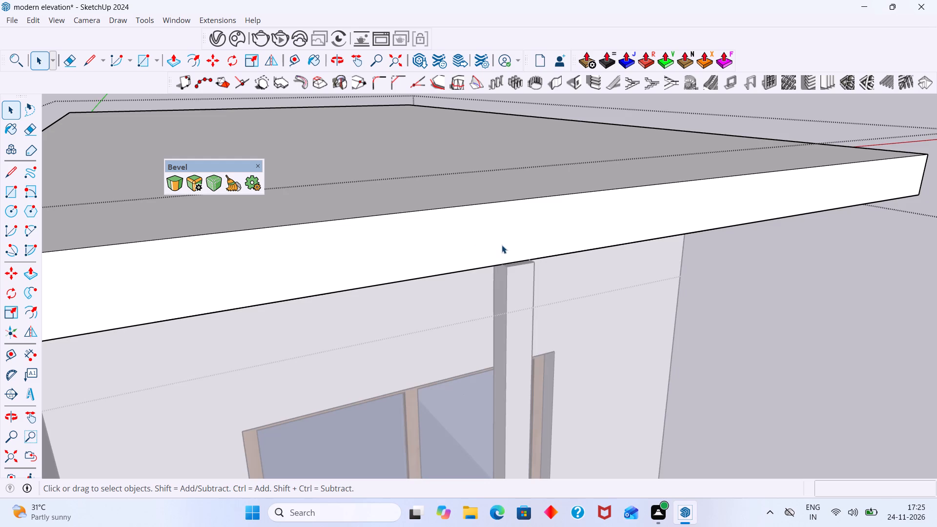
pyautogui.click(502, 245)
pyautogui.press('p')
pyautogui.click(502, 244)
pyautogui.scroll(-8, 550, 263)
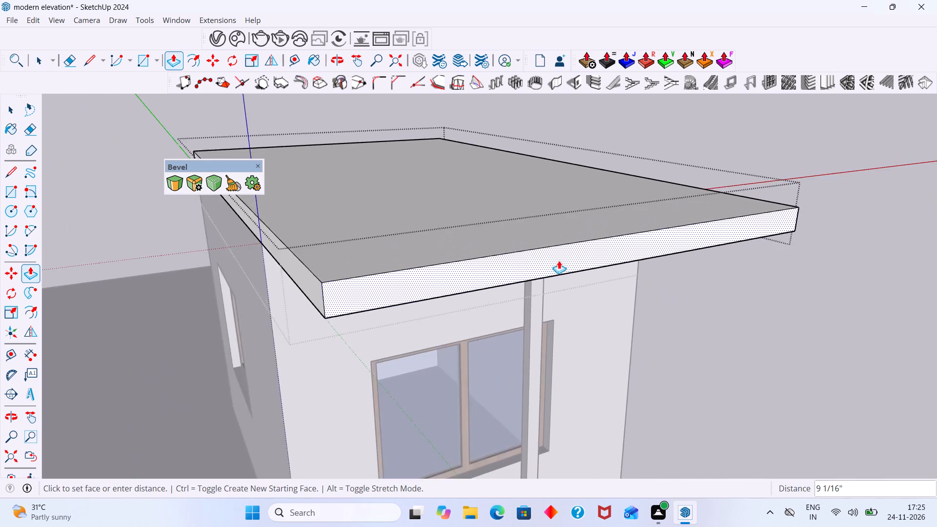
pyautogui.scroll(-18, 559, 261)
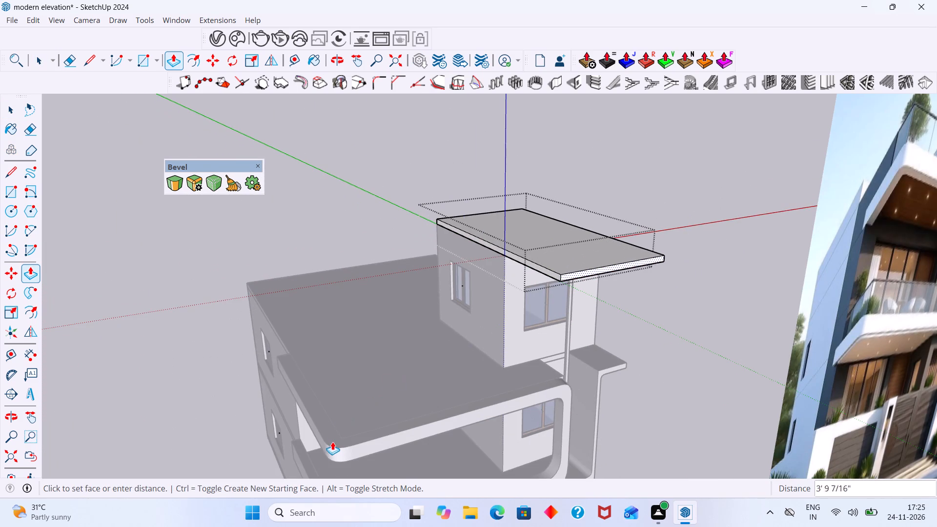
pyautogui.click(335, 446)
pyautogui.press('space')
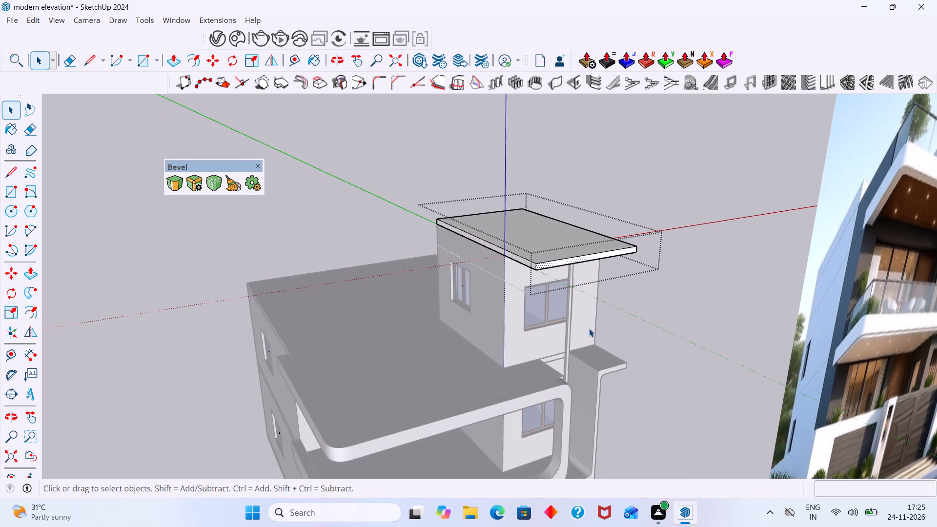
pyautogui.click(709, 298)
# Examine the underside of the extended top roof slab above the tall bar and the whole house beside the reference image.
pyautogui.moveTo(581, 258); pyautogui.dragTo(576, 173, button='middle')
pyautogui.scroll(10, 573, 173)
pyautogui.moveTo(550, 206); pyautogui.dragTo(546, 175, button='middle')
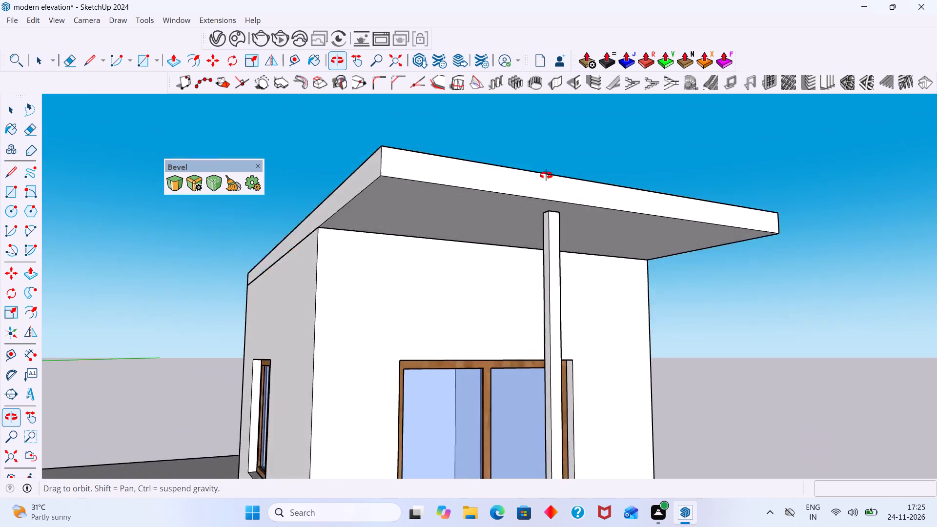
pyautogui.moveTo(546, 175); pyautogui.dragTo(544, 135, button='middle')
pyautogui.scroll(-20, 550, 174)
pyautogui.scroll(-5, 550, 174)
pyautogui.moveTo(574, 282); pyautogui.dragTo(534, 339, button='middle')
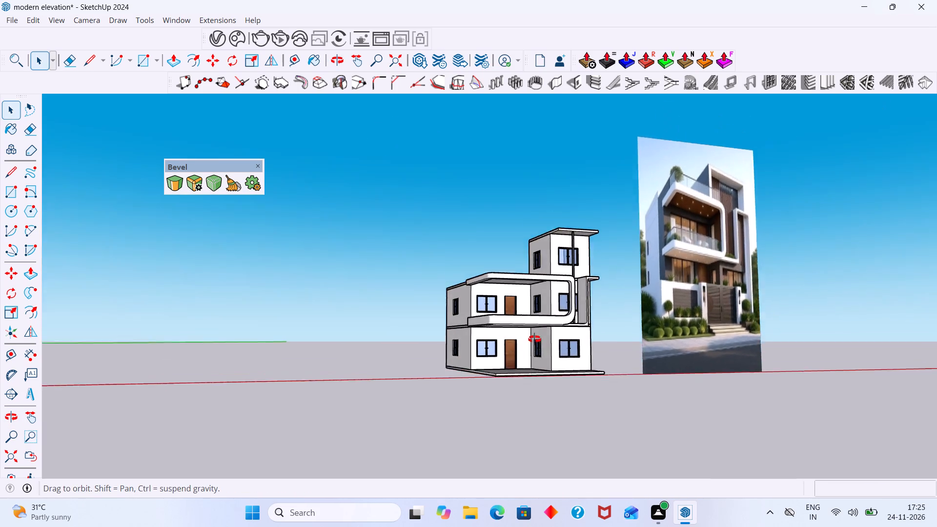
pyautogui.moveTo(534, 339); pyautogui.dragTo(435, 432, button='middle')
# Open the nested groups in the gap and copy the tall bar about 3 7/16" sideways along the gap floor toward the vertical frame.
pyautogui.scroll(11, 588, 339)
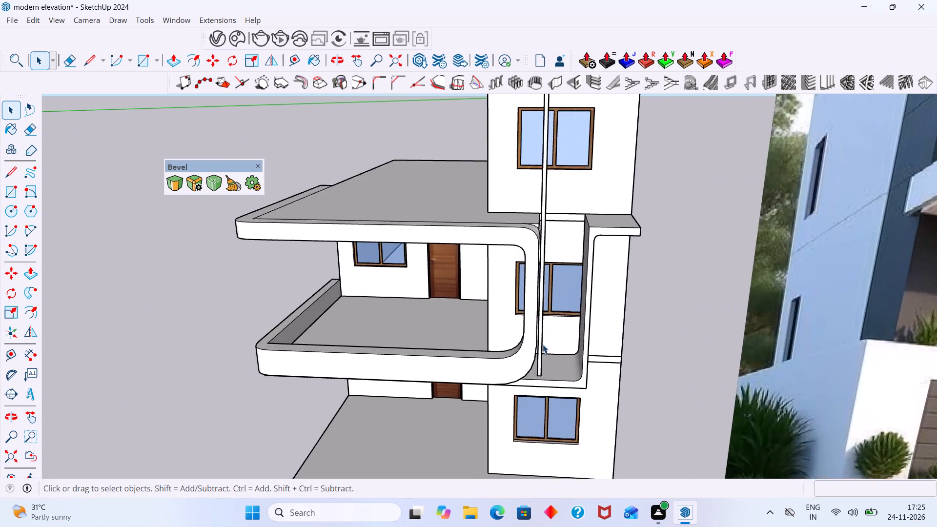
pyautogui.scroll(14, 543, 345)
pyautogui.click(541, 352)
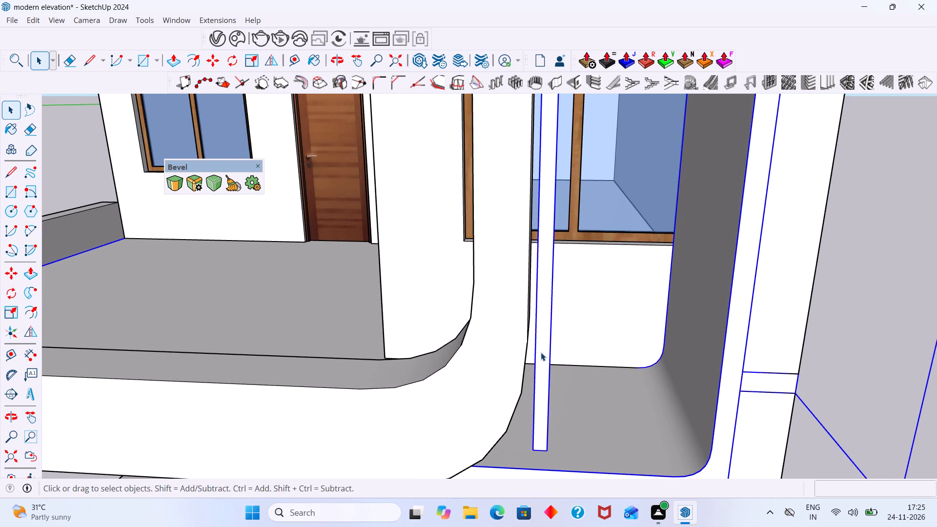
pyautogui.doubleClick(541, 352)
pyautogui.doubleClick(547, 365)
pyautogui.doubleClick(548, 372)
pyautogui.click(542, 371)
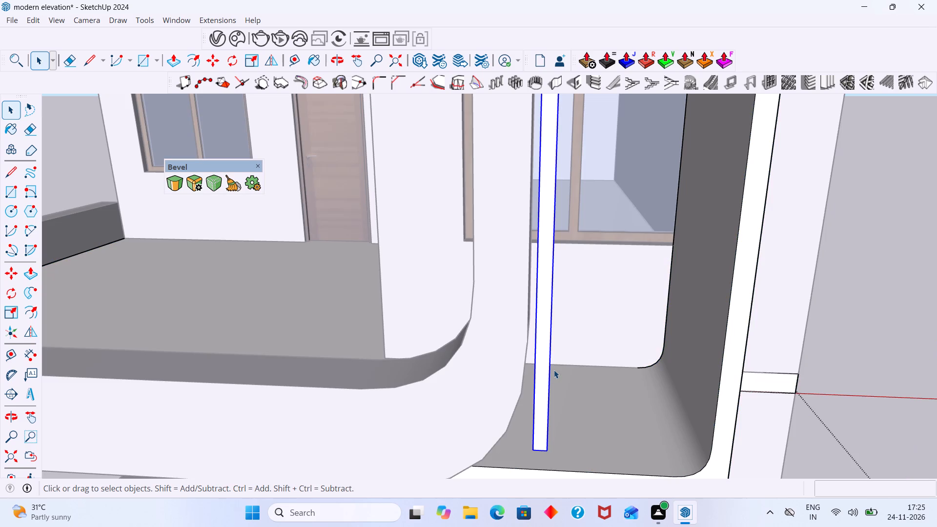
pyautogui.press('m')
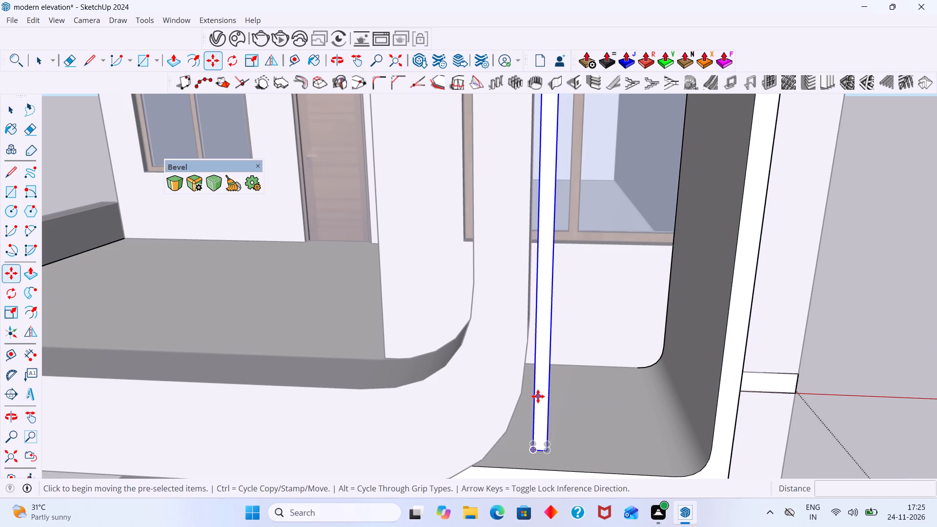
pyautogui.scroll(5, 525, 453)
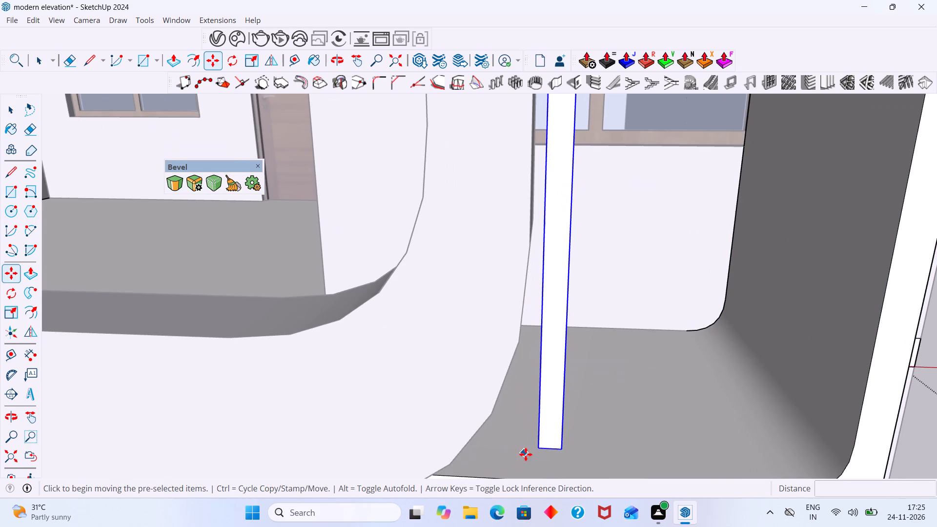
pyautogui.click(539, 449)
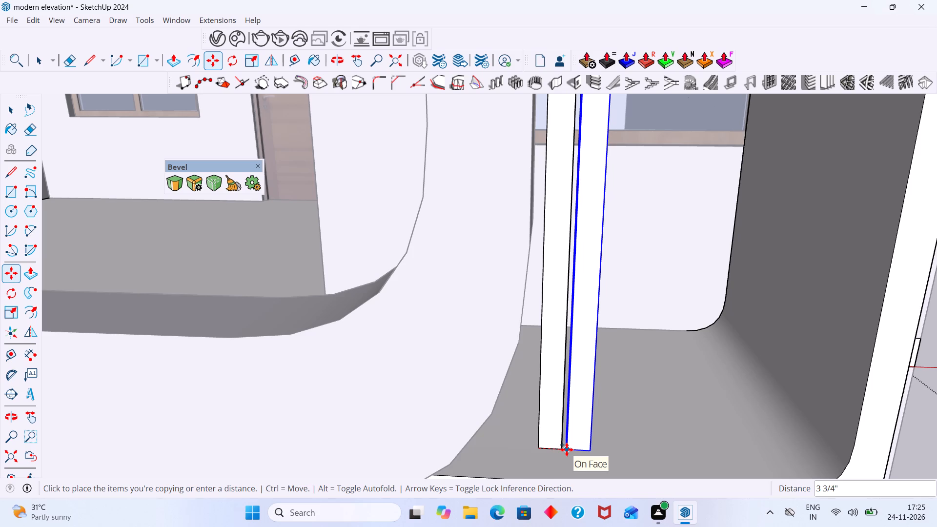
pyautogui.scroll(-13, 567, 449)
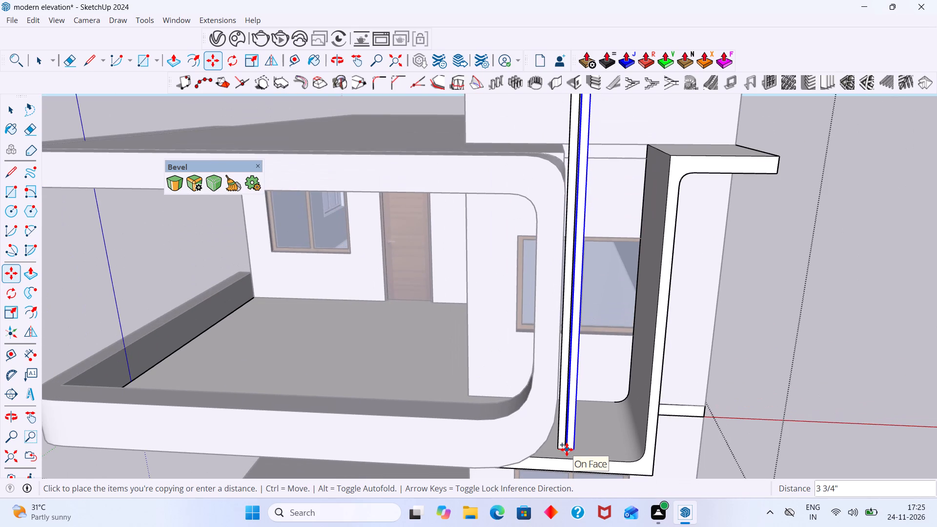
pyautogui.scroll(7, 567, 449)
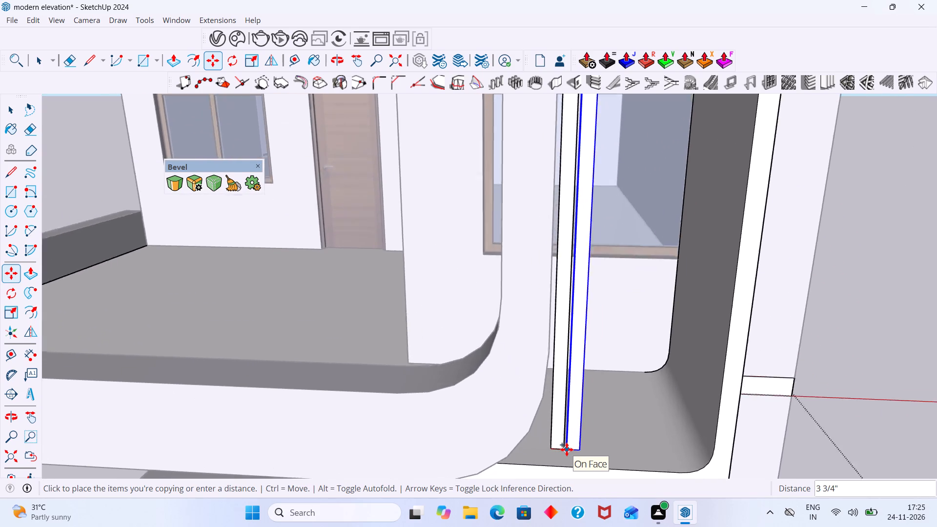
pyautogui.scroll(12, 567, 449)
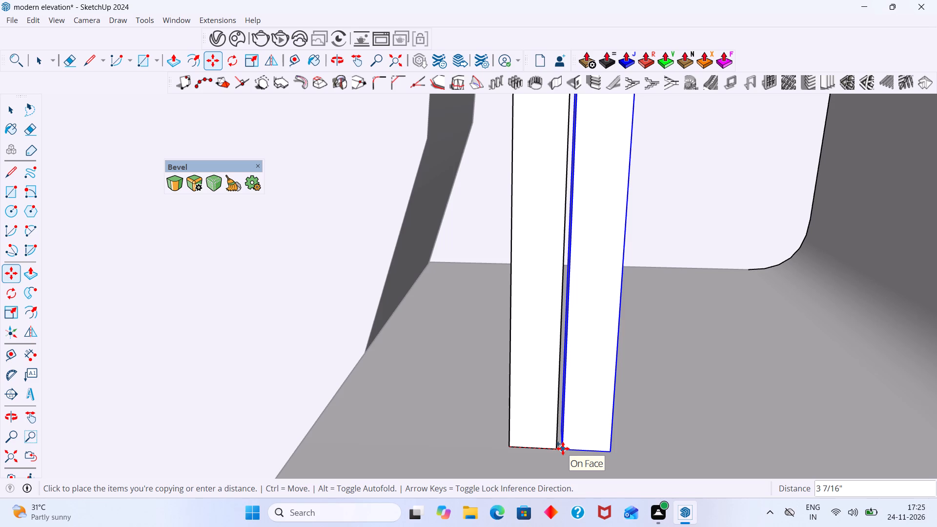
pyautogui.click(563, 448)
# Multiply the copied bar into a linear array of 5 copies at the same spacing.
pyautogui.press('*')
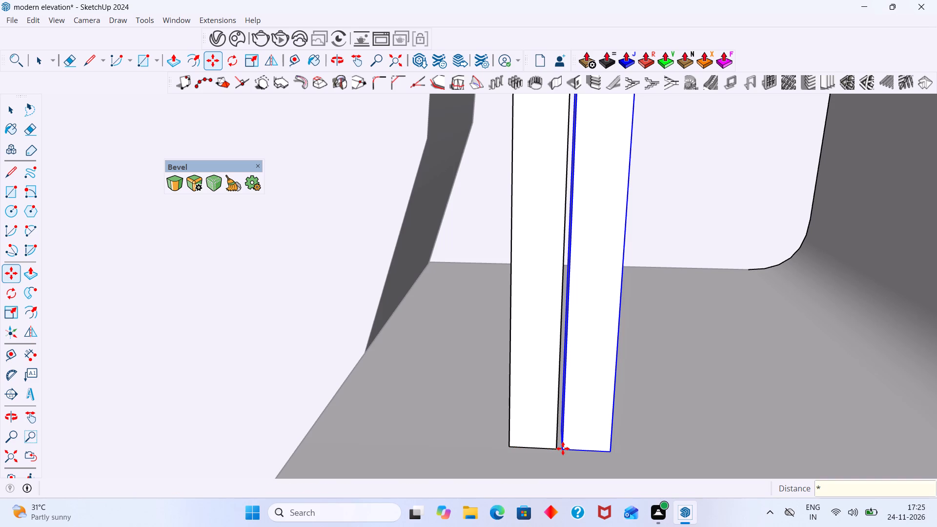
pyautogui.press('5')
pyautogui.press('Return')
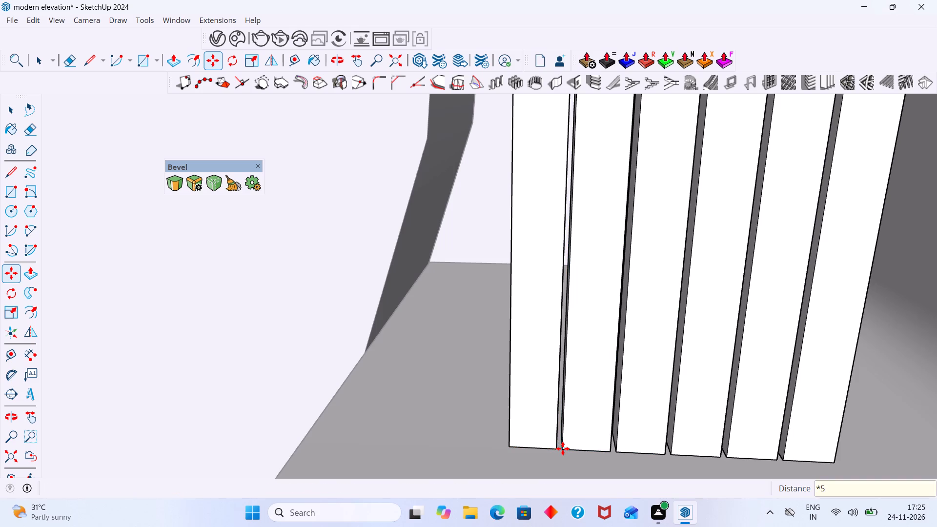
# Set the bar array to 9 copies at the same spacing across the gap, and leave the bar's group.
pyautogui.press('*')
pyautogui.press('9')
pyautogui.press('Return')
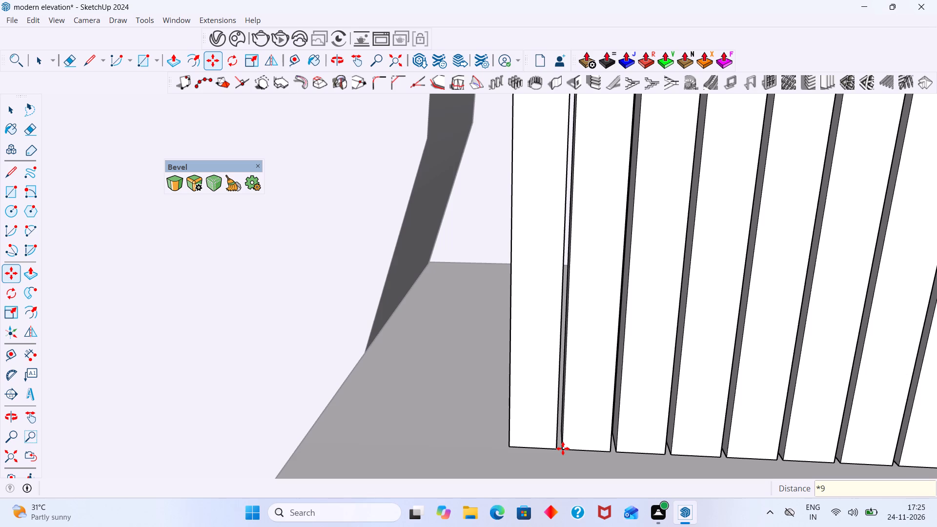
pyautogui.press('space')
pyautogui.scroll(-17, 563, 447)
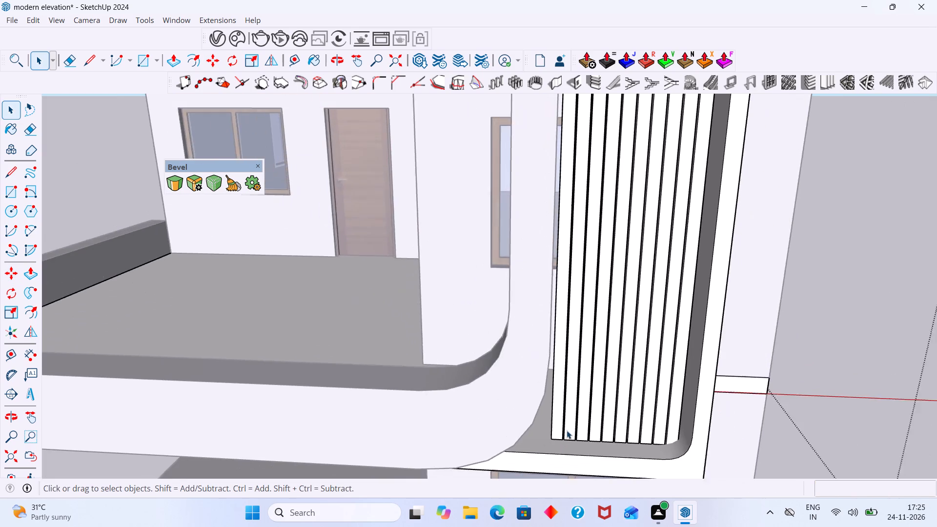
pyautogui.scroll(-1, 567, 430)
pyautogui.click(821, 308)
# Compare the row of vertical bars with the slats in the reference image, and leave the remaining open group.
pyautogui.scroll(-4, 755, 318)
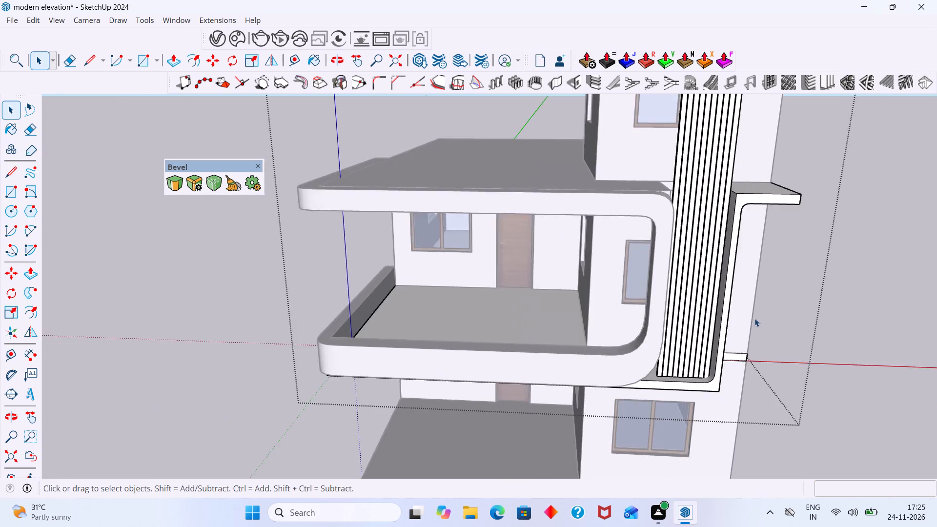
pyautogui.scroll(-7, 754, 318)
pyautogui.keyDown('shift'); pyautogui.moveTo(732, 304); pyautogui.dragTo(458, 304, button='middle'); pyautogui.keyUp('shift')
pyautogui.scroll(-6, 458, 301)
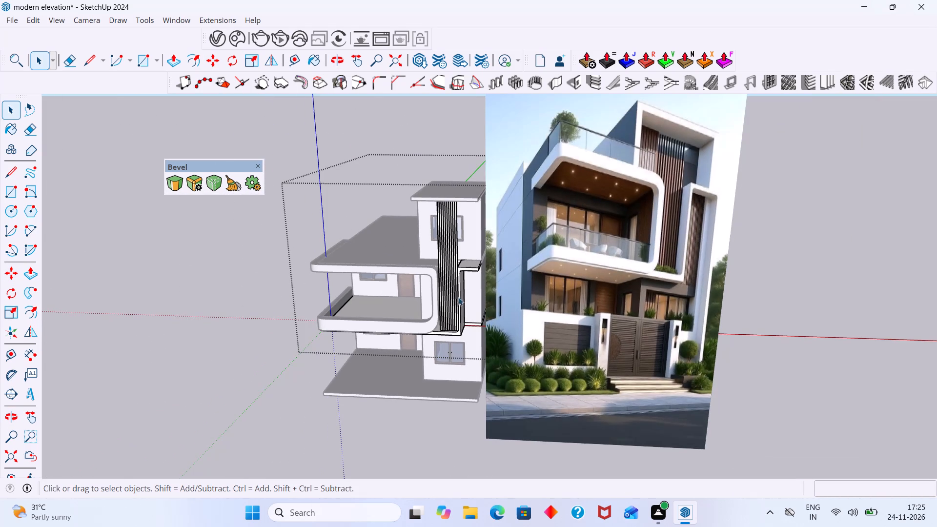
pyautogui.scroll(4, 455, 214)
pyautogui.moveTo(446, 217); pyautogui.dragTo(455, 218, button='middle')
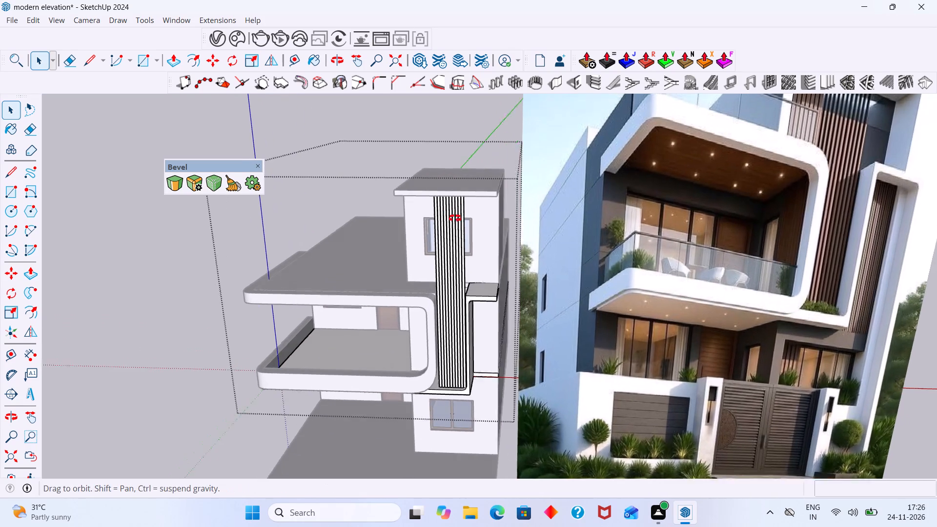
pyautogui.moveTo(455, 218); pyautogui.dragTo(458, 219, button='middle')
pyautogui.scroll(1, 458, 219)
pyautogui.scroll(-3, 458, 219)
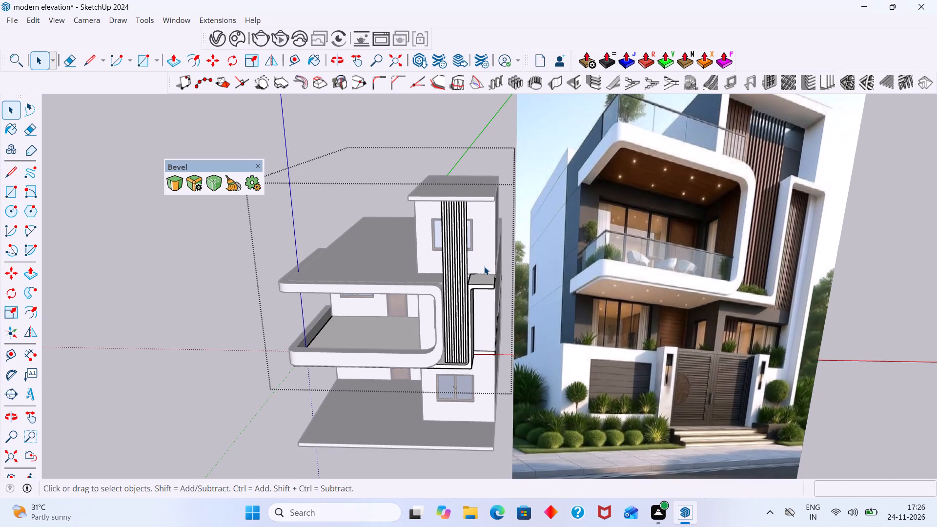
pyautogui.moveTo(470, 258); pyautogui.dragTo(460, 243, button='middle')
pyautogui.scroll(-1, 459, 242)
pyautogui.moveTo(457, 247); pyautogui.dragTo(407, 232, button='middle')
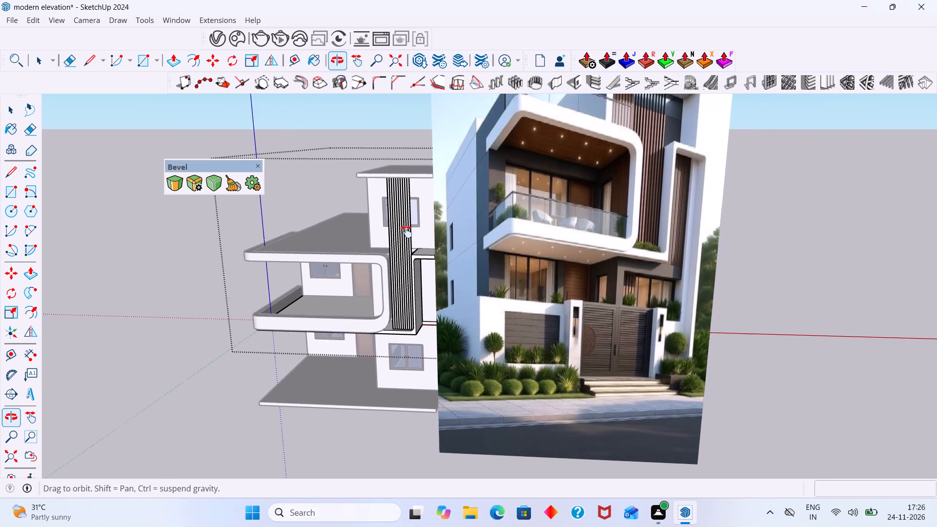
pyautogui.moveTo(407, 232); pyautogui.dragTo(405, 232, button='middle')
pyautogui.moveTo(422, 280); pyautogui.dragTo(445, 276, button='middle')
pyautogui.click(444, 449)
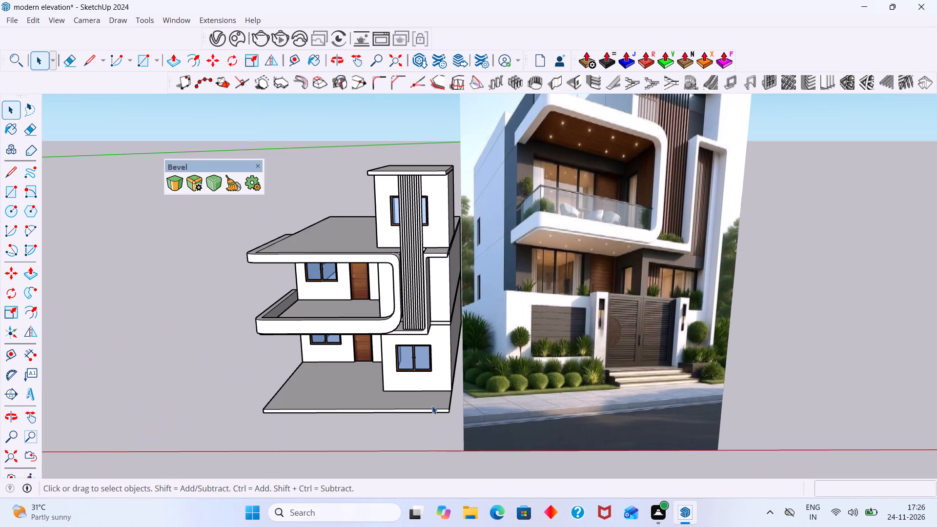
# Inspect the bars up close where they pass the balcony frame and the top of the vertical frame.
pyautogui.moveTo(421, 389); pyautogui.dragTo(437, 416, button='middle')
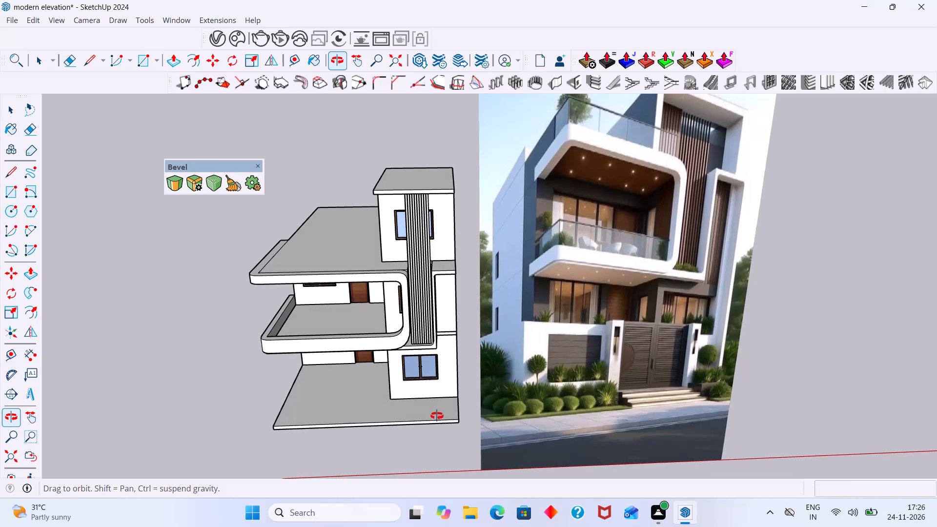
pyautogui.moveTo(437, 416); pyautogui.dragTo(459, 416, button='middle')
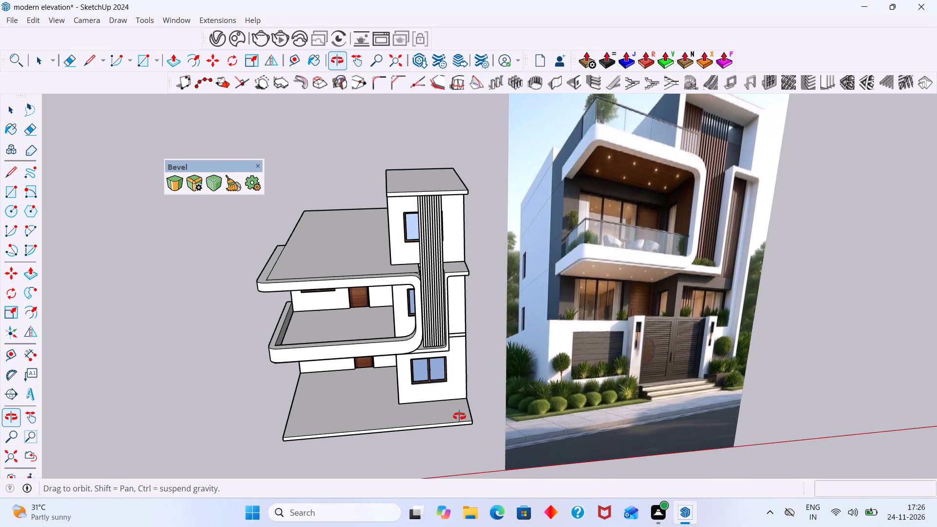
pyautogui.moveTo(459, 416); pyautogui.dragTo(444, 405, button='middle')
pyautogui.scroll(5, 399, 268)
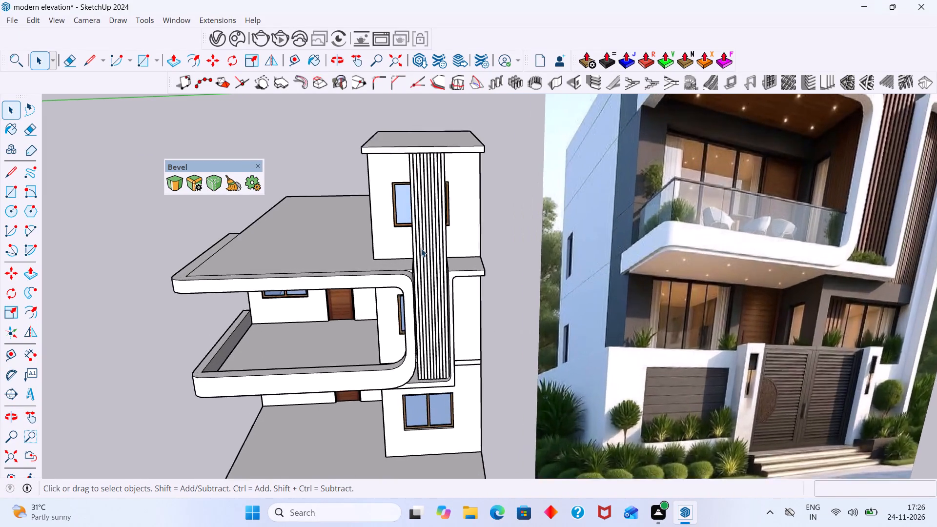
pyautogui.scroll(20, 421, 248)
pyautogui.scroll(1, 421, 248)
pyautogui.scroll(1, 444, 283)
pyautogui.scroll(-4, 444, 283)
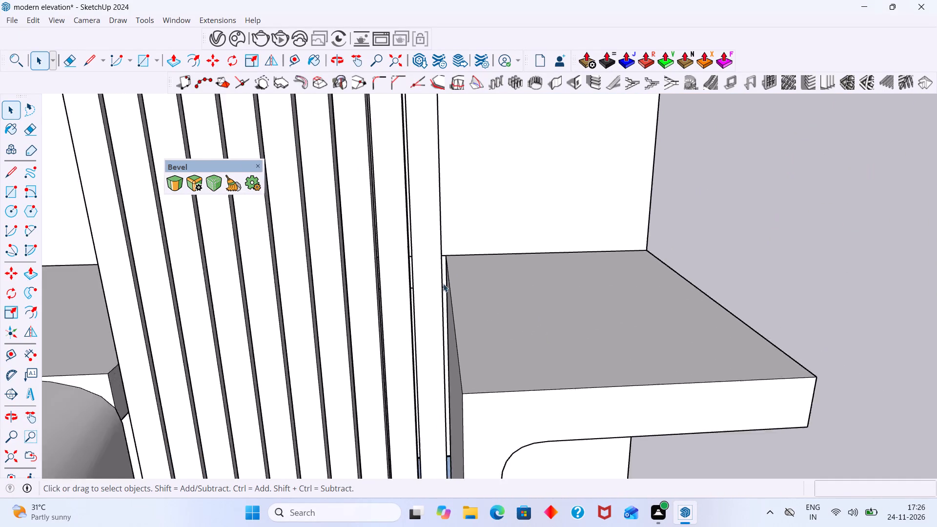
pyautogui.scroll(-6, 443, 284)
pyautogui.moveTo(442, 284); pyautogui.dragTo(390, 285, button='middle')
pyautogui.scroll(4, 392, 286)
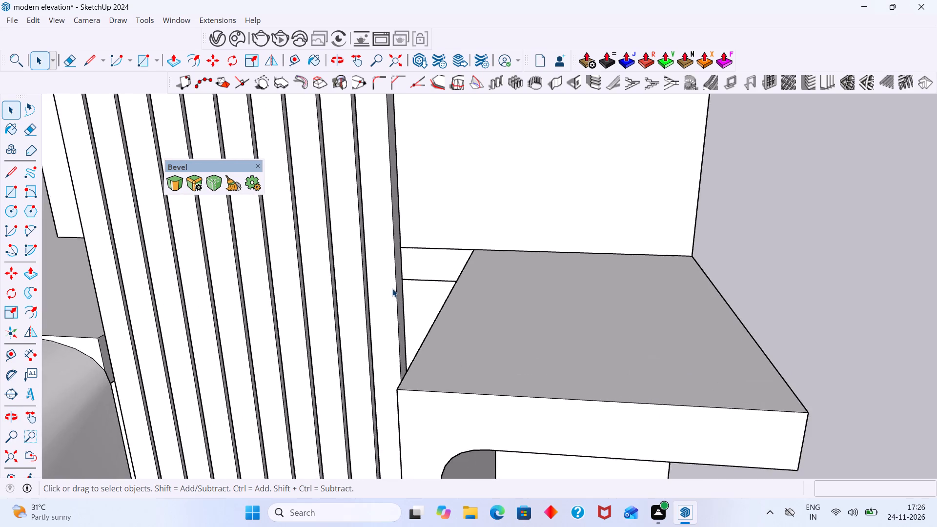
pyautogui.scroll(8, 392, 288)
pyautogui.scroll(-9, 407, 301)
pyautogui.moveTo(416, 320); pyautogui.dragTo(476, 326, button='middle')
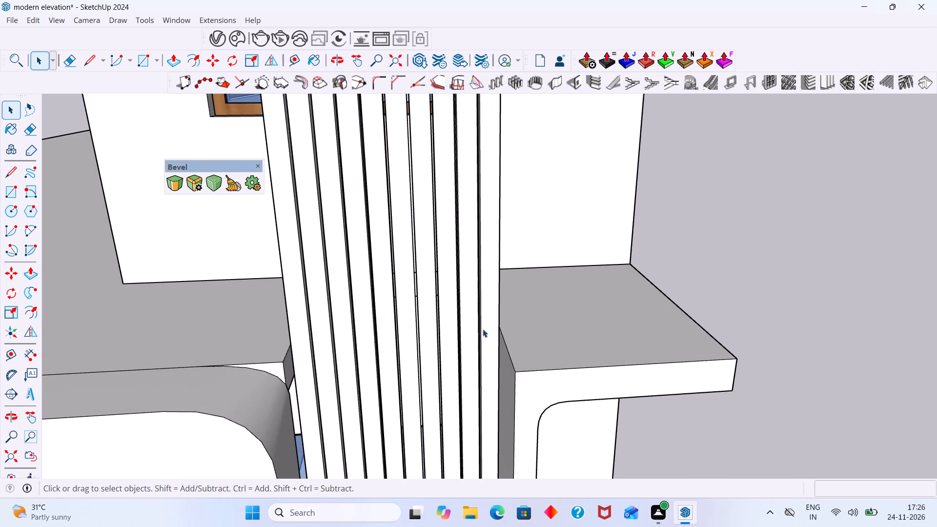
pyautogui.scroll(7, 493, 335)
pyautogui.moveTo(496, 333); pyautogui.dragTo(466, 310, button='middle')
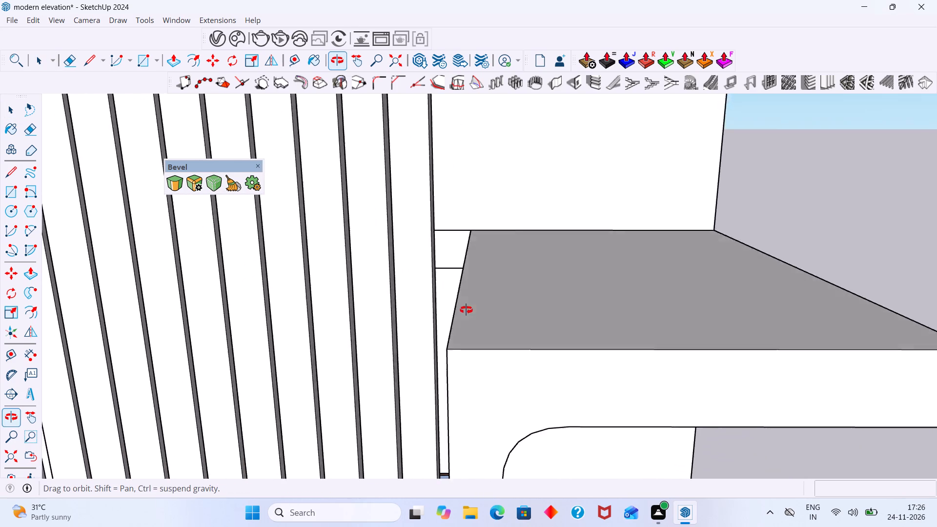
pyautogui.moveTo(466, 310); pyautogui.dragTo(477, 304, button='middle')
pyautogui.scroll(-15, 477, 303)
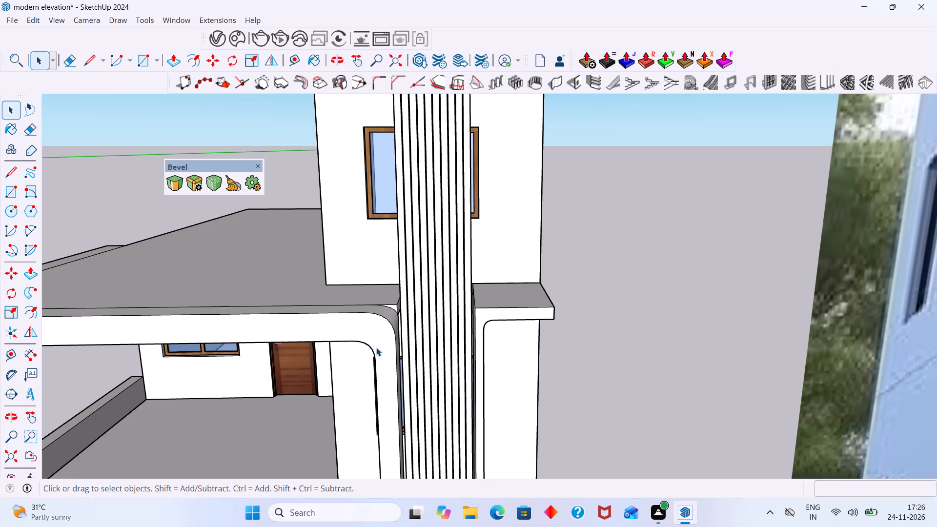
# Examine the narrow gaps between the bars, and compare the whole elevation with the reference image from several angles.
pyautogui.scroll(-11, 578, 287)
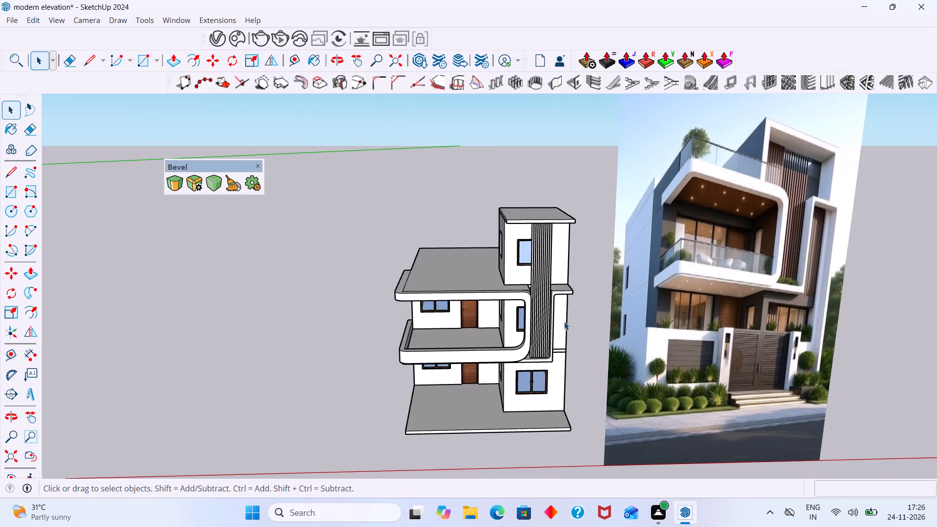
pyautogui.moveTo(564, 322); pyautogui.dragTo(611, 288, button='middle')
pyautogui.scroll(12, 593, 266)
pyautogui.moveTo(509, 268); pyautogui.dragTo(419, 312, button='middle')
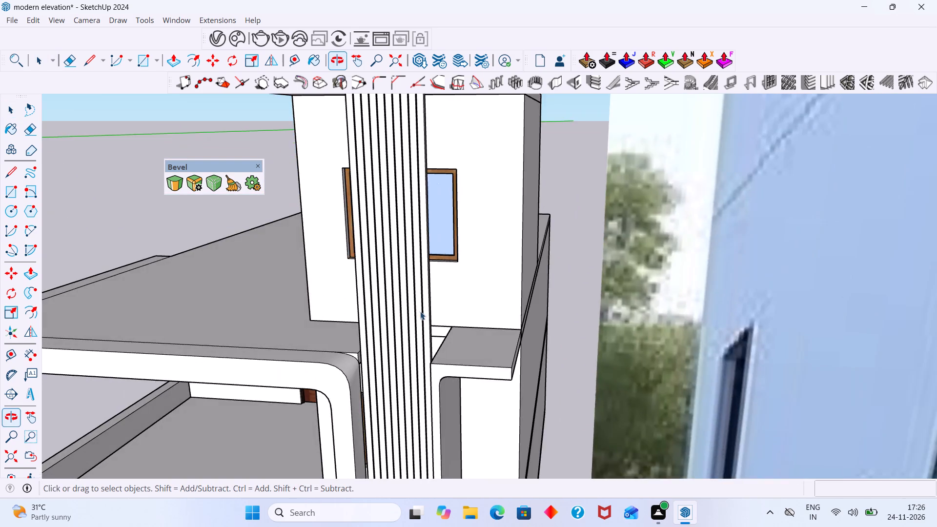
pyautogui.scroll(20, 420, 311)
pyautogui.scroll(1, 420, 311)
pyautogui.moveTo(400, 290); pyautogui.dragTo(449, 301, button='middle')
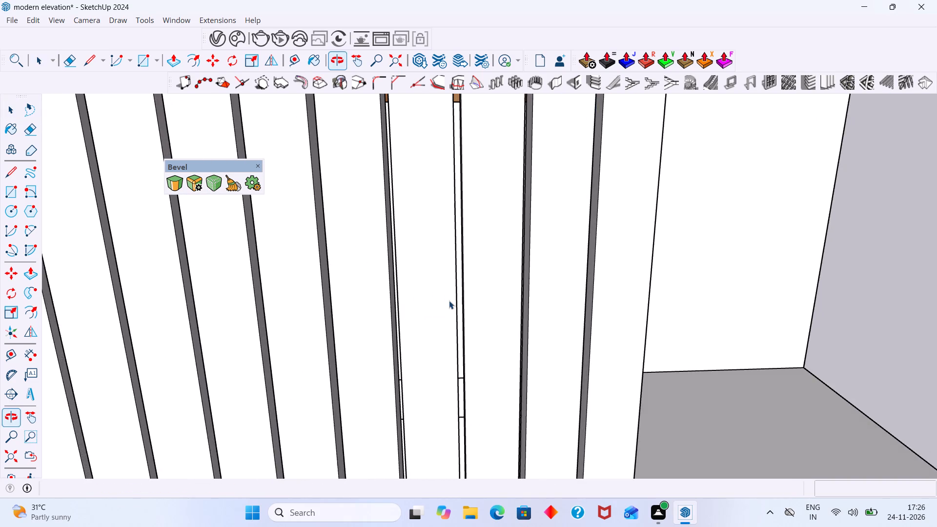
pyautogui.scroll(-20, 448, 301)
pyautogui.scroll(-15, 448, 301)
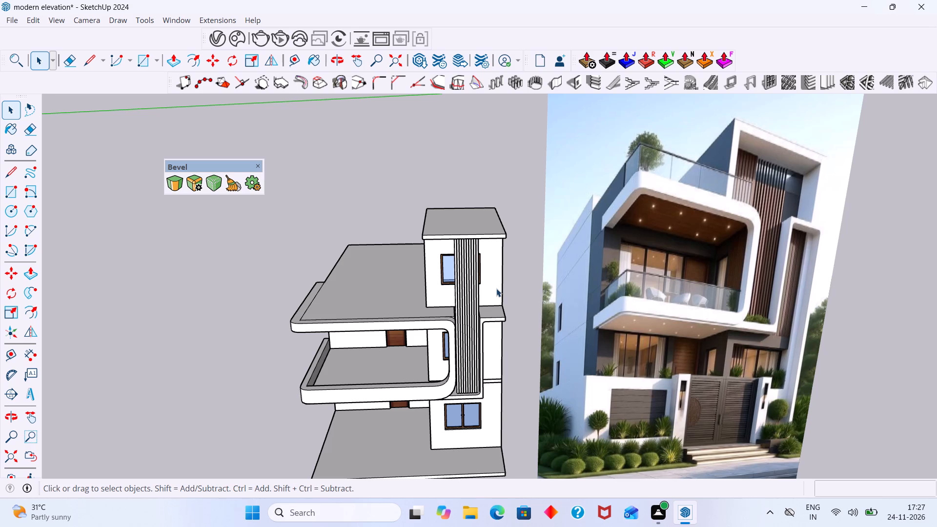
pyautogui.scroll(-3, 462, 307)
pyautogui.keyDown('shift'); pyautogui.moveTo(462, 307); pyautogui.dragTo(412, 316, button='middle'); pyautogui.keyUp('shift')
pyautogui.moveTo(408, 316); pyautogui.dragTo(473, 306, button='middle')
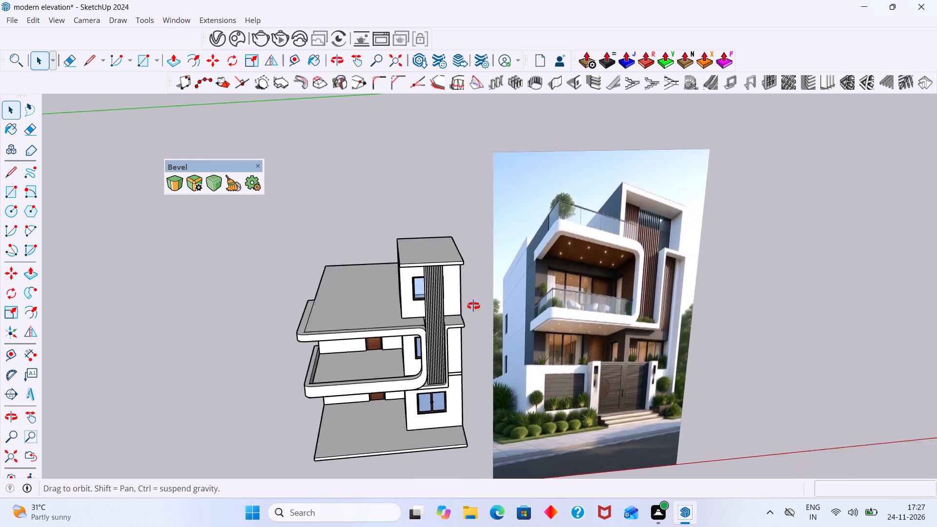
# Compare the top-storey room and the vertical bars with the reference image from several angles.
pyautogui.moveTo(473, 306); pyautogui.dragTo(494, 301, button='middle')
pyautogui.scroll(3, 495, 292)
pyautogui.click(503, 291)
pyautogui.scroll(-5, 503, 291)
pyautogui.moveTo(501, 291); pyautogui.dragTo(396, 306, button='middle')
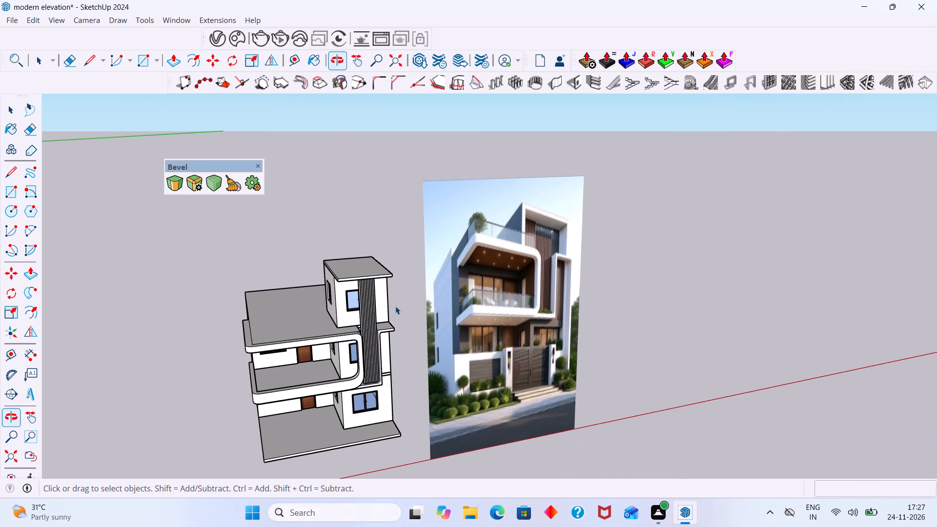
pyautogui.moveTo(389, 312); pyautogui.dragTo(352, 333, button='middle')
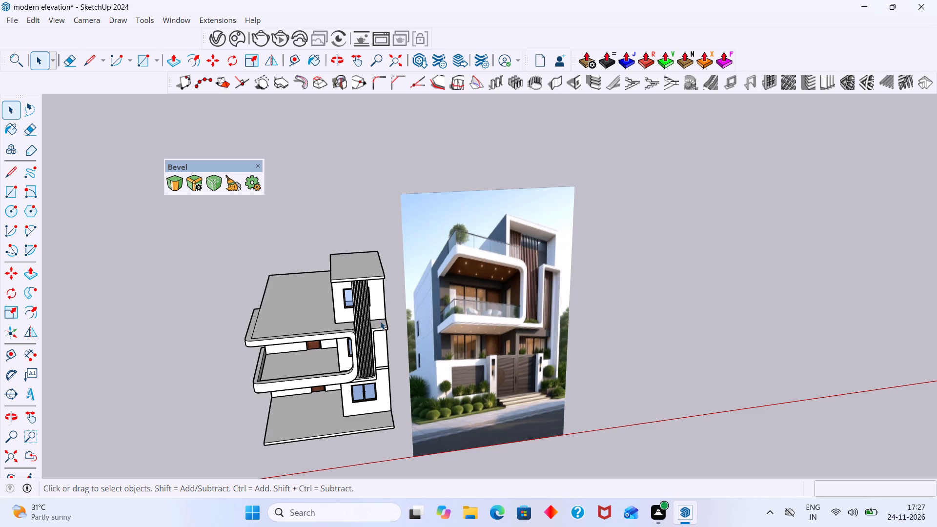
pyautogui.scroll(2, 366, 316)
pyautogui.moveTo(362, 316); pyautogui.dragTo(335, 316, button='middle')
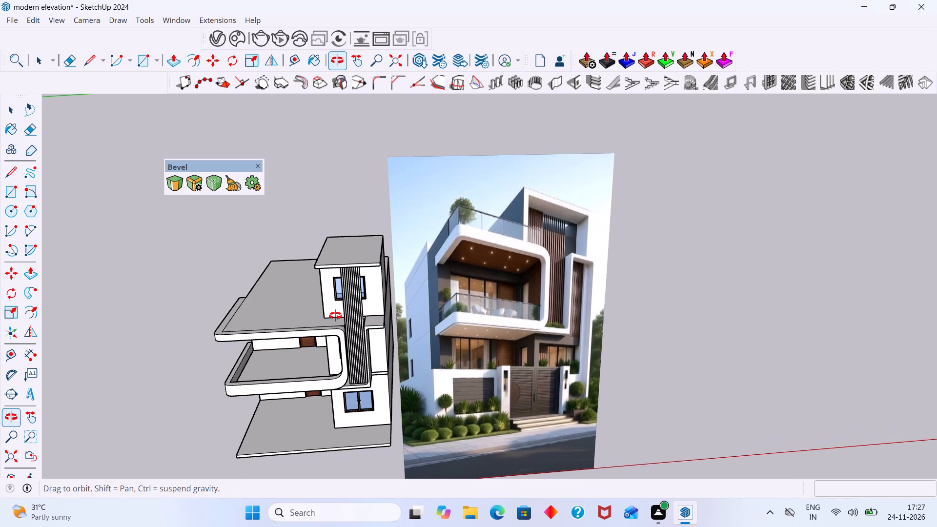
pyautogui.moveTo(335, 316); pyautogui.dragTo(435, 304, button='middle')
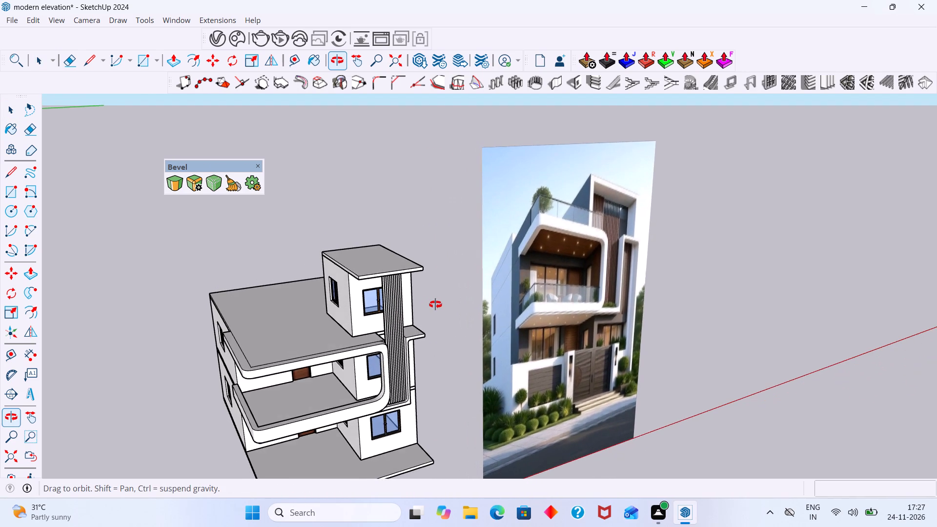
pyautogui.moveTo(435, 304); pyautogui.dragTo(430, 305, button='middle')
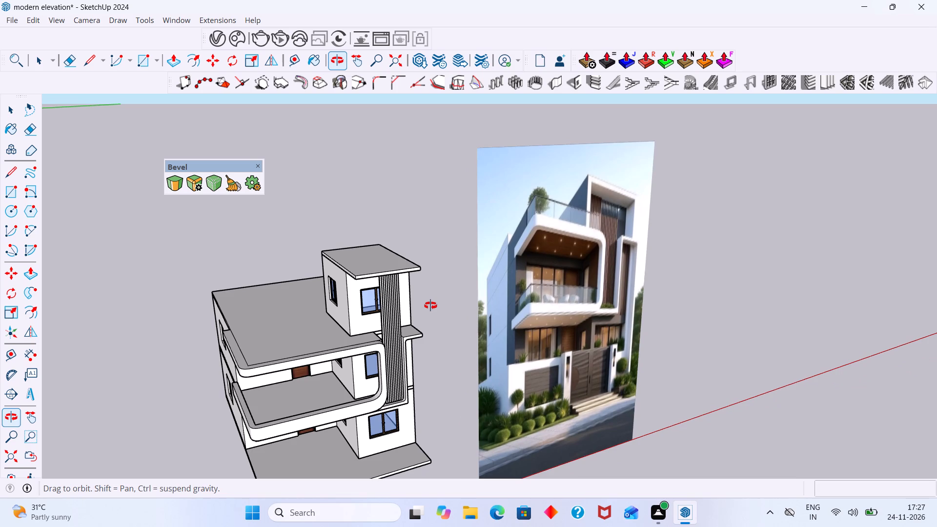
pyautogui.moveTo(430, 305); pyautogui.dragTo(430, 306, button='middle')
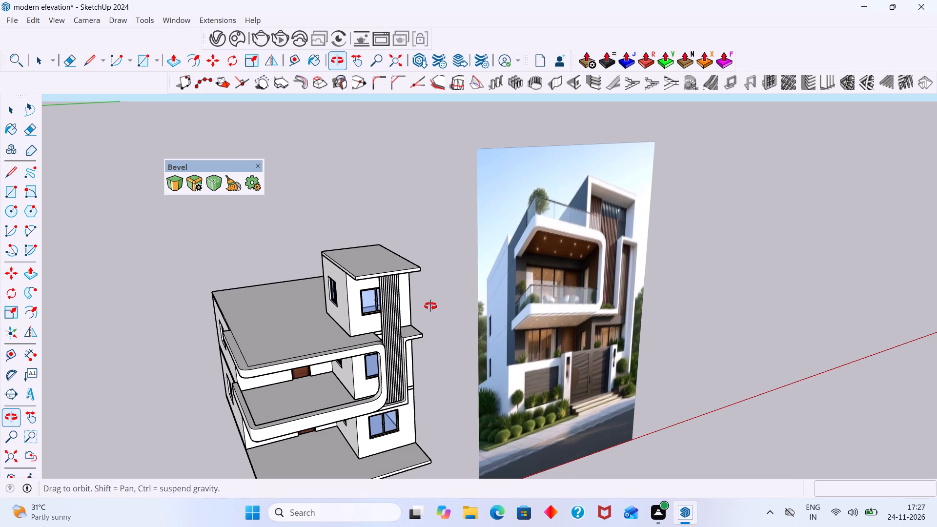
pyautogui.moveTo(430, 306); pyautogui.dragTo(414, 310, button='middle')
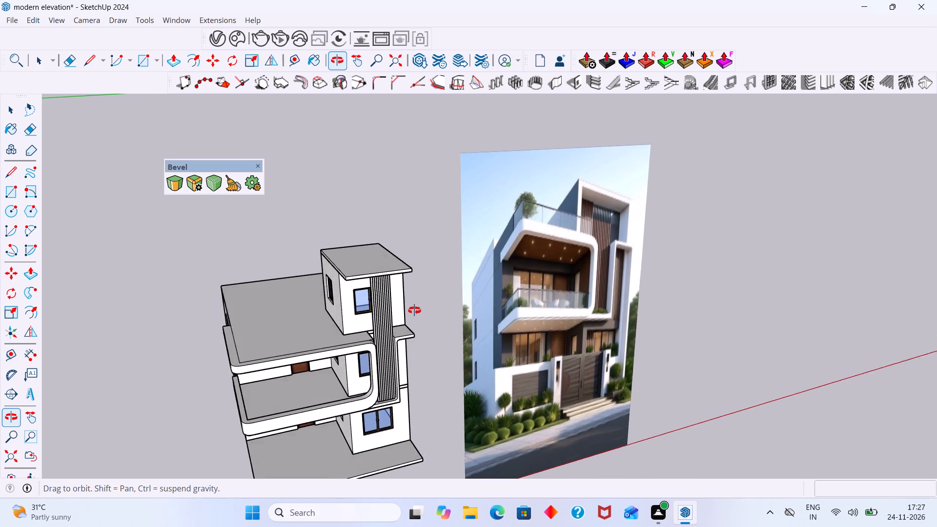
pyautogui.moveTo(414, 310); pyautogui.dragTo(357, 327, button='middle')
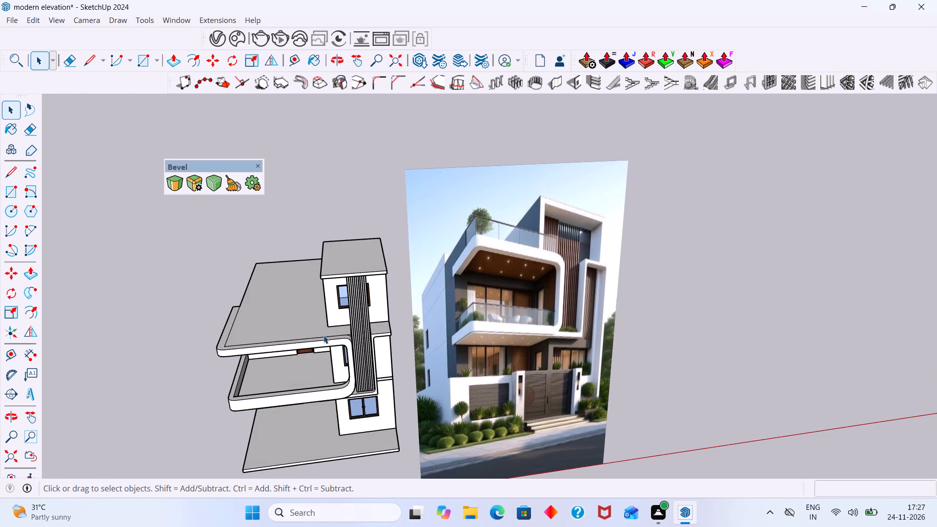
pyautogui.scroll(1, 350, 331)
pyautogui.moveTo(350, 328); pyautogui.dragTo(477, 322, button='middle')
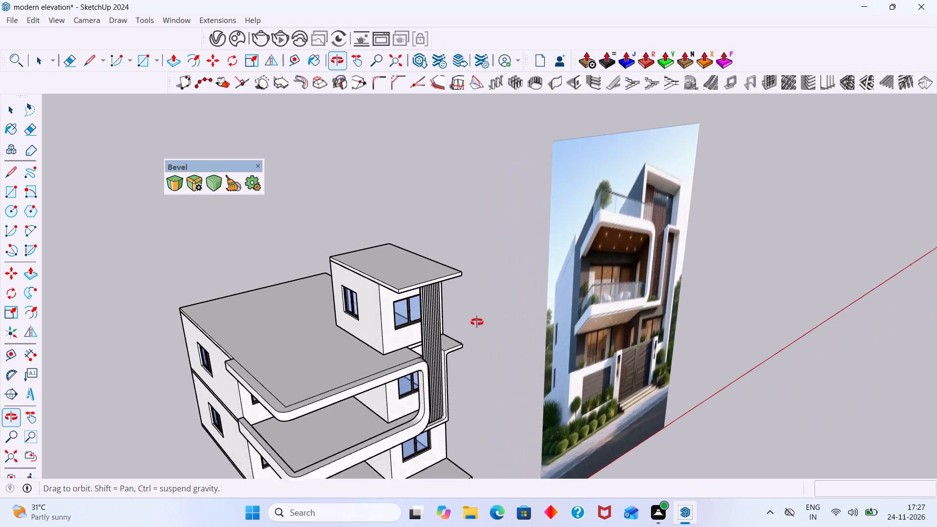
pyautogui.moveTo(477, 322); pyautogui.dragTo(507, 313, button='middle')
# Examine the underside of the top roof slab's overhang where it meets the room's front wall corner.
pyautogui.scroll(2, 405, 285)
pyautogui.moveTo(411, 286); pyautogui.dragTo(404, 240, button='middle')
pyautogui.scroll(1, 411, 286)
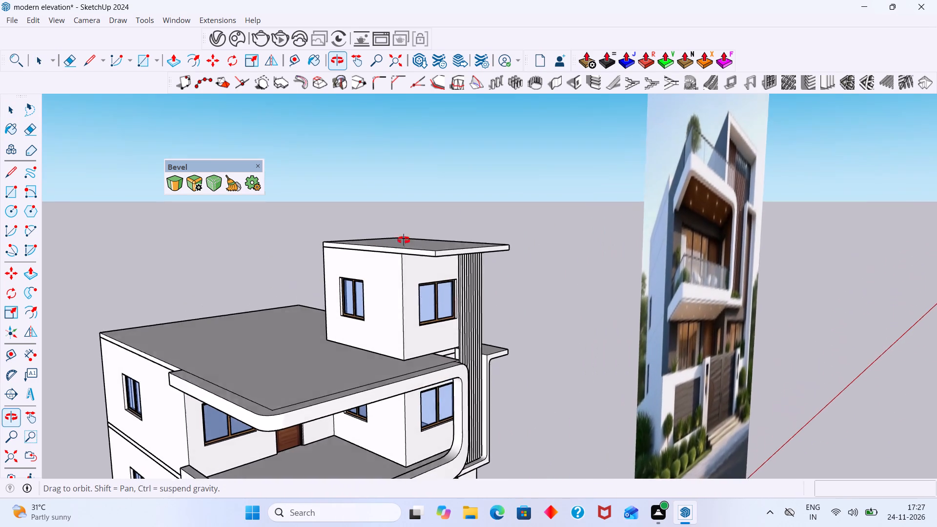
pyautogui.moveTo(404, 240); pyautogui.dragTo(404, 238, button='middle')
pyautogui.scroll(4, 441, 233)
pyautogui.moveTo(398, 250); pyautogui.dragTo(388, 190, button='middle')
pyautogui.scroll(11, 397, 214)
pyautogui.moveTo(399, 220); pyautogui.dragTo(363, 192, button='middle')
pyautogui.scroll(2, 361, 192)
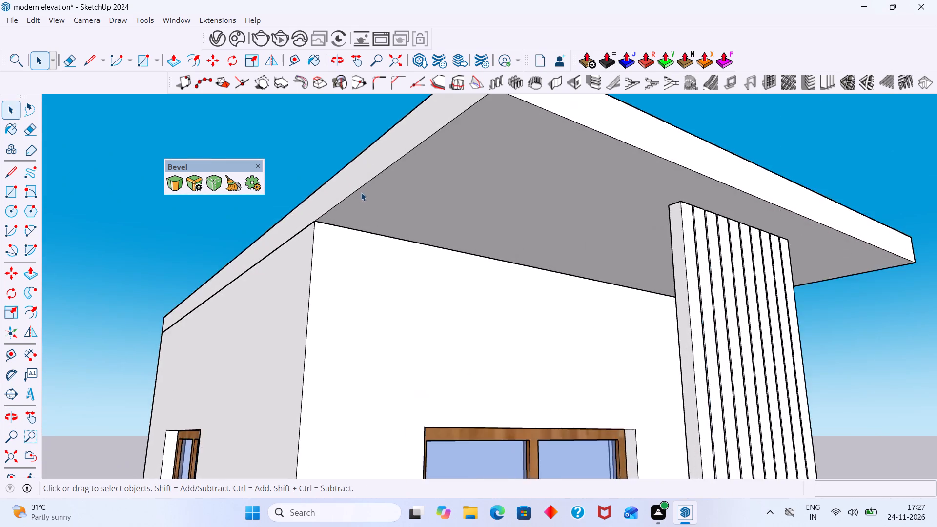
pyautogui.scroll(12, 361, 192)
pyautogui.scroll(-18, 305, 238)
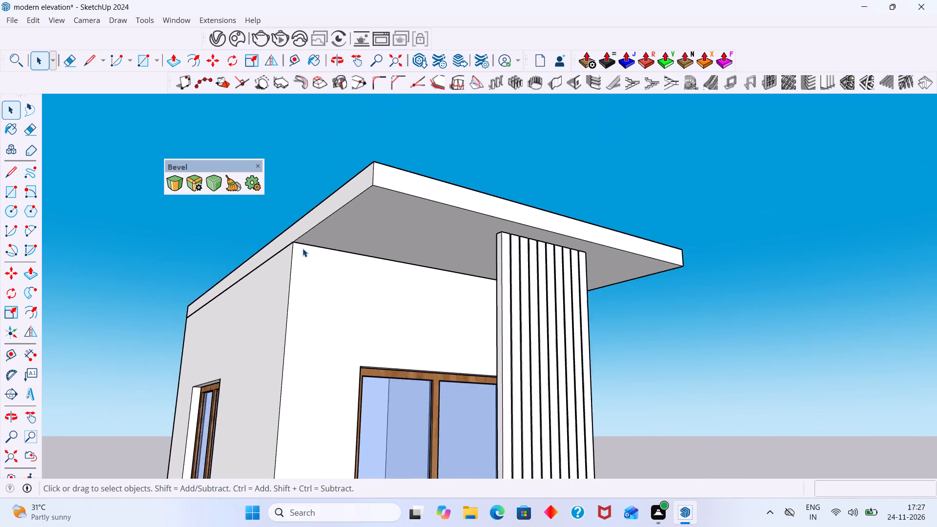
pyautogui.scroll(-9, 303, 248)
# Open the top-storey room's group and draw a 9" wide full-height rectangle on the front wall at its terrace-side corner.
pyautogui.moveTo(308, 257); pyautogui.dragTo(318, 303, button='middle')
pyautogui.scroll(5, 313, 303)
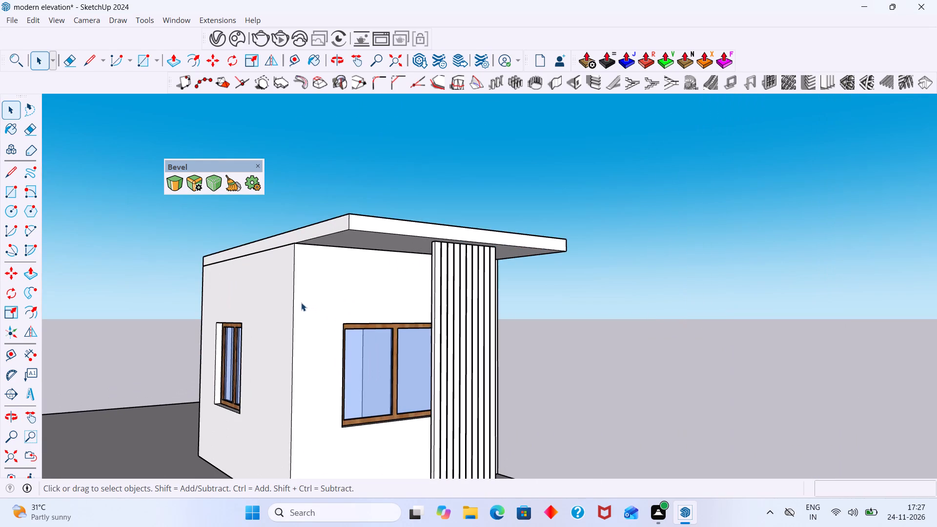
pyautogui.doubleClick(300, 303)
pyautogui.click(301, 306)
pyautogui.click(302, 308)
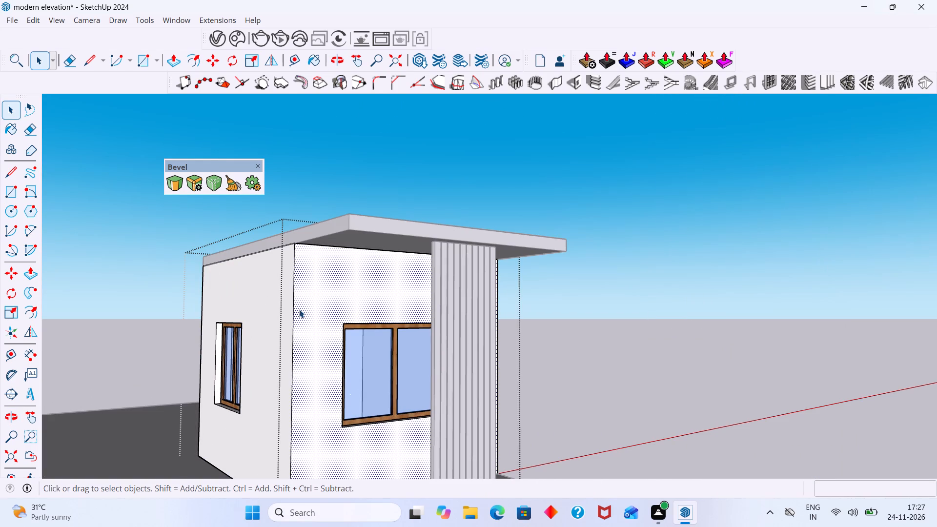
pyautogui.scroll(-6, 299, 310)
pyautogui.scroll(1, 301, 313)
pyautogui.moveTo(301, 313); pyautogui.dragTo(308, 317, button='middle')
pyautogui.scroll(1, 308, 318)
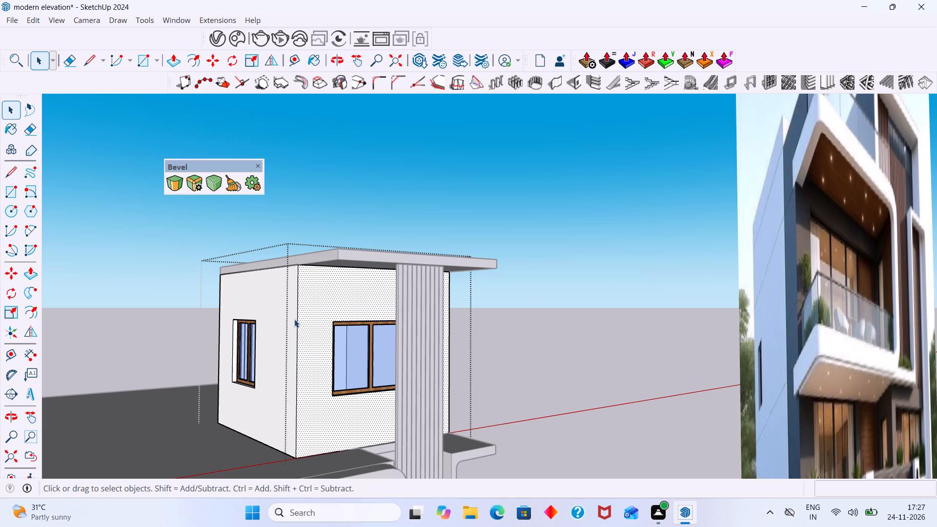
pyautogui.press('r')
pyautogui.scroll(4, 297, 284)
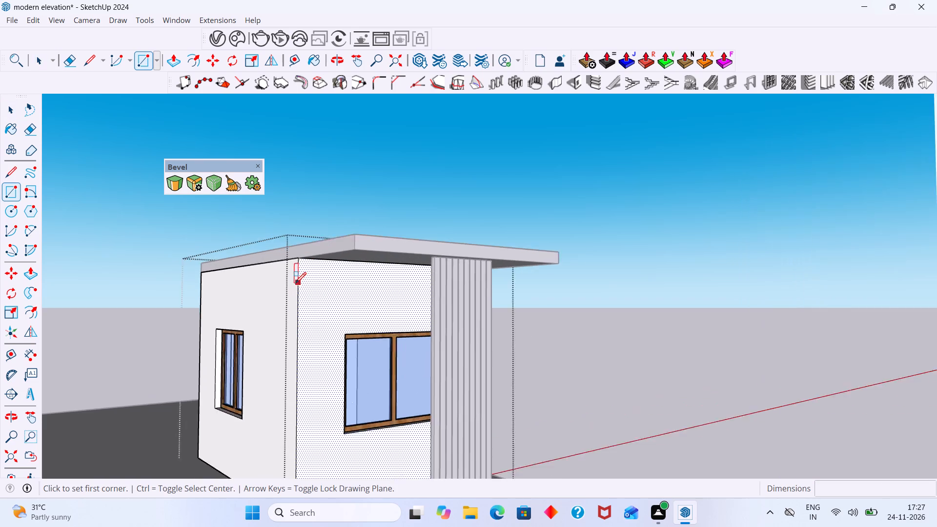
pyautogui.scroll(8, 295, 283)
pyautogui.moveTo(309, 255); pyautogui.dragTo(279, 243, button='middle')
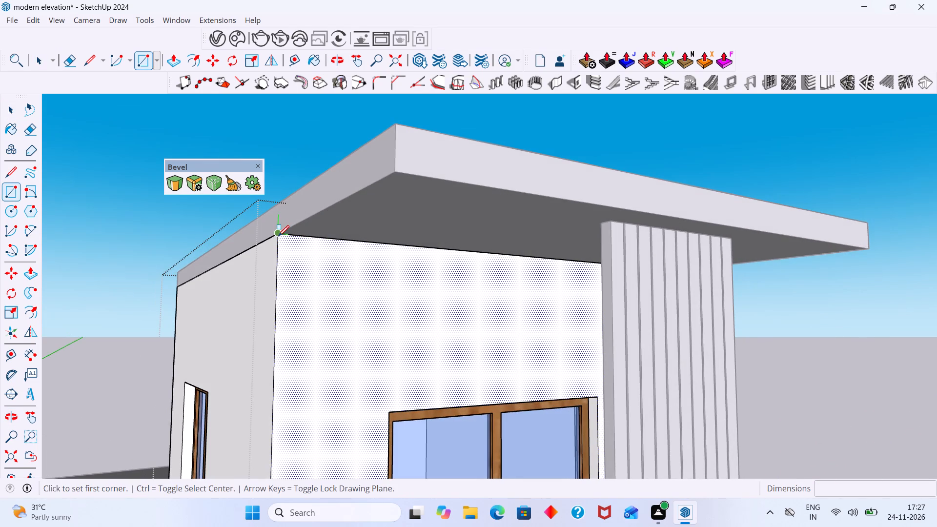
pyautogui.click(278, 236)
pyautogui.scroll(-9, 296, 344)
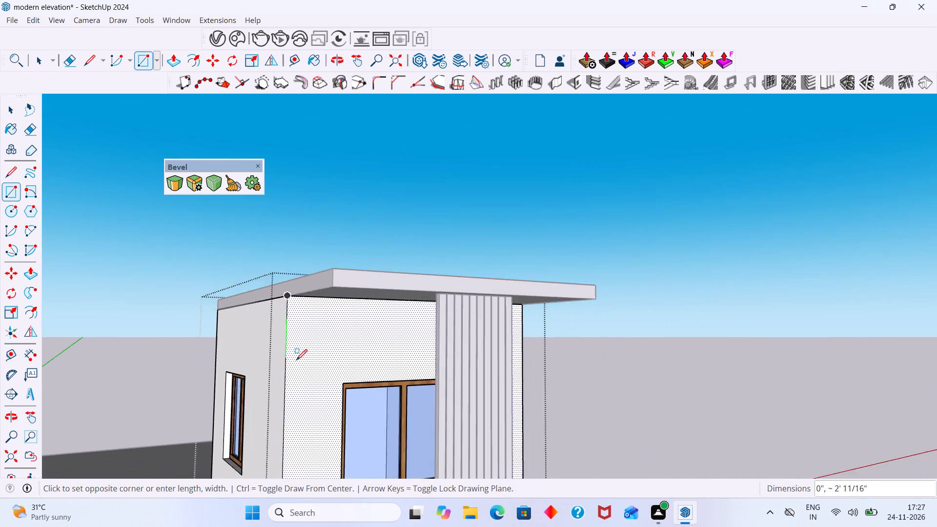
pyautogui.scroll(-5, 296, 360)
pyautogui.moveTo(293, 372); pyautogui.dragTo(333, 206, button='middle')
pyautogui.moveTo(345, 307); pyautogui.dragTo(337, 381, button='middle')
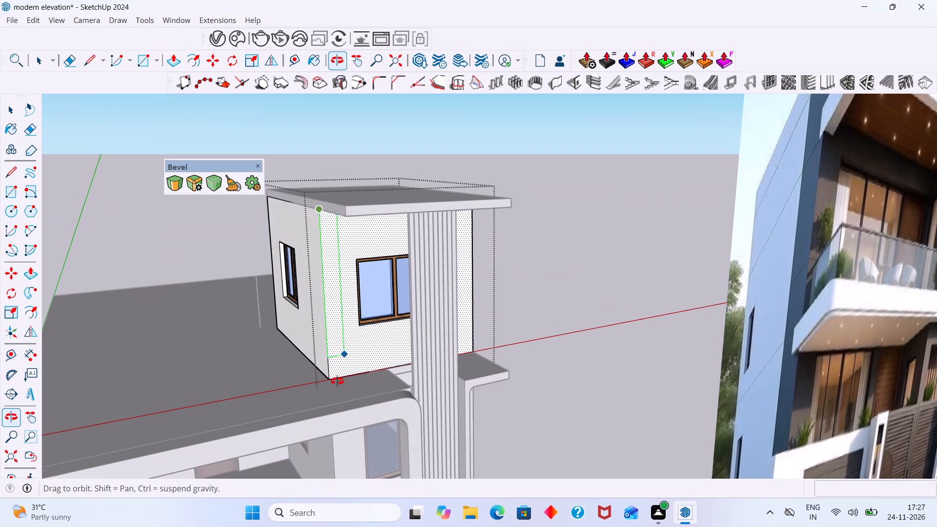
pyautogui.moveTo(337, 381); pyautogui.dragTo(337, 382, button='middle')
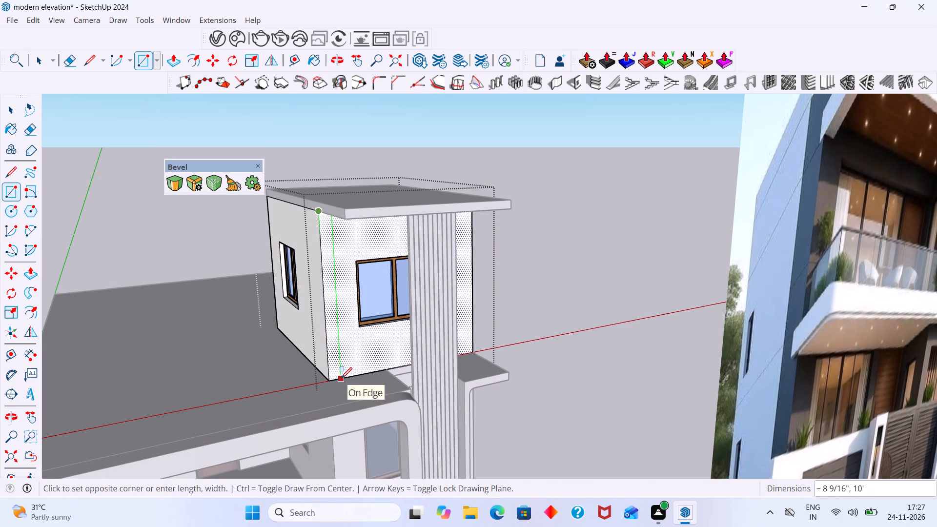
pyautogui.press('9')
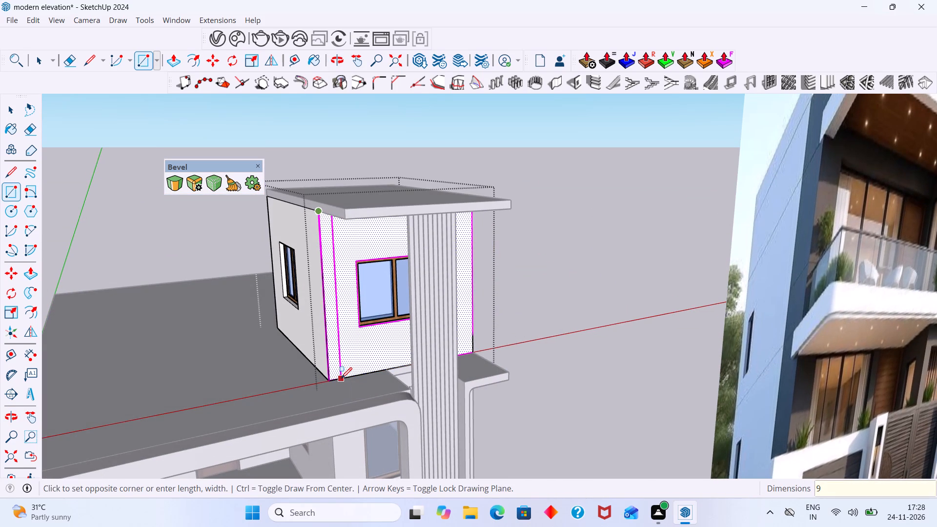
pyautogui.hotkey('shift', '"')
pyautogui.press('Return')
pyautogui.press('space')
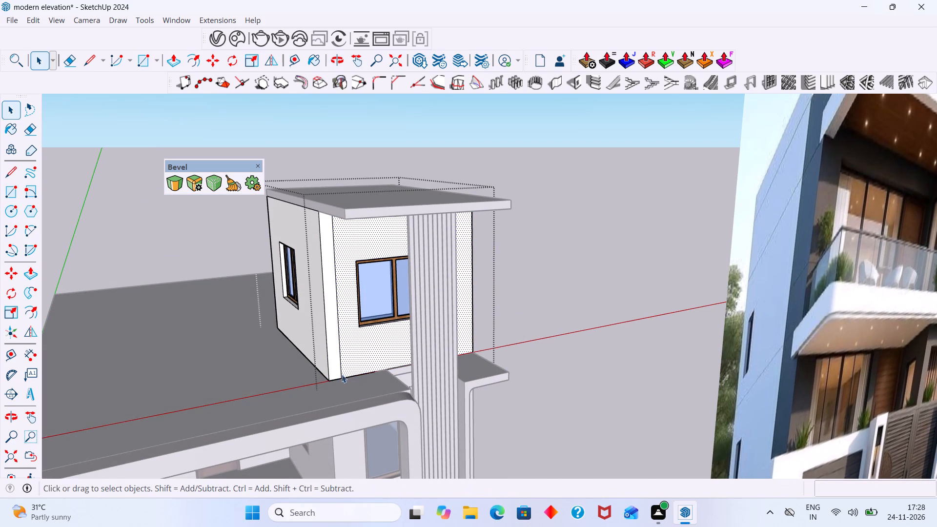
# Push/Pull the terrace-side strip about 4' 10" forward under the roof slab as a side wall, and leave the group.
pyautogui.click(336, 366)
pyautogui.press('p')
pyautogui.click(336, 366)
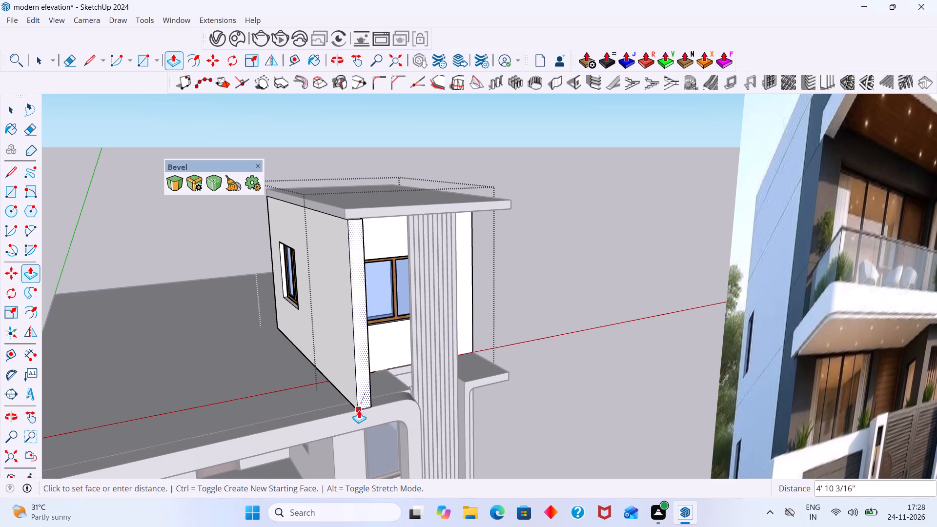
pyautogui.click(359, 410)
pyautogui.press('space')
pyautogui.moveTo(416, 385); pyautogui.dragTo(326, 382, button='middle')
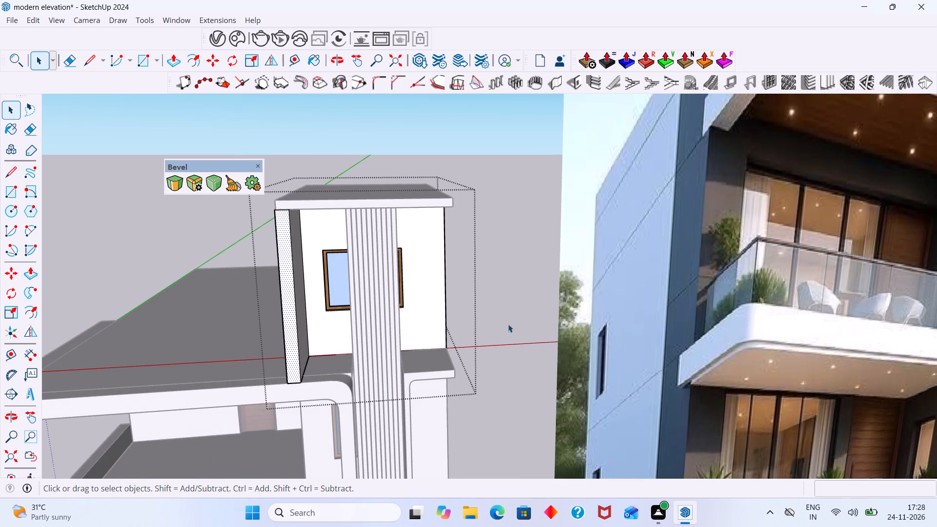
pyautogui.click(508, 324)
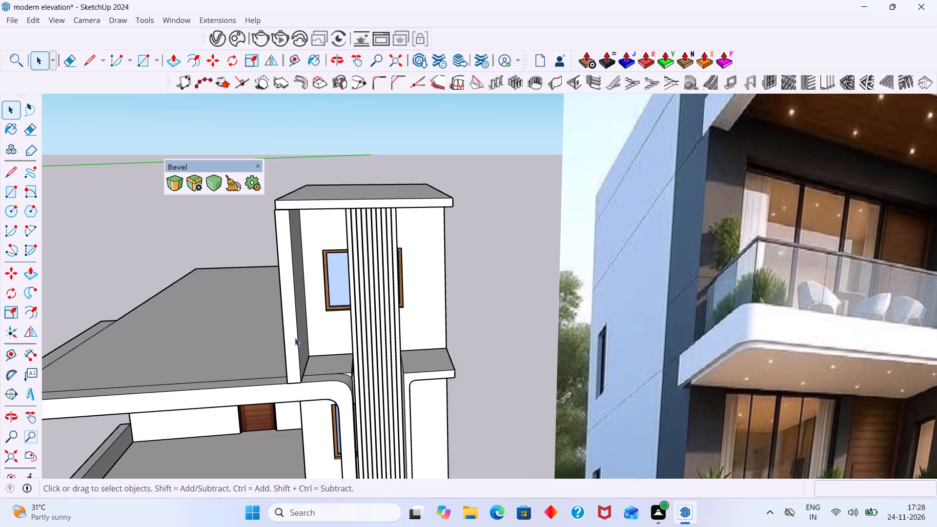
# Reopen the top room's group and draw a 9" wide full-height rectangle at the front wall's outer corner, opposite the terrace.
pyautogui.scroll(-3, 294, 342)
pyautogui.moveTo(309, 338); pyautogui.dragTo(349, 338, button='middle')
pyautogui.scroll(4, 459, 300)
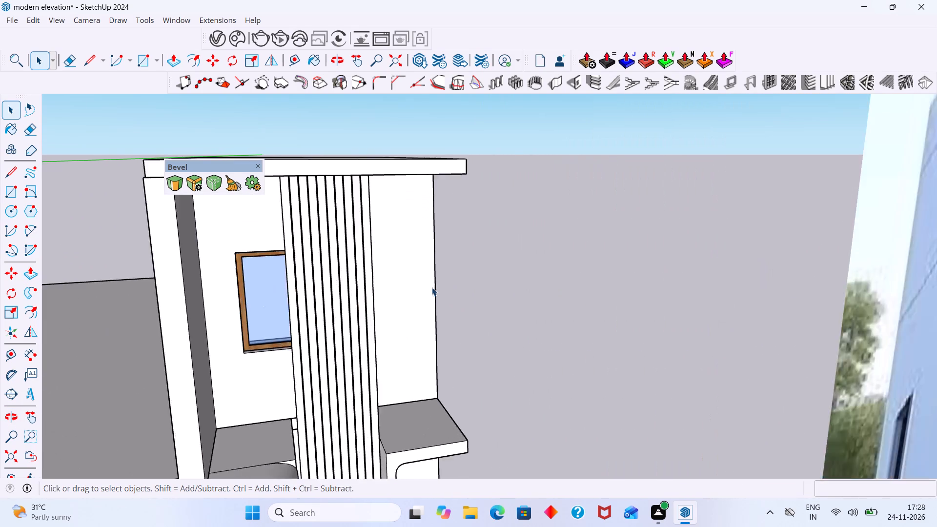
pyautogui.scroll(3, 432, 287)
pyautogui.doubleClick(419, 284)
pyautogui.click(425, 286)
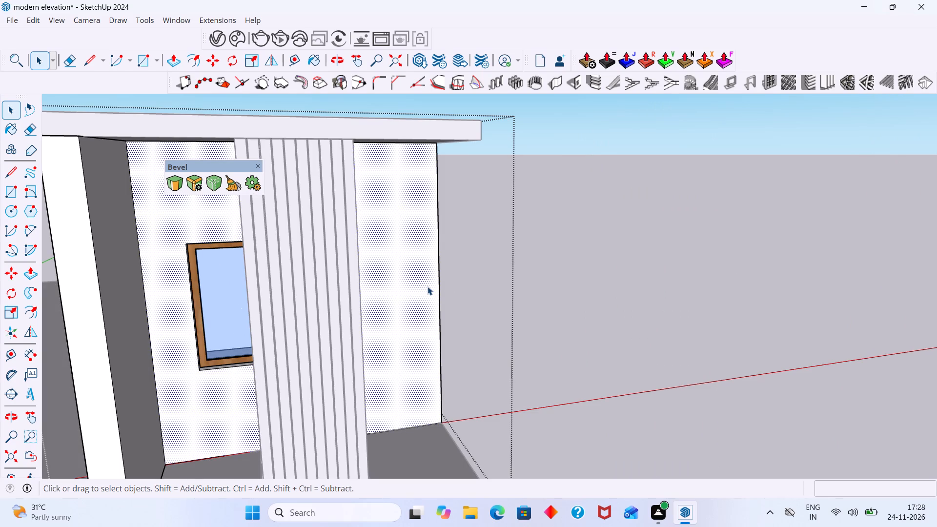
pyautogui.press('r')
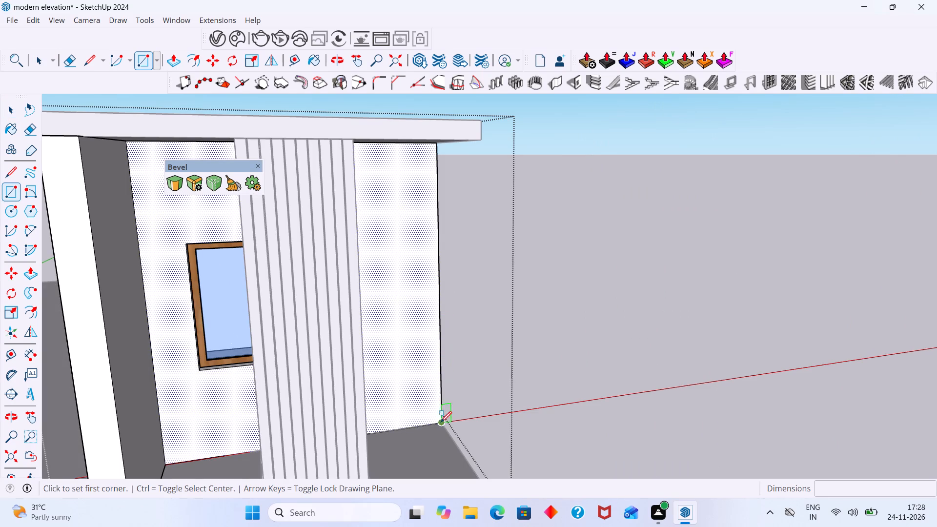
pyautogui.click(438, 144)
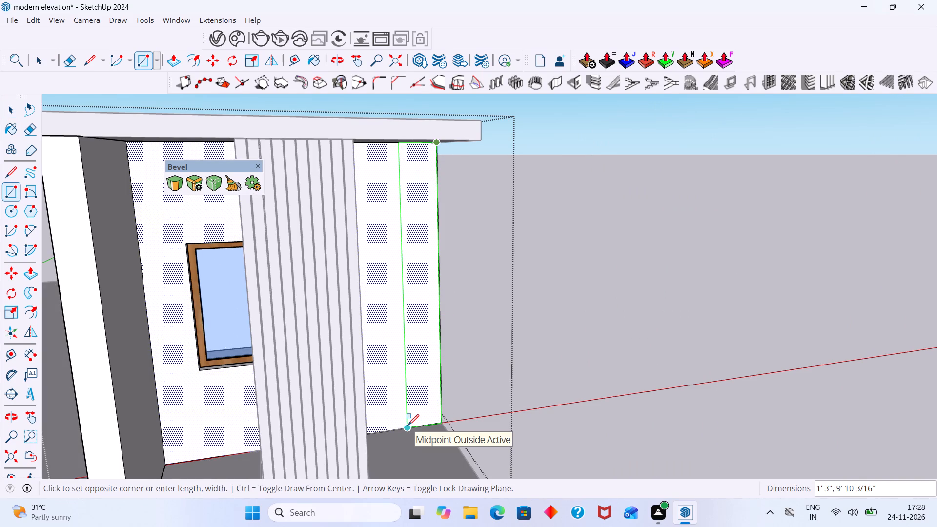
pyautogui.write('9"')
pyautogui.press('Return')
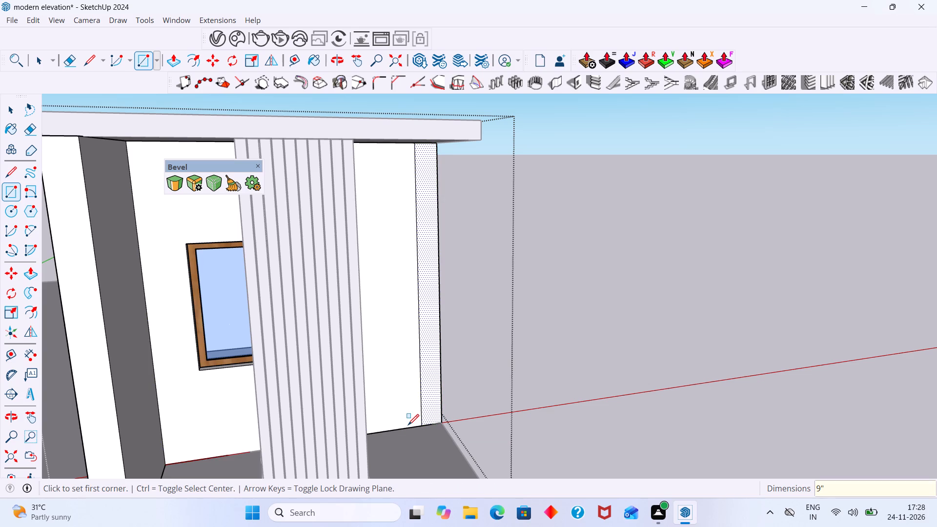
pyautogui.press('space')
# Push/Pull the outer strip about 4' 5" forward under the roof slab as the second side wall, and leave the group.
pyautogui.press('p')
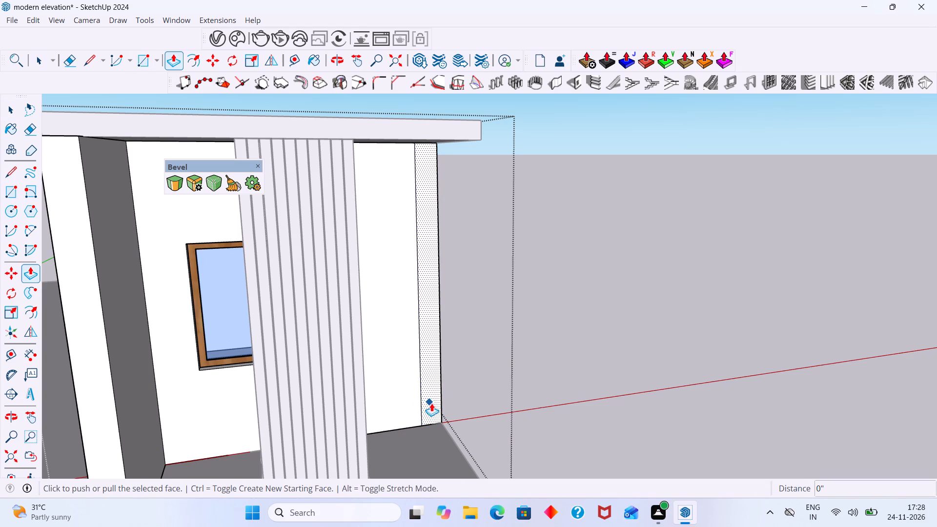
pyautogui.click(432, 403)
pyautogui.scroll(-11, 458, 424)
pyautogui.moveTo(435, 443); pyautogui.dragTo(421, 443, button='middle')
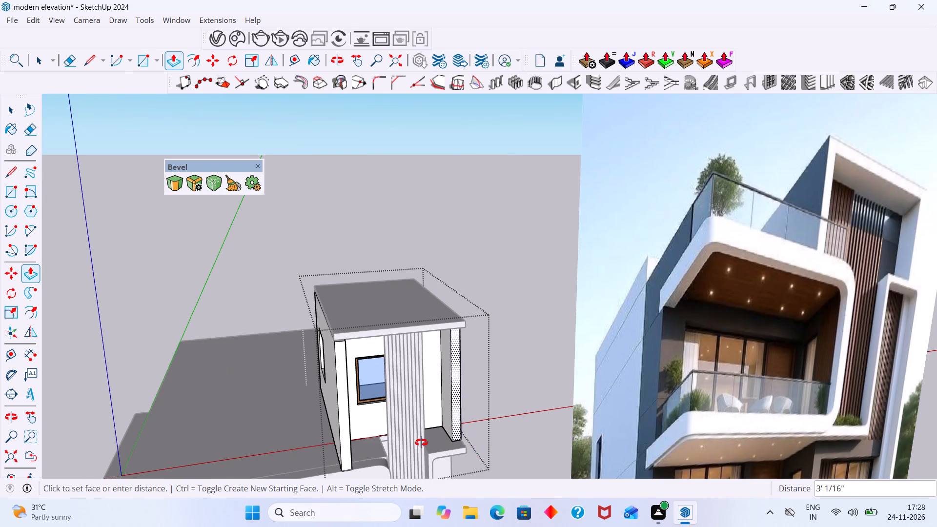
pyautogui.moveTo(421, 443); pyautogui.dragTo(338, 423, button='middle')
pyautogui.scroll(4, 392, 419)
pyautogui.moveTo(389, 418); pyautogui.dragTo(434, 418, button='middle')
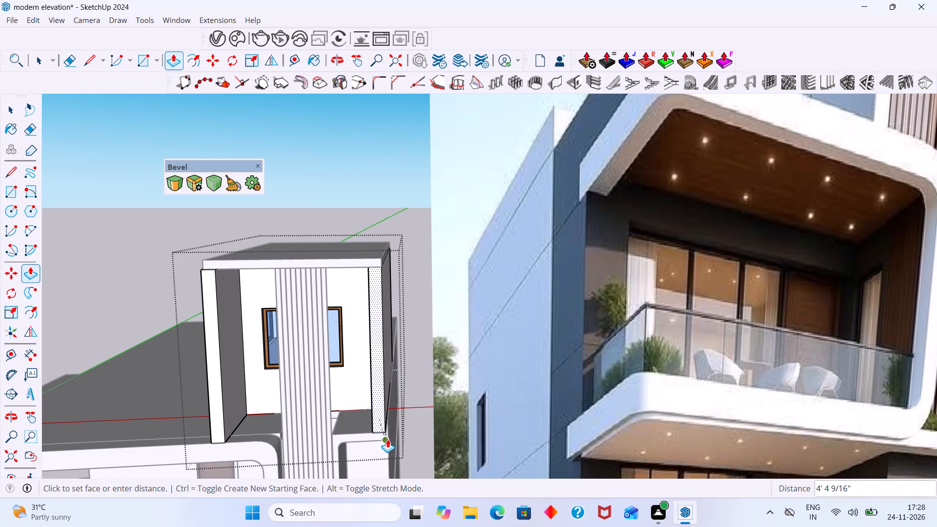
pyautogui.click(388, 439)
pyautogui.press('space')
pyautogui.scroll(-11, 382, 439)
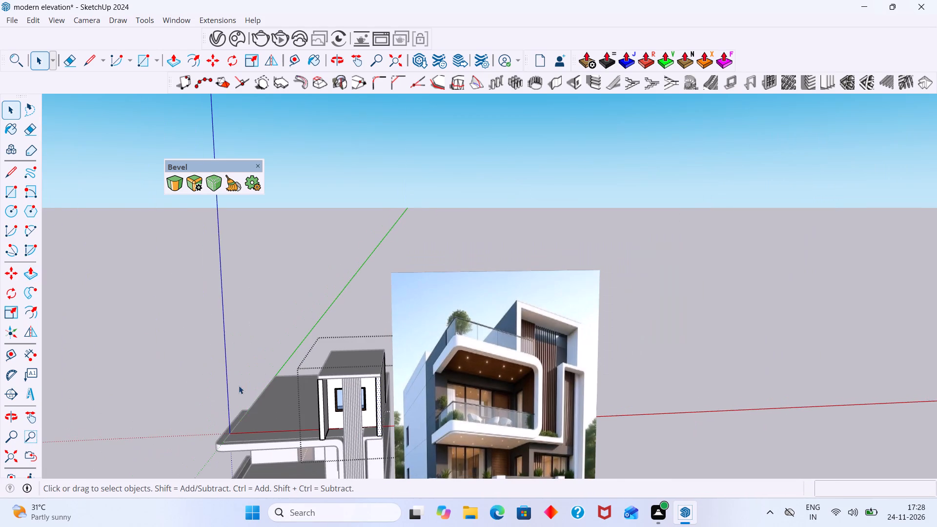
pyautogui.click(170, 360)
pyautogui.scroll(-3, 180, 357)
pyautogui.moveTo(187, 363); pyautogui.dragTo(193, 368, button='middle')
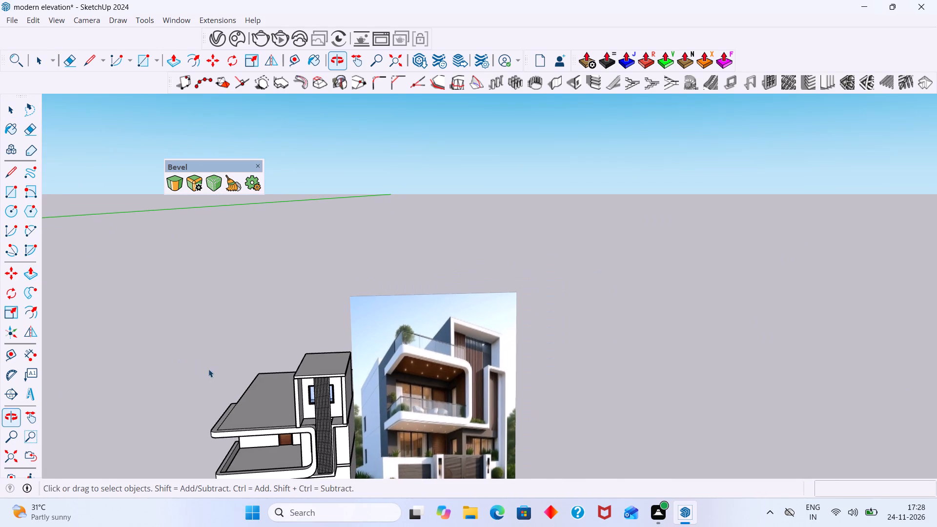
# Compare the top storey's projecting side walls and vertical bars with the reference elevation image.
pyautogui.scroll(1, 291, 385)
pyautogui.scroll(10, 292, 437)
pyautogui.scroll(-9, 322, 437)
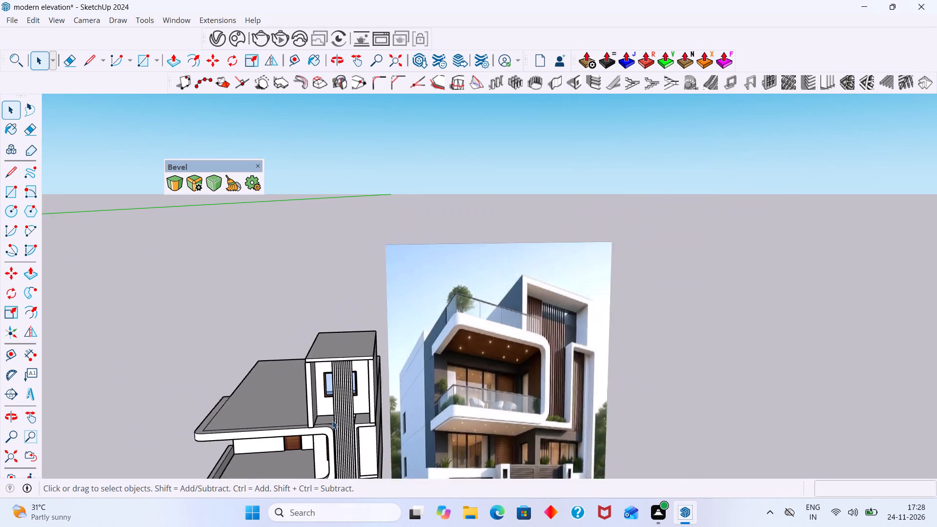
pyautogui.scroll(-2, 332, 421)
pyautogui.moveTo(333, 421); pyautogui.dragTo(335, 443, button='middle')
pyautogui.scroll(4, 336, 444)
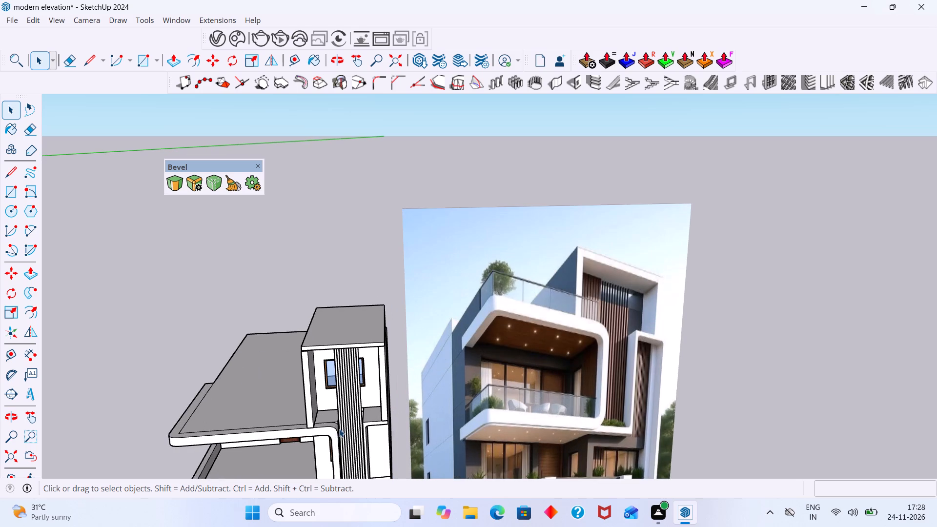
pyautogui.keyDown('shift'); pyautogui.moveTo(326, 423); pyautogui.dragTo(265, 373, button='middle'); pyautogui.keyUp('shift')
pyautogui.scroll(3, 527, 243)
pyautogui.moveTo(568, 244); pyautogui.dragTo(473, 275, button='middle')
pyautogui.scroll(2, 445, 289)
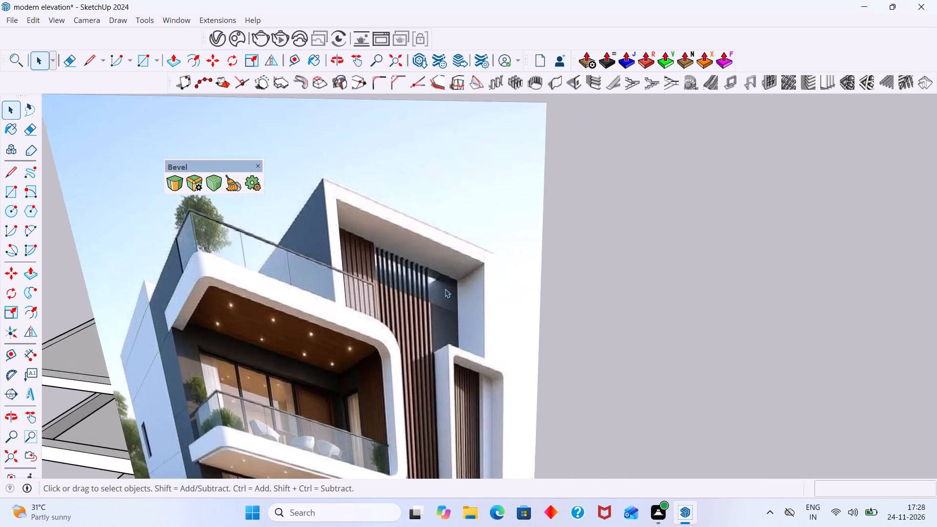
pyautogui.scroll(9, 445, 289)
pyautogui.scroll(-18, 445, 295)
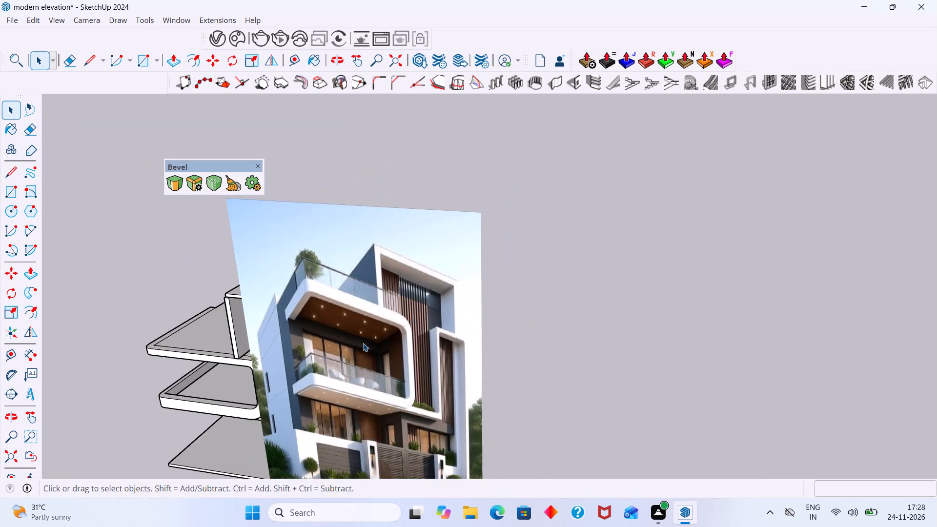
pyautogui.scroll(-2, 363, 343)
pyautogui.moveTo(295, 369); pyautogui.dragTo(422, 369, button='middle')
pyautogui.moveTo(341, 367); pyautogui.dragTo(335, 316, button='middle')
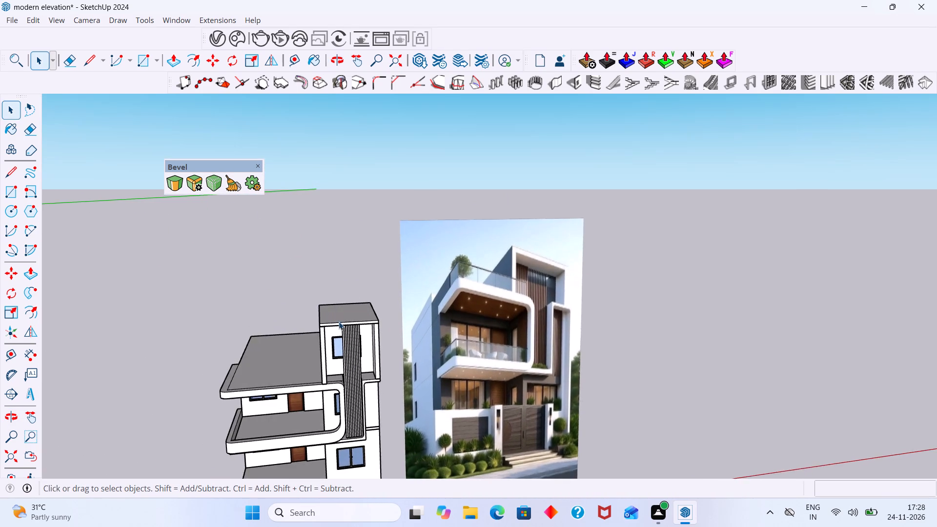
pyautogui.scroll(-2, 339, 322)
pyautogui.moveTo(346, 343); pyautogui.dragTo(332, 267, button='middle')
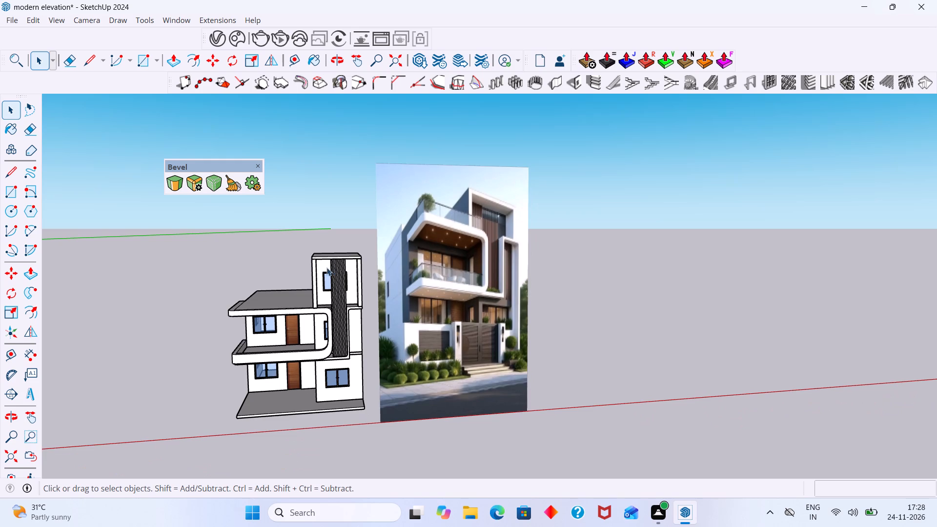
# Examine where the terrace-side wall, the rounded balcony frame and the vertical bars meet at the top storey's base.
pyautogui.scroll(5, 326, 267)
pyautogui.scroll(7, 331, 317)
pyautogui.moveTo(326, 328); pyautogui.dragTo(324, 331, button='middle')
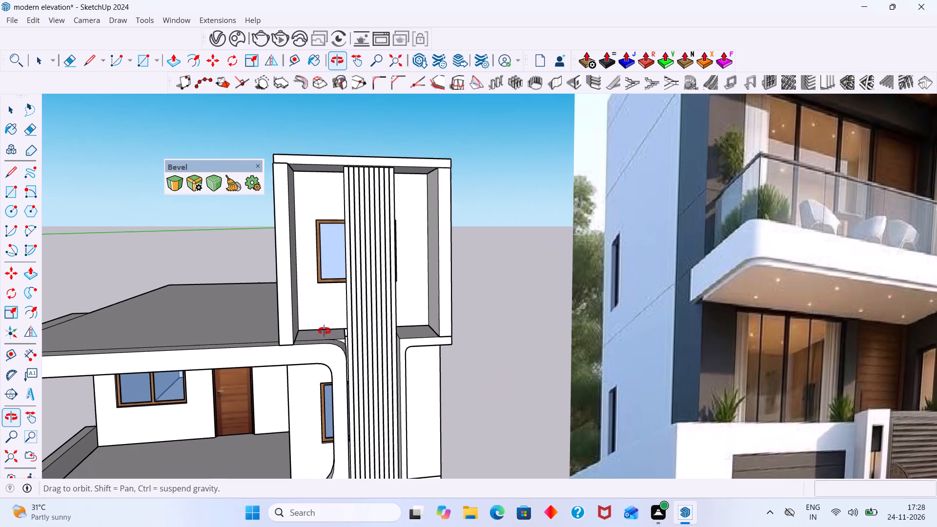
pyautogui.moveTo(324, 331); pyautogui.dragTo(322, 335, button='middle')
pyautogui.moveTo(317, 365); pyautogui.dragTo(317, 398, button='middle')
pyautogui.scroll(11, 329, 390)
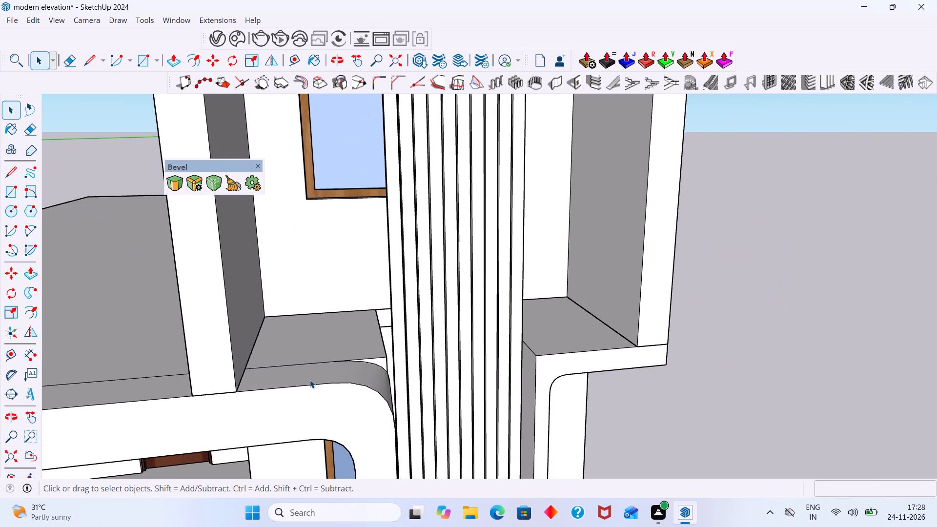
pyautogui.moveTo(310, 380); pyautogui.dragTo(325, 420, button='middle')
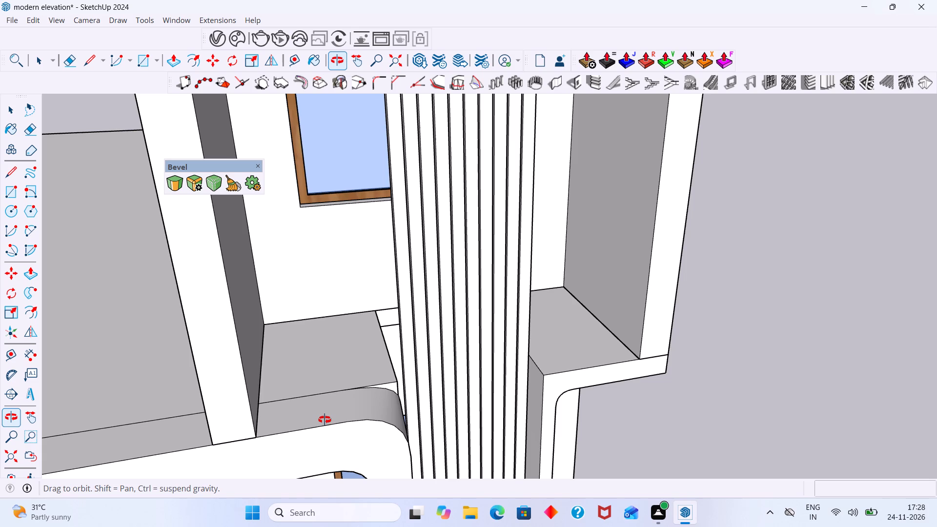
pyautogui.moveTo(325, 420); pyautogui.dragTo(309, 415, button='middle')
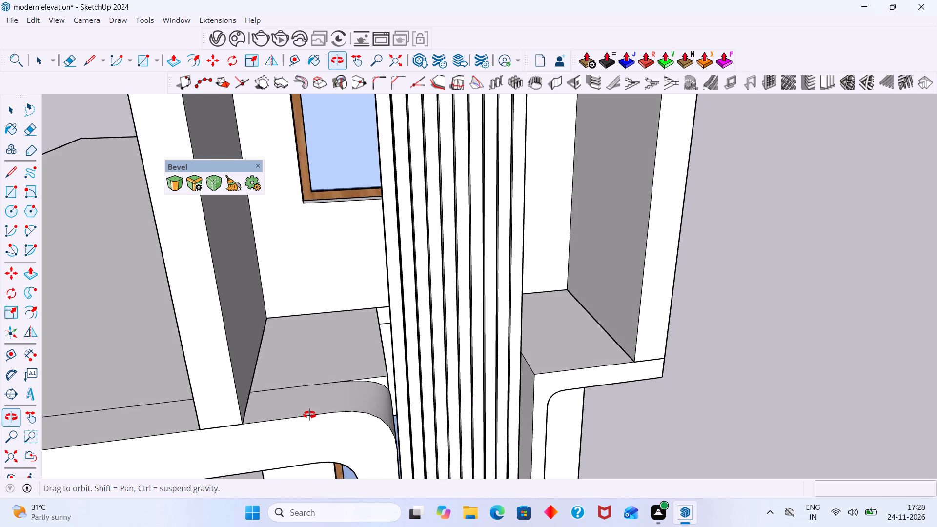
pyautogui.moveTo(309, 415); pyautogui.dragTo(309, 414, button='middle')
pyautogui.scroll(3, 376, 393)
pyautogui.scroll(-2, 376, 387)
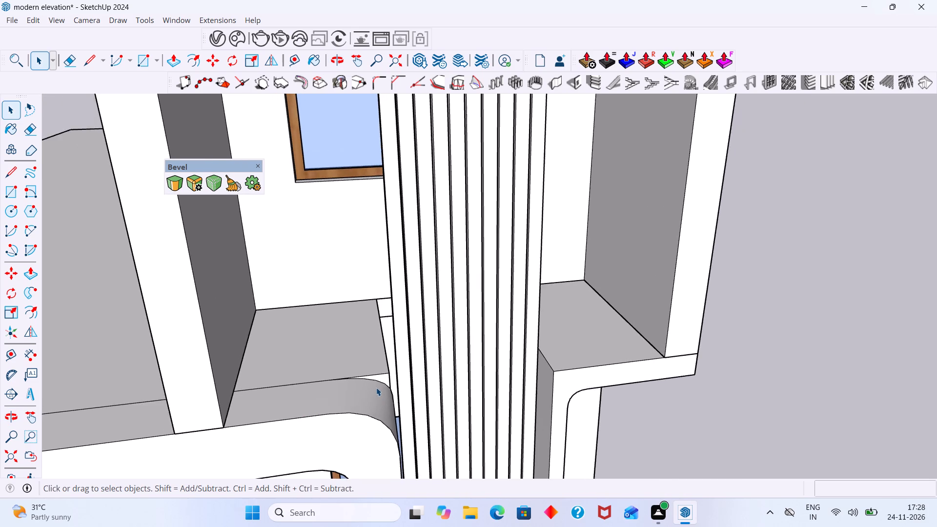
pyautogui.scroll(-4, 376, 387)
pyautogui.scroll(7, 376, 387)
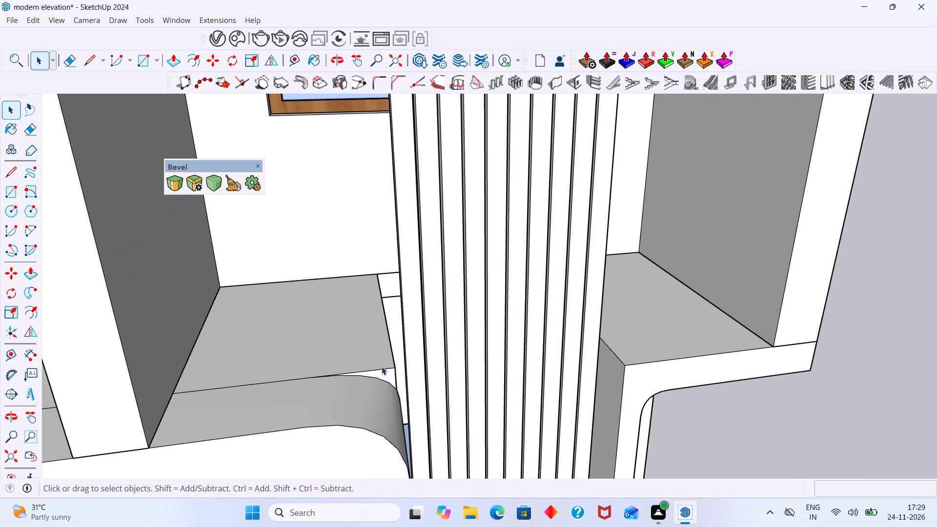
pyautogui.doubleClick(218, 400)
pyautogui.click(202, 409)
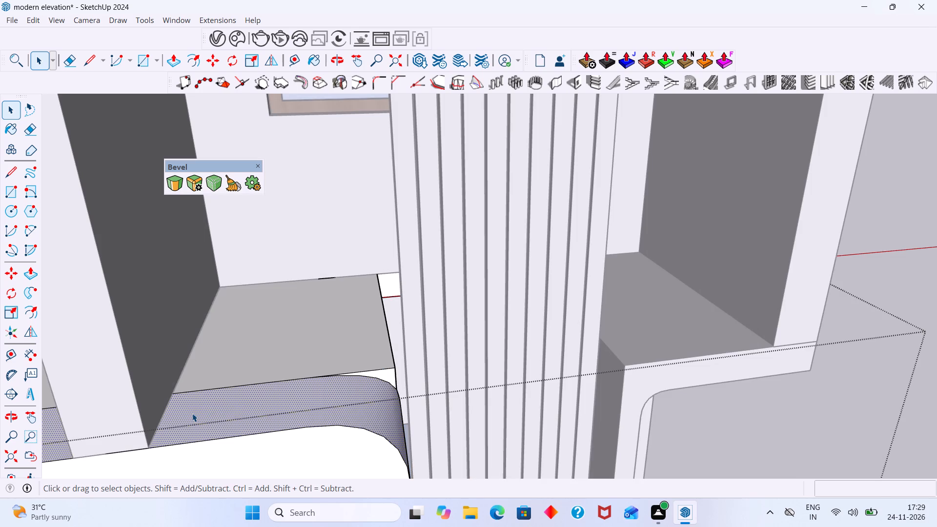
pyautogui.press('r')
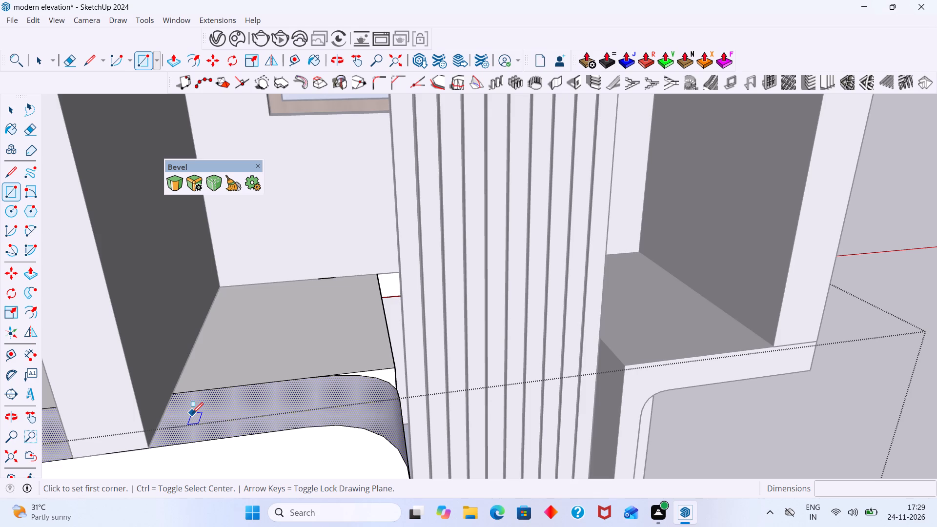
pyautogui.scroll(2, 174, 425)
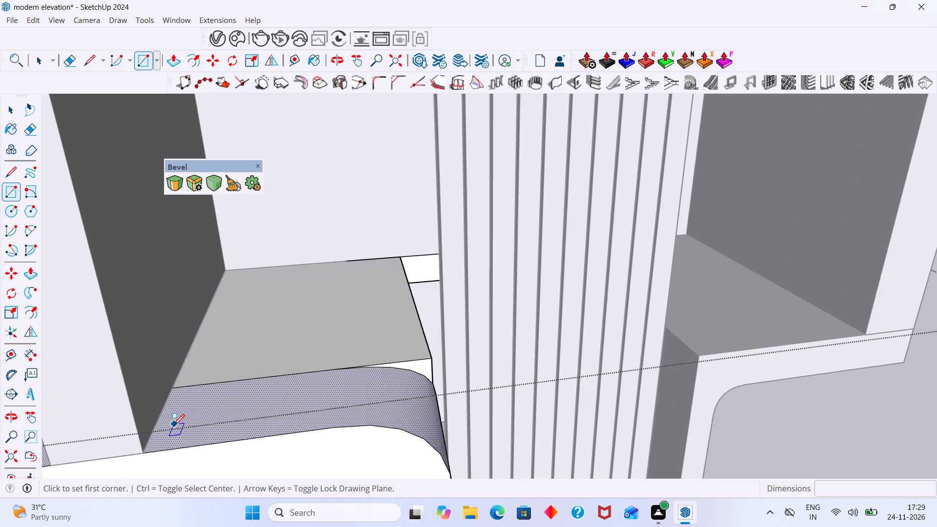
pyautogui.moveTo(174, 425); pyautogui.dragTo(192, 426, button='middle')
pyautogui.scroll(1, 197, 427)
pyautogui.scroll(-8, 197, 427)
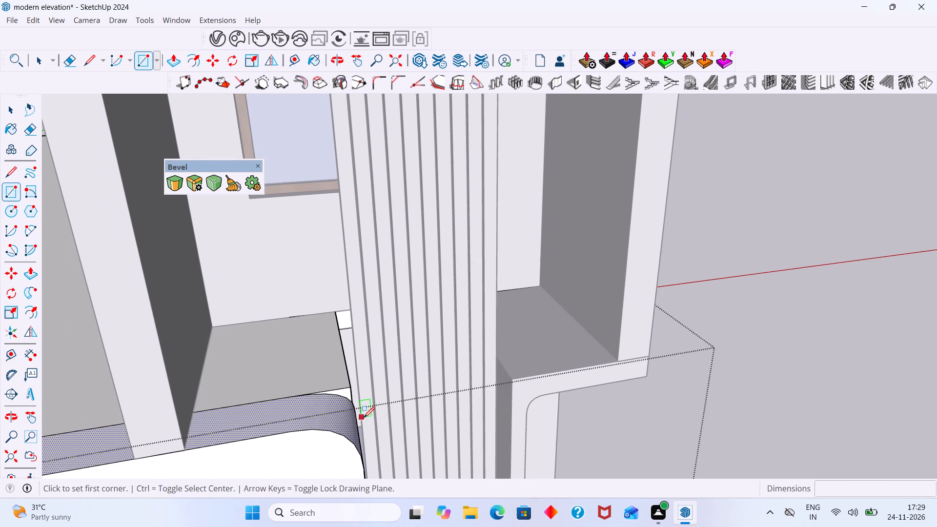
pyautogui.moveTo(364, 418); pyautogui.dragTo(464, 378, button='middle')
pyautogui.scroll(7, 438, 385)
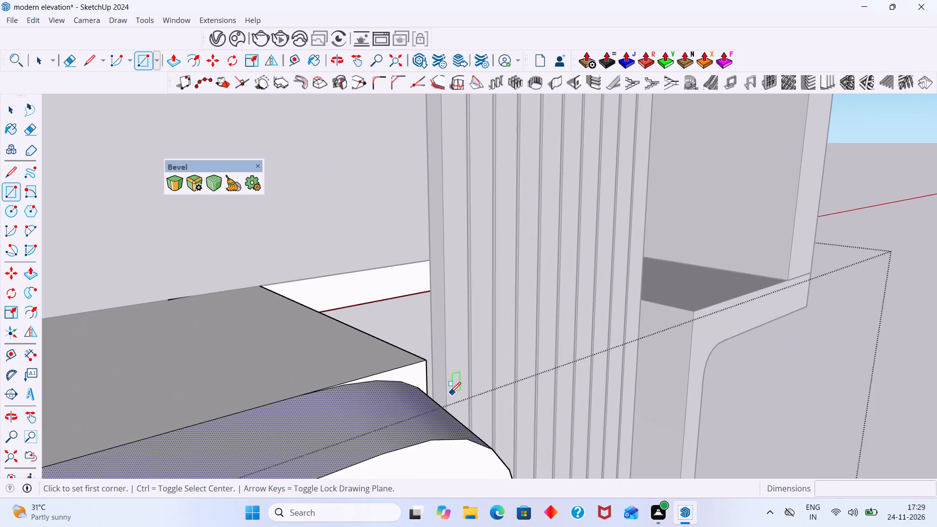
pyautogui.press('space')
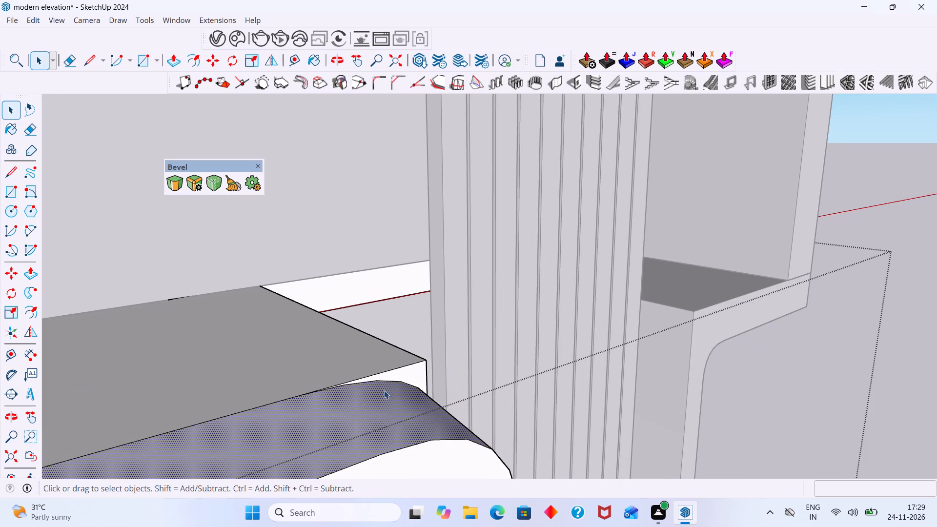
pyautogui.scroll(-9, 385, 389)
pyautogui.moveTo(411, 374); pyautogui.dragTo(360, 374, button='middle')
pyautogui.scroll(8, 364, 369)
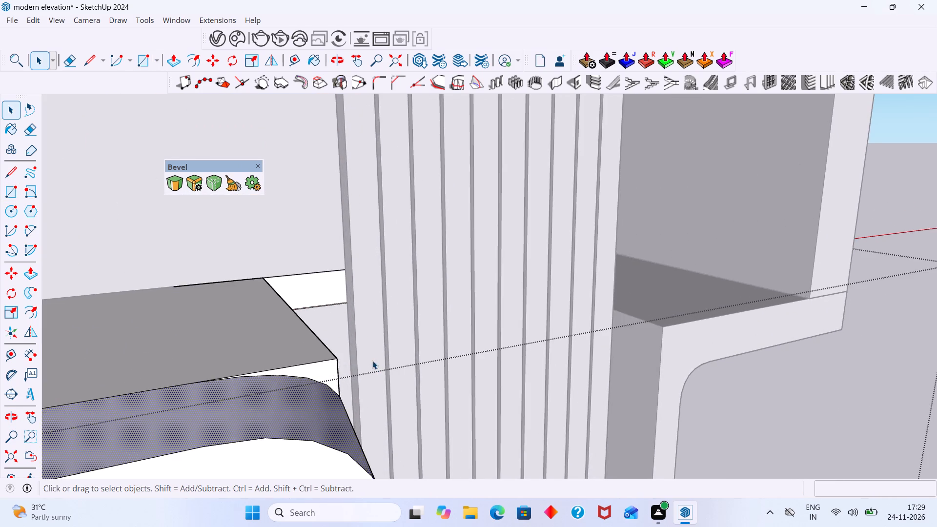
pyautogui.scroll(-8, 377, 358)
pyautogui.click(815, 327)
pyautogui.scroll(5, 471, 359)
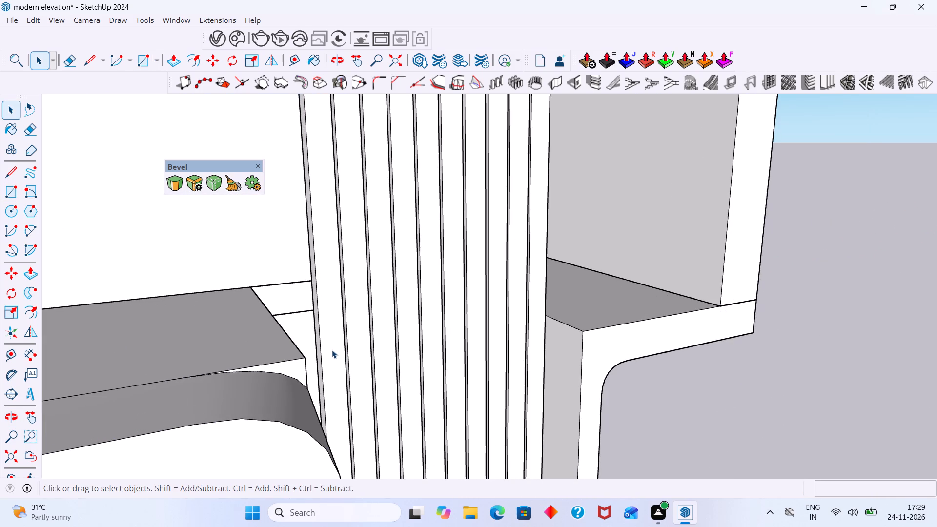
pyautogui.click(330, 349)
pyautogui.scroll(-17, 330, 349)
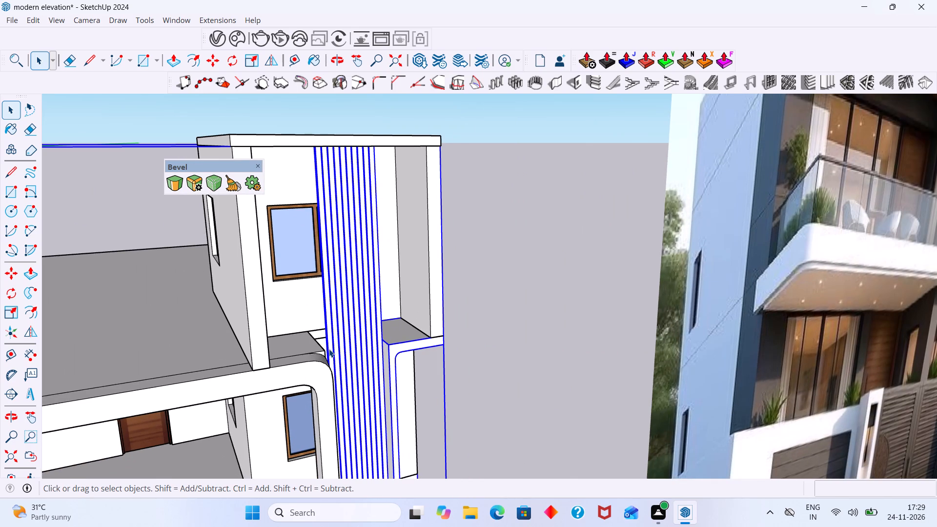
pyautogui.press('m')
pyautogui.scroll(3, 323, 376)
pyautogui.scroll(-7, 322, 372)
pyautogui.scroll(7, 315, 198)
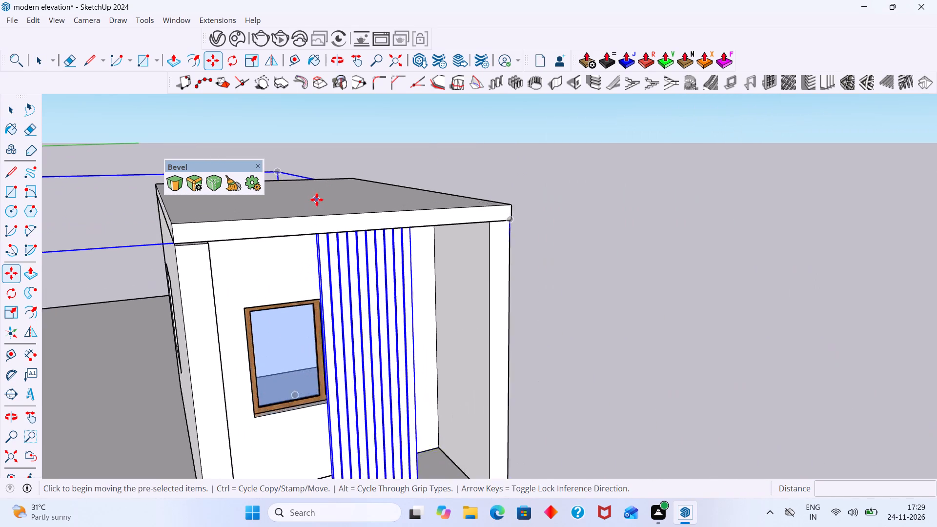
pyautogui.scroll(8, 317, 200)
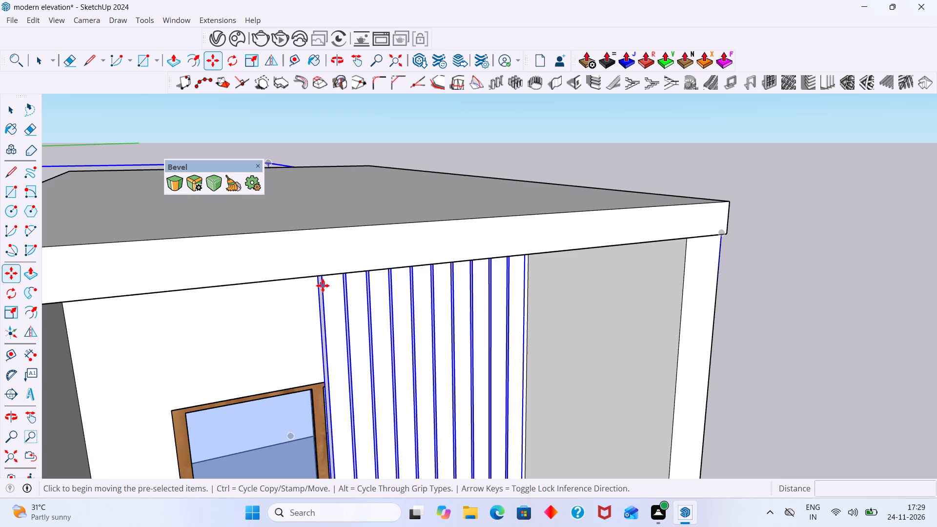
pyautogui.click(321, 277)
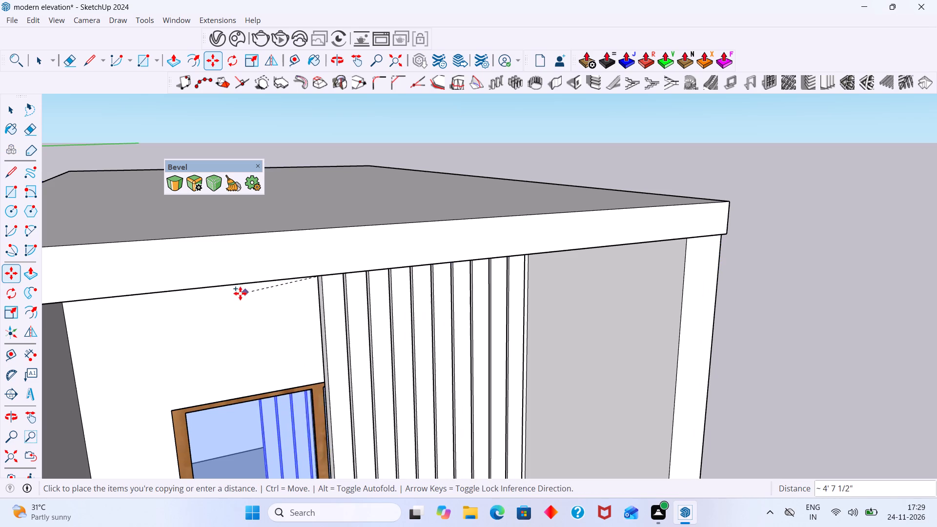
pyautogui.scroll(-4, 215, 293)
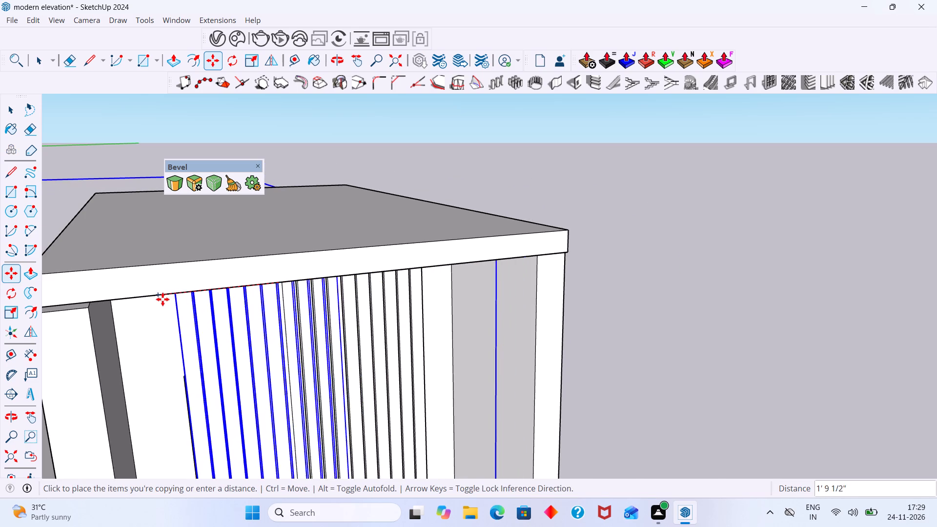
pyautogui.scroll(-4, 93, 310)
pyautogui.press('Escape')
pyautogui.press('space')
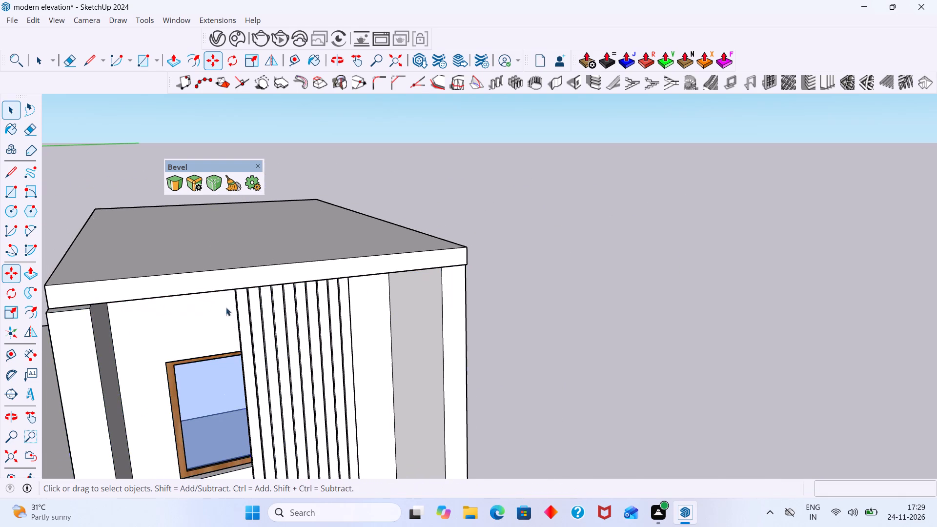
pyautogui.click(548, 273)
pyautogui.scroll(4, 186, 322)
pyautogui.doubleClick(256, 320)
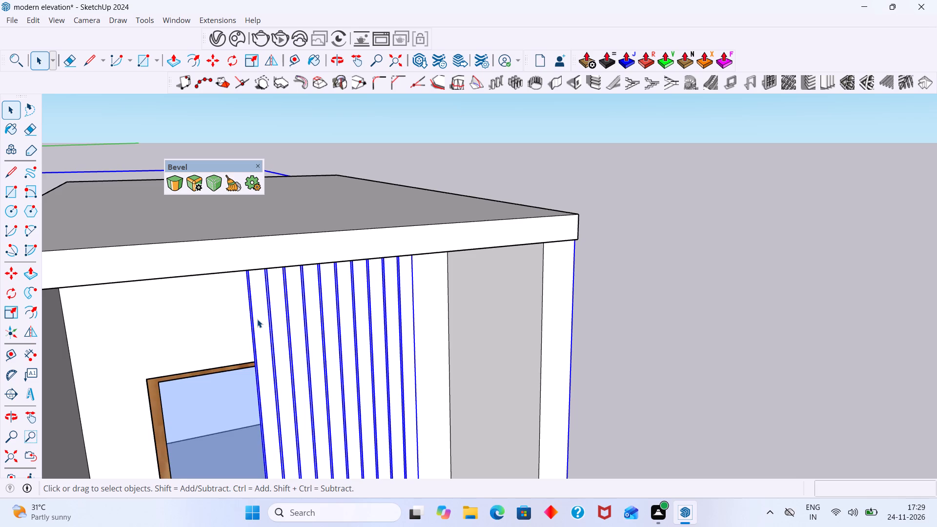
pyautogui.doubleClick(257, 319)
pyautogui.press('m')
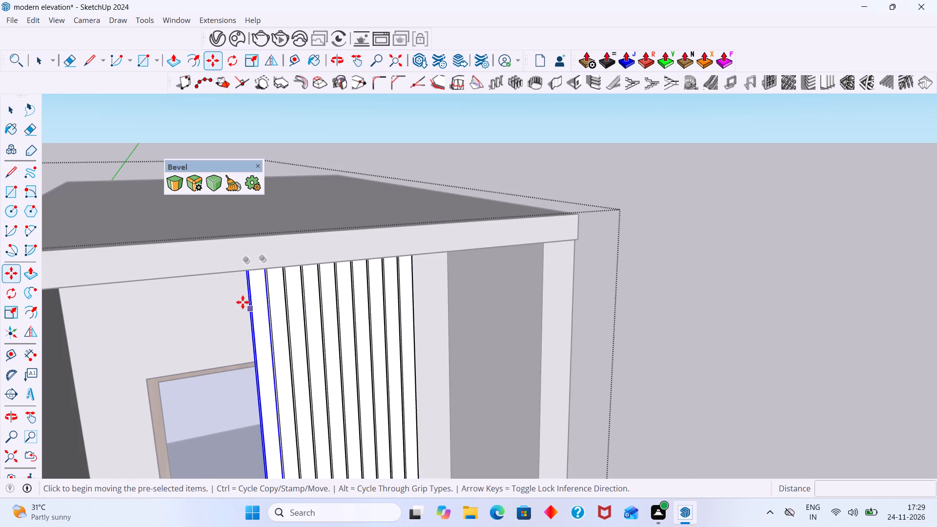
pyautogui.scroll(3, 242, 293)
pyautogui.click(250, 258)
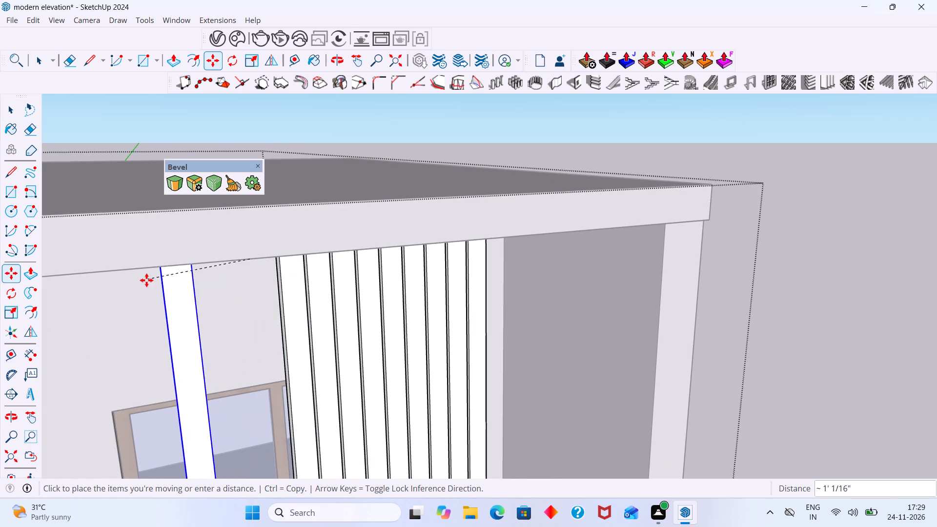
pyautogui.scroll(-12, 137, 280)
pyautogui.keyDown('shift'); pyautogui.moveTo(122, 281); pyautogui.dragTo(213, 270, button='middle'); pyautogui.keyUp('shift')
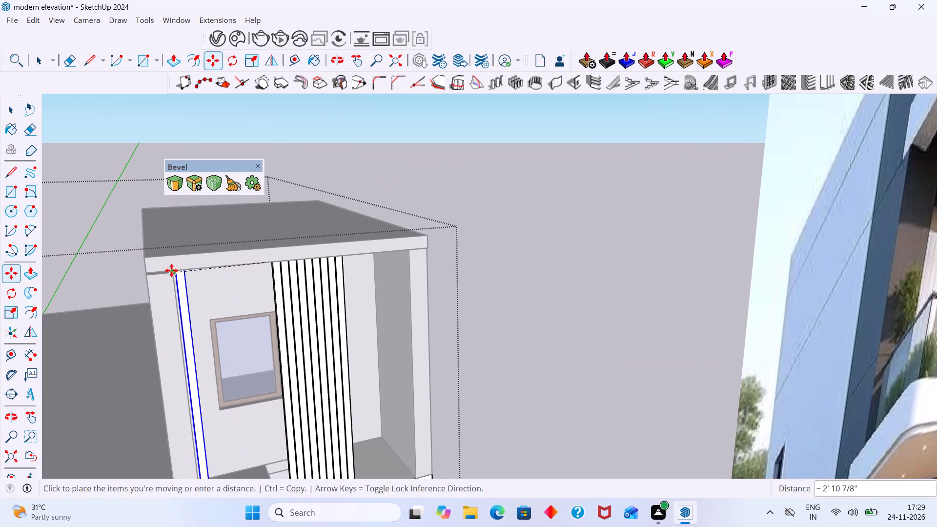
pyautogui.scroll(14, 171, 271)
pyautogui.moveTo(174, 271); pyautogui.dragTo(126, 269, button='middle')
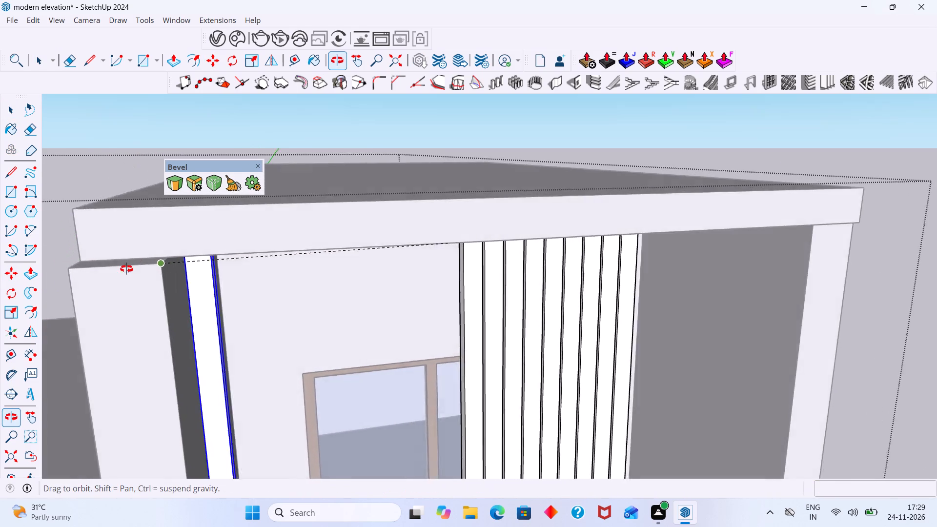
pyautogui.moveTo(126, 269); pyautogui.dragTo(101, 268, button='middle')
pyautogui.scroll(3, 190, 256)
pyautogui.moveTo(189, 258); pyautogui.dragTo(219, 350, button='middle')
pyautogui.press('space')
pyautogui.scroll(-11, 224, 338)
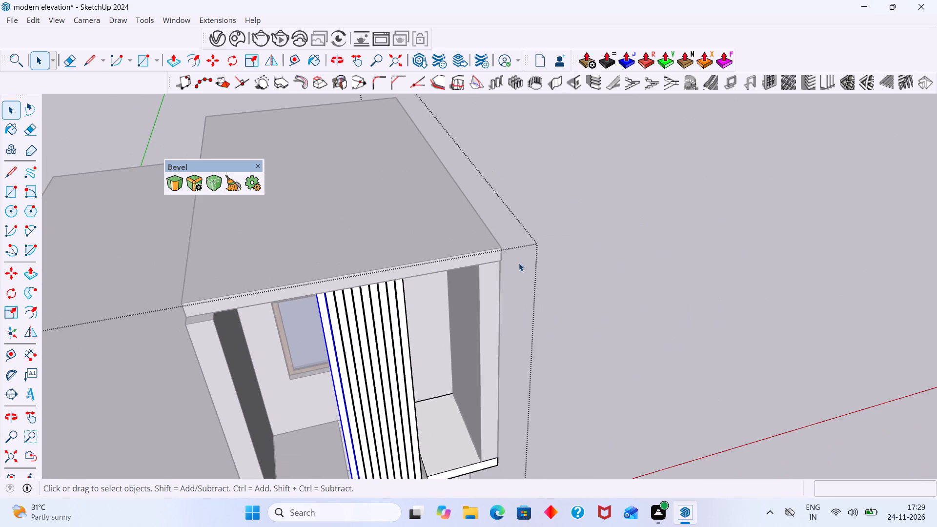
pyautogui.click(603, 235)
# Open the top room's group, Push/Pull the terrace-side wall's front face about 4 7/16" forward, flush with the roof slab edge, and leave the group.
pyautogui.scroll(1, 266, 295)
pyautogui.moveTo(245, 303); pyautogui.dragTo(415, 236, button='middle')
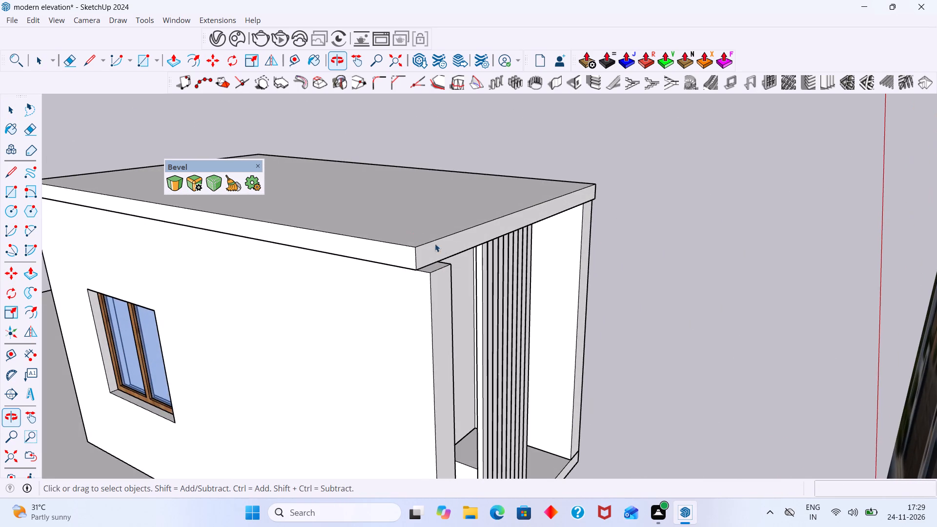
pyautogui.scroll(4, 441, 250)
pyautogui.scroll(-20, 435, 254)
pyautogui.scroll(-1, 435, 254)
pyautogui.moveTo(445, 278); pyautogui.dragTo(444, 278, button='middle')
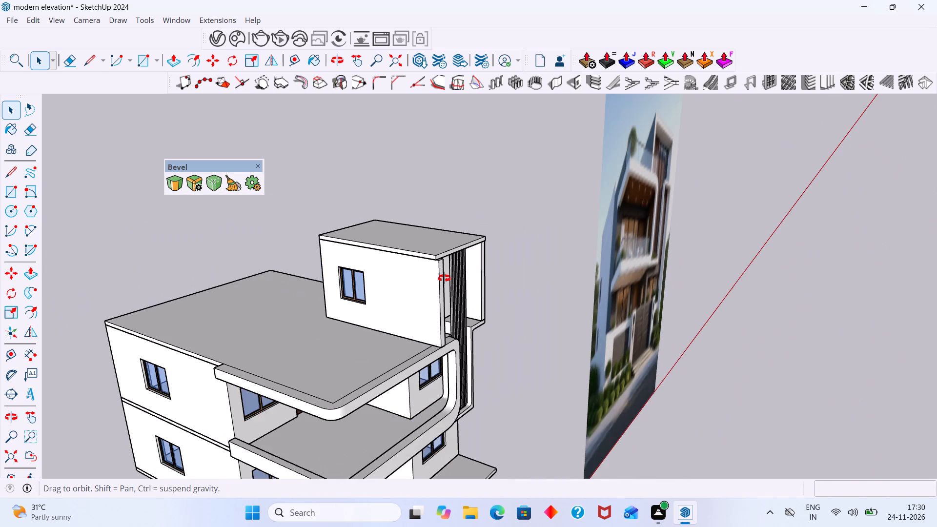
pyautogui.moveTo(444, 278); pyautogui.dragTo(434, 278, button='middle')
pyautogui.scroll(9, 437, 301)
pyautogui.scroll(2, 438, 219)
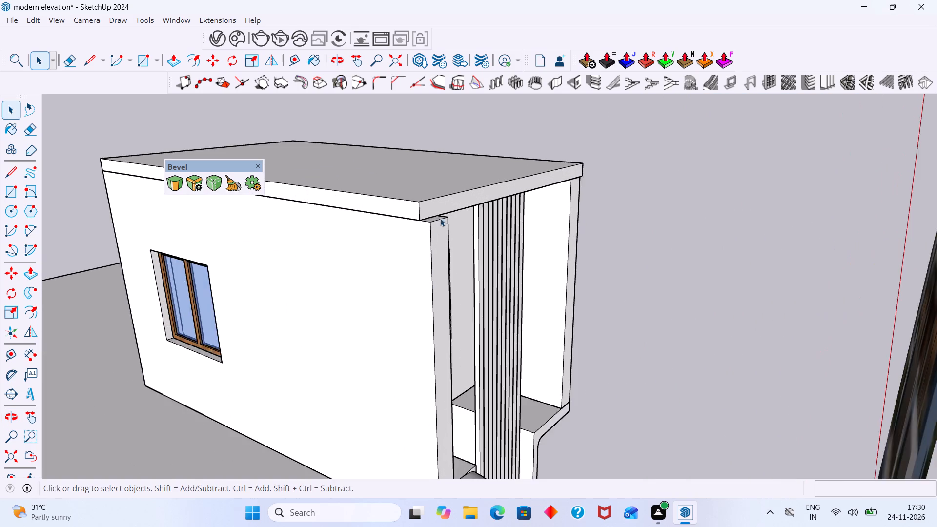
pyautogui.scroll(6, 440, 218)
pyautogui.moveTo(478, 188); pyautogui.dragTo(262, 220, button='middle')
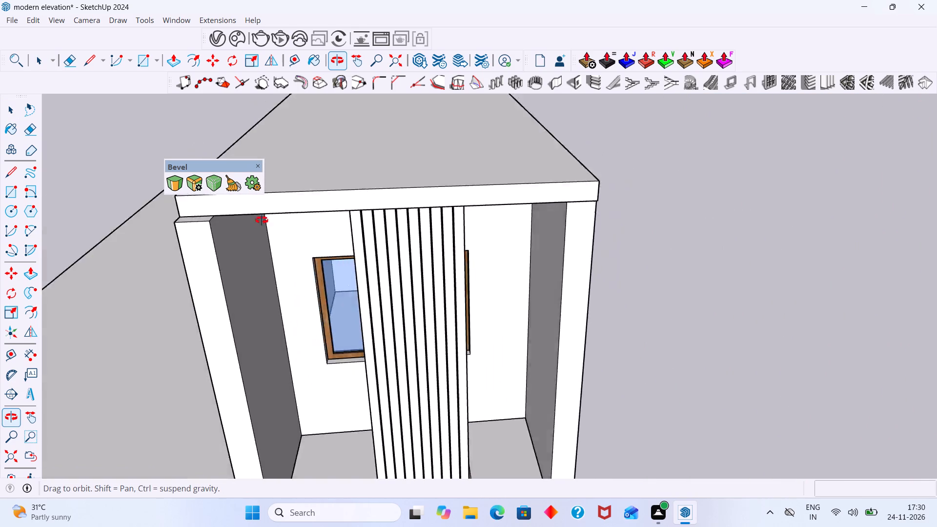
pyautogui.moveTo(262, 220); pyautogui.dragTo(326, 246, button='middle')
pyautogui.scroll(3, 225, 291)
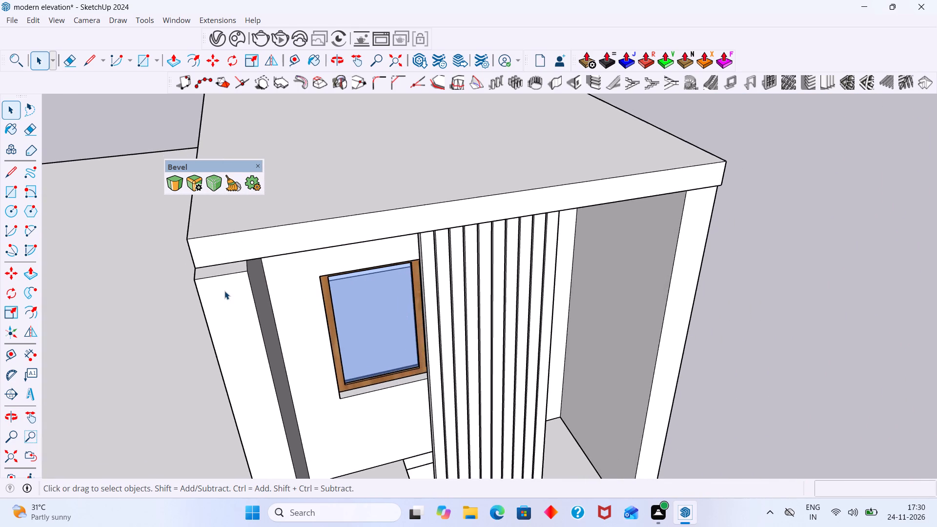
pyautogui.doubleClick(224, 291)
pyautogui.click(225, 298)
pyautogui.press('p')
pyautogui.click(226, 298)
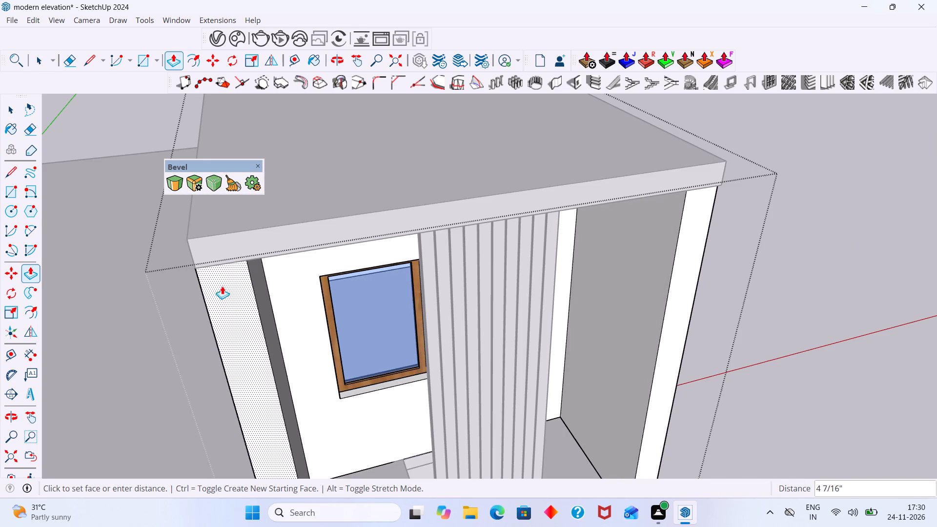
pyautogui.click(193, 268)
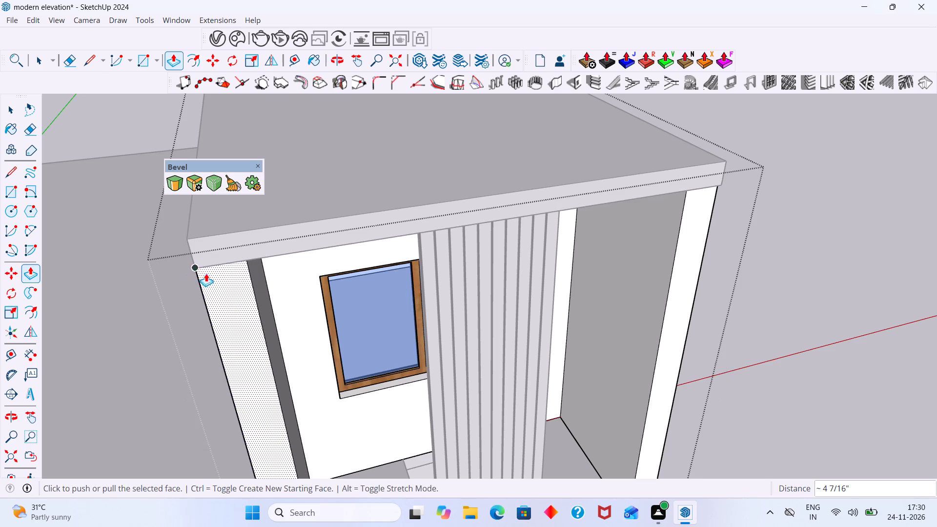
pyautogui.press('space')
pyautogui.scroll(-10, 213, 284)
pyautogui.click(527, 252)
# Examine the extended terrace-side wall under the roof slab and compare the top storey with the reference elevation image.
pyautogui.moveTo(401, 360); pyautogui.dragTo(421, 348, button='middle')
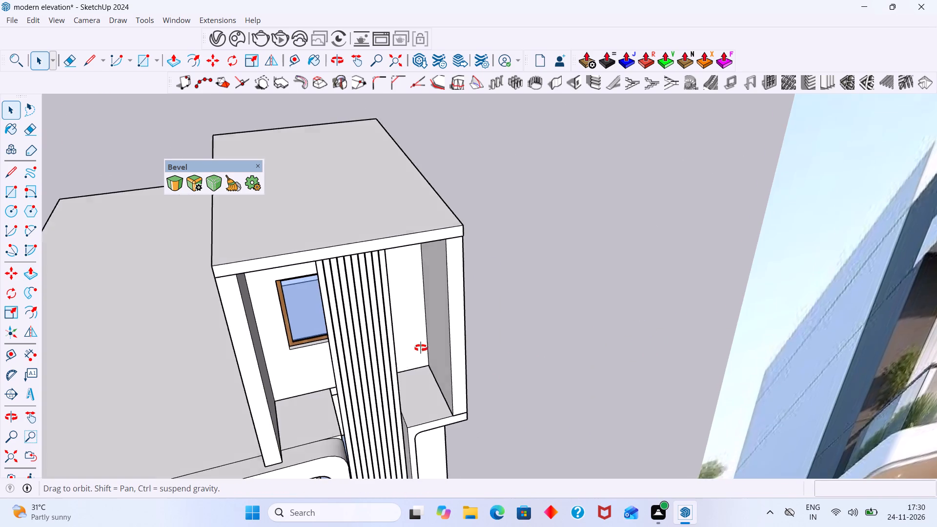
pyautogui.moveTo(421, 348); pyautogui.dragTo(483, 301, button='middle')
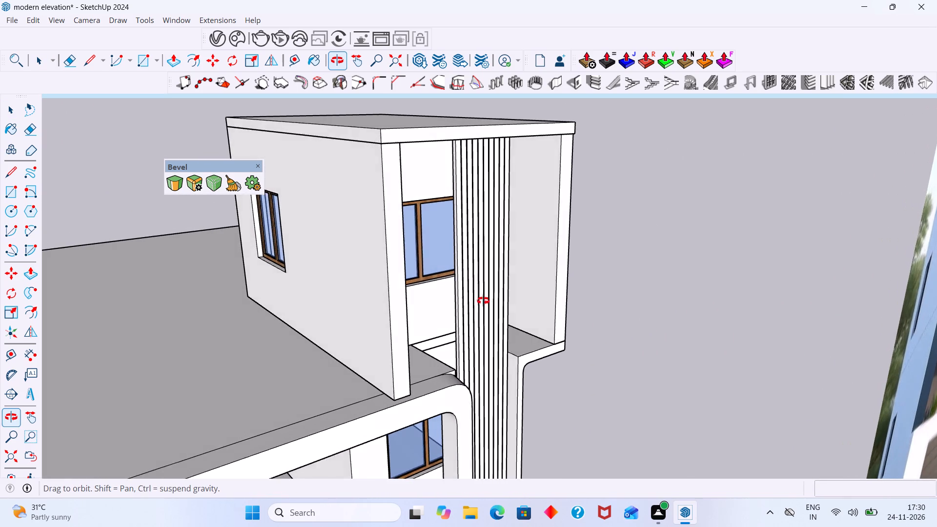
pyautogui.moveTo(483, 301); pyautogui.dragTo(499, 307, button='middle')
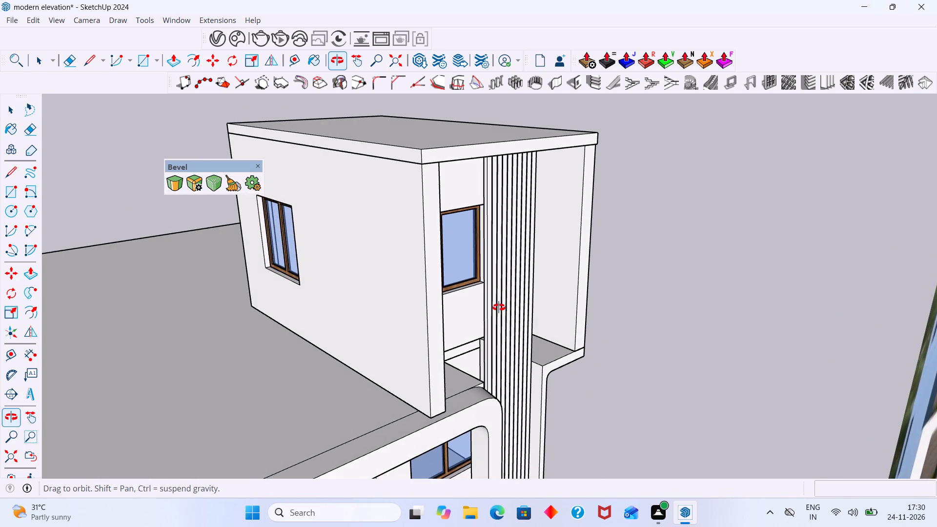
pyautogui.moveTo(499, 307); pyautogui.dragTo(454, 321, button='middle')
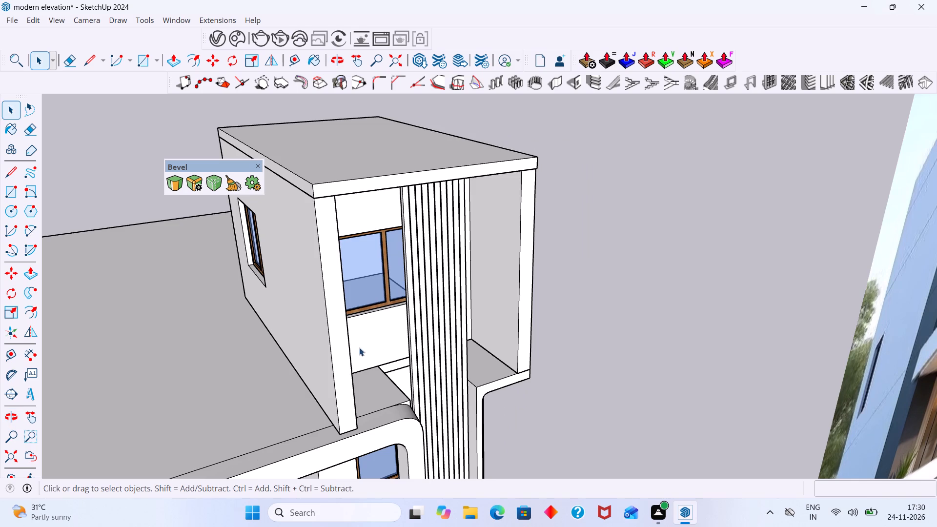
pyautogui.scroll(-6, 333, 259)
pyautogui.moveTo(329, 252); pyautogui.dragTo(284, 264, button='middle')
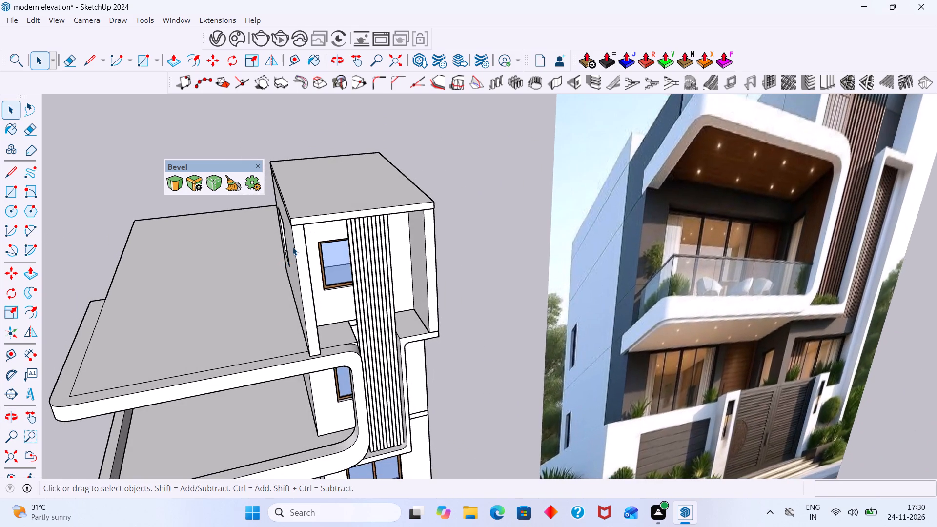
pyautogui.scroll(7, 294, 244)
pyautogui.scroll(5, 401, 258)
# Open the vertical bars' group and select the end bar nearest the terrace-side wall.
pyautogui.click(397, 258)
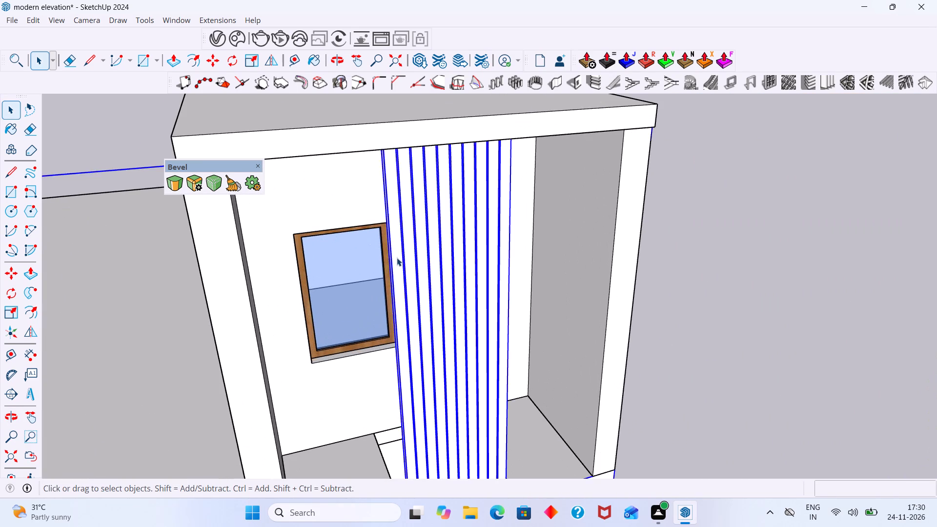
pyautogui.doubleClick(397, 258)
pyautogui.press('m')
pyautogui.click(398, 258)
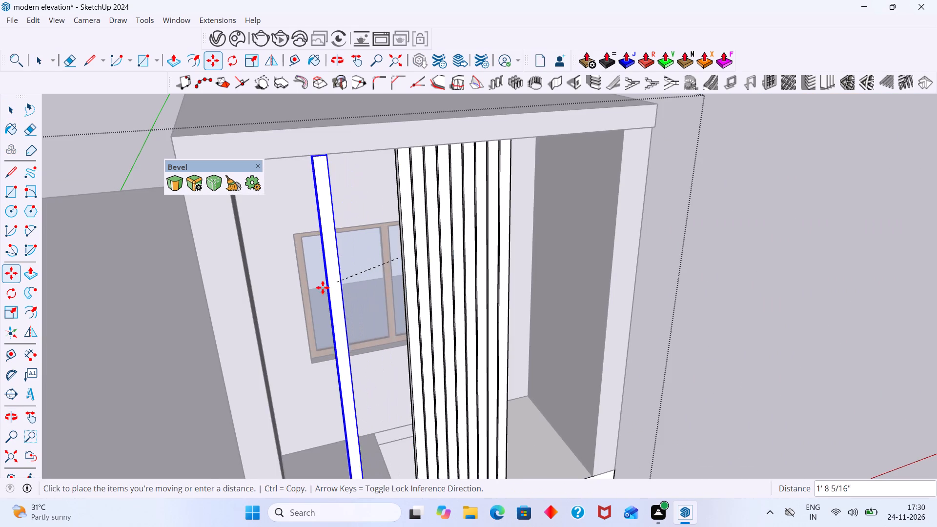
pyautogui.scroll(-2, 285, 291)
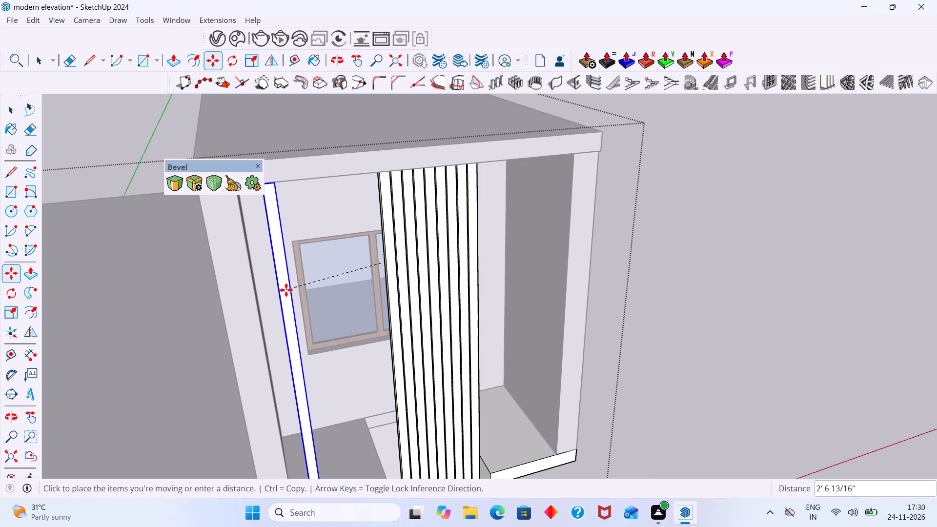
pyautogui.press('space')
# Copy the selected end bar by its top corner about 2' 11 1/2" along the red axis, against the terrace-side wall's inner face.
pyautogui.scroll(2, 370, 170)
pyautogui.press('m')
pyautogui.scroll(4, 360, 183)
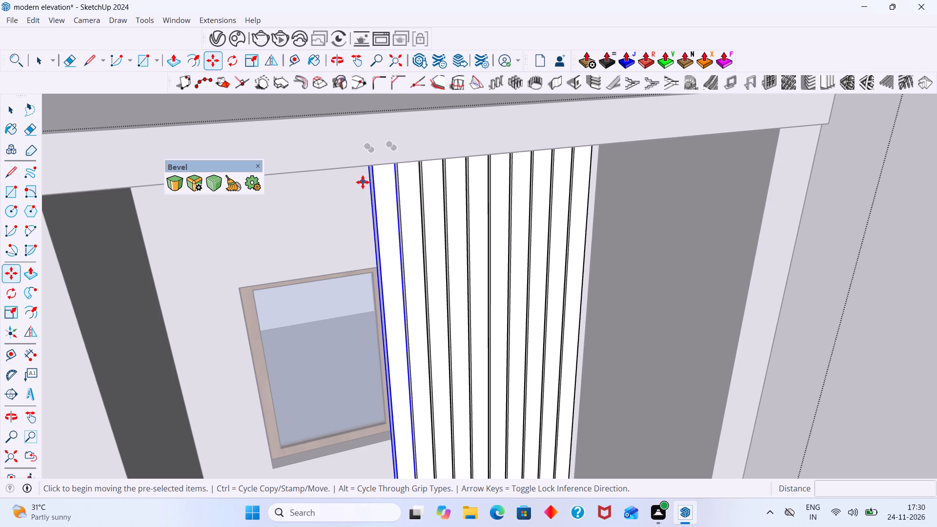
pyautogui.scroll(5, 383, 165)
pyautogui.moveTo(371, 174); pyautogui.dragTo(387, 134, button='middle')
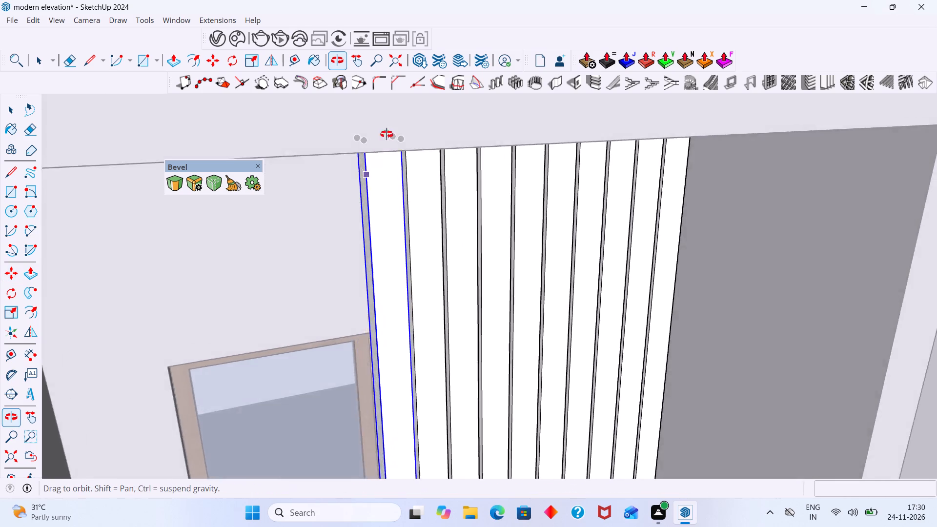
pyautogui.moveTo(387, 134); pyautogui.dragTo(400, 98, button='middle')
pyautogui.scroll(5, 359, 141)
pyautogui.moveTo(361, 144); pyautogui.dragTo(385, 168, button='middle')
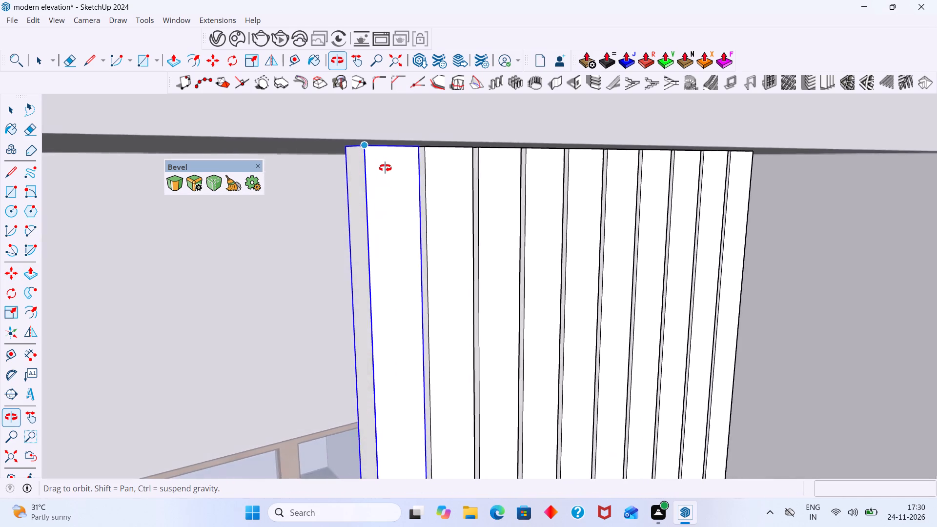
pyautogui.moveTo(385, 168); pyautogui.dragTo(378, 153, button='middle')
pyautogui.click(366, 144)
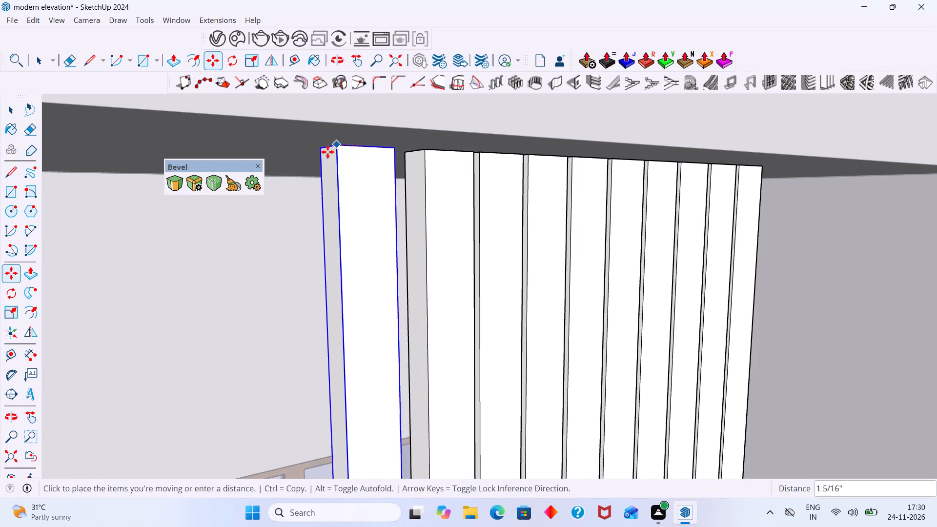
pyautogui.scroll(-16, 287, 163)
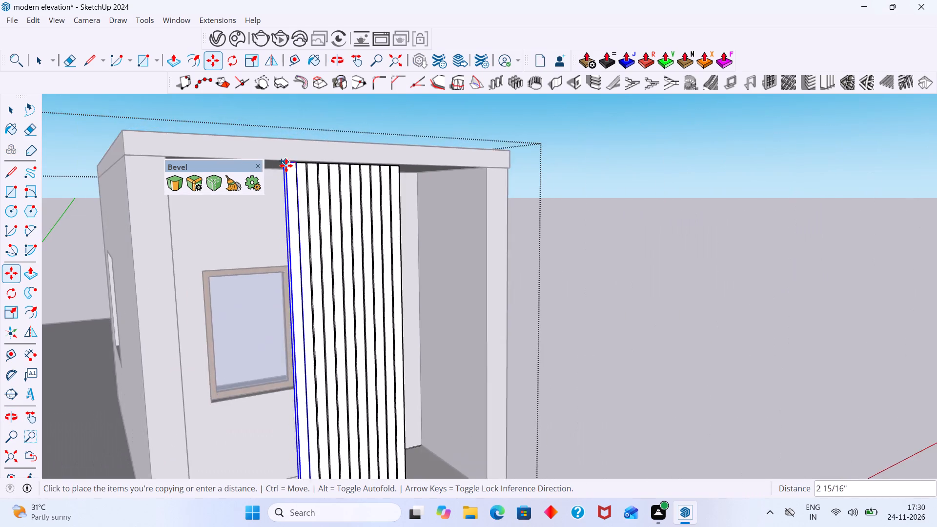
pyautogui.moveTo(297, 167); pyautogui.dragTo(397, 155, button='middle')
pyautogui.scroll(-4, 383, 153)
pyautogui.moveTo(351, 158); pyautogui.dragTo(277, 159, button='middle')
pyautogui.scroll(4, 273, 159)
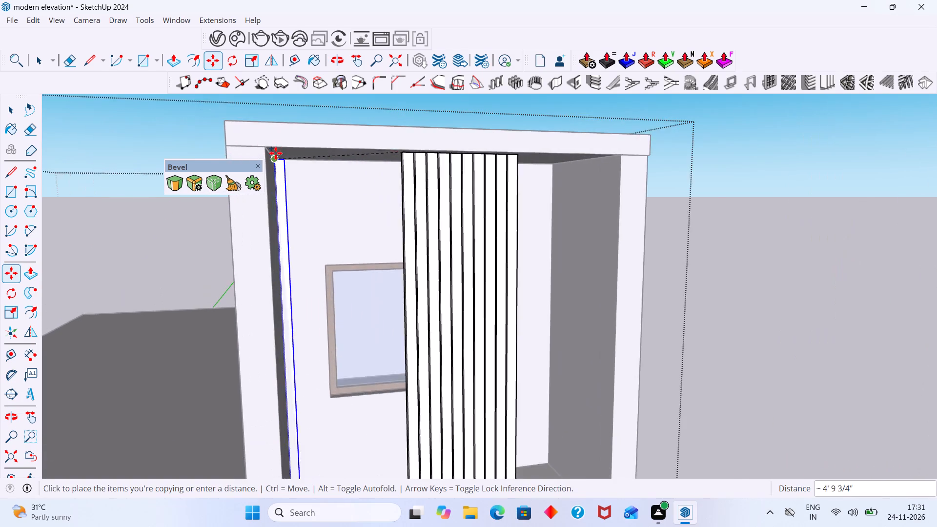
pyautogui.scroll(13, 276, 153)
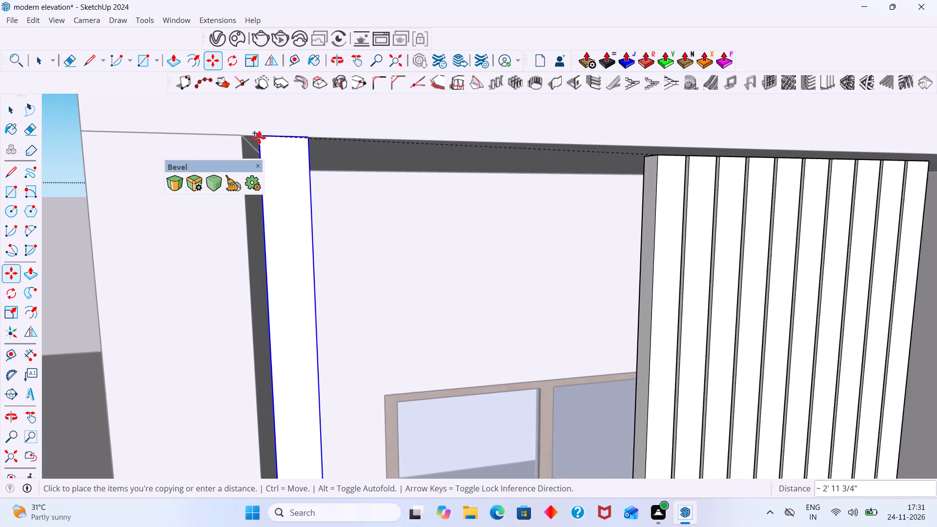
pyautogui.scroll(4, 259, 138)
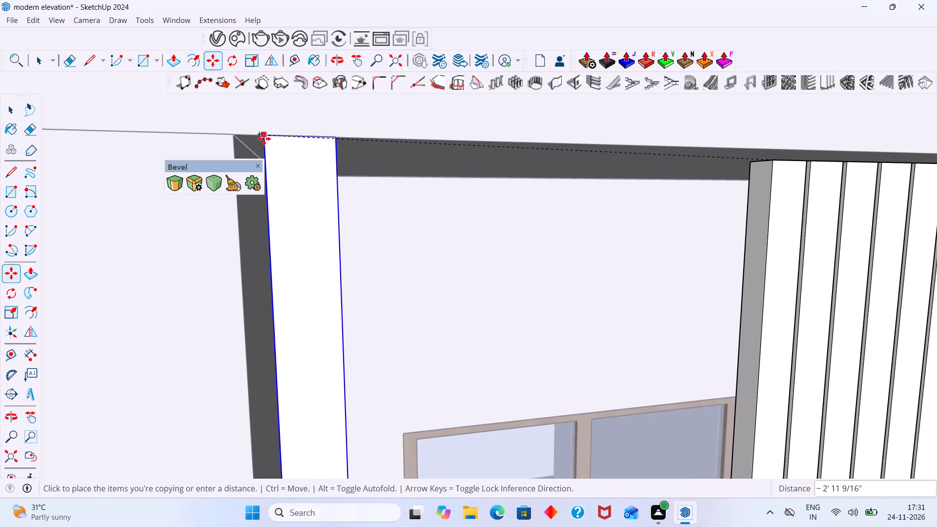
pyautogui.press('Right')
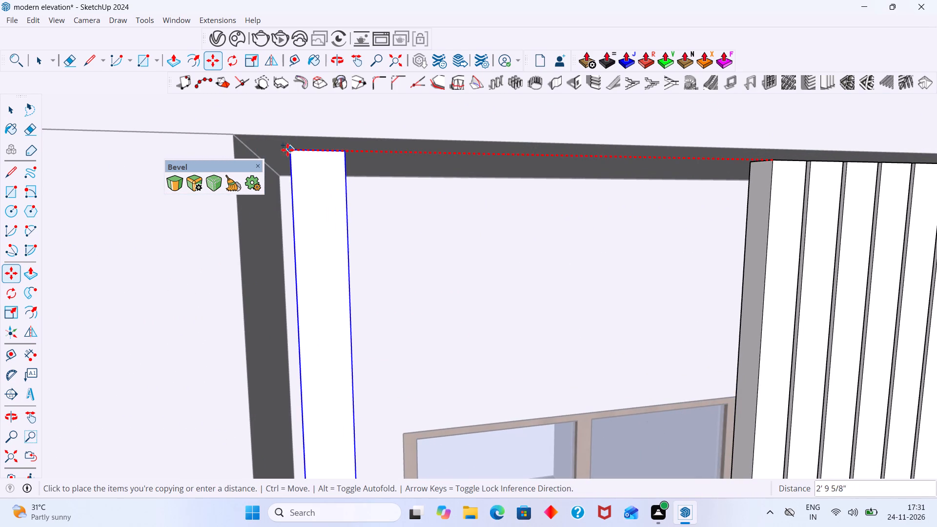
pyautogui.scroll(-4, 249, 142)
pyautogui.keyDown('shift'); pyautogui.moveTo(257, 142); pyautogui.dragTo(428, 131, button='middle'); pyautogui.keyUp('shift')
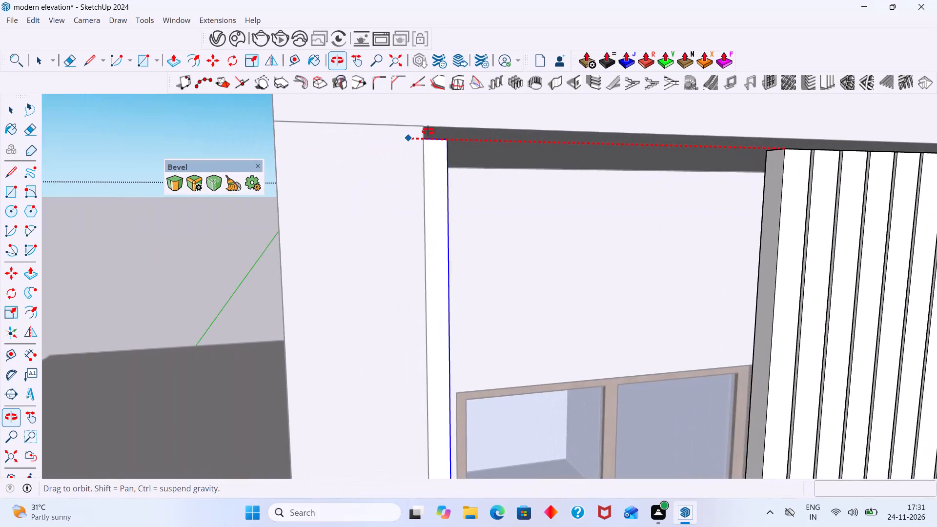
pyautogui.keyDown('shift'); pyautogui.moveTo(428, 131); pyautogui.dragTo(340, 163, button='middle'); pyautogui.keyUp('shift')
pyautogui.scroll(-4, 440, 134)
pyautogui.keyDown('shift'); pyautogui.moveTo(447, 143); pyautogui.dragTo(364, 178, button='middle'); pyautogui.keyUp('shift')
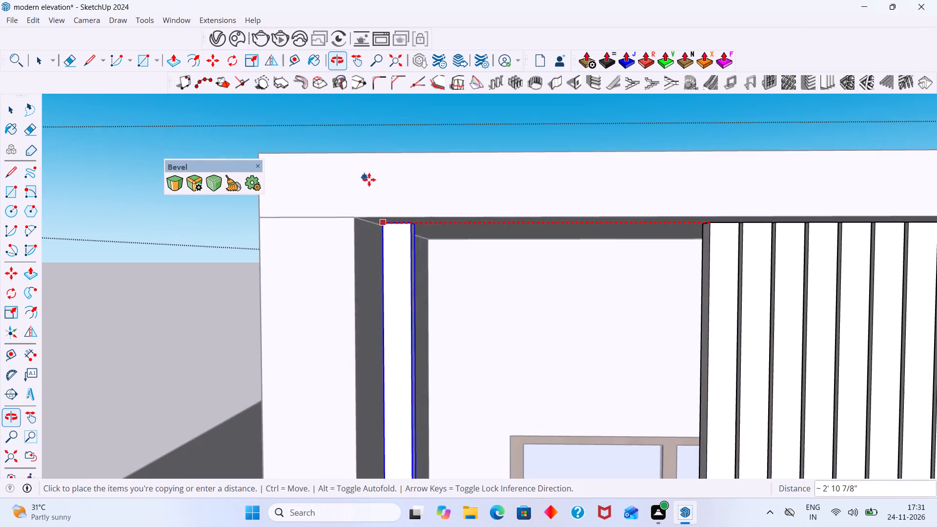
pyautogui.scroll(6, 399, 202)
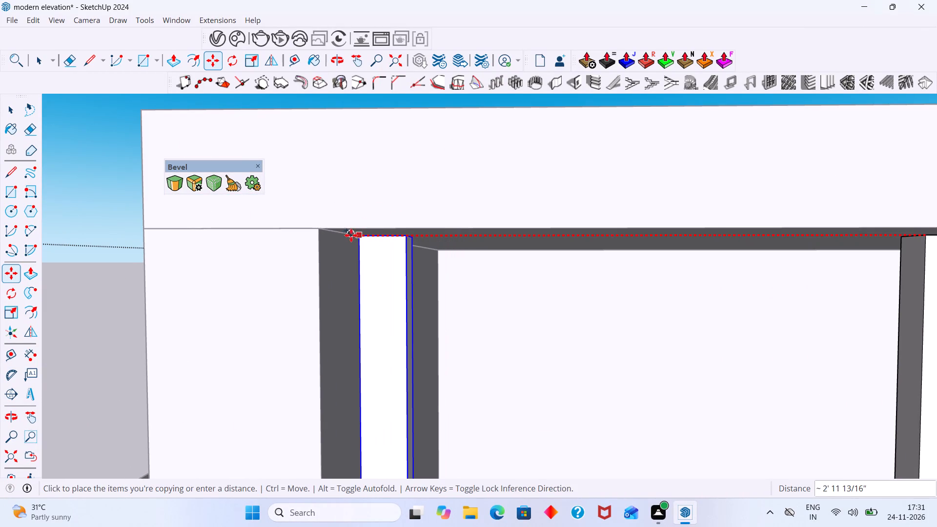
pyautogui.scroll(6, 353, 236)
pyautogui.moveTo(362, 236); pyautogui.dragTo(412, 231, button='middle')
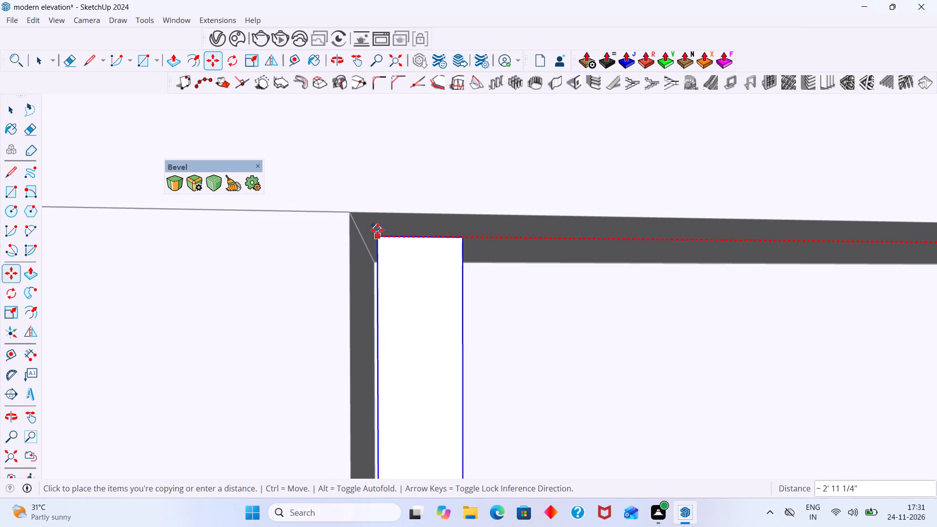
pyautogui.click(370, 231)
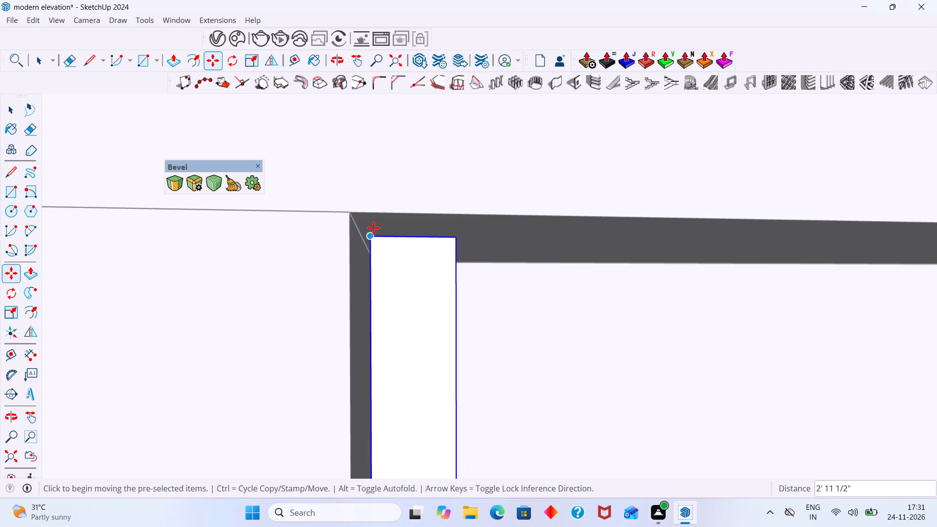
pyautogui.press('space')
pyautogui.scroll(-20, 375, 226)
pyautogui.scroll(-20, 375, 226)
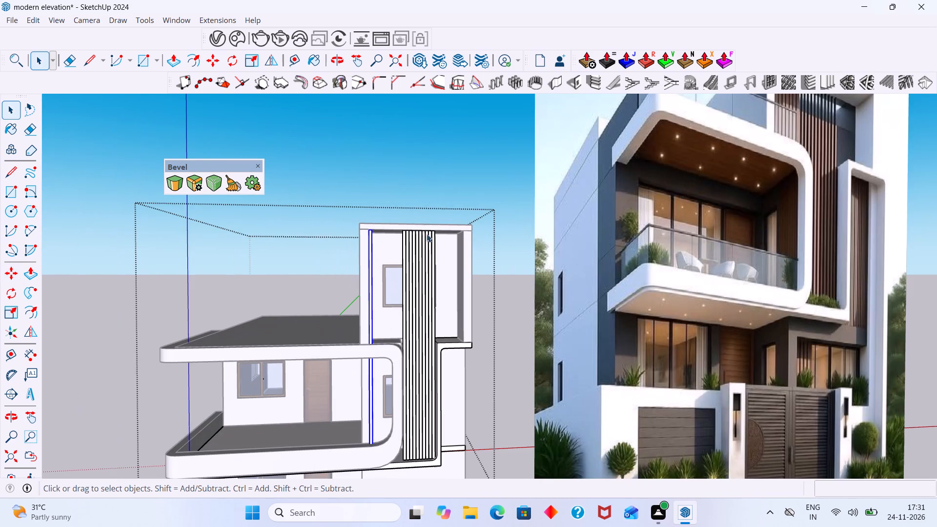
pyautogui.click(521, 266)
# Examine how the copied bar runs down behind the rounded balcony frame, comparing the front elevation with the reference image.
pyautogui.moveTo(366, 455); pyautogui.dragTo(359, 381, button='middle')
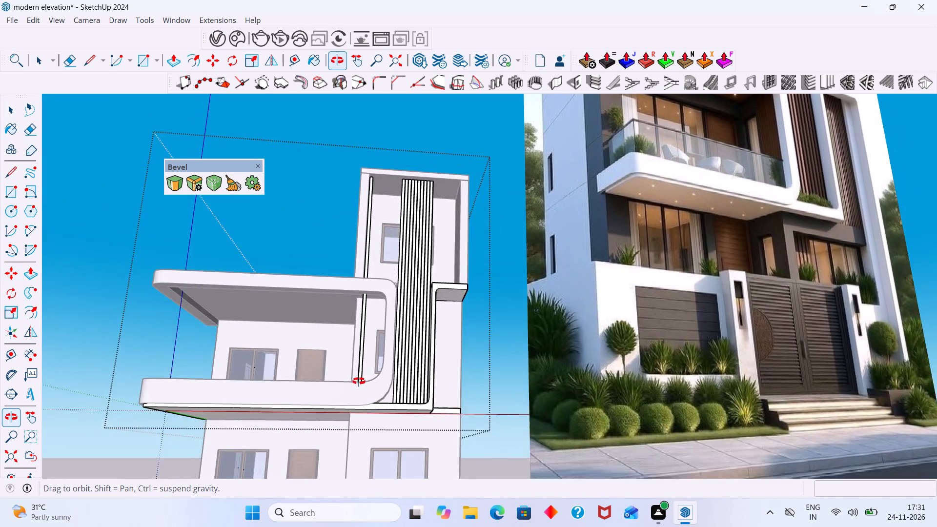
pyautogui.moveTo(359, 381); pyautogui.dragTo(353, 431, button='middle')
pyautogui.scroll(1, 365, 420)
pyautogui.scroll(-1, 364, 419)
pyautogui.keyDown('shift'); pyautogui.moveTo(354, 391); pyautogui.dragTo(342, 306, button='middle'); pyautogui.keyUp('shift')
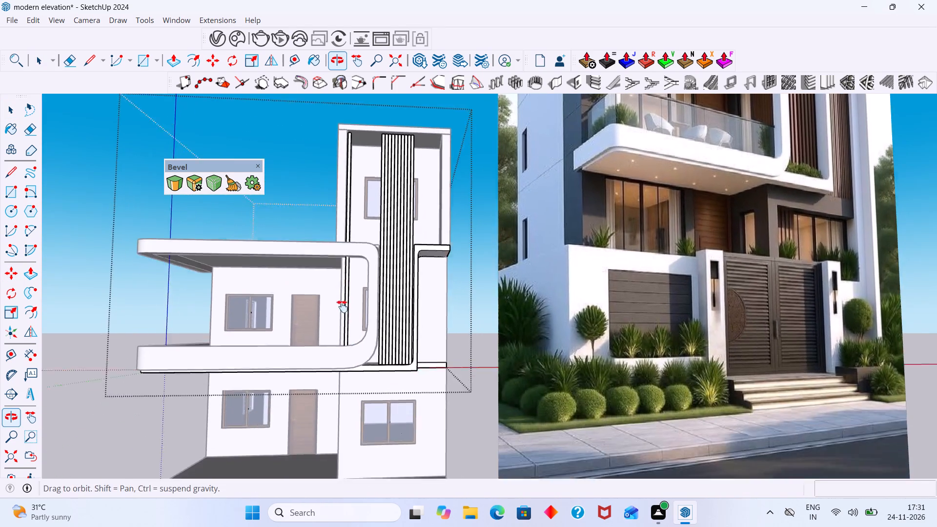
pyautogui.keyDown('shift'); pyautogui.moveTo(342, 306); pyautogui.dragTo(343, 298, button='middle'); pyautogui.keyUp('shift')
pyautogui.moveTo(344, 303); pyautogui.dragTo(360, 355, button='middle')
pyautogui.scroll(6, 367, 337)
pyautogui.scroll(-9, 360, 347)
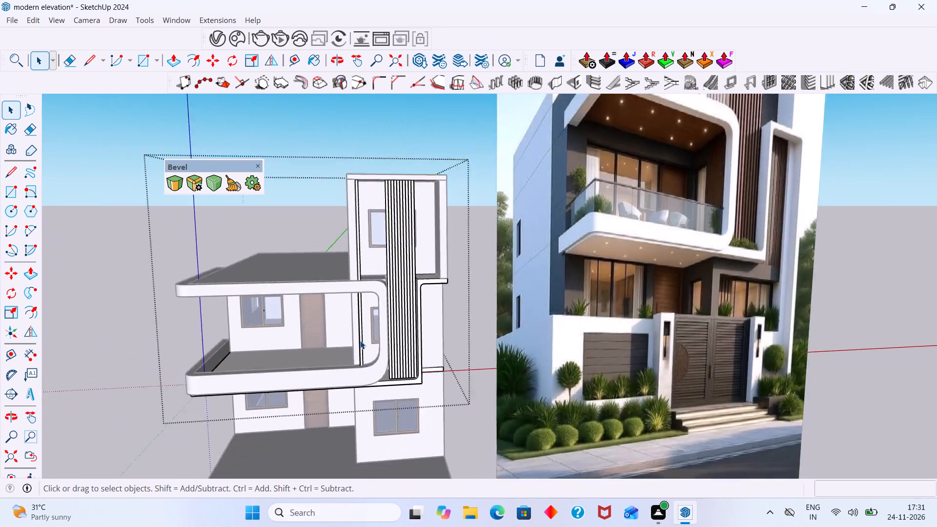
# Move the copied end bar from beside the terrace-side wall about 61' 2" out into open space beside the house.
pyautogui.scroll(-6, 360, 341)
pyautogui.scroll(11, 360, 289)
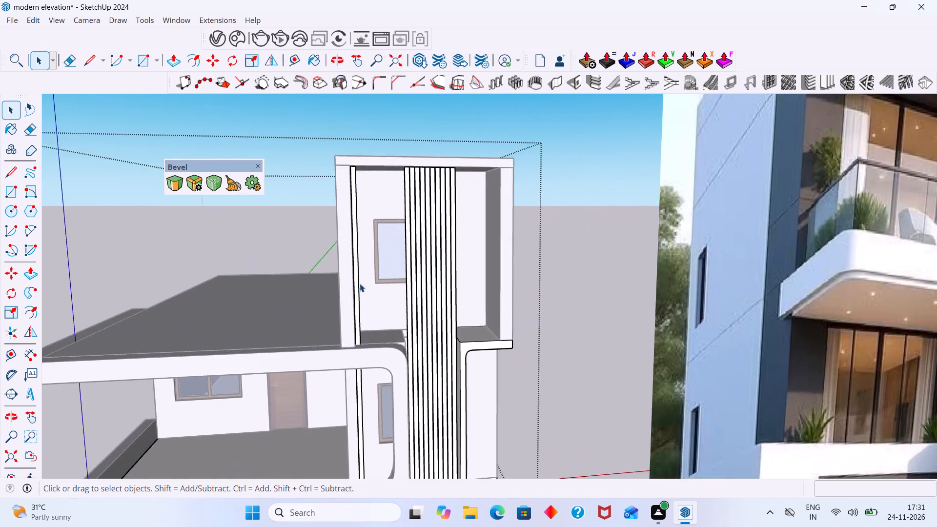
pyautogui.scroll(10, 360, 284)
pyautogui.click(357, 284)
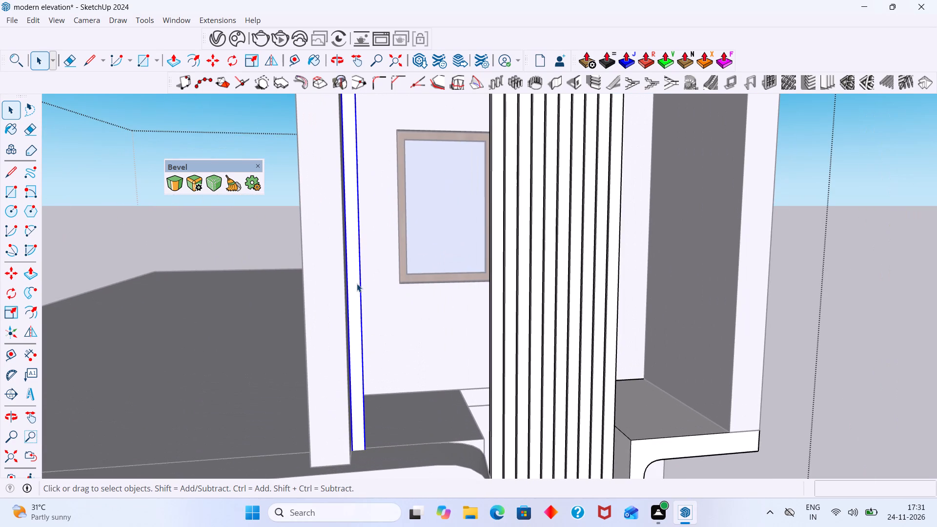
pyautogui.press('m')
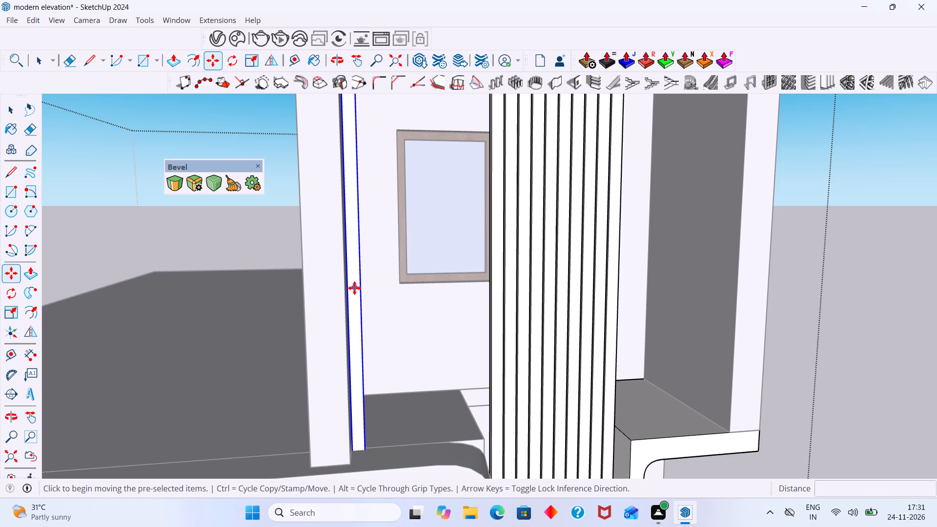
pyautogui.scroll(-8, 348, 305)
pyautogui.scroll(3, 360, 403)
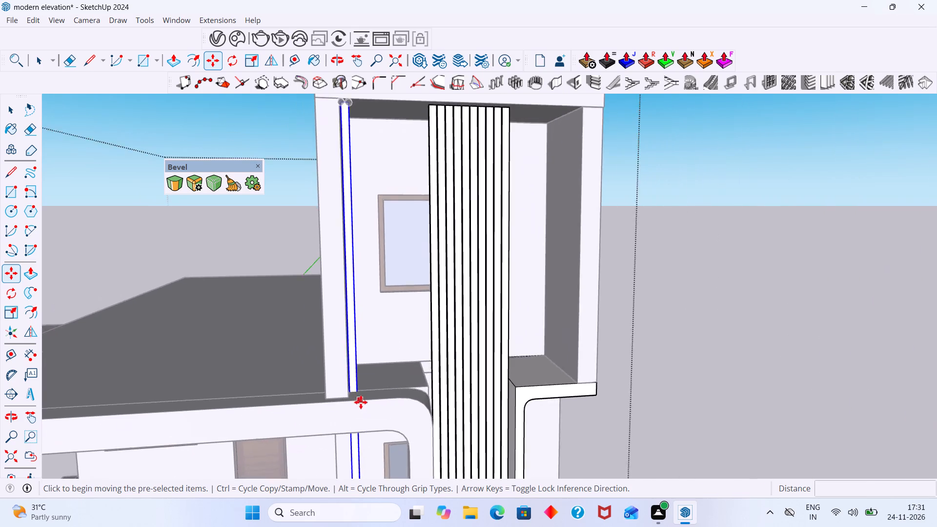
pyautogui.scroll(4, 361, 402)
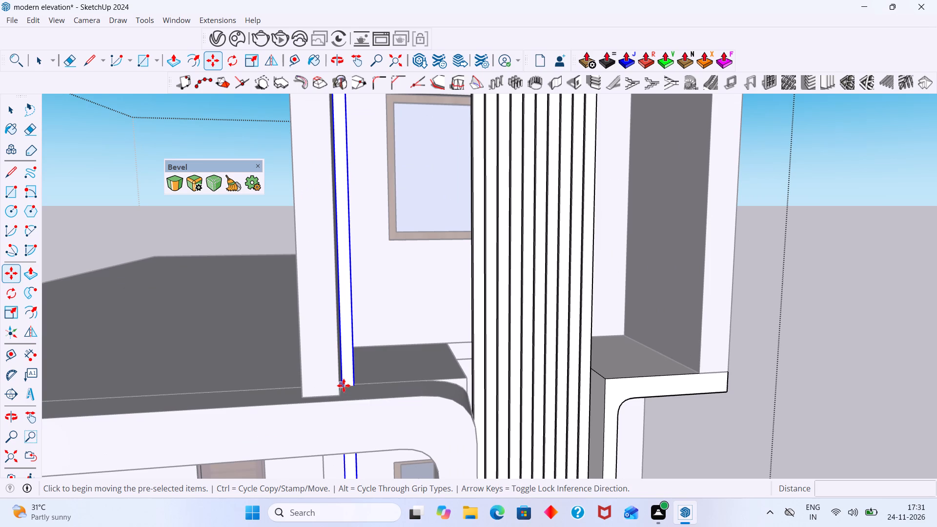
pyautogui.click(344, 385)
pyautogui.scroll(-16, 256, 412)
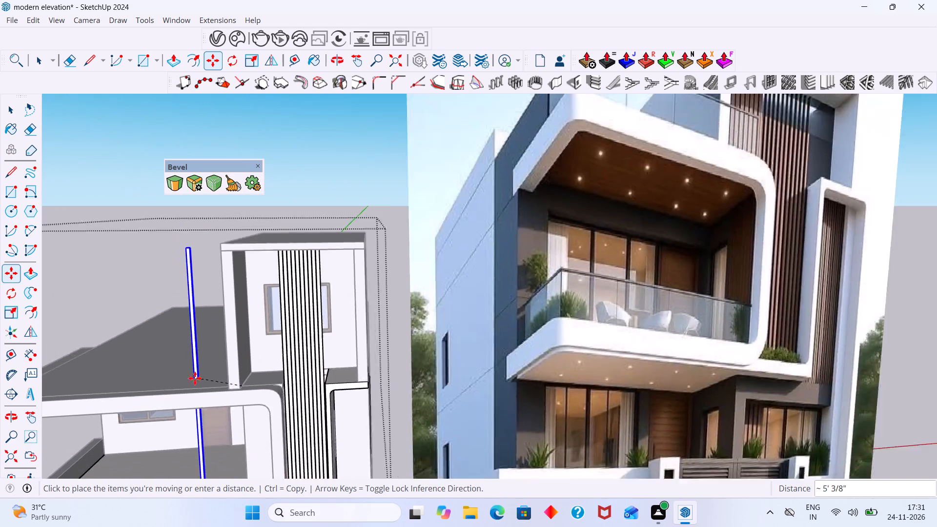
pyautogui.scroll(-20, 195, 378)
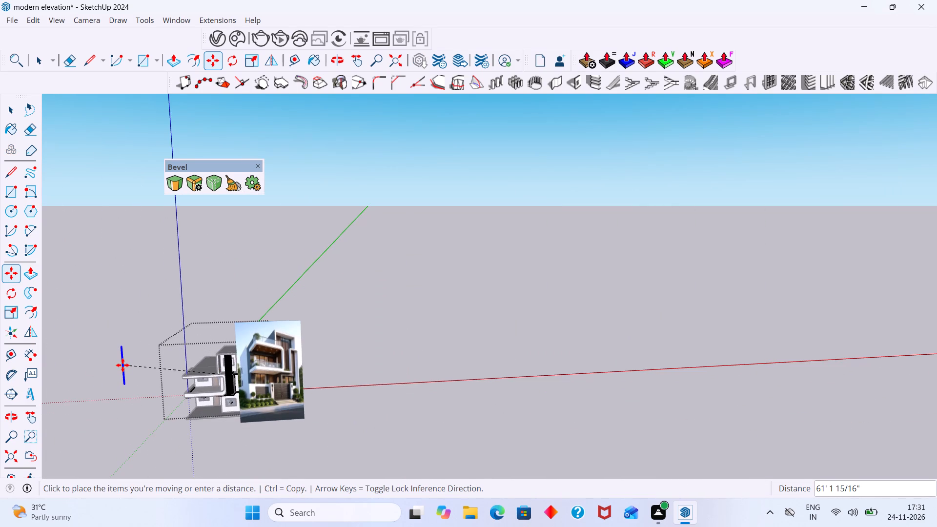
pyautogui.click(122, 365)
pyautogui.press('space')
pyautogui.click(94, 291)
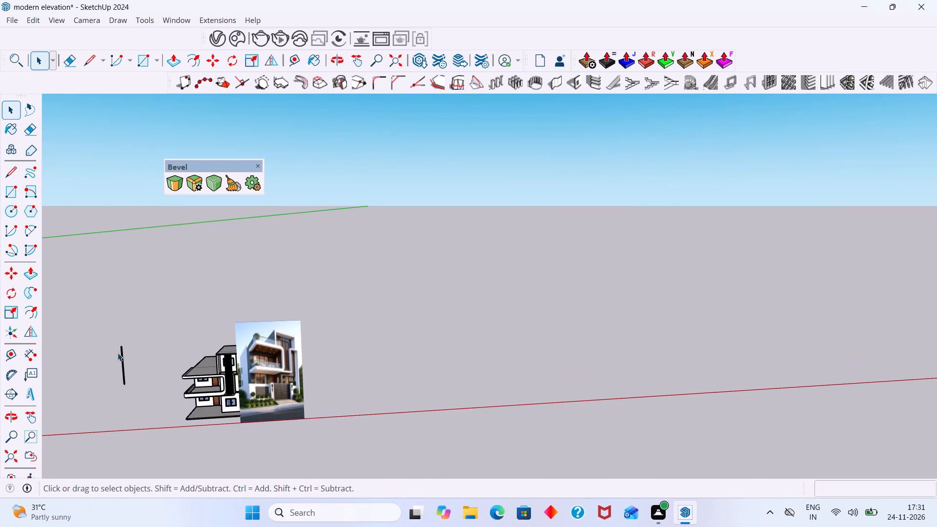
# Open the detached bar's group and shorten the bar by pushing its bottom face up about 17' 11 1/4".
pyautogui.moveTo(136, 405); pyautogui.dragTo(135, 378, button='middle')
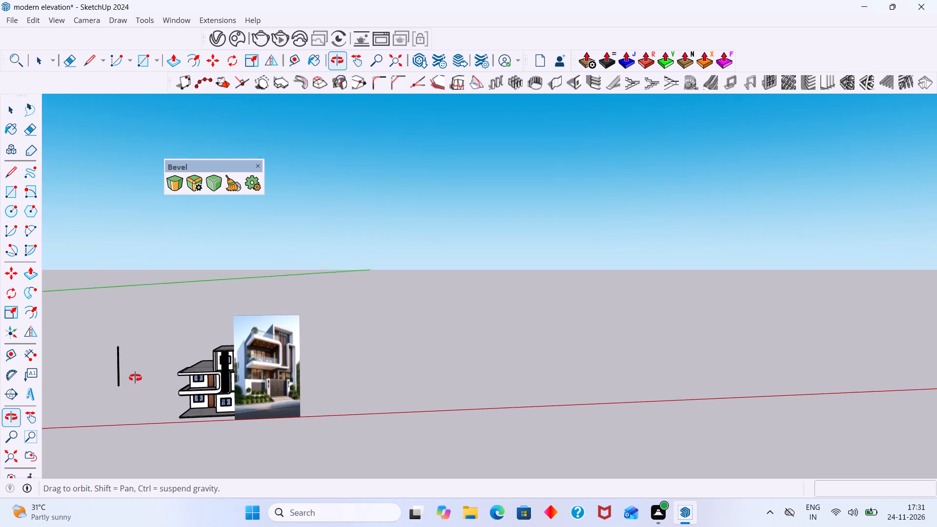
pyautogui.moveTo(135, 378); pyautogui.dragTo(136, 343, button='middle')
pyautogui.scroll(2, 101, 387)
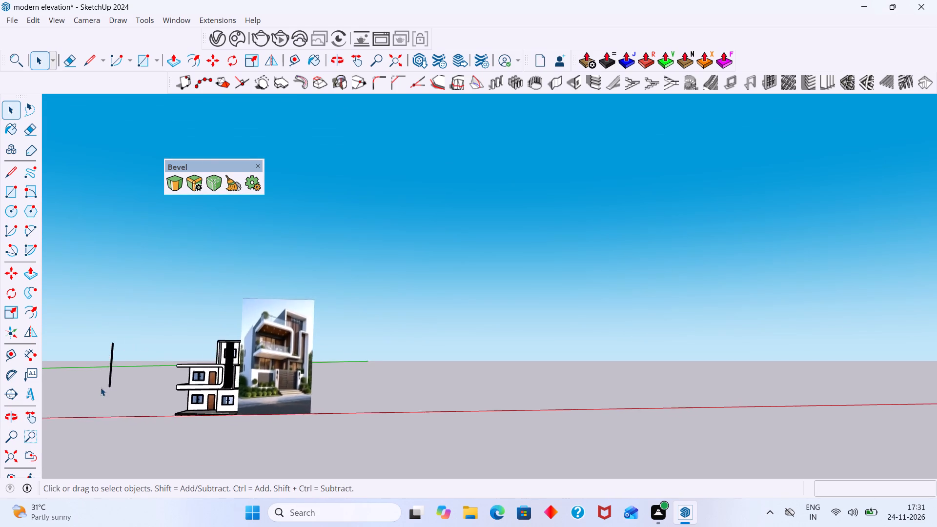
pyautogui.scroll(20, 101, 387)
pyautogui.scroll(2, 101, 387)
pyautogui.moveTo(116, 396); pyautogui.dragTo(147, 334, button='middle')
pyautogui.scroll(12, 87, 345)
pyautogui.moveTo(79, 402); pyautogui.dragTo(112, 359, button='middle')
pyautogui.scroll(2, 129, 265)
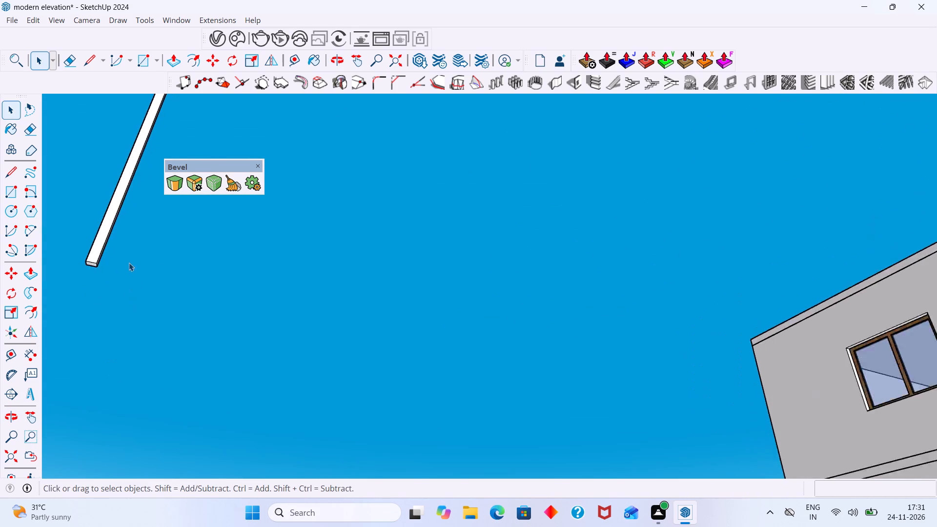
pyautogui.scroll(17, 129, 263)
pyautogui.doubleClick(61, 286)
pyautogui.click(68, 289)
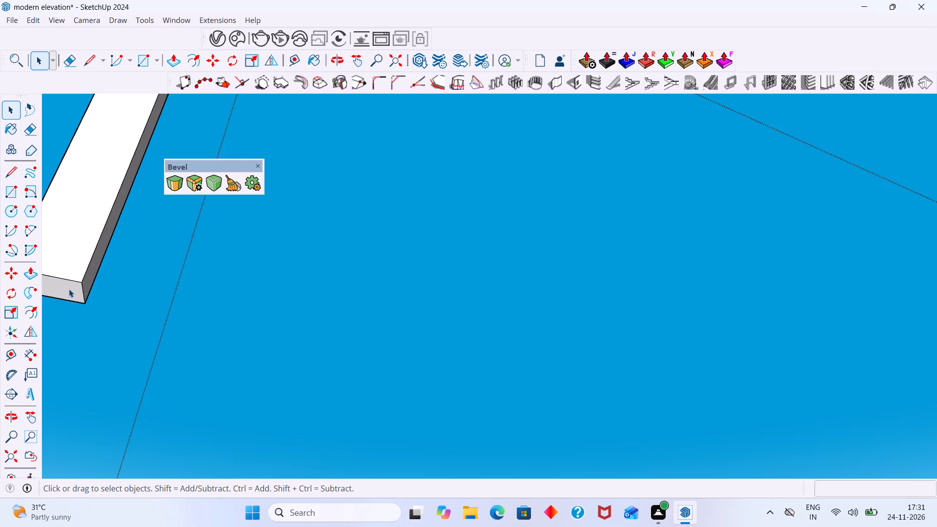
pyautogui.tripleClick(69, 289)
pyautogui.click(71, 290)
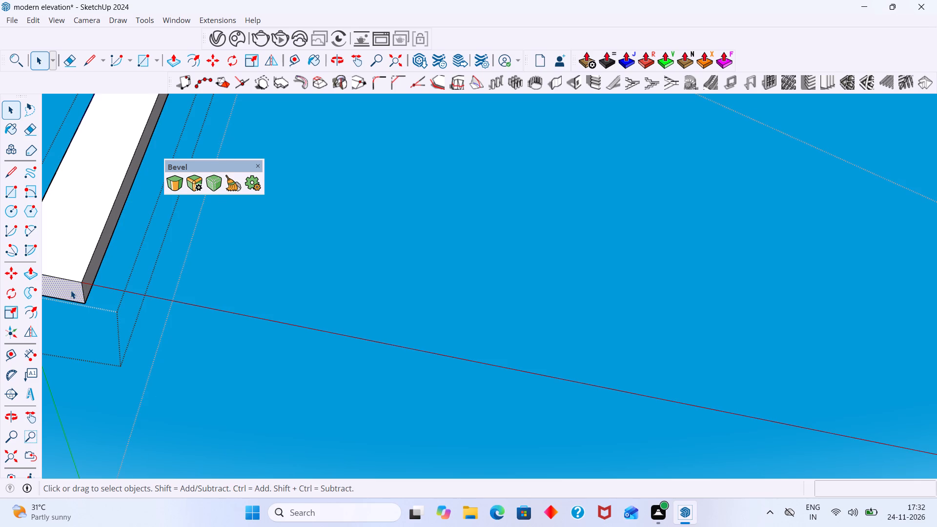
pyautogui.press('p')
pyautogui.click(71, 290)
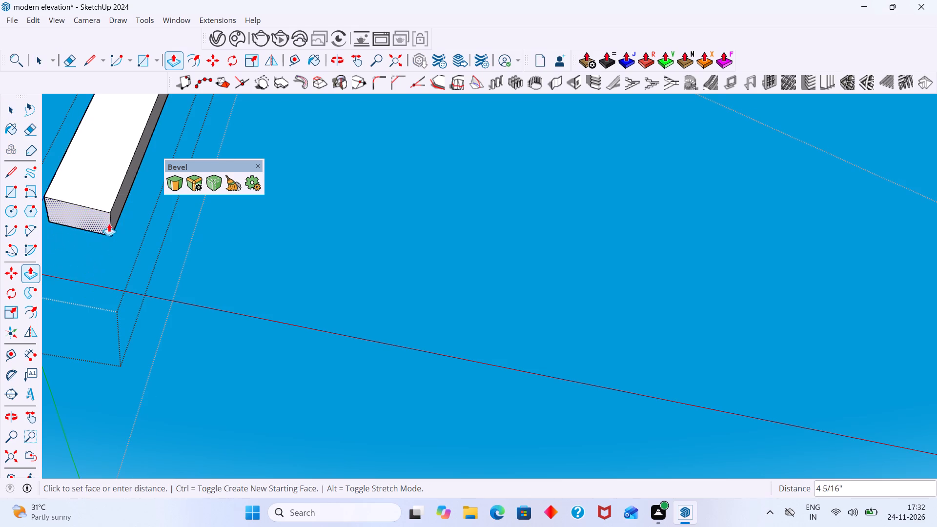
pyautogui.scroll(-20, 109, 223)
pyautogui.scroll(-9, 109, 223)
pyautogui.moveTo(111, 237); pyautogui.dragTo(93, 324, button='middle')
pyautogui.scroll(-3, 135, 264)
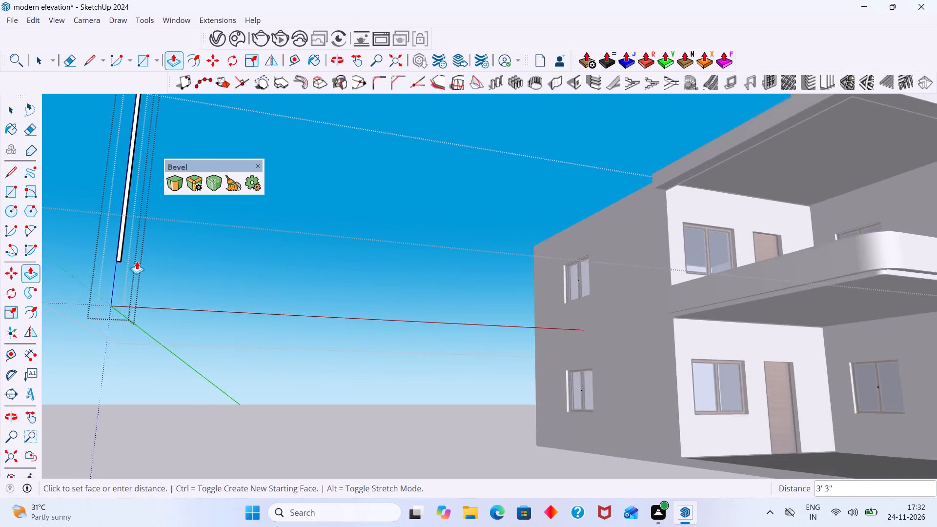
pyautogui.scroll(-20, 137, 261)
pyautogui.scroll(-1, 137, 261)
pyautogui.moveTo(138, 214); pyautogui.dragTo(129, 316, button='middle')
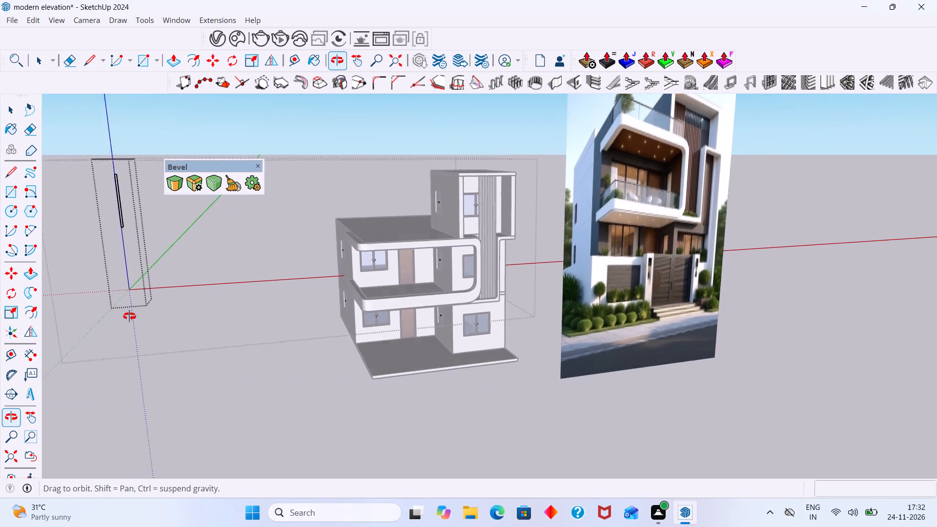
pyautogui.moveTo(129, 316); pyautogui.dragTo(135, 308, button='middle')
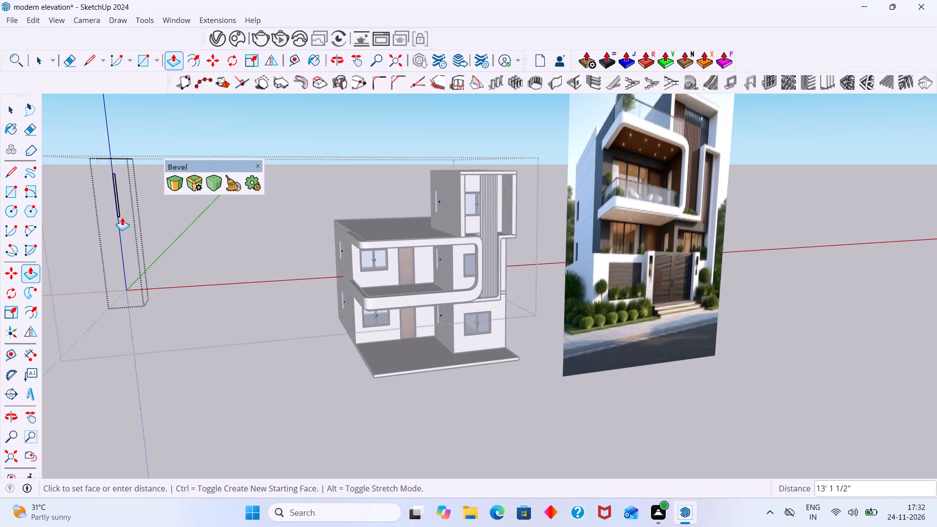
pyautogui.click(120, 189)
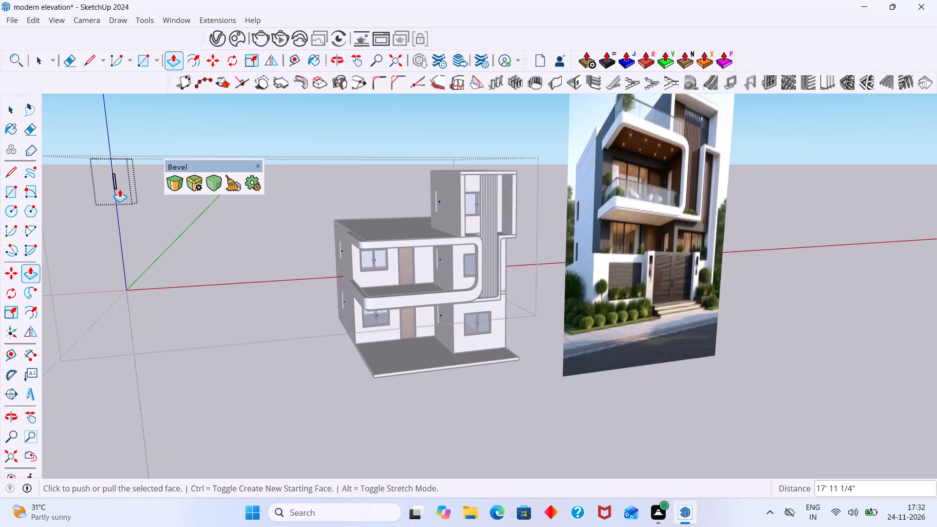
pyautogui.press('space')
pyautogui.click(75, 236)
# Move the shortened bar by its top corner back under the top-storey roof slab, in line with the vertical bars' top edge.
pyautogui.scroll(10, 109, 164)
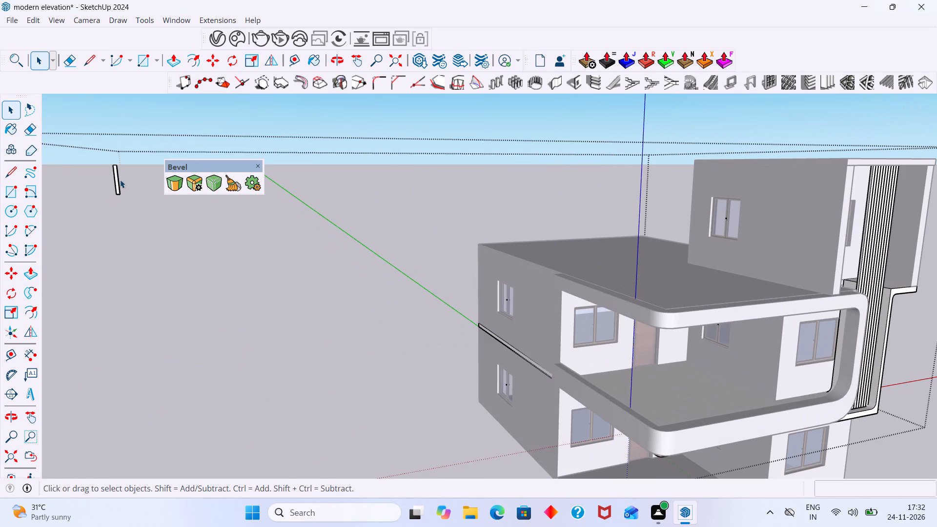
pyautogui.click(119, 180)
pyautogui.press('m')
pyautogui.moveTo(107, 196); pyautogui.dragTo(108, 230, button='middle')
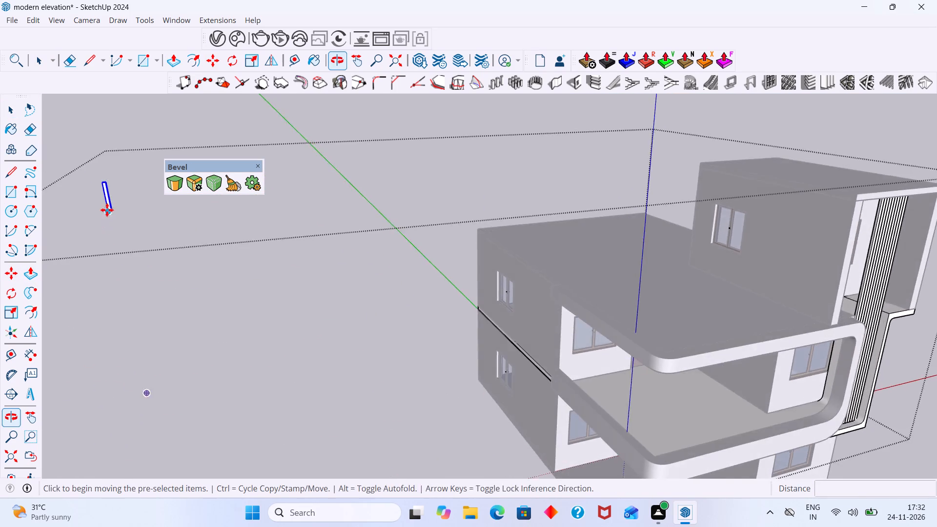
pyautogui.scroll(20, 104, 199)
pyautogui.scroll(7, 104, 199)
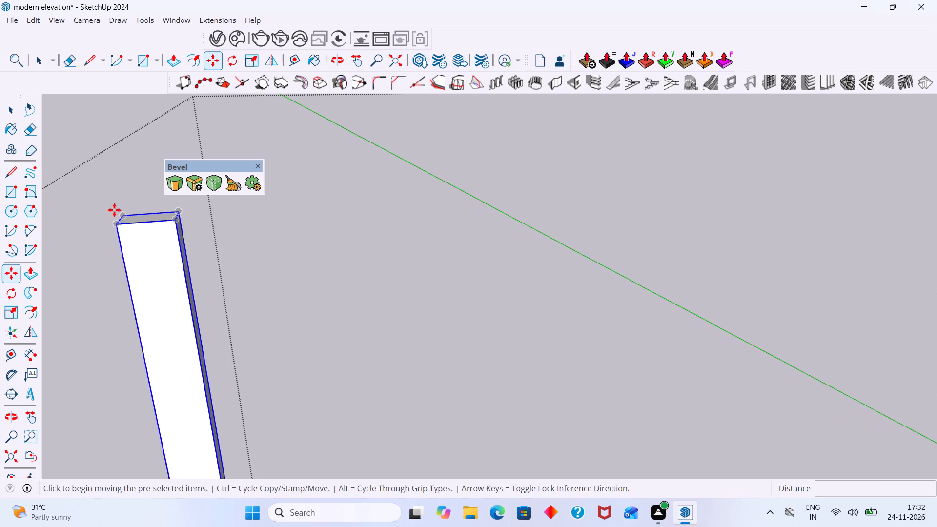
pyautogui.click(123, 213)
pyautogui.scroll(-3, 420, 220)
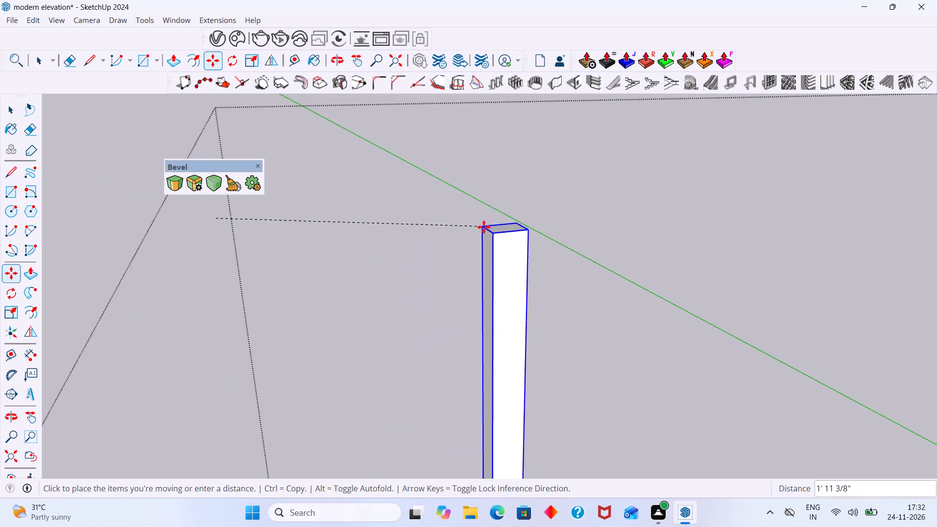
pyautogui.scroll(-18, 484, 227)
pyautogui.moveTo(602, 215); pyautogui.dragTo(328, 223, button='middle')
pyautogui.scroll(-9, 361, 229)
pyautogui.moveTo(557, 261); pyautogui.dragTo(163, 243, button='middle')
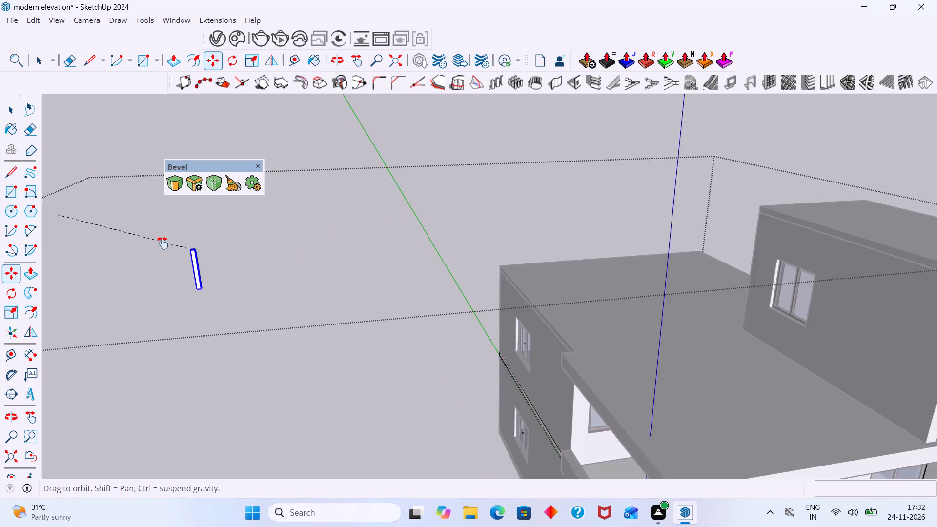
pyautogui.moveTo(163, 243); pyautogui.dragTo(159, 241, button='middle')
pyautogui.scroll(-6, 190, 255)
pyautogui.moveTo(331, 283); pyautogui.dragTo(245, 155, button='middle')
pyautogui.moveTo(464, 161); pyautogui.dragTo(205, 242, button='middle')
pyautogui.moveTo(360, 229); pyautogui.dragTo(271, 223, button='middle')
pyautogui.scroll(2, 292, 205)
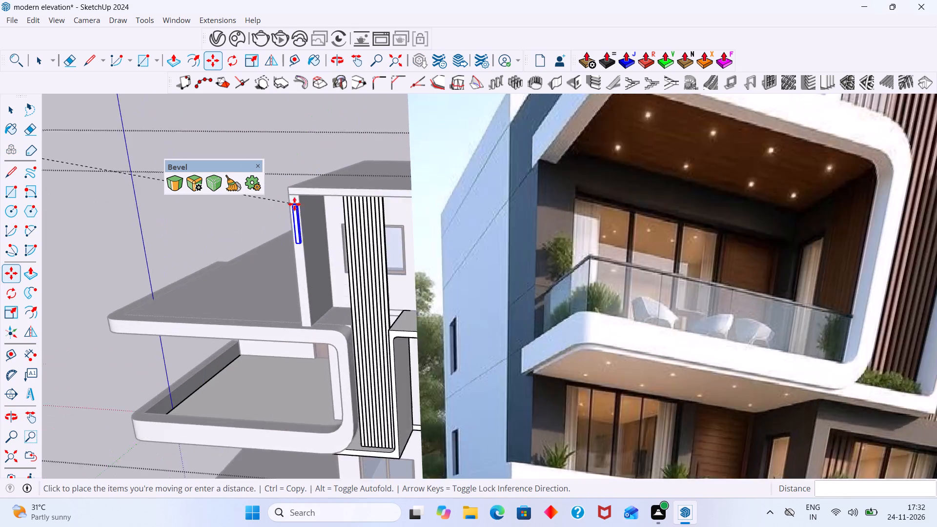
pyautogui.scroll(8, 294, 204)
pyautogui.moveTo(338, 198); pyautogui.dragTo(346, 178, button='middle')
pyautogui.scroll(7, 302, 207)
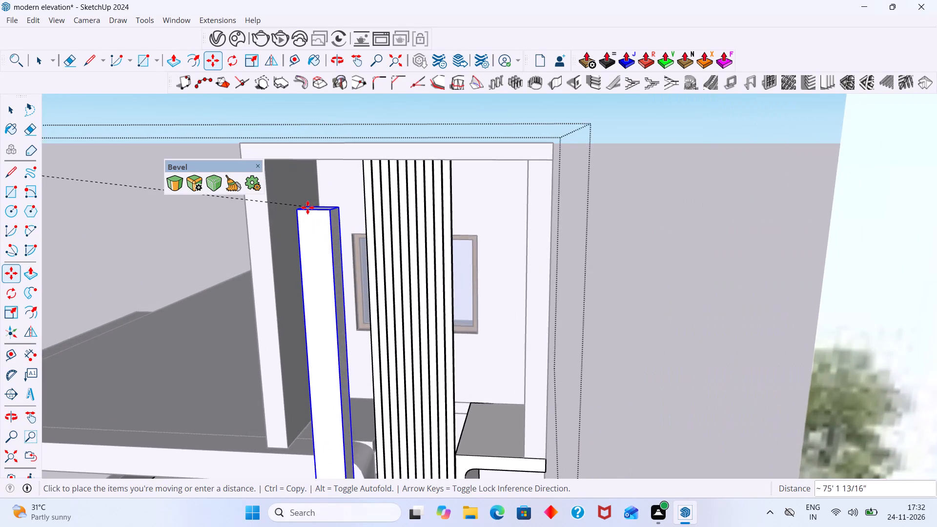
pyautogui.moveTo(307, 207); pyautogui.dragTo(372, 172, button='middle')
pyautogui.scroll(14, 169, 263)
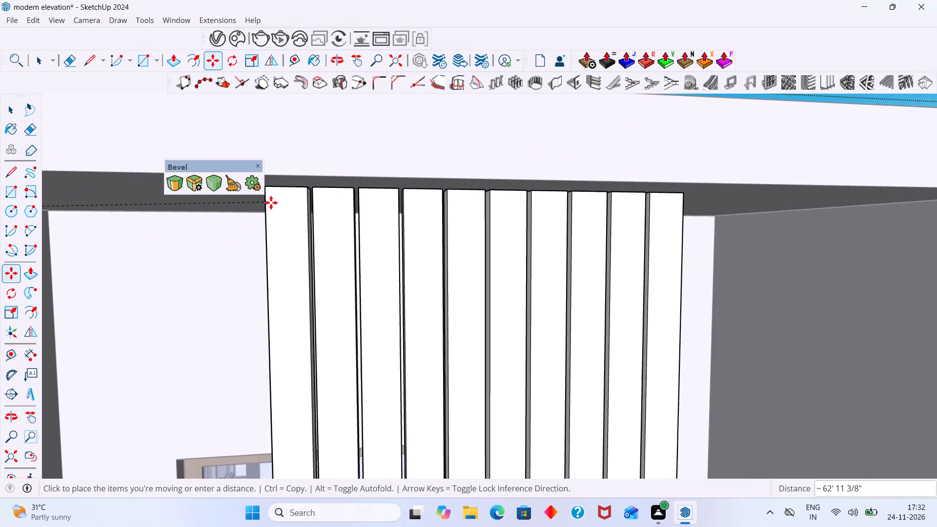
pyautogui.scroll(5, 271, 203)
pyautogui.moveTo(260, 200); pyautogui.dragTo(311, 225, button='middle')
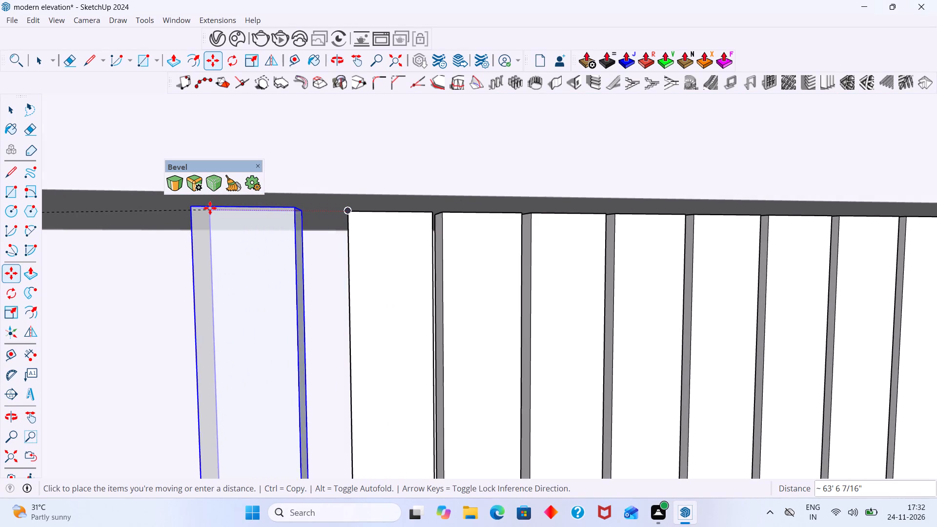
pyautogui.keyDown('shift'); pyautogui.moveTo(210, 208); pyautogui.dragTo(451, 221, button='middle'); pyautogui.keyUp('shift')
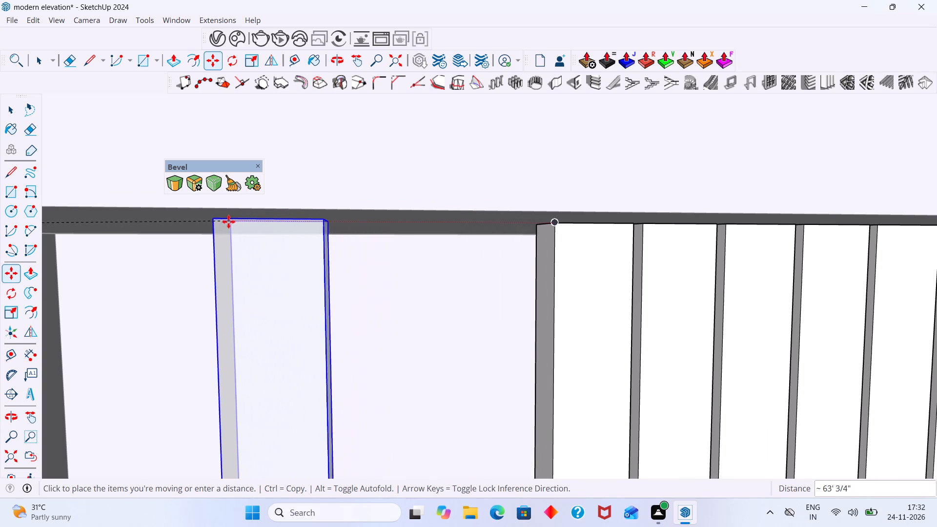
pyautogui.click(226, 222)
pyautogui.press('space')
# Move the shortened bar by its top corner about 2' 1/2" along the red axis, against the terrace-side wall's inner face.
pyautogui.scroll(-14, 246, 248)
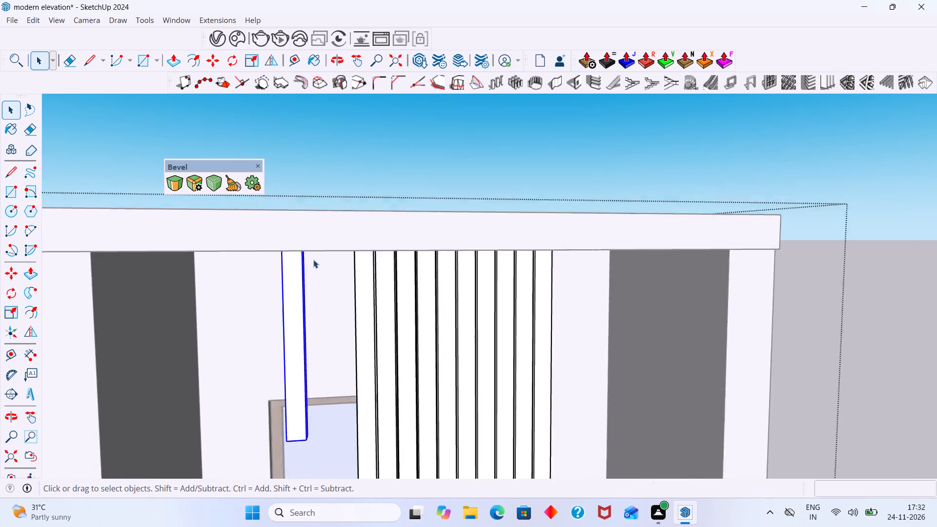
pyautogui.scroll(-8, 313, 260)
pyautogui.moveTo(306, 299); pyautogui.dragTo(341, 288, button='middle')
pyautogui.scroll(8, 345, 274)
pyautogui.moveTo(360, 247); pyautogui.dragTo(362, 227, button='middle')
pyautogui.scroll(6, 361, 223)
pyautogui.press('m')
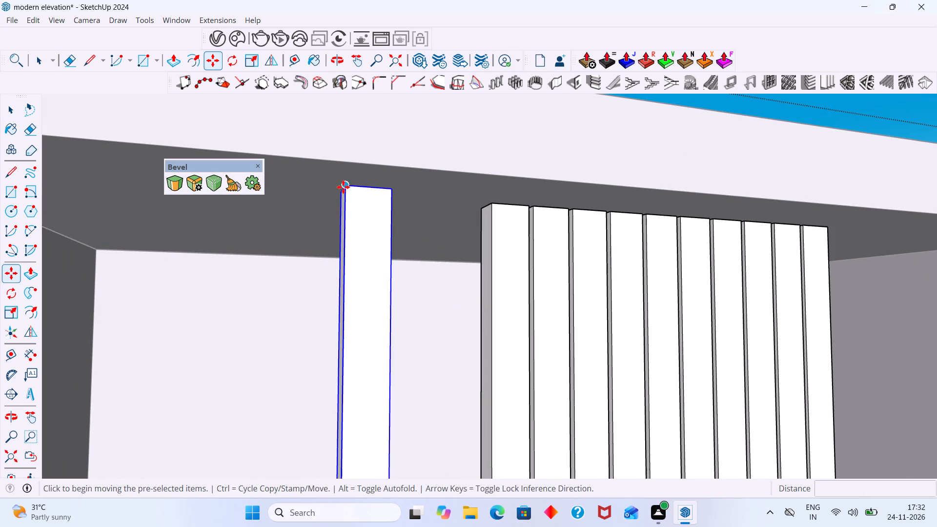
pyautogui.click(343, 187)
pyautogui.press('Right')
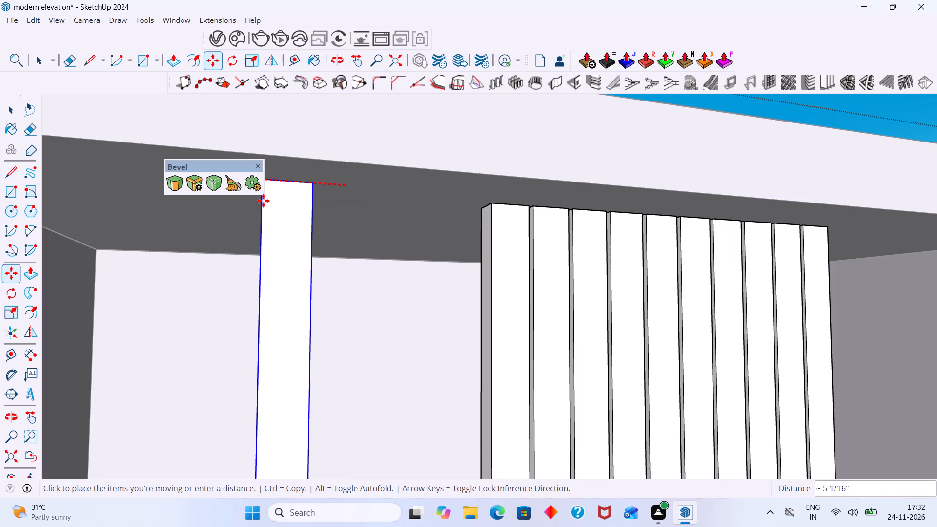
pyautogui.moveTo(267, 203); pyautogui.dragTo(519, 232, button='middle')
pyautogui.scroll(-3, 413, 239)
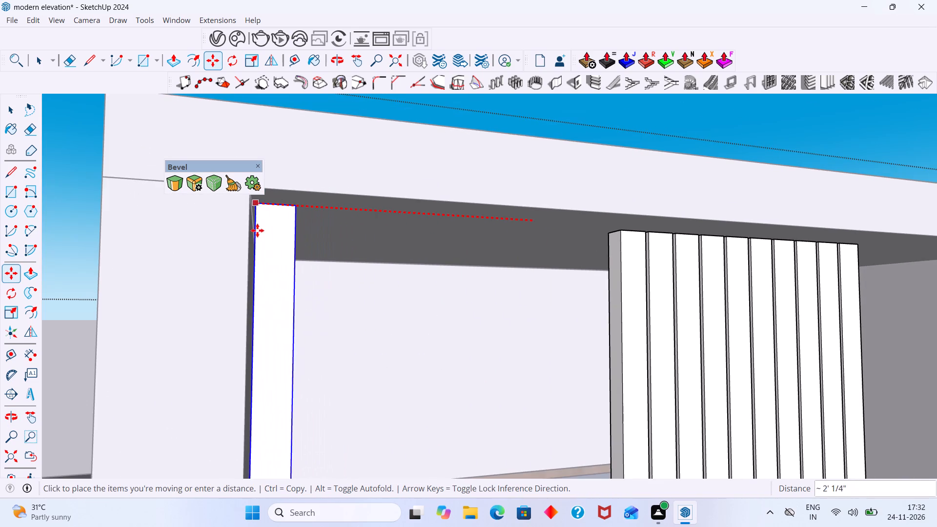
pyautogui.scroll(4, 257, 229)
pyautogui.moveTo(260, 217); pyautogui.dragTo(304, 242, button='middle')
pyautogui.moveTo(302, 227); pyautogui.dragTo(265, 237, button='middle')
pyautogui.scroll(5, 334, 209)
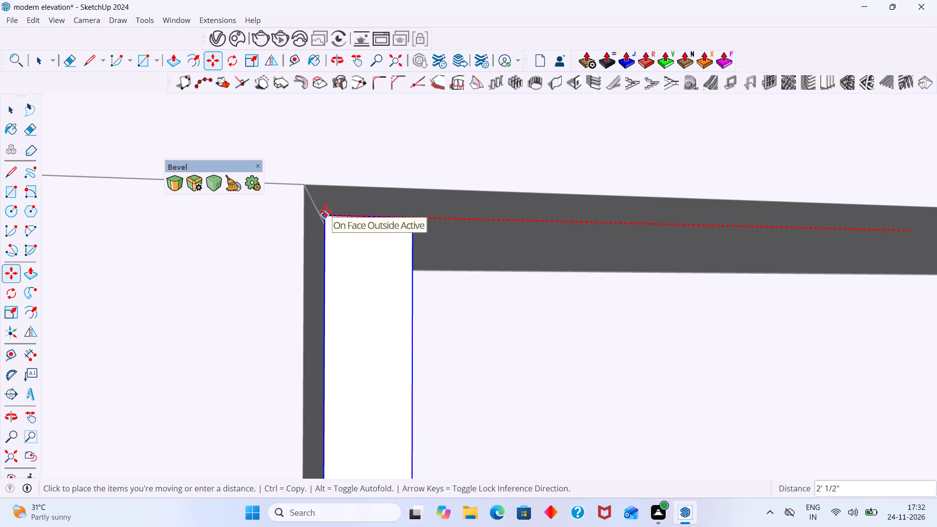
pyautogui.click(326, 211)
pyautogui.press('space')
pyautogui.scroll(-20, 364, 226)
pyautogui.scroll(-8, 364, 226)
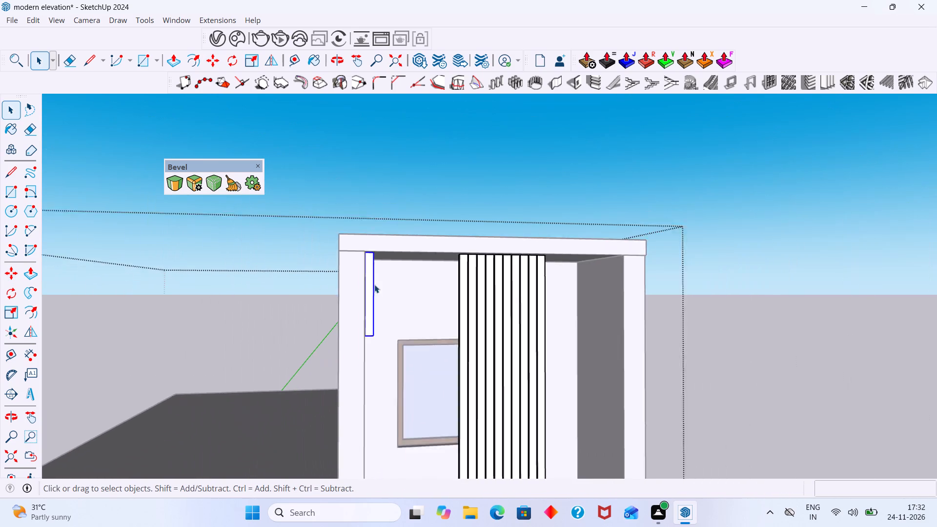
pyautogui.scroll(-8, 328, 355)
pyautogui.click(398, 255)
pyautogui.moveTo(374, 347); pyautogui.dragTo(315, 361, button='middle')
pyautogui.scroll(2, 332, 355)
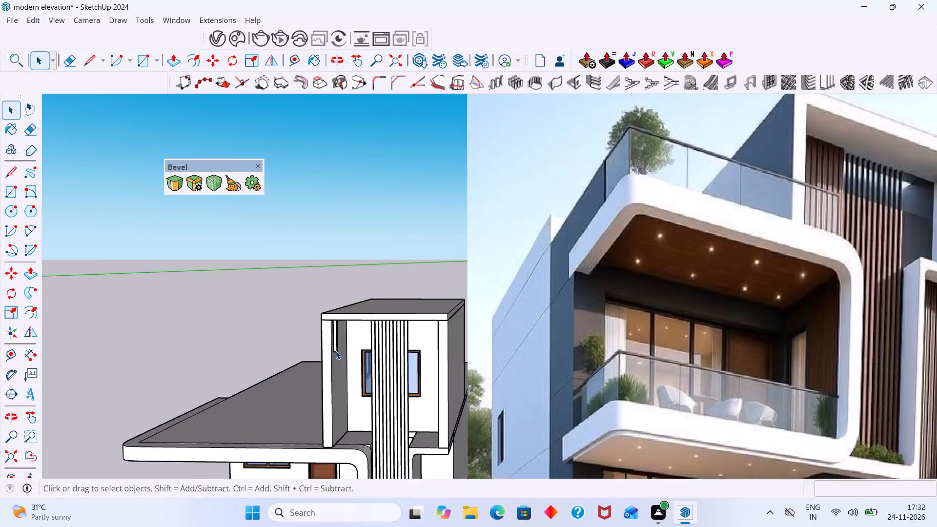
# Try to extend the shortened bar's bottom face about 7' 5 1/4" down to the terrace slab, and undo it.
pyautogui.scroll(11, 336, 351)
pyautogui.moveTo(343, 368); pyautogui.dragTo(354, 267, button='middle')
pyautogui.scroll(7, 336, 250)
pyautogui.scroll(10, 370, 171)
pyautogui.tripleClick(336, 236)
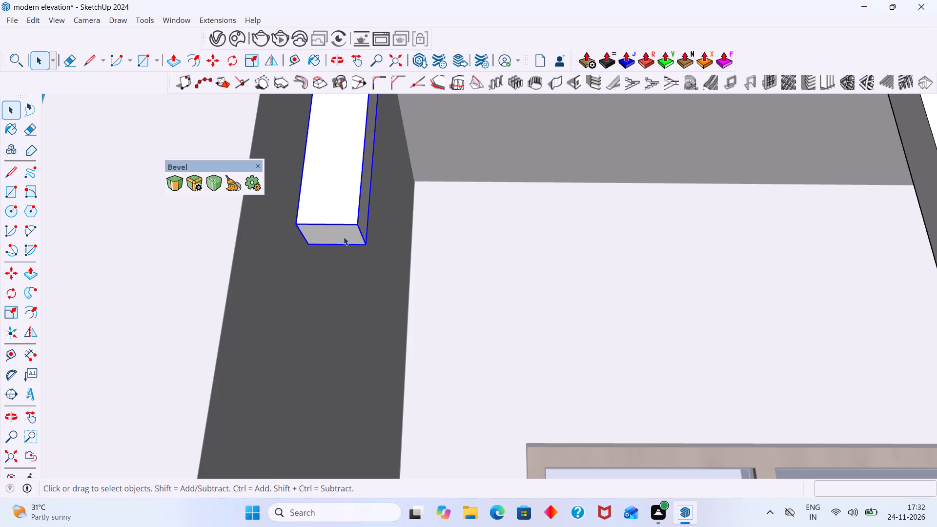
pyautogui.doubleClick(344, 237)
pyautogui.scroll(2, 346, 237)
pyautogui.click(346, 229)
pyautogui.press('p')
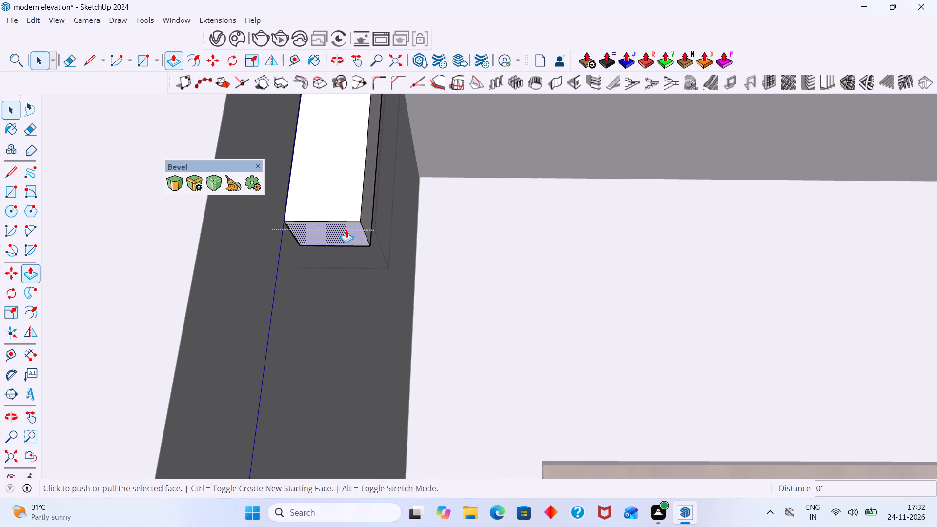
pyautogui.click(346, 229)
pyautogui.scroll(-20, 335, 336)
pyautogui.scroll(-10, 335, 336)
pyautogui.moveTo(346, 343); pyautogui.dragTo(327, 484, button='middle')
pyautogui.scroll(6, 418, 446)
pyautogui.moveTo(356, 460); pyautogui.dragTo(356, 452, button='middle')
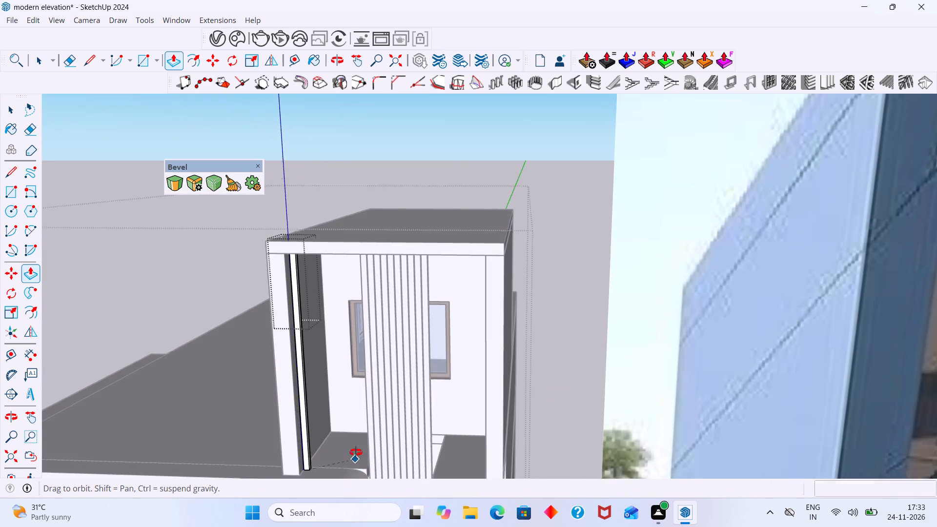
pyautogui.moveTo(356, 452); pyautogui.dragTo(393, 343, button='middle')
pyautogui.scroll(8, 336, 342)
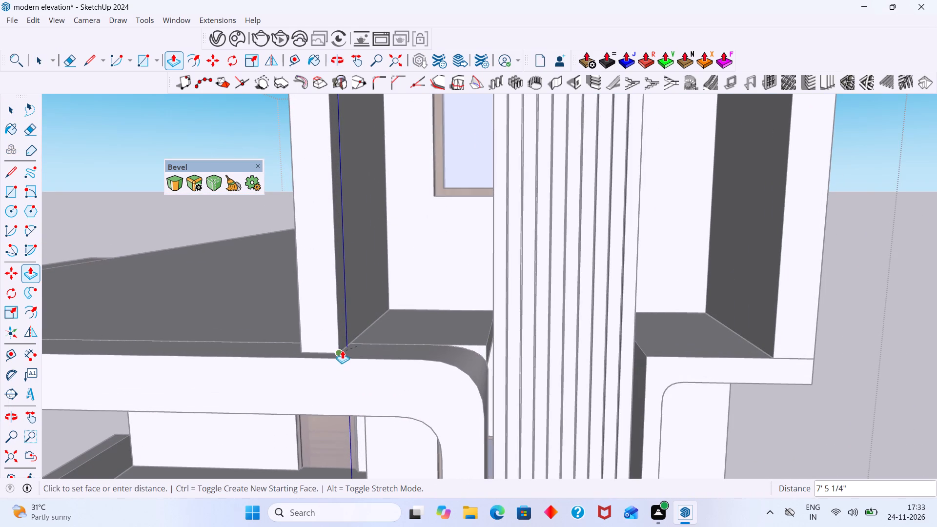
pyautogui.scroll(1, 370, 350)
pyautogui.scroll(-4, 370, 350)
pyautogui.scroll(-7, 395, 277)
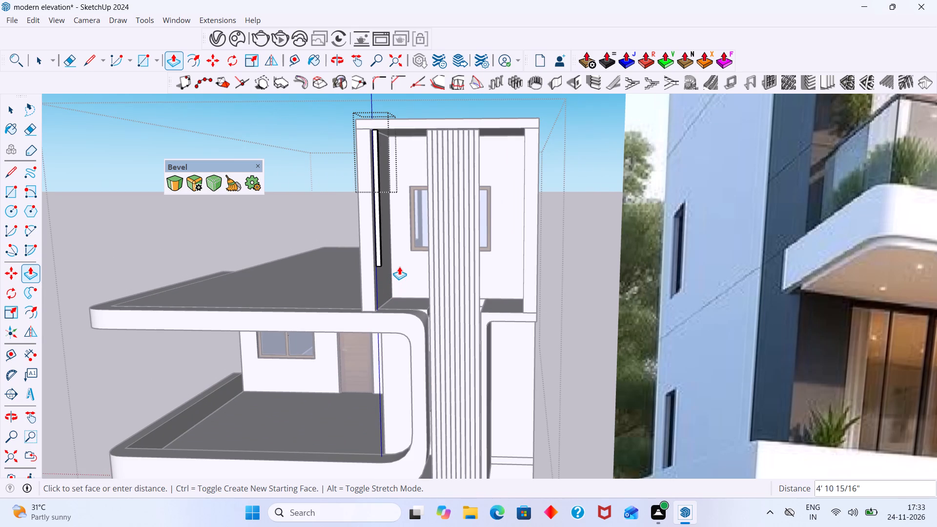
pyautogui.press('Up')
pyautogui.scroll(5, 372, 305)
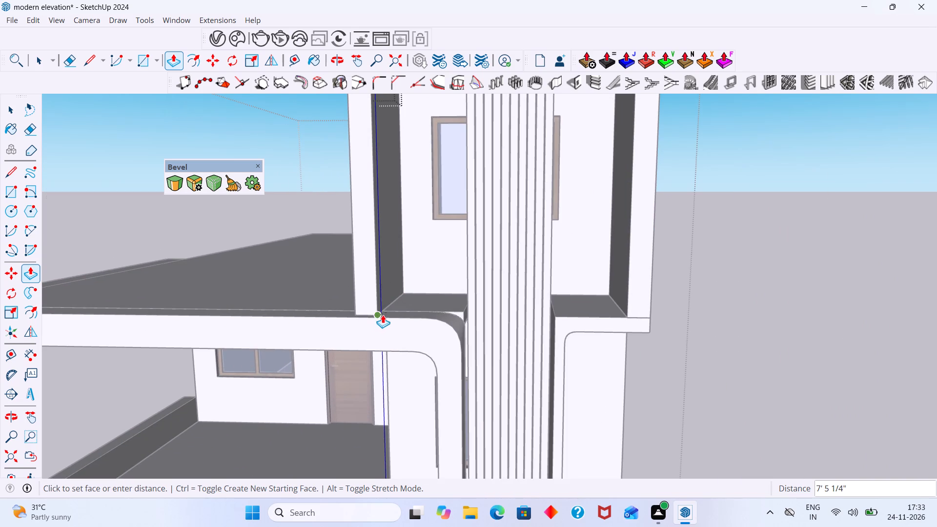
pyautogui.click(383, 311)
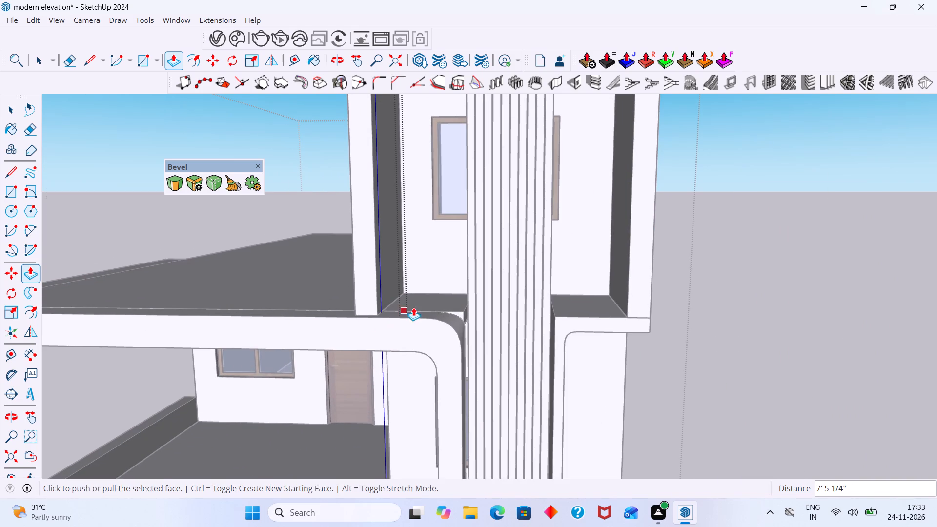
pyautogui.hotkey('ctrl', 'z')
# Reopen the shortened bar's group and extend its bottom face down to the slab below the top storey.
pyautogui.scroll(-9, 404, 306)
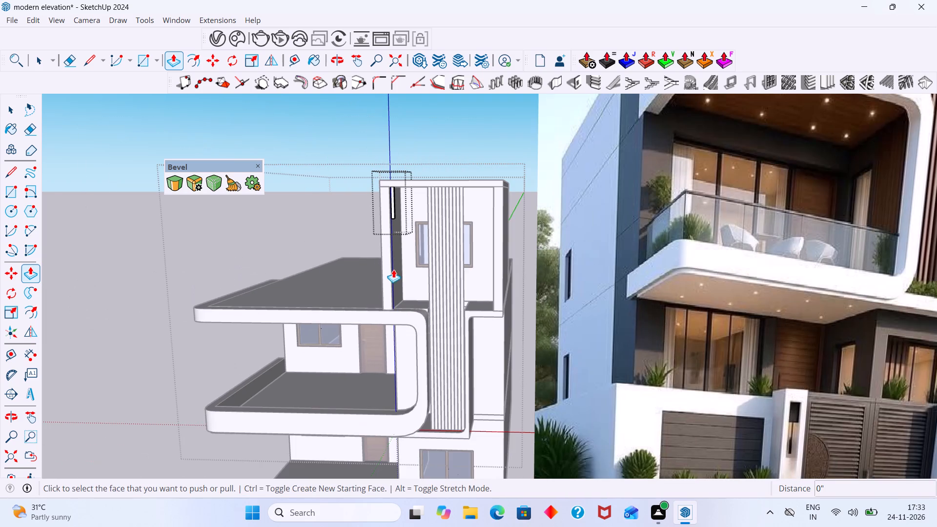
pyautogui.press('space')
pyautogui.click(300, 245)
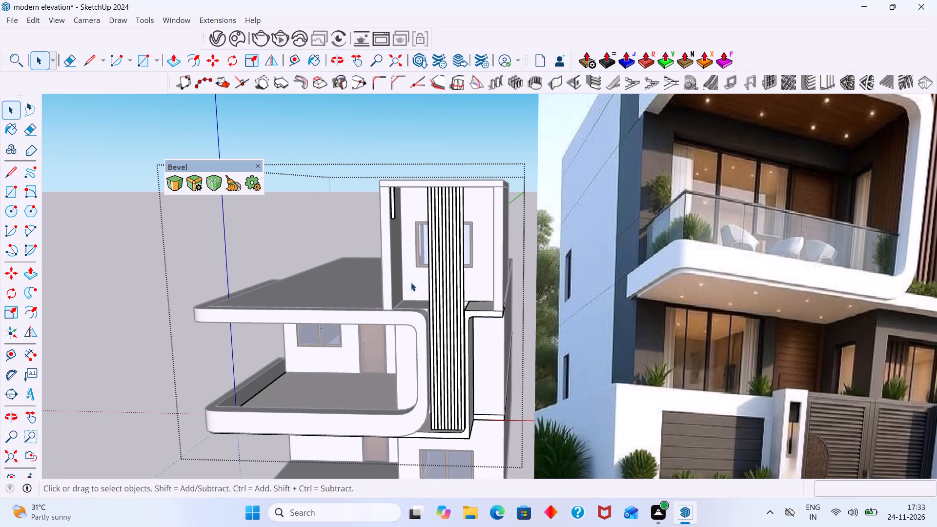
pyautogui.scroll(5, 406, 232)
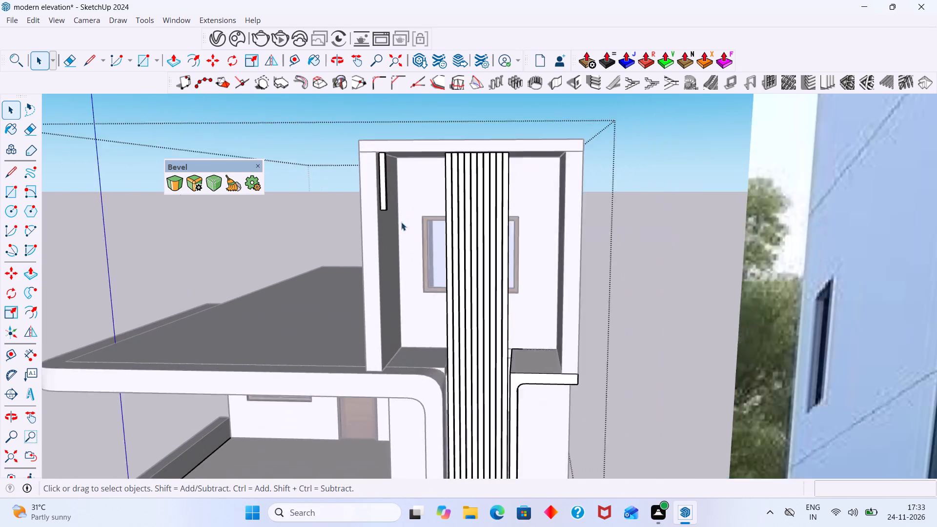
pyautogui.scroll(17, 401, 222)
pyautogui.moveTo(370, 212); pyautogui.dragTo(389, 104, button='middle')
pyautogui.scroll(1, 382, 118)
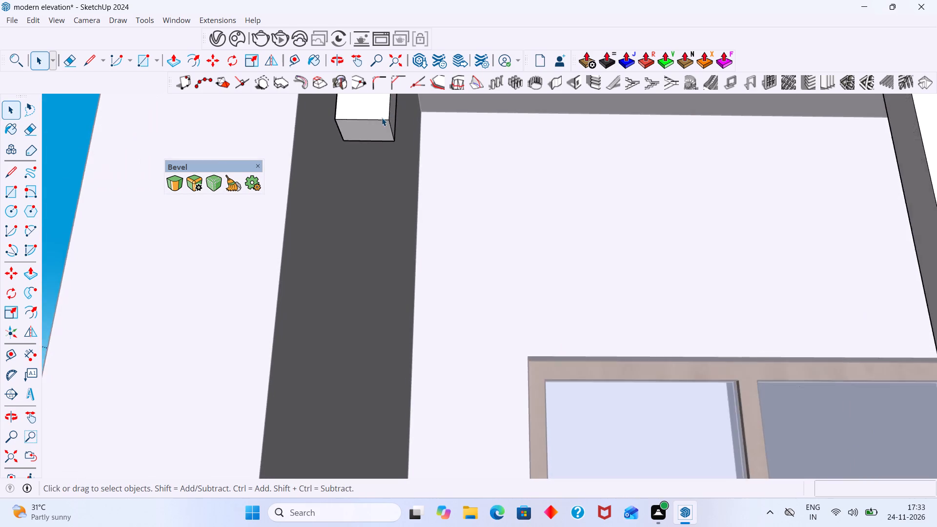
pyautogui.scroll(7, 382, 118)
pyautogui.doubleClick(375, 132)
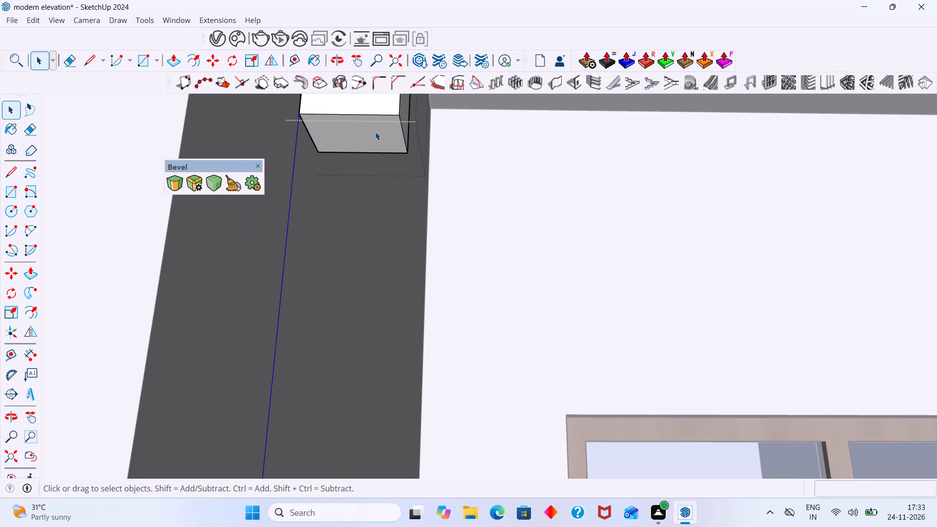
pyautogui.click(373, 139)
pyautogui.press('p')
pyautogui.click(376, 138)
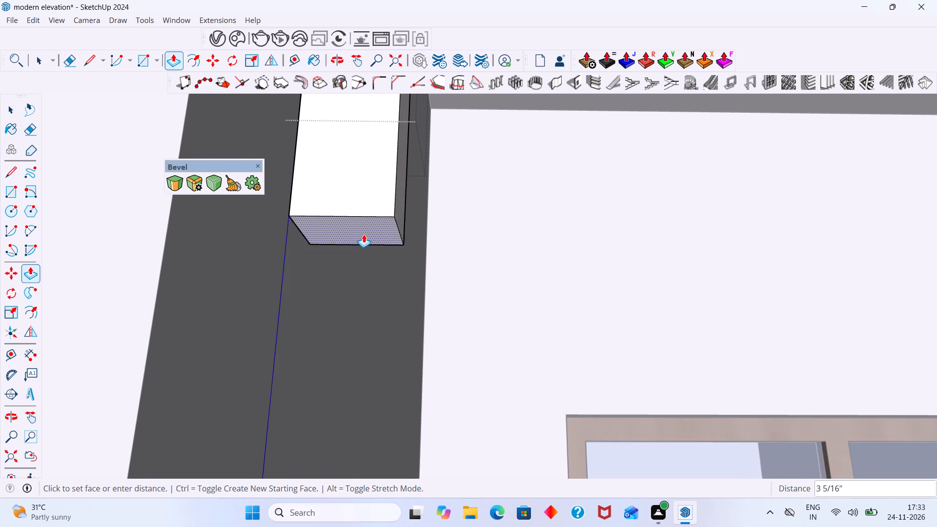
pyautogui.scroll(-4, 364, 250)
pyautogui.scroll(-20, 360, 287)
pyautogui.scroll(-5, 360, 287)
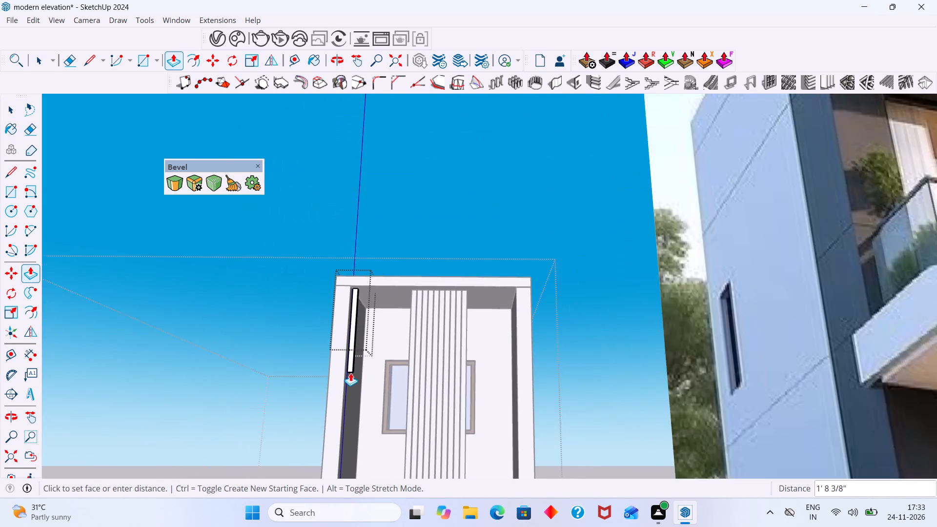
pyautogui.scroll(-6, 350, 373)
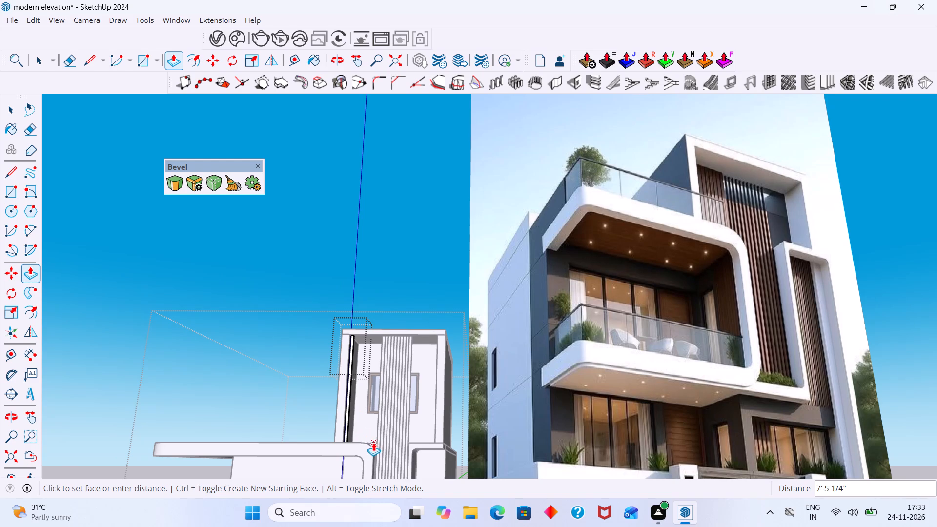
pyautogui.moveTo(370, 449); pyautogui.dragTo(370, 506, button='middle')
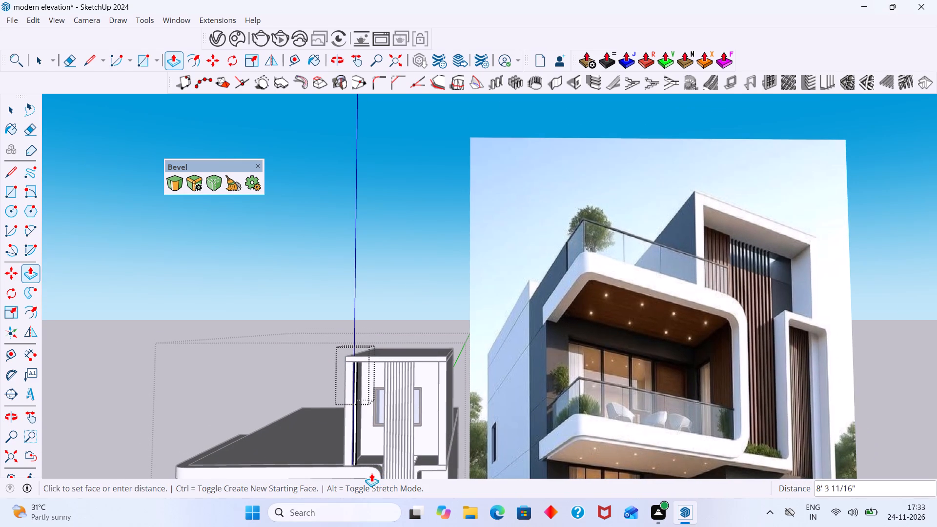
pyautogui.click(373, 470)
pyautogui.press('space')
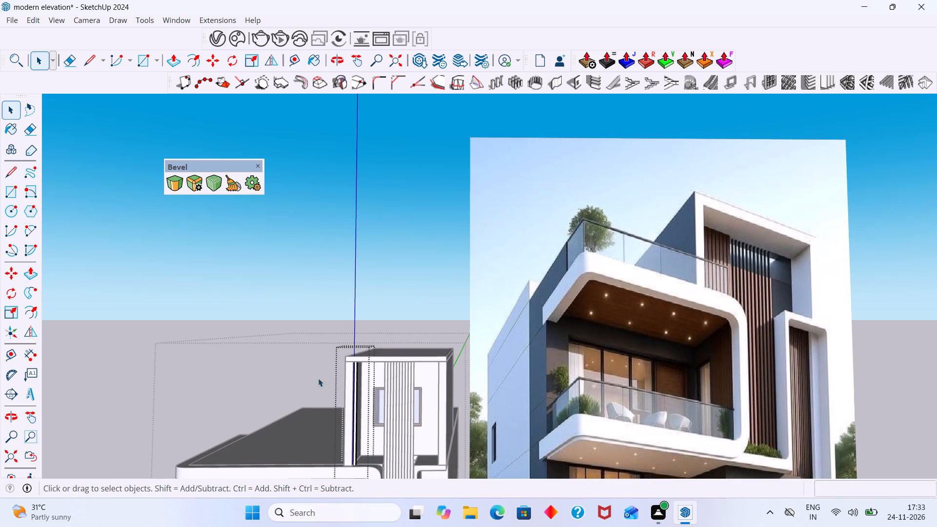
pyautogui.click(274, 320)
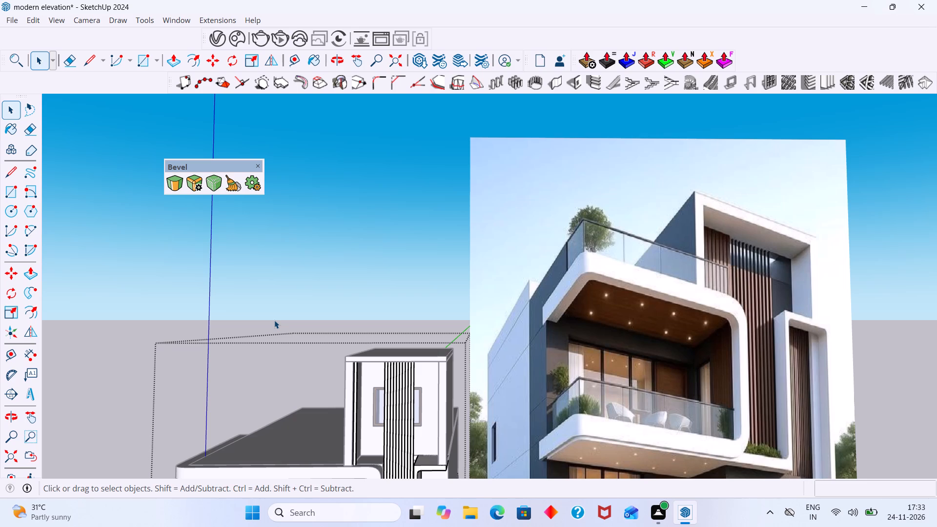
pyautogui.click(309, 278)
# Copy the extended bar beside the terrace-side wall by its bottom corner about 3 9/16" along the red axis.
pyautogui.scroll(-3, 340, 307)
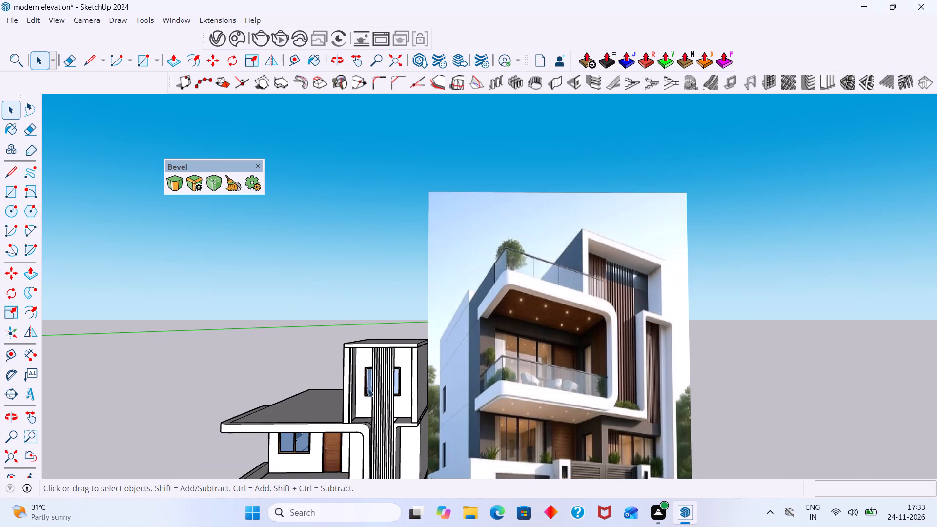
pyautogui.middleClick(403, 398)
pyautogui.scroll(14, 351, 385)
pyautogui.click(359, 385)
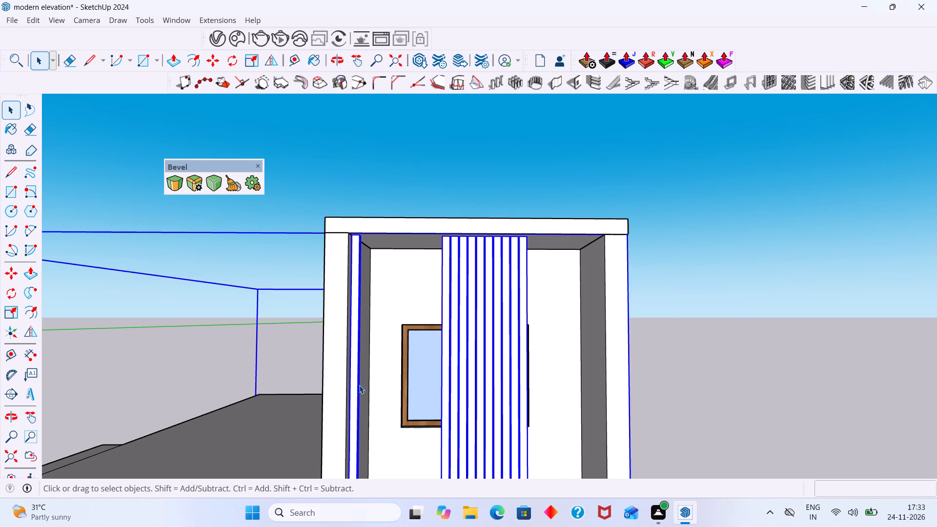
pyautogui.doubleClick(358, 385)
pyautogui.click(358, 386)
pyautogui.press('m')
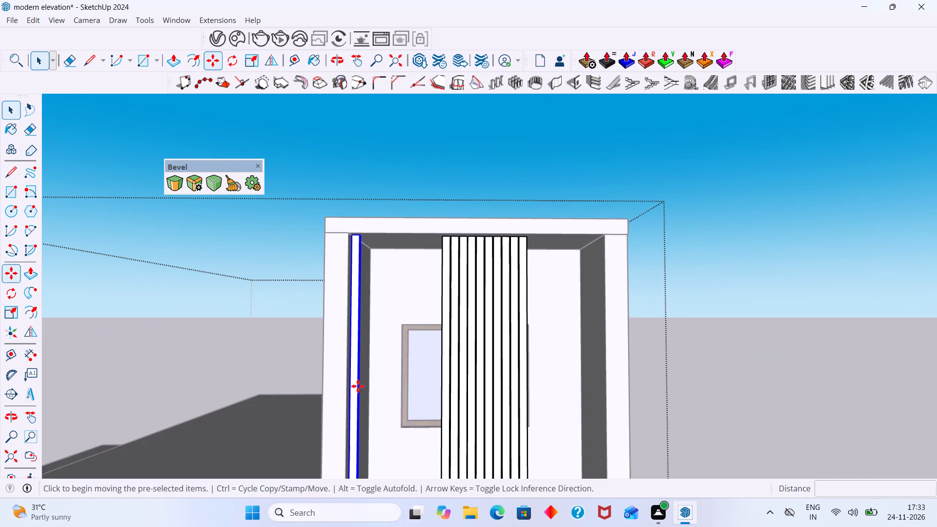
pyautogui.scroll(-8, 360, 385)
pyautogui.keyDown('shift'); pyautogui.moveTo(363, 387); pyautogui.dragTo(338, 209, button='middle'); pyautogui.keyUp('shift')
pyautogui.moveTo(335, 238); pyautogui.dragTo(378, 288, button='middle')
pyautogui.scroll(5, 388, 336)
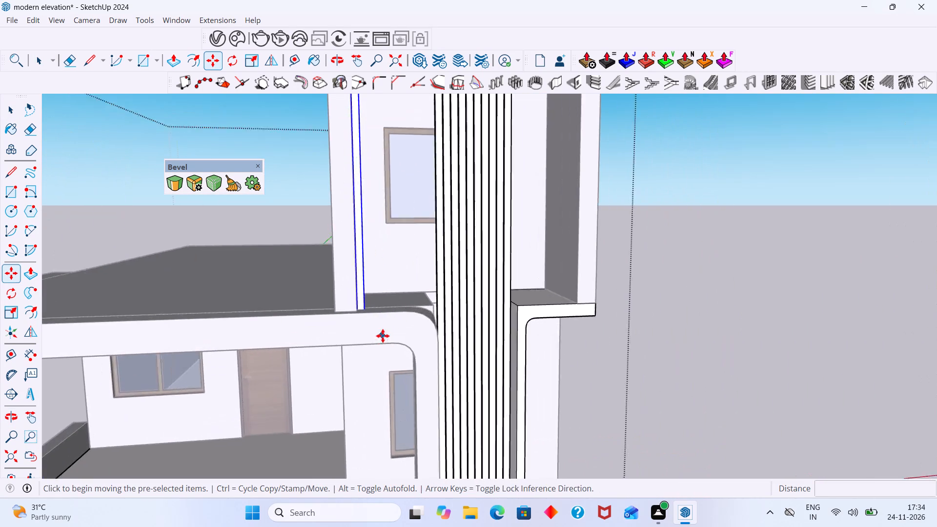
pyautogui.scroll(9, 383, 336)
pyautogui.moveTo(346, 318); pyautogui.dragTo(331, 370, button='middle')
pyautogui.scroll(7, 331, 370)
pyautogui.scroll(1, 327, 323)
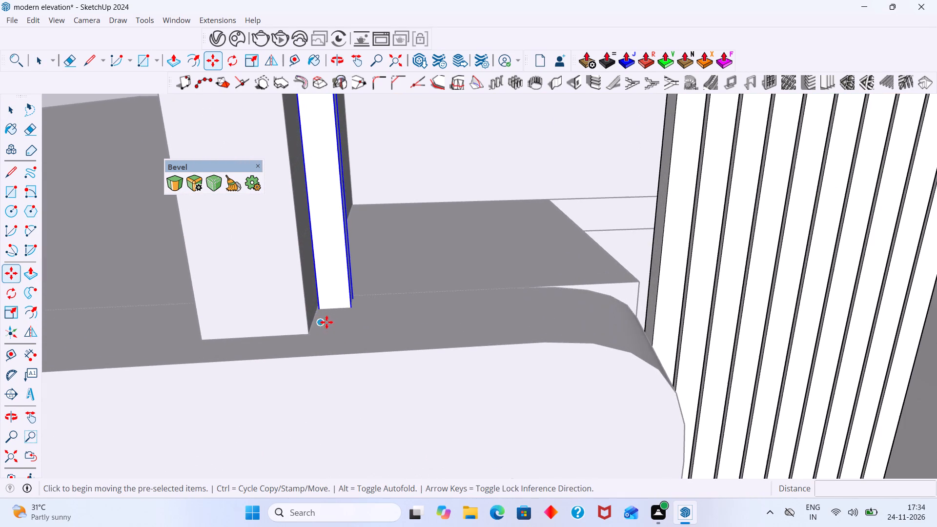
pyautogui.click(321, 310)
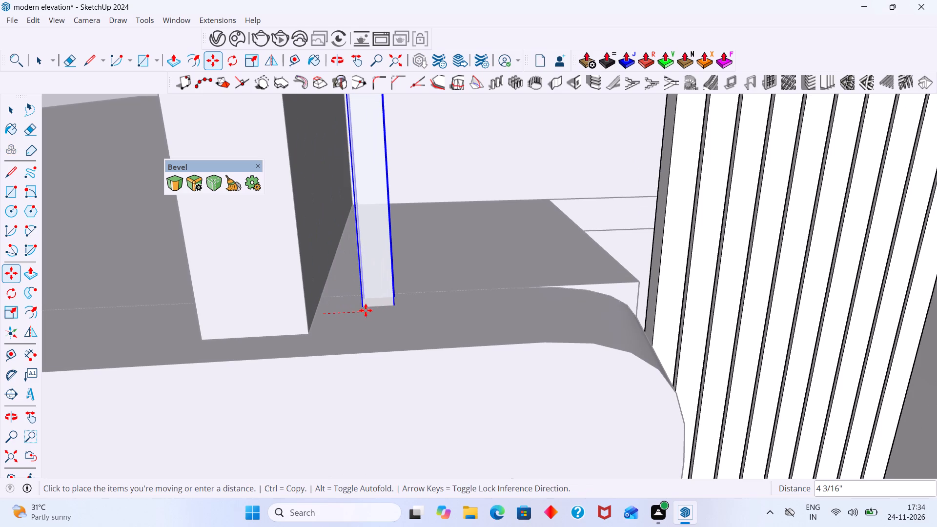
pyautogui.scroll(6, 362, 309)
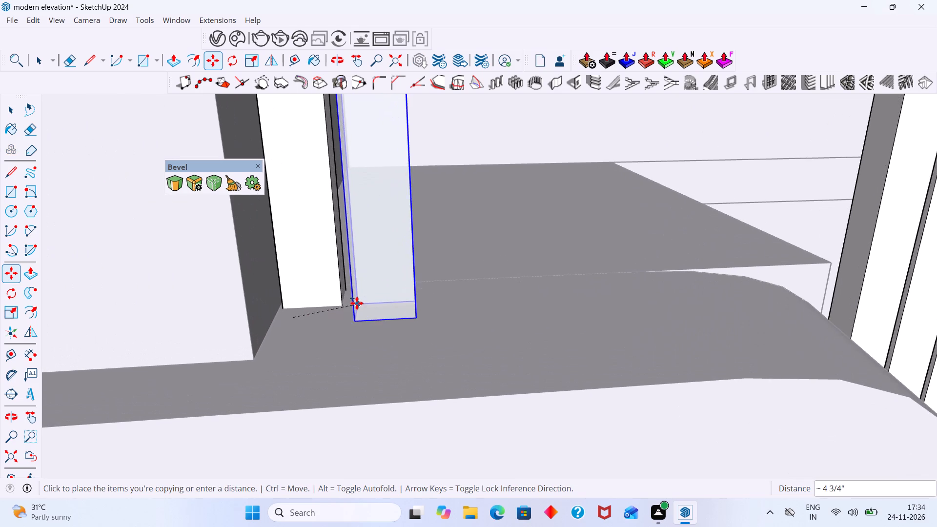
pyautogui.press('Right')
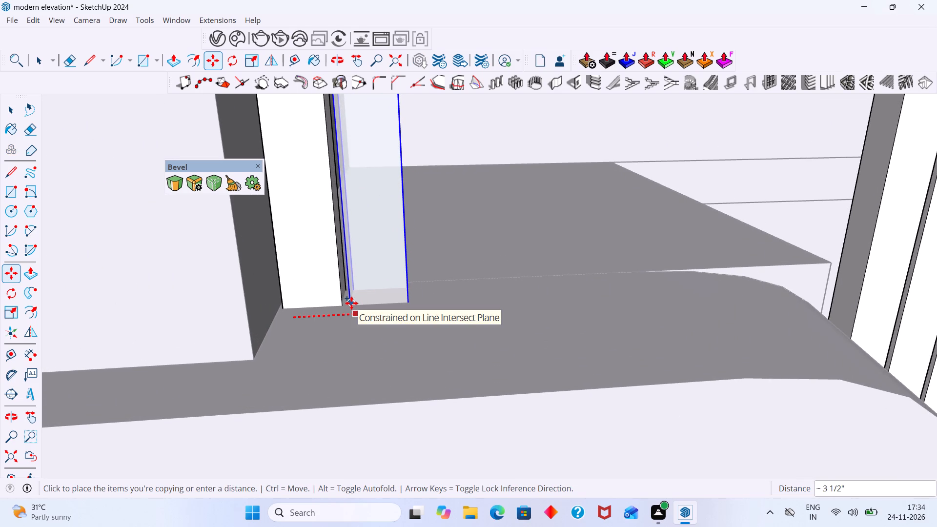
pyautogui.click(352, 303)
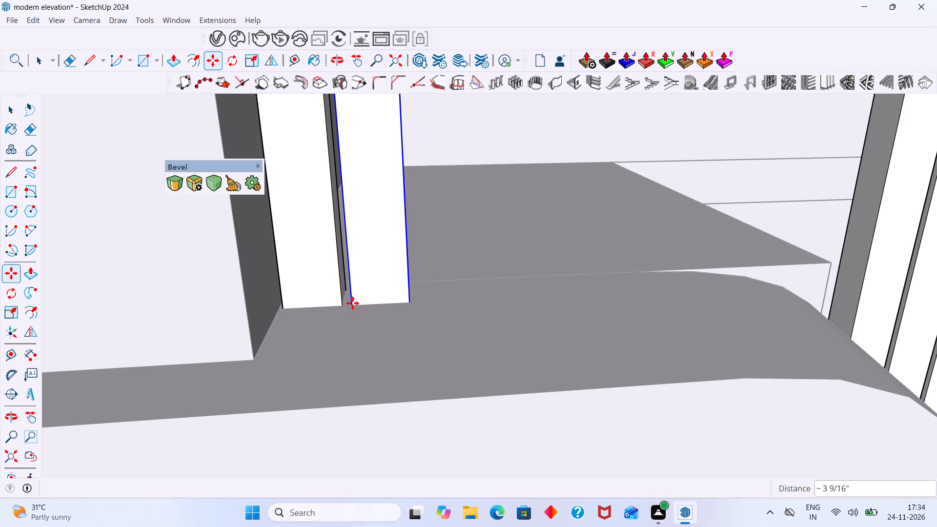
# Array the copied bar at the same spacing, first with 9 copies, and settle on 7 copies.
pyautogui.write('*9')
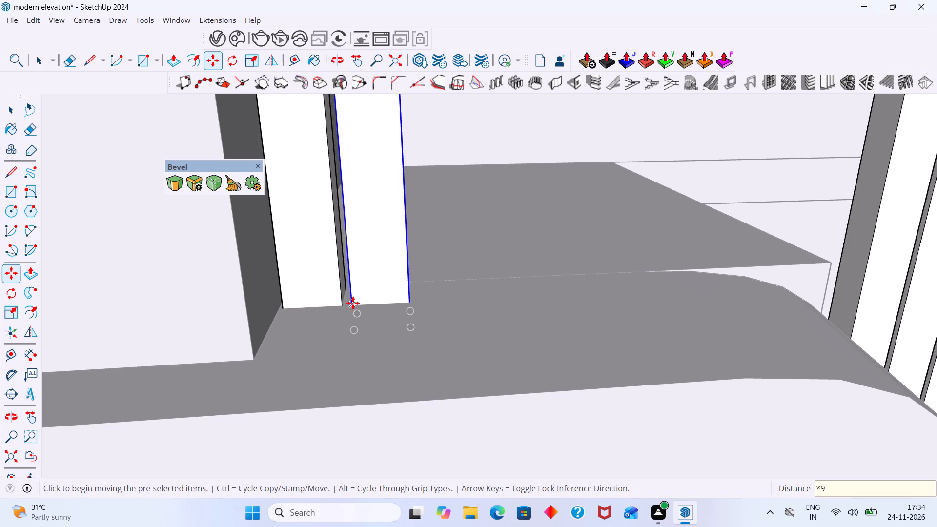
pyautogui.press('Return')
pyautogui.press('*')
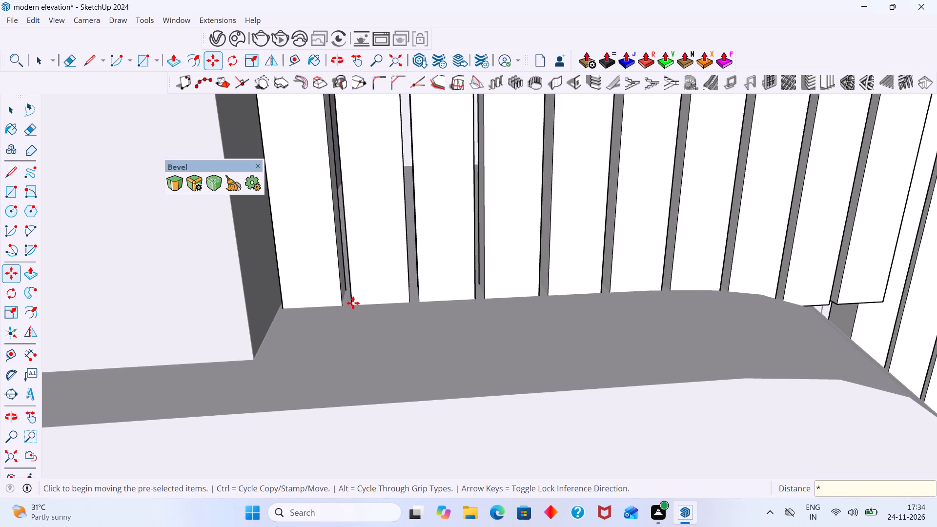
pyautogui.press('7')
pyautogui.press('Return')
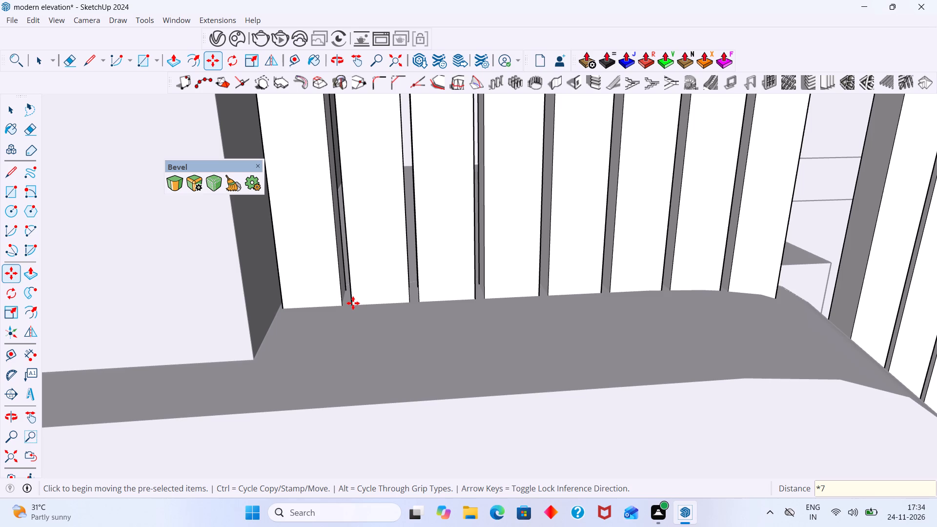
pyautogui.press('space')
pyautogui.scroll(-18, 360, 324)
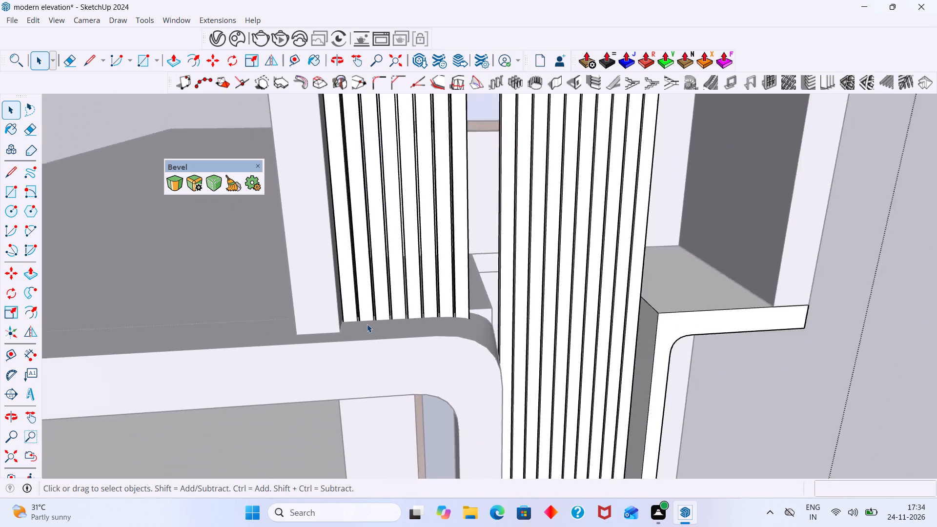
pyautogui.scroll(-2, 367, 324)
pyautogui.scroll(7, 441, 309)
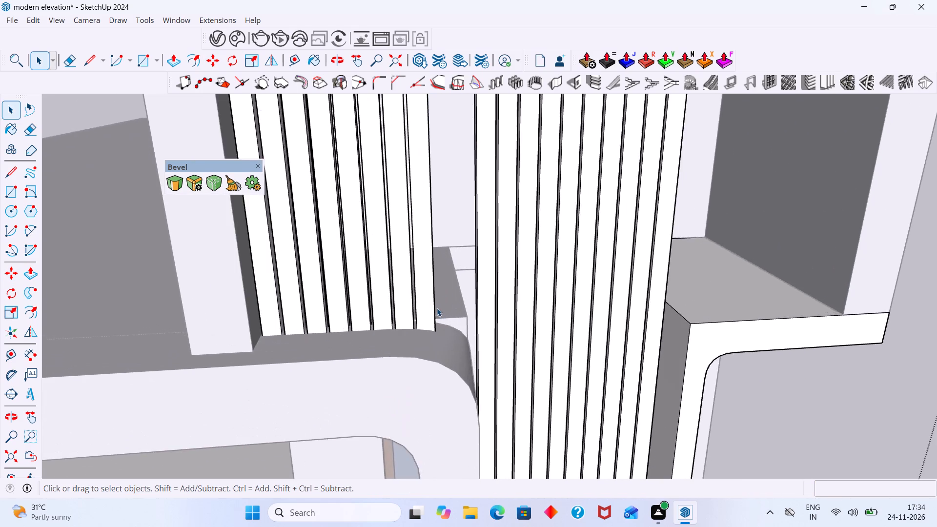
pyautogui.scroll(2, 437, 308)
pyautogui.scroll(-13, 435, 307)
pyautogui.click(829, 299)
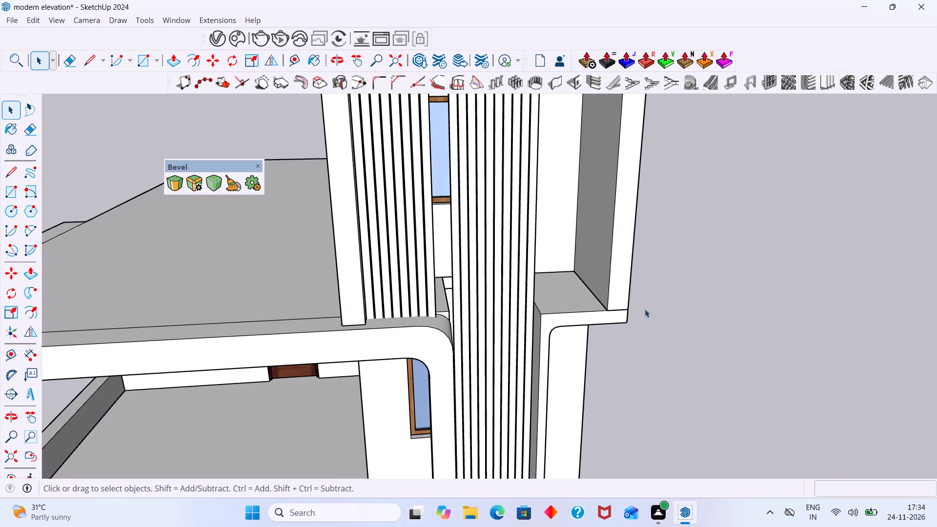
# Examine where the new bars' bottom ends meet the balcony frame's rounded corner.
pyautogui.moveTo(588, 310); pyautogui.dragTo(510, 298, button='middle')
pyautogui.scroll(4, 346, 275)
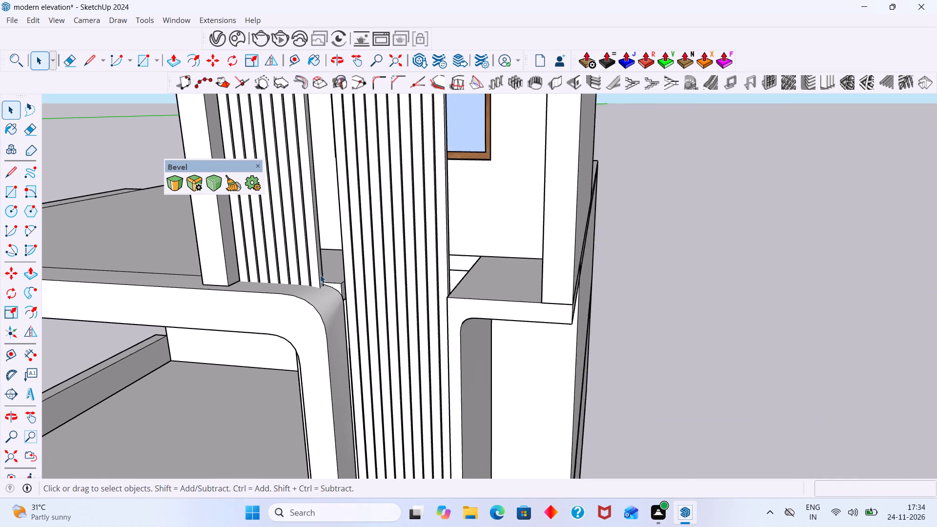
pyautogui.scroll(8, 320, 275)
pyautogui.scroll(-1, 320, 281)
pyautogui.scroll(5, 325, 286)
pyautogui.scroll(-5, 323, 303)
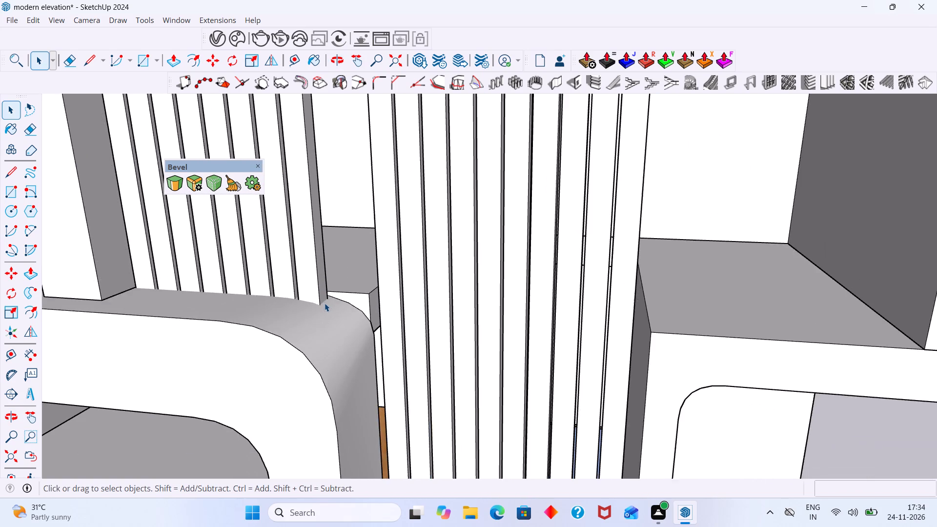
# Compare the reference image's long and short vertical bars with the modelled bars' bottom ends at the balcony frame's rounded corner.
pyautogui.scroll(-4, 325, 303)
pyautogui.scroll(-17, 326, 303)
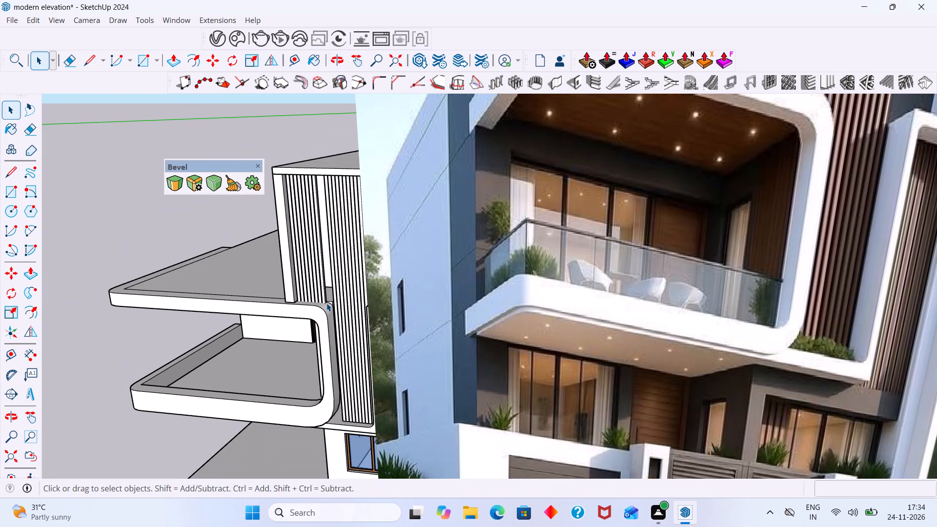
pyautogui.scroll(-2, 467, 284)
pyautogui.scroll(-3, 621, 272)
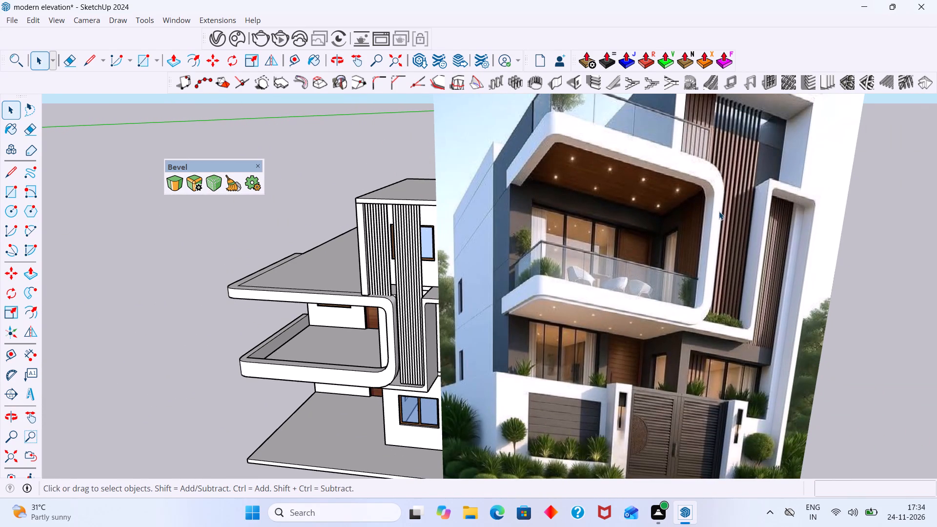
pyautogui.moveTo(702, 215); pyautogui.dragTo(527, 324, button='middle')
pyautogui.moveTo(571, 279); pyautogui.dragTo(438, 322, button='middle')
pyautogui.scroll(3, 380, 332)
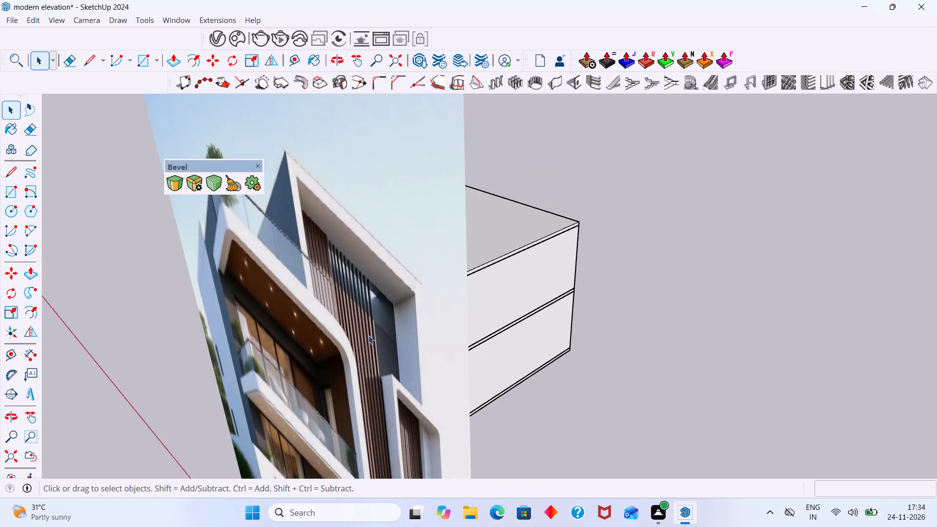
pyautogui.scroll(9, 368, 335)
pyautogui.scroll(-12, 338, 312)
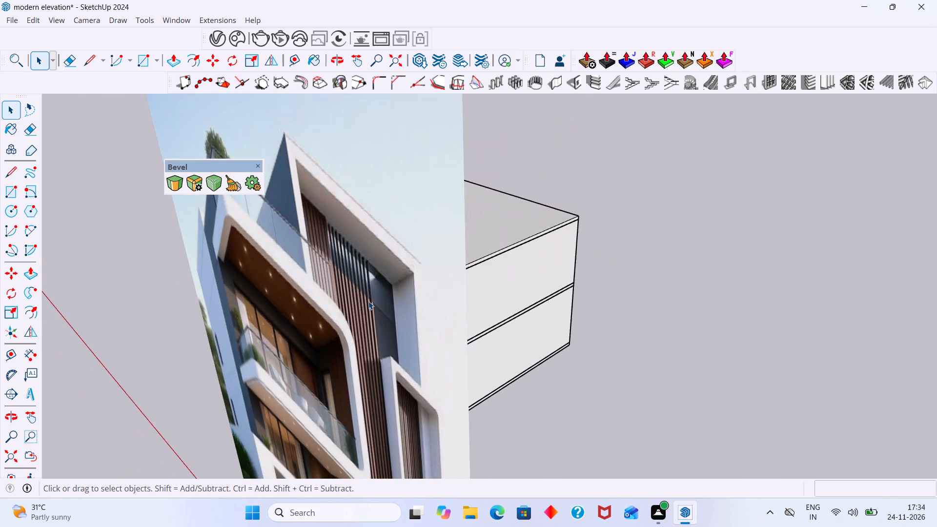
pyautogui.scroll(-7, 368, 301)
pyautogui.moveTo(298, 319); pyautogui.dragTo(612, 295, button='middle')
pyautogui.scroll(9, 571, 309)
pyautogui.moveTo(536, 316); pyautogui.dragTo(428, 326, button='middle')
pyautogui.scroll(10, 445, 327)
pyautogui.moveTo(445, 337); pyautogui.dragTo(424, 338, button='middle')
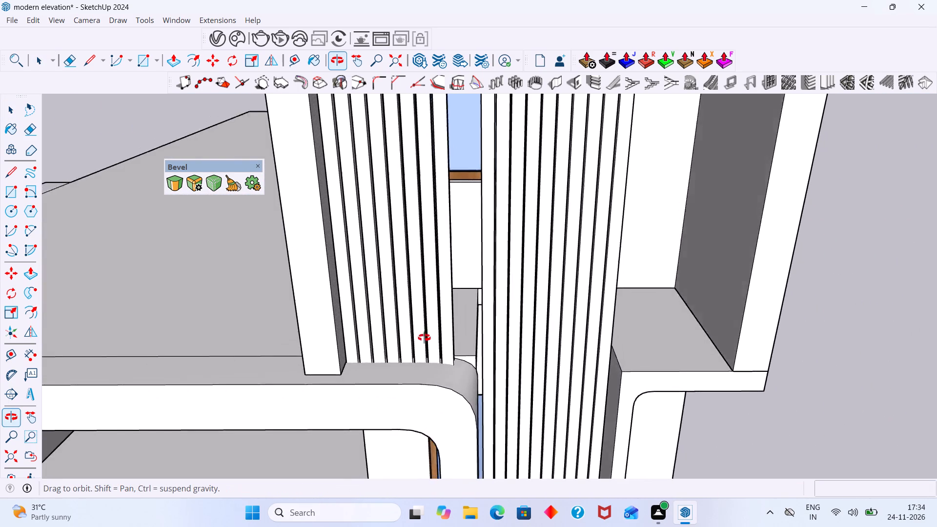
pyautogui.moveTo(424, 338); pyautogui.dragTo(297, 336, button='middle')
pyautogui.scroll(4, 396, 360)
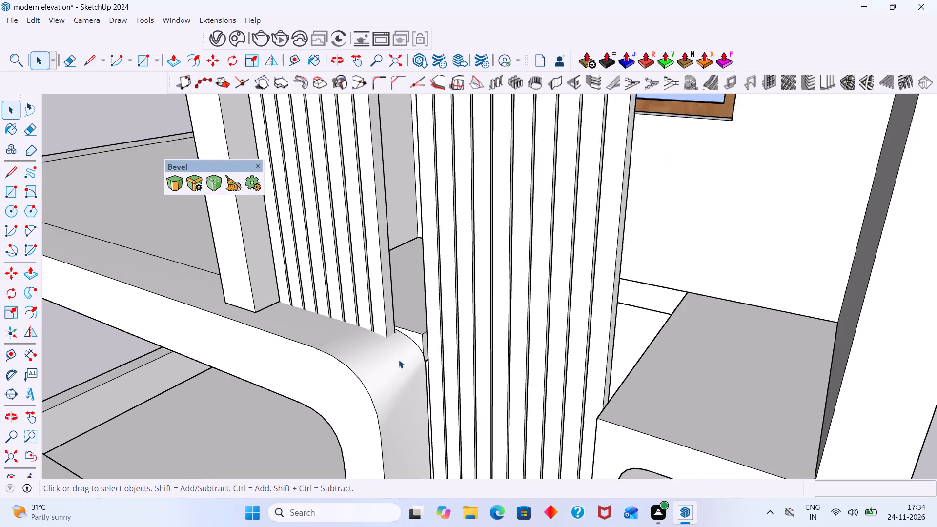
pyautogui.scroll(8, 399, 360)
pyautogui.moveTo(417, 372); pyautogui.dragTo(490, 379, button='middle')
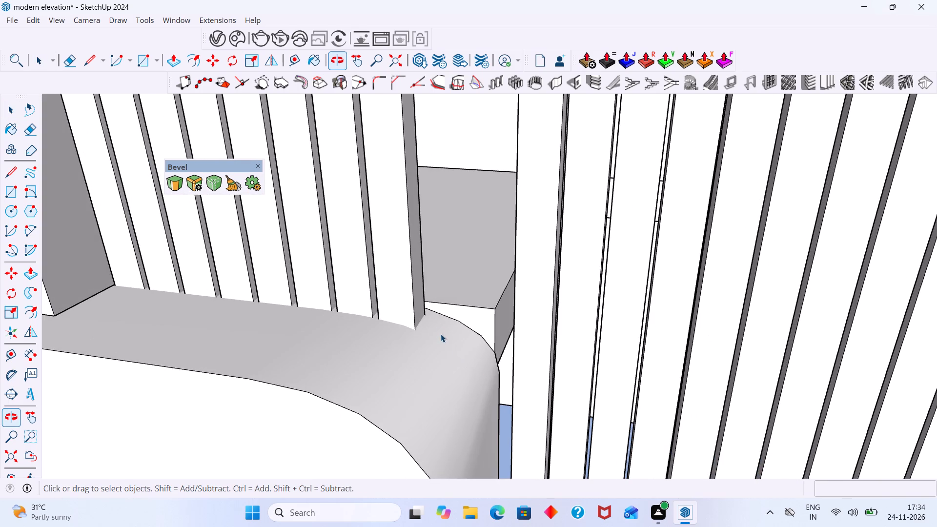
pyautogui.scroll(-16, 431, 321)
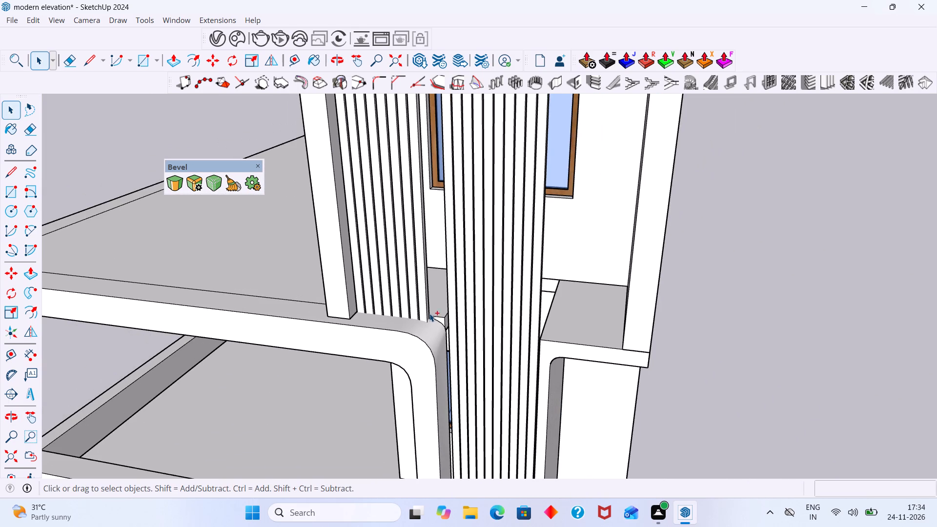
# Undo the closing of the group that contains the vertical bars.
pyautogui.hotkey('ctrl', 'z')
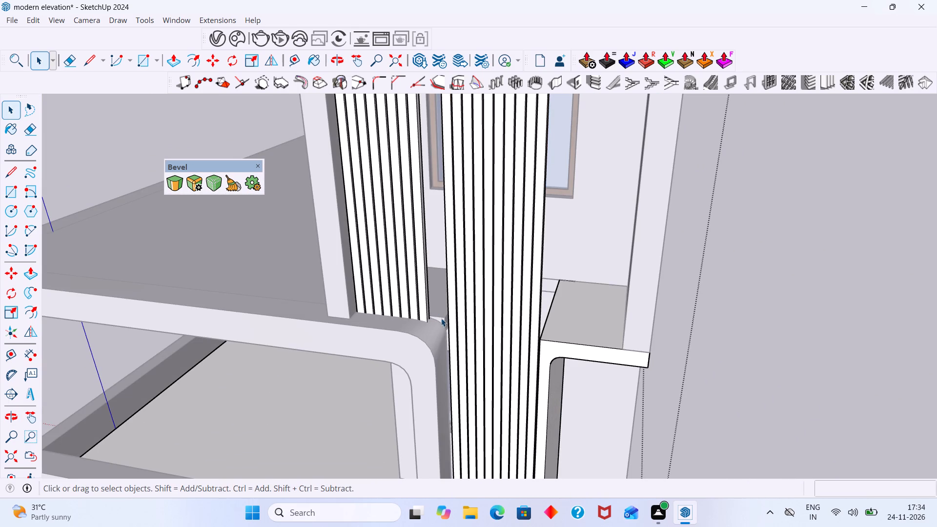
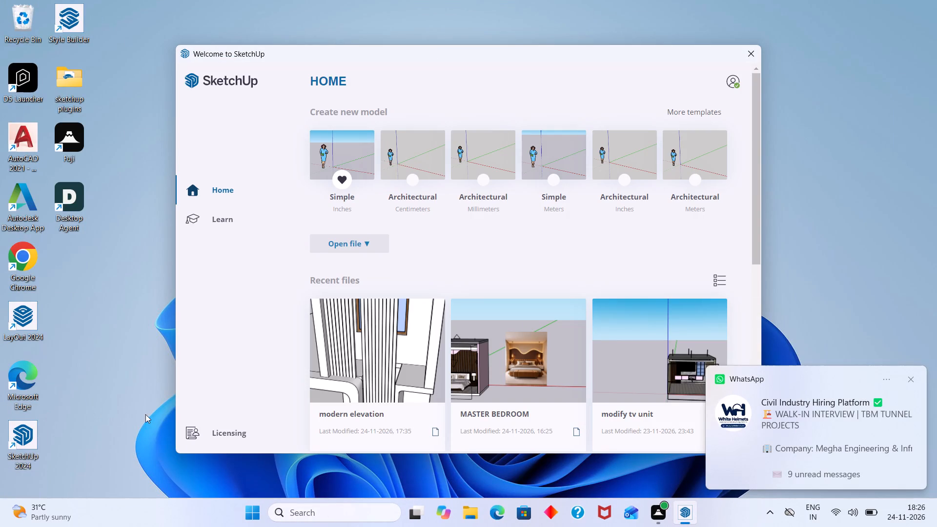
# Dismiss the WhatsApp notification covering part of the welcome window.
pyautogui.click(909, 378)
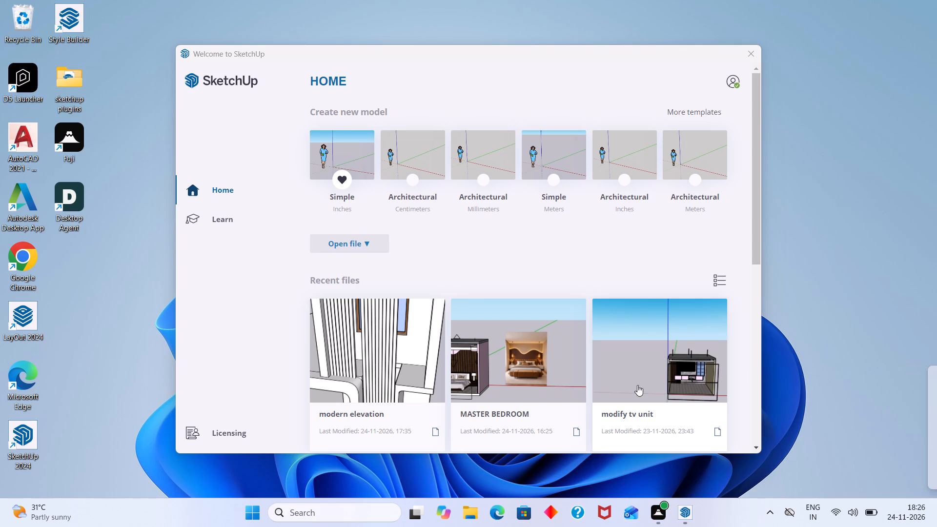
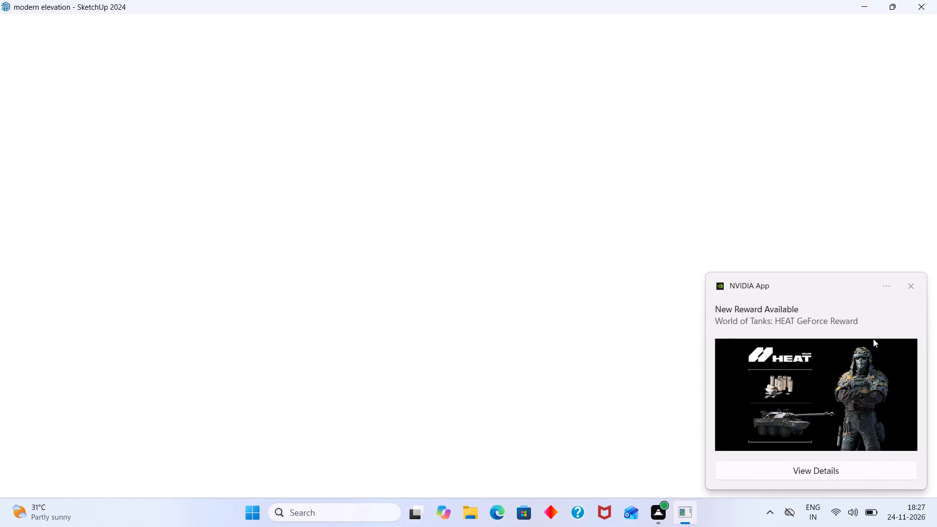
# Dismiss the NVIDIA App reward notification.
pyautogui.click(912, 282)
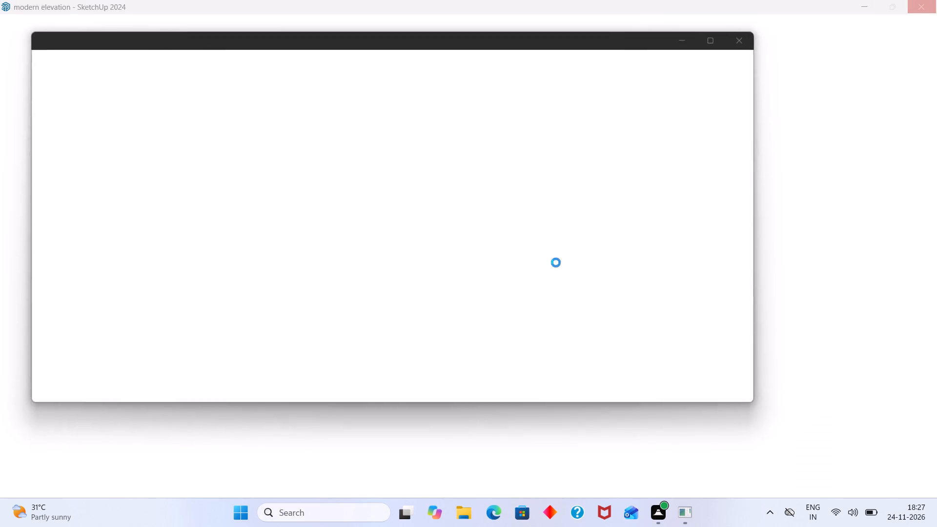
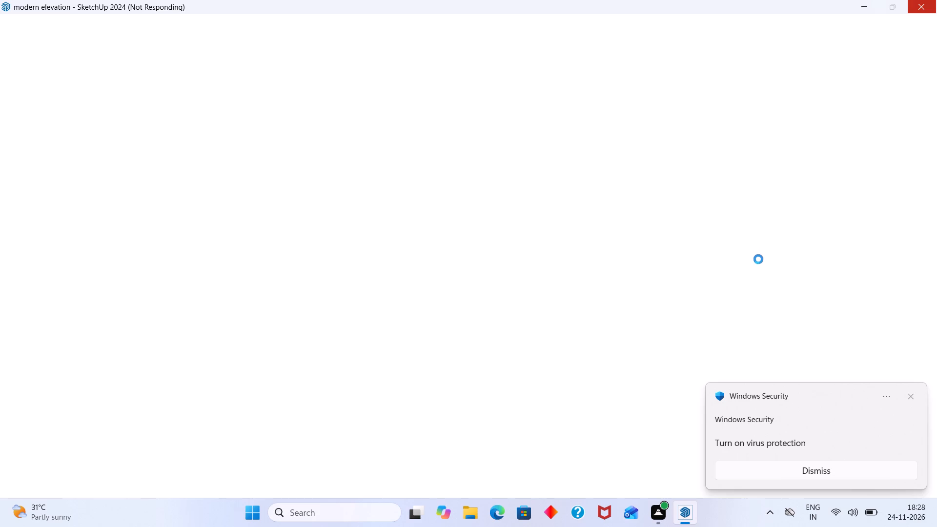
# Dismiss the Windows Security notification about turning on virus protection.
pyautogui.click(916, 395)
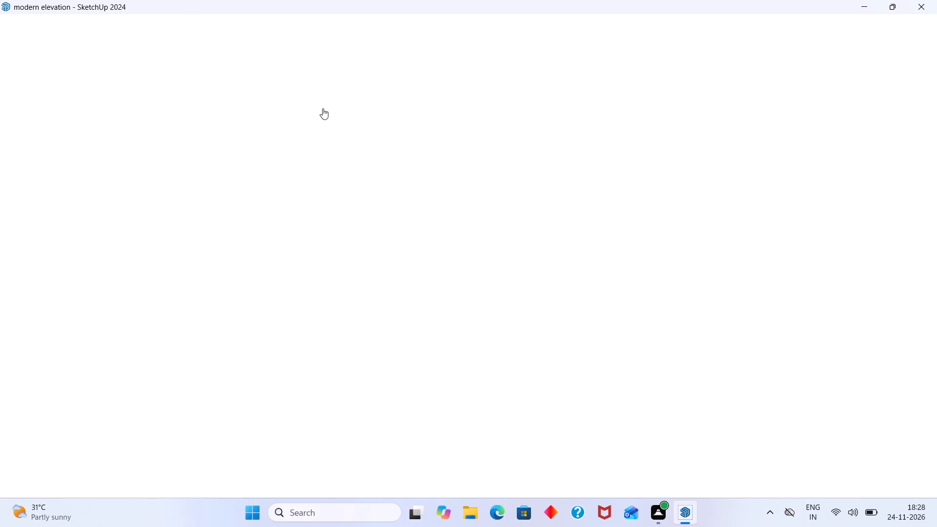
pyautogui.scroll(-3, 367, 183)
# Close the frozen modern elevation model window.
pyautogui.click(681, 512)
pyautogui.click(731, 410)
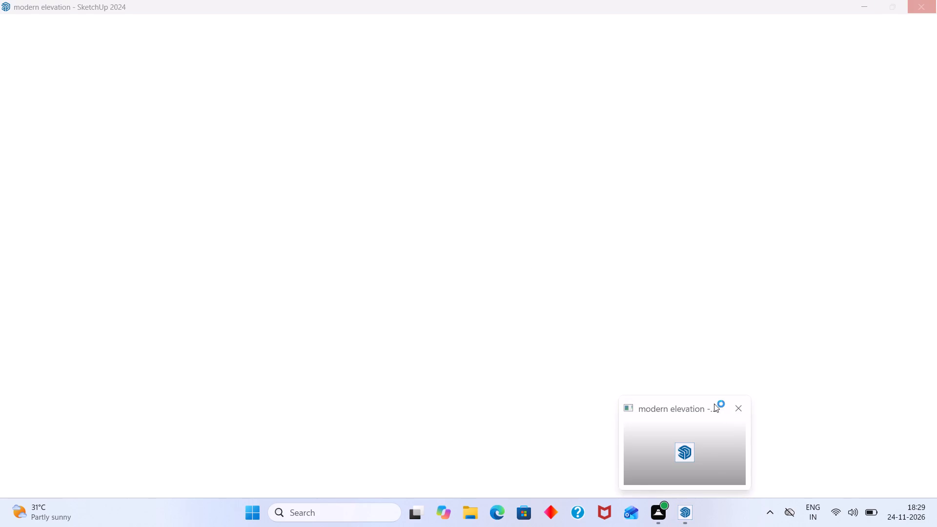
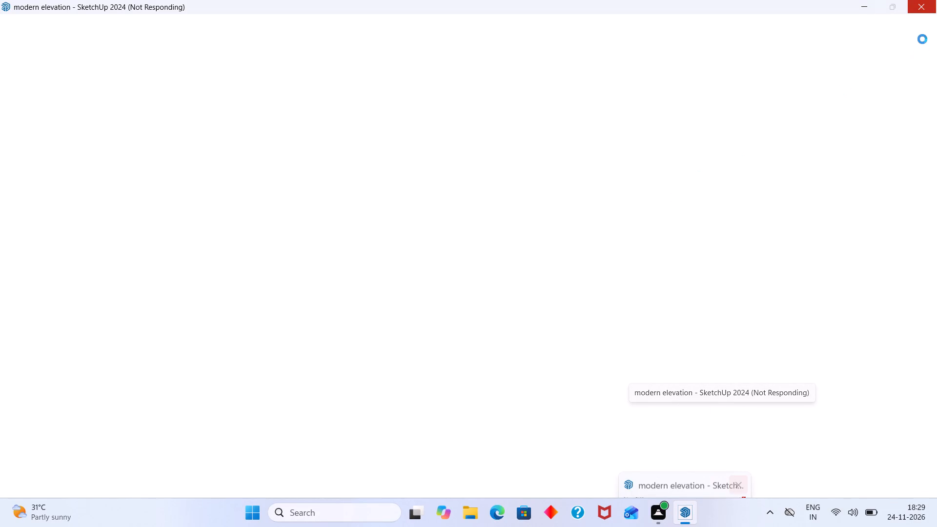
# Bring up the available app actions for the frozen SketchUp modern elevation window.
pyautogui.rightClick(687, 515)
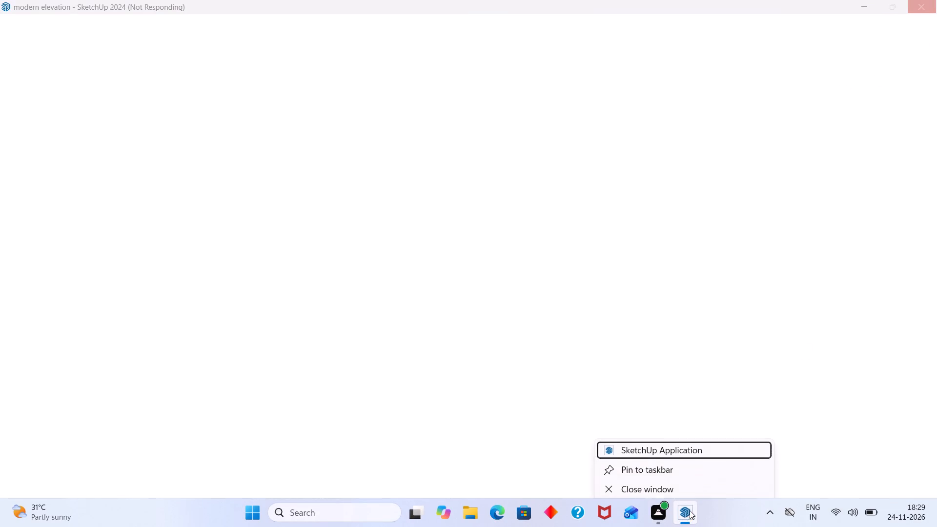
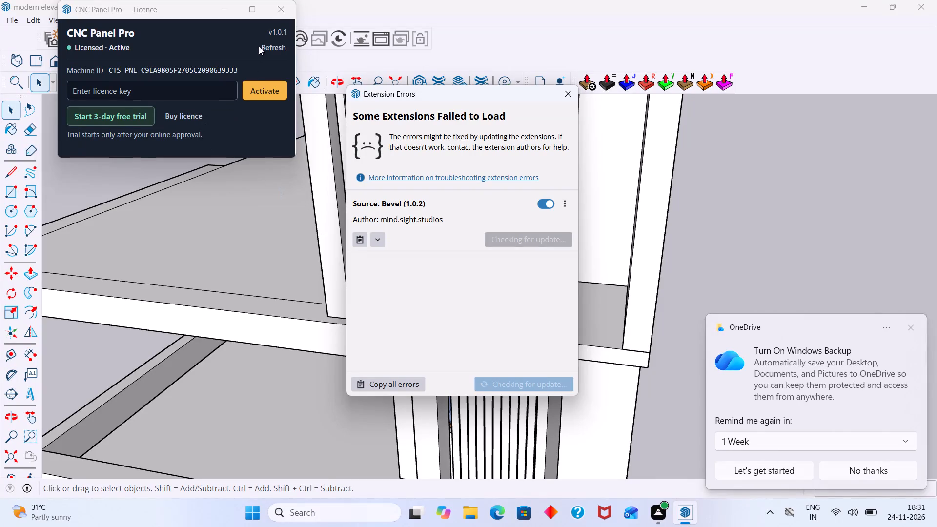
# Dismiss the CNC Panel Pro licence window, the Extension Errors dialog and the OneDrive backup notification.
pyautogui.click(279, 11)
pyautogui.scroll(-2, 554, 354)
pyautogui.click(574, 99)
pyautogui.scroll(-2, 480, 176)
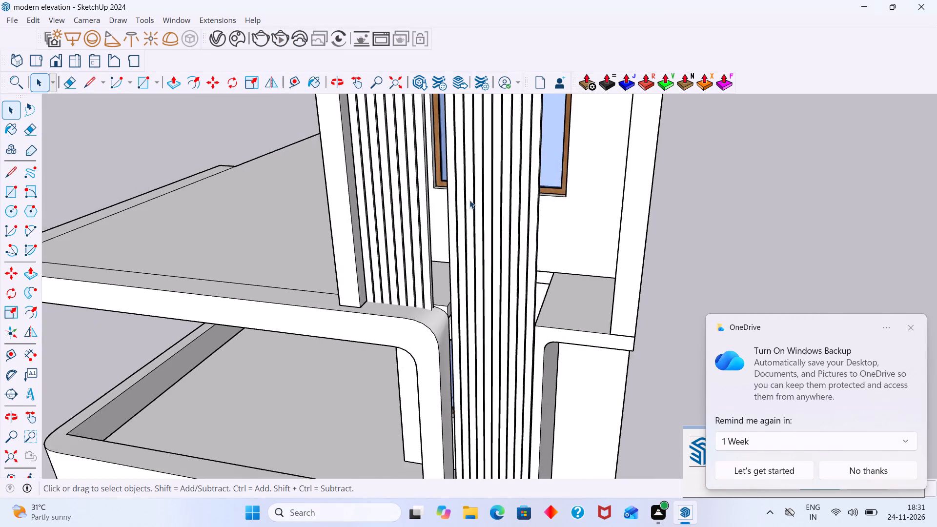
pyautogui.scroll(-16, 469, 200)
pyautogui.moveTo(461, 206); pyautogui.dragTo(527, 211, button='middle')
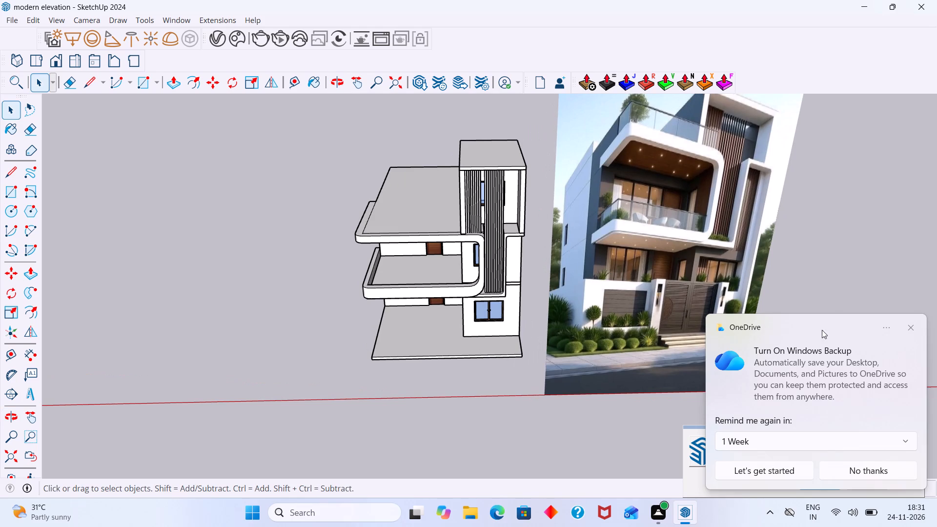
pyautogui.click(912, 329)
# Examine the house model from several angles beside the reference image, comparing the vertical bars and balcony frames.
pyautogui.scroll(4, 468, 292)
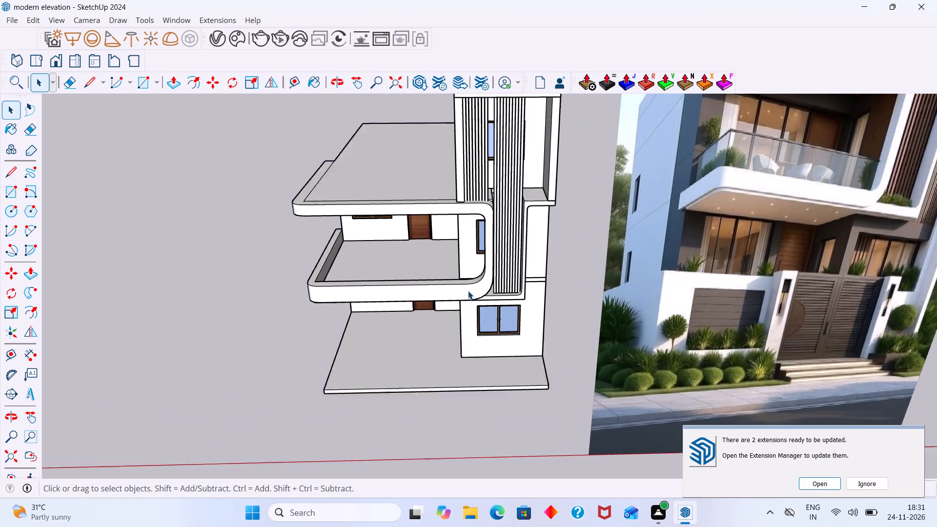
pyautogui.scroll(1, 468, 291)
pyautogui.keyDown('shift'); pyautogui.moveTo(450, 290); pyautogui.dragTo(306, 259, button='middle'); pyautogui.keyUp('shift')
pyautogui.scroll(-4, 286, 258)
pyautogui.moveTo(263, 340); pyautogui.dragTo(285, 277, button='middle')
pyautogui.scroll(-3, 285, 277)
pyautogui.moveTo(285, 277); pyautogui.dragTo(269, 350, button='middle')
pyautogui.moveTo(311, 298); pyautogui.dragTo(307, 320, button='middle')
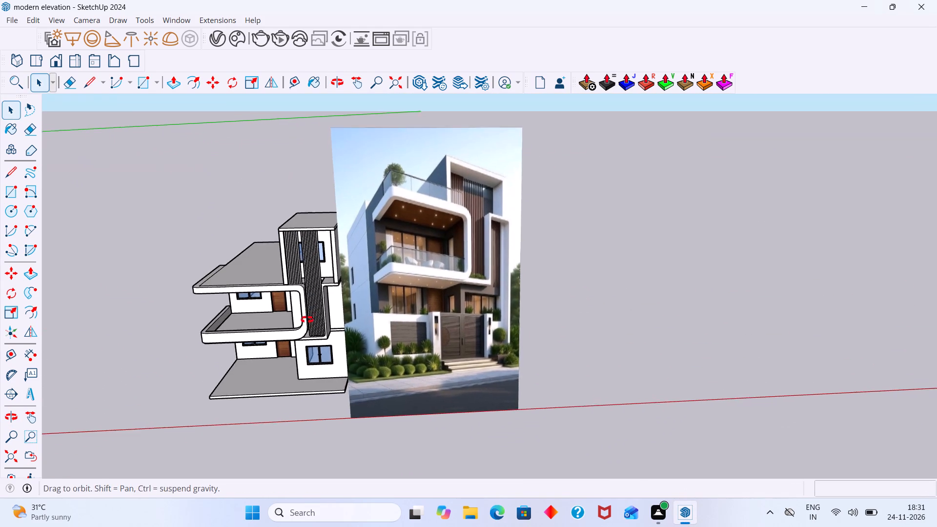
pyautogui.moveTo(307, 320); pyautogui.dragTo(306, 323, button='middle')
pyautogui.scroll(2, 335, 284)
pyautogui.moveTo(331, 286); pyautogui.dragTo(336, 290, button='middle')
pyautogui.scroll(2, 322, 291)
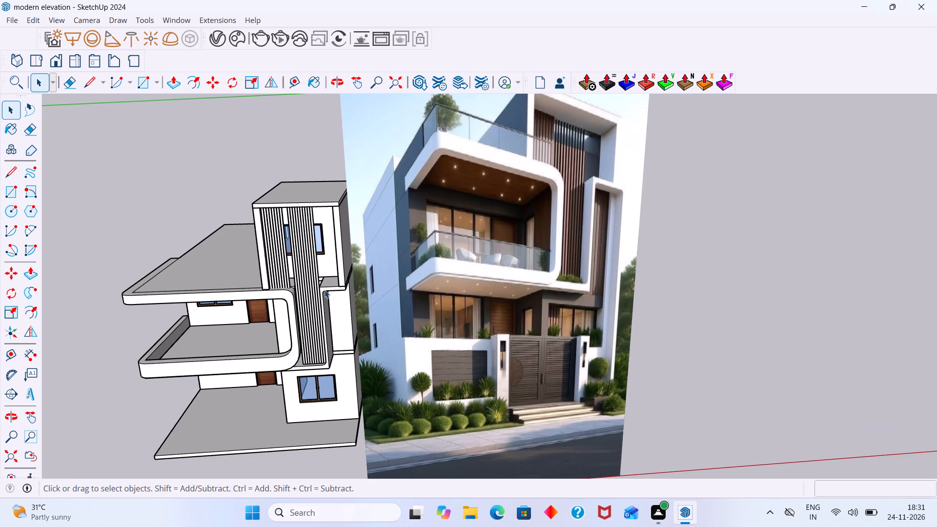
pyautogui.moveTo(326, 290); pyautogui.dragTo(359, 287, button='middle')
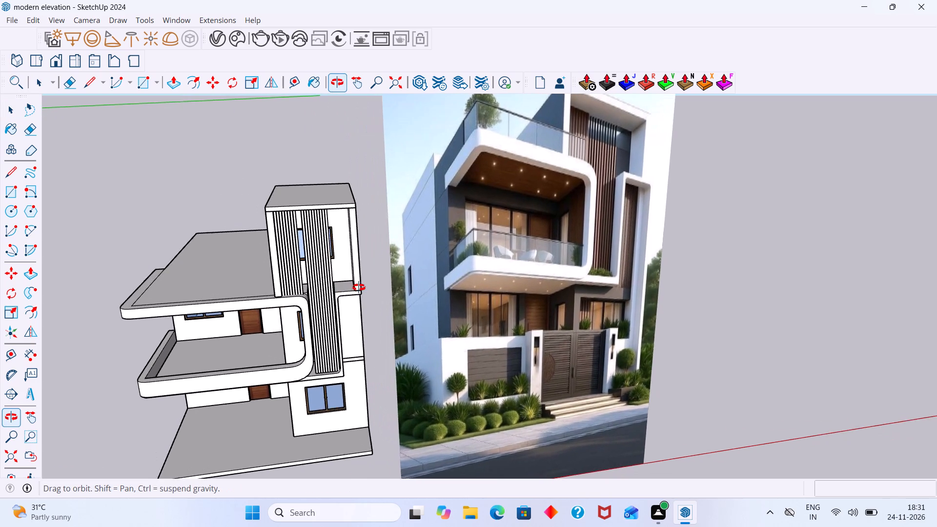
pyautogui.moveTo(359, 287); pyautogui.dragTo(332, 282, button='middle')
pyautogui.keyDown('shift'); pyautogui.moveTo(330, 282); pyautogui.dragTo(300, 364, button='middle'); pyautogui.keyUp('shift')
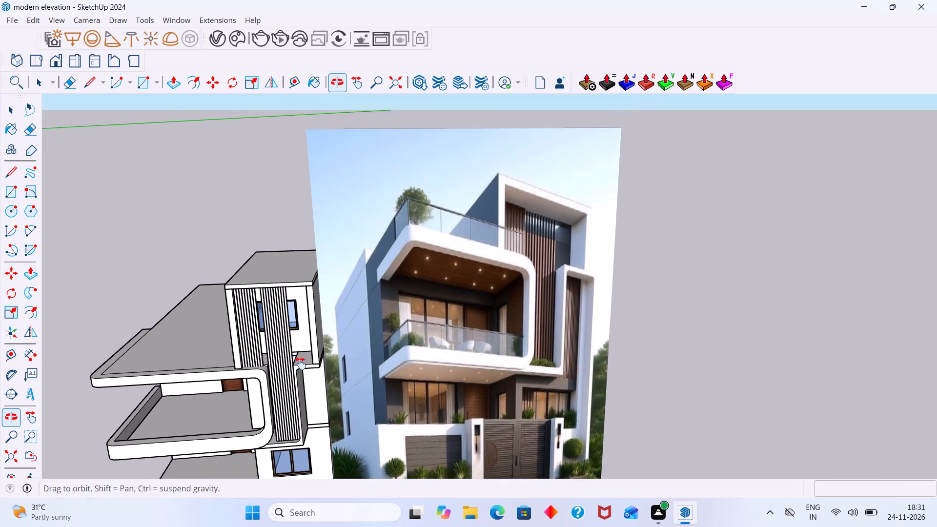
pyautogui.keyDown('shift'); pyautogui.moveTo(300, 364); pyautogui.dragTo(300, 365, button='middle'); pyautogui.keyUp('shift')
pyautogui.moveTo(300, 360); pyautogui.dragTo(270, 359, button='middle')
# Copy the end bar of the top-storey bar set about 3 15/16" along the red axis toward the taller bar set.
pyautogui.scroll(10, 210, 357)
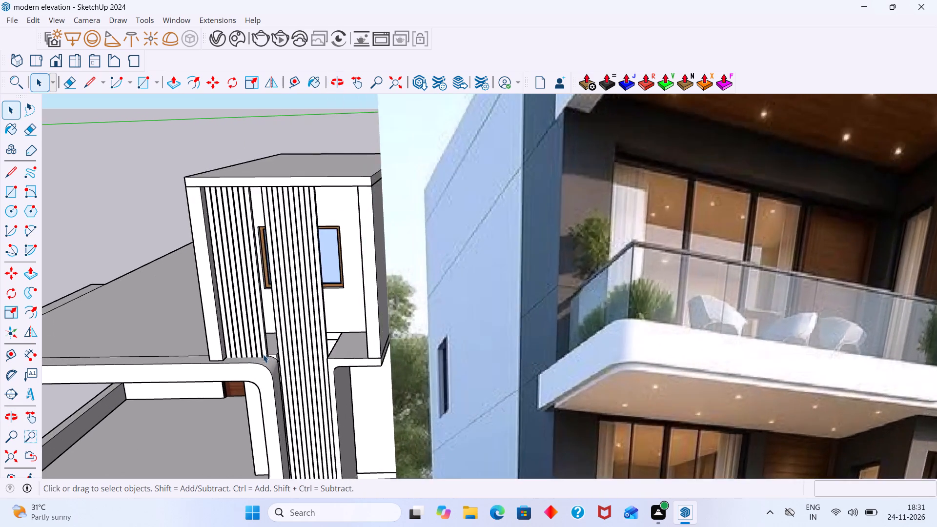
pyautogui.scroll(14, 263, 354)
pyautogui.moveTo(271, 358); pyautogui.dragTo(290, 360, button='middle')
pyautogui.scroll(3, 291, 359)
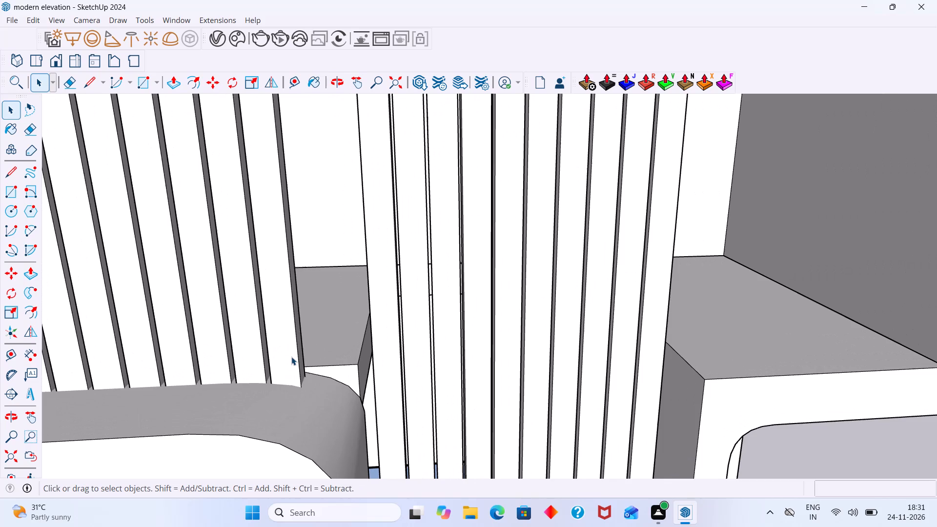
pyautogui.click(291, 357)
pyautogui.doubleClick(291, 357)
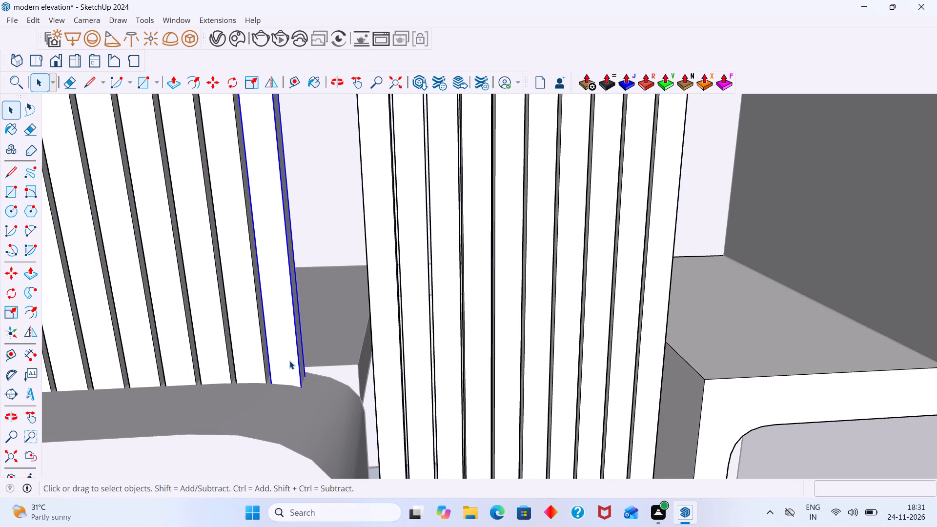
pyautogui.press('m')
pyautogui.click(270, 383)
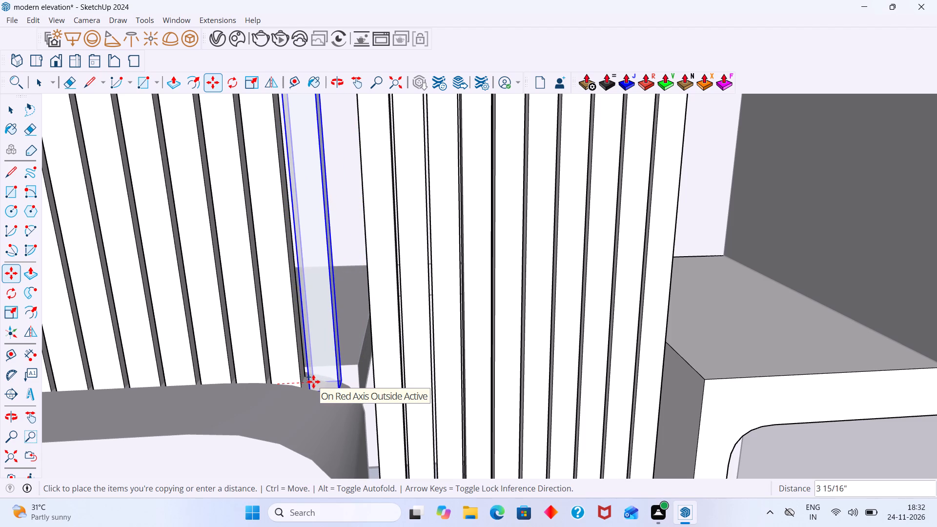
pyautogui.click(313, 382)
pyautogui.press('space')
# Extend the copied bar's bottom face down into the curved balcony frame with Joint Push Pull.
pyautogui.moveTo(378, 436); pyautogui.dragTo(381, 378, button='middle')
pyautogui.scroll(7, 355, 290)
pyautogui.moveTo(333, 282); pyautogui.dragTo(325, 224, button='middle')
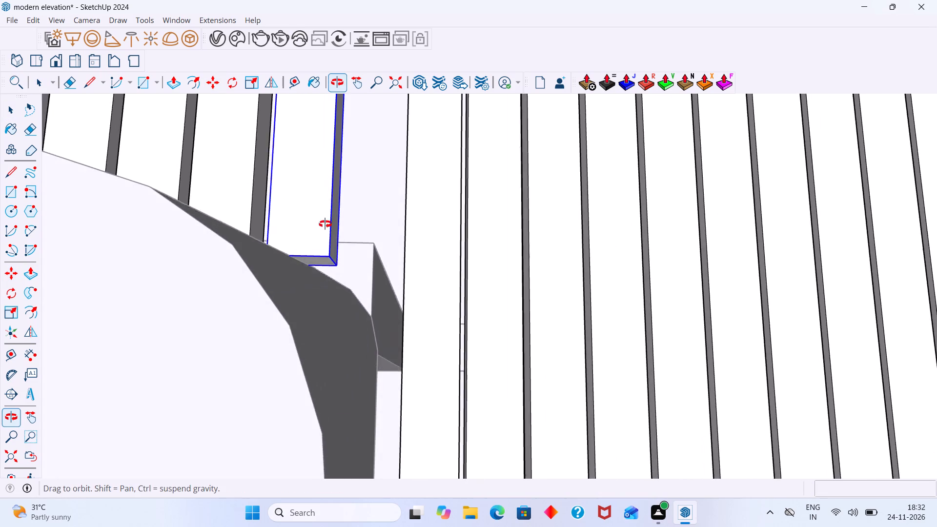
pyautogui.moveTo(325, 224); pyautogui.dragTo(328, 203, button='middle')
pyautogui.scroll(9, 306, 260)
pyautogui.click(321, 254)
pyautogui.doubleClick(326, 254)
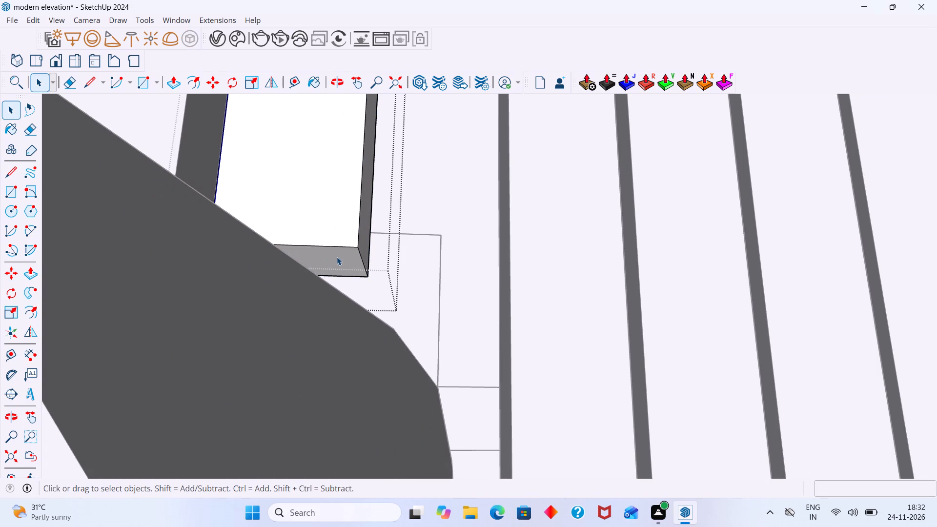
pyautogui.click(337, 257)
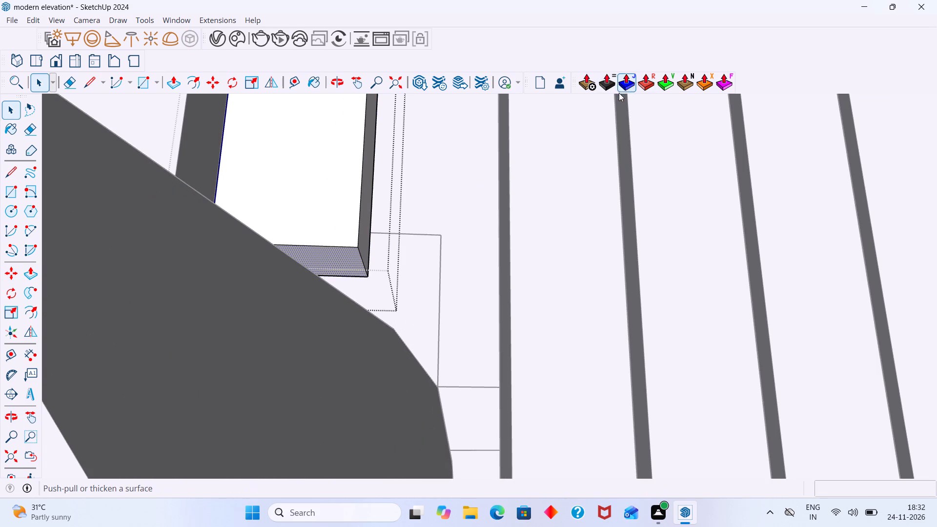
pyautogui.click(627, 79)
pyautogui.click(347, 261)
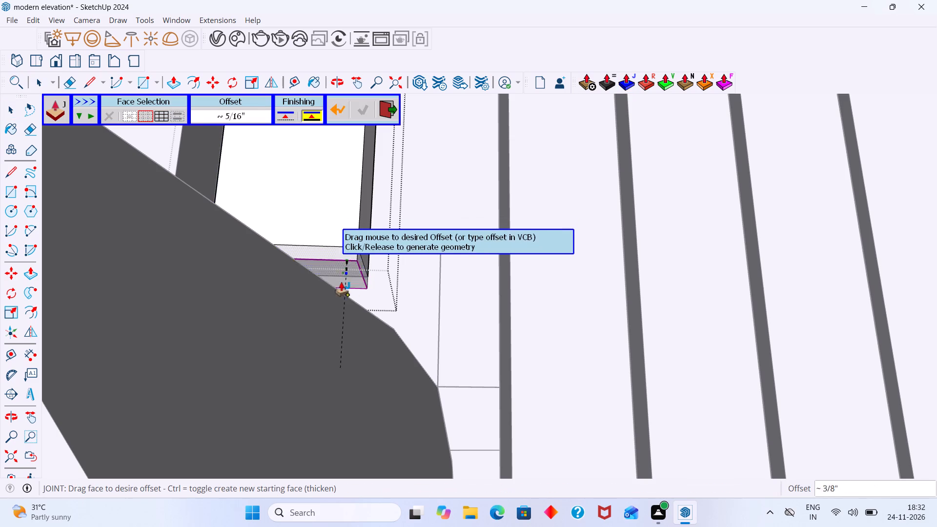
pyautogui.click(336, 314)
# Erase the leftover seam edges on the front and side faces near the bottom of the extended bar.
pyautogui.moveTo(347, 314); pyautogui.dragTo(347, 349, button='middle')
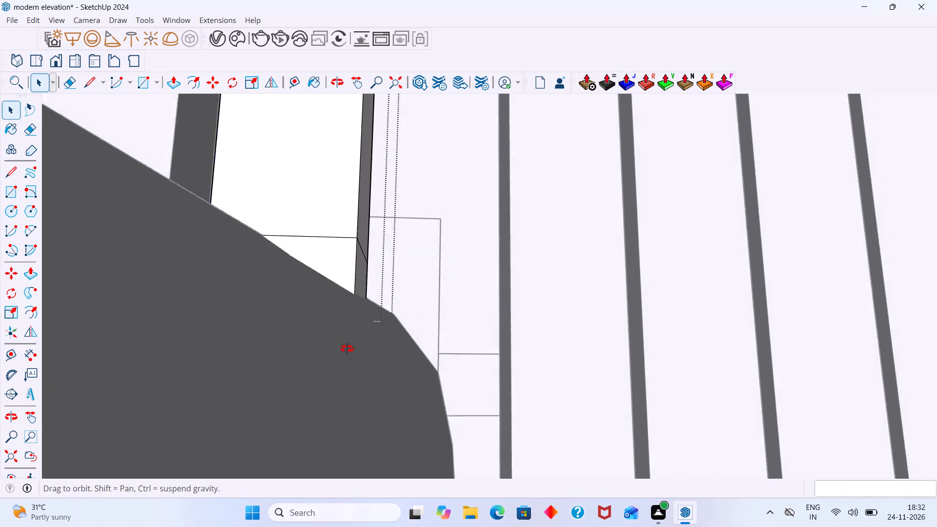
pyautogui.moveTo(347, 349); pyautogui.dragTo(351, 426, button='middle')
pyautogui.scroll(-9, 348, 384)
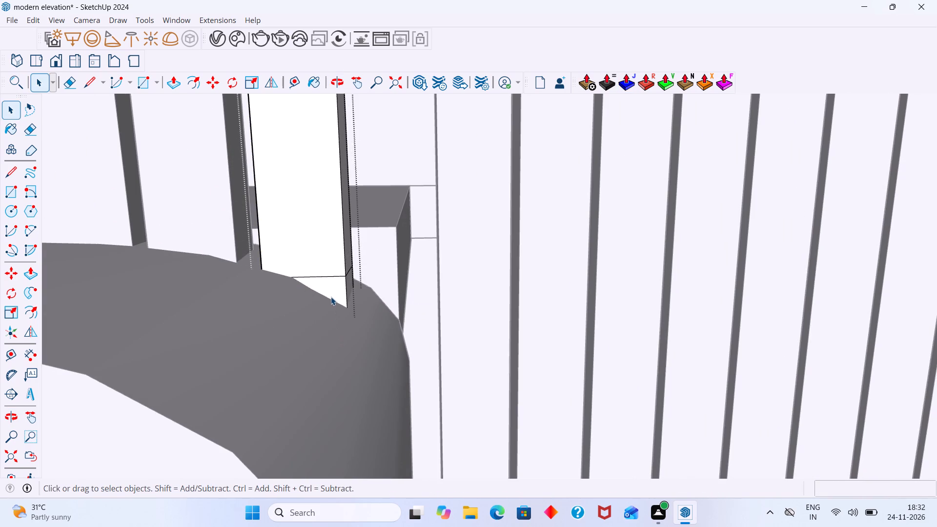
pyautogui.press('space')
pyautogui.click(328, 276)
pyautogui.press('Delete')
pyautogui.moveTo(341, 276); pyautogui.dragTo(302, 286, button='middle')
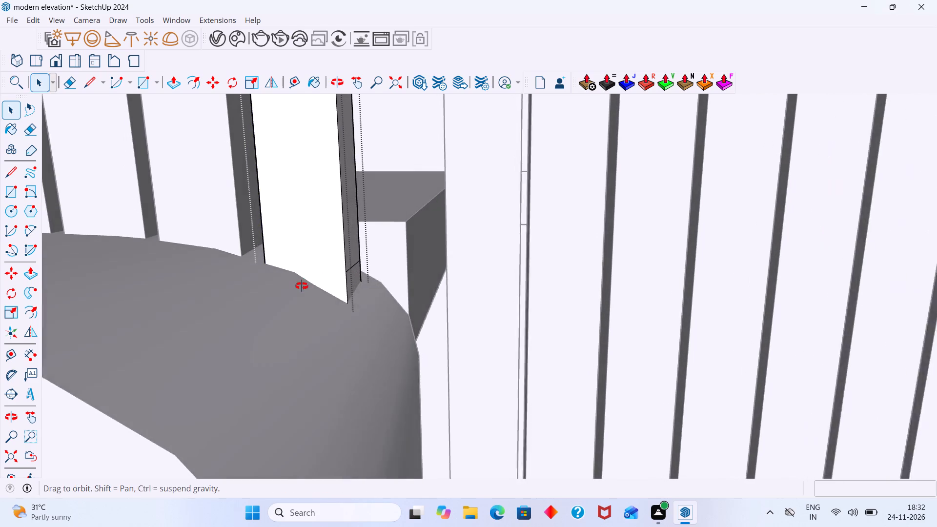
pyautogui.moveTo(302, 286); pyautogui.dragTo(296, 287, button='middle')
pyautogui.press('e')
pyautogui.scroll(8, 352, 282)
pyautogui.moveTo(349, 248); pyautogui.dragTo(348, 232)
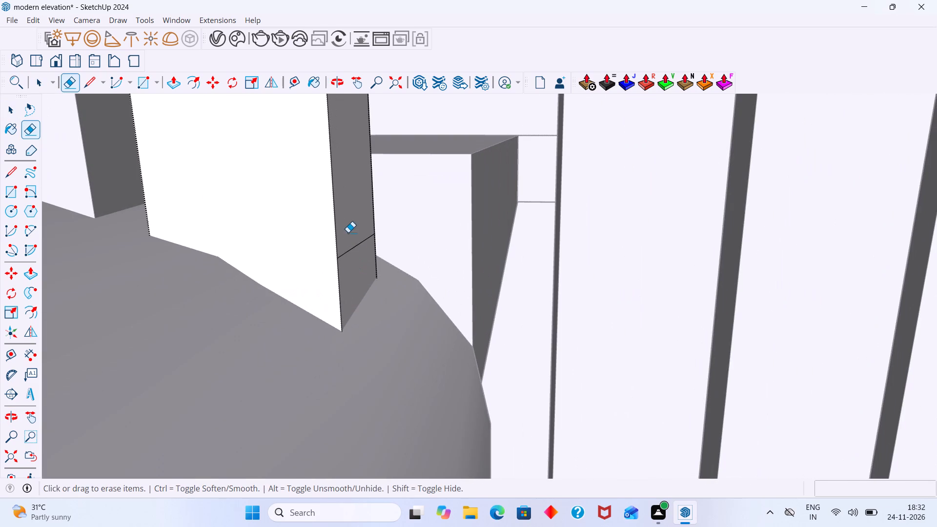
pyautogui.moveTo(354, 238); pyautogui.dragTo(359, 256)
# Inspect the added bar from behind, and review the whole elevation from the front beside the reference image.
pyautogui.scroll(-8, 358, 254)
pyautogui.moveTo(344, 264); pyautogui.dragTo(675, 281, button='middle')
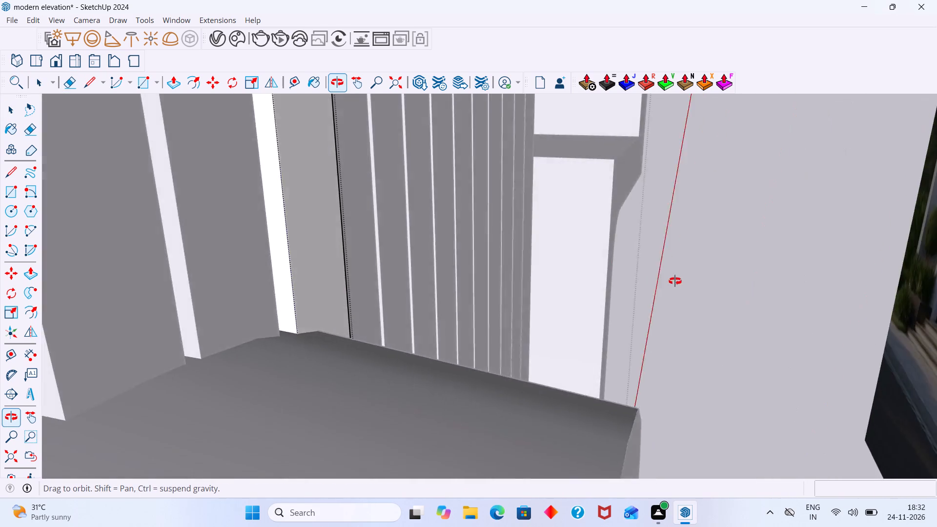
pyautogui.moveTo(675, 281); pyautogui.dragTo(683, 282, button='middle')
pyautogui.moveTo(252, 336); pyautogui.dragTo(501, 327, button='middle')
pyautogui.moveTo(405, 331); pyautogui.dragTo(462, 327, button='middle')
pyautogui.scroll(-11, 406, 340)
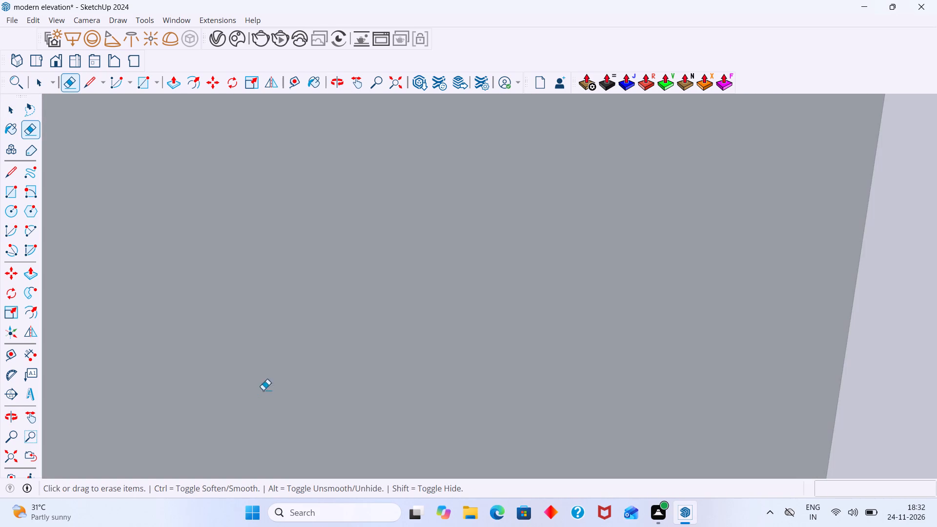
pyautogui.scroll(-4, 263, 390)
pyautogui.click(14, 456)
pyautogui.scroll(-7, 149, 364)
pyautogui.moveTo(294, 329); pyautogui.dragTo(67, 355, button='middle')
pyautogui.moveTo(482, 248); pyautogui.dragTo(243, 281, button='middle')
pyautogui.moveTo(482, 205); pyautogui.dragTo(464, 204, button='middle')
pyautogui.press('space')
pyautogui.moveTo(378, 288); pyautogui.dragTo(410, 178, button='middle')
pyautogui.click(400, 301)
pyautogui.moveTo(473, 287); pyautogui.dragTo(312, 315, button='middle')
pyautogui.click(282, 315)
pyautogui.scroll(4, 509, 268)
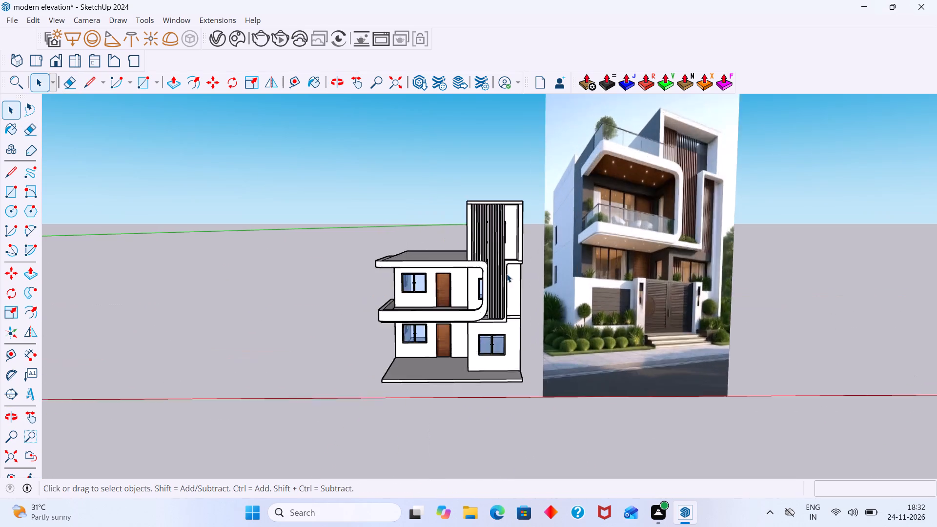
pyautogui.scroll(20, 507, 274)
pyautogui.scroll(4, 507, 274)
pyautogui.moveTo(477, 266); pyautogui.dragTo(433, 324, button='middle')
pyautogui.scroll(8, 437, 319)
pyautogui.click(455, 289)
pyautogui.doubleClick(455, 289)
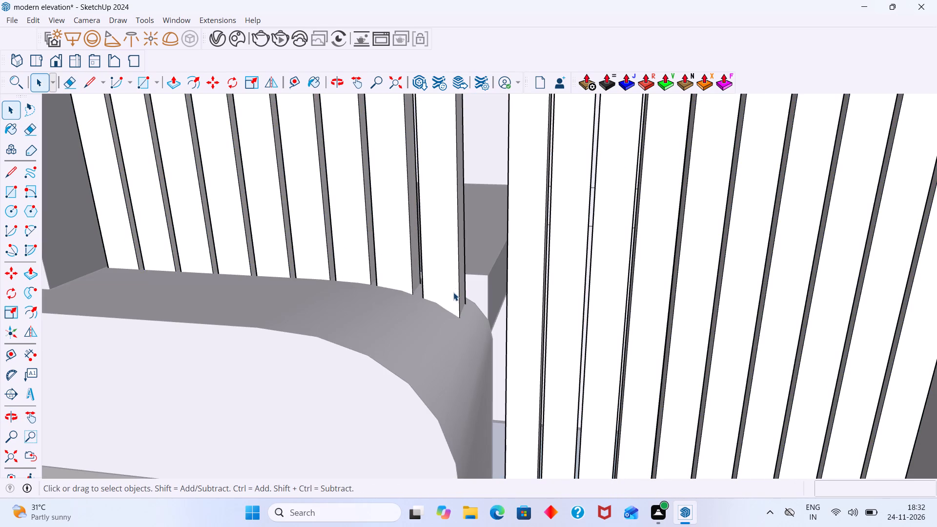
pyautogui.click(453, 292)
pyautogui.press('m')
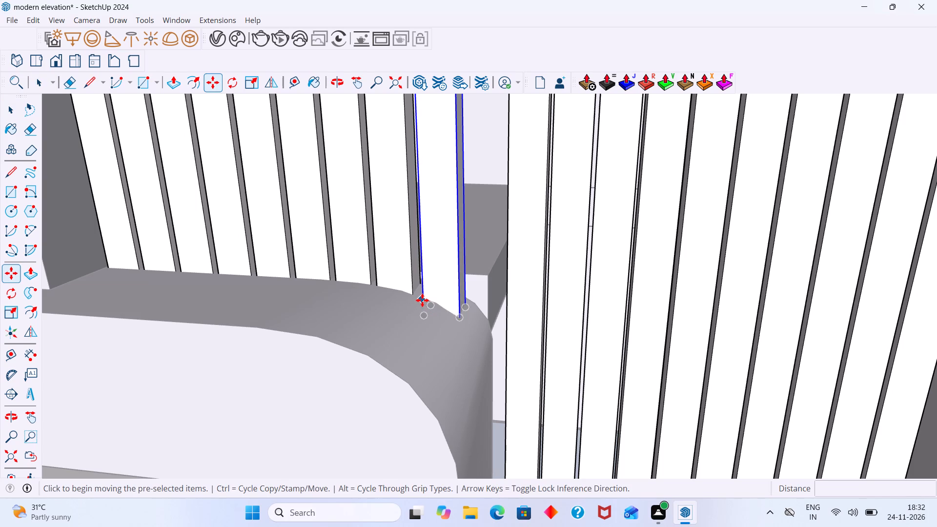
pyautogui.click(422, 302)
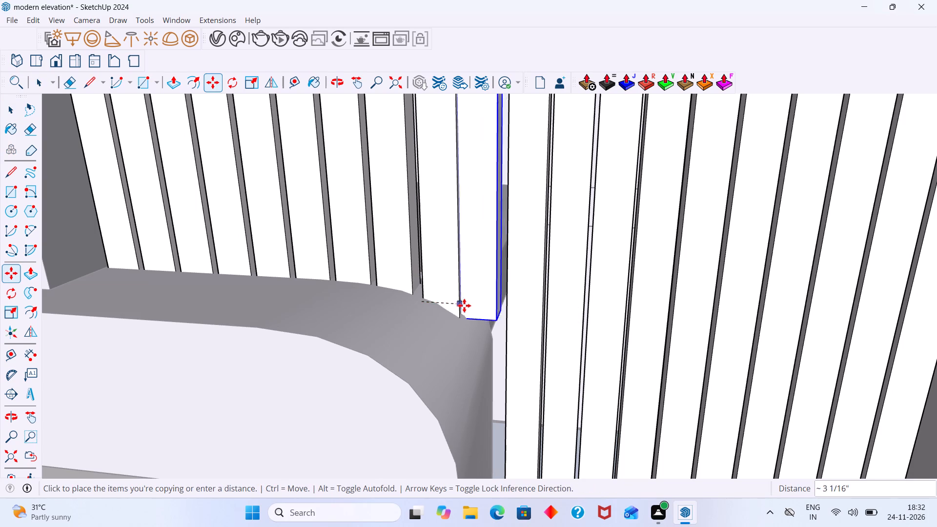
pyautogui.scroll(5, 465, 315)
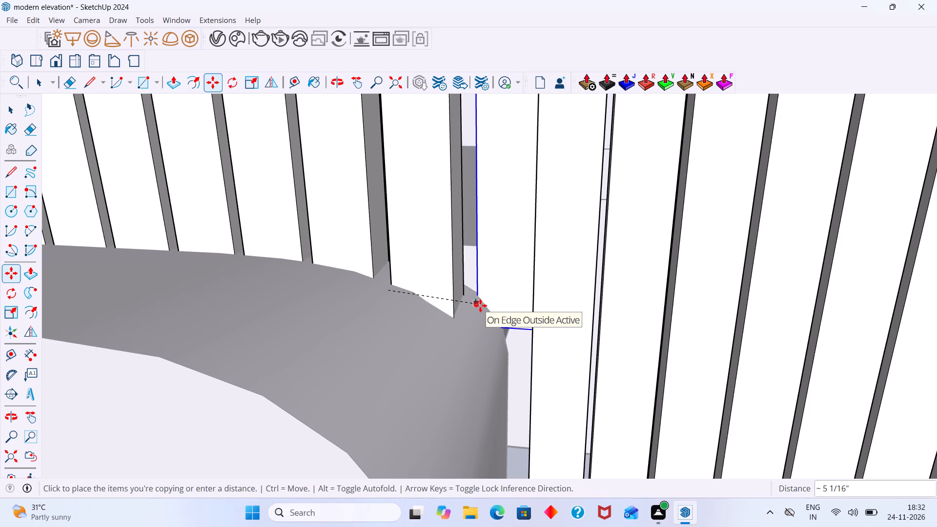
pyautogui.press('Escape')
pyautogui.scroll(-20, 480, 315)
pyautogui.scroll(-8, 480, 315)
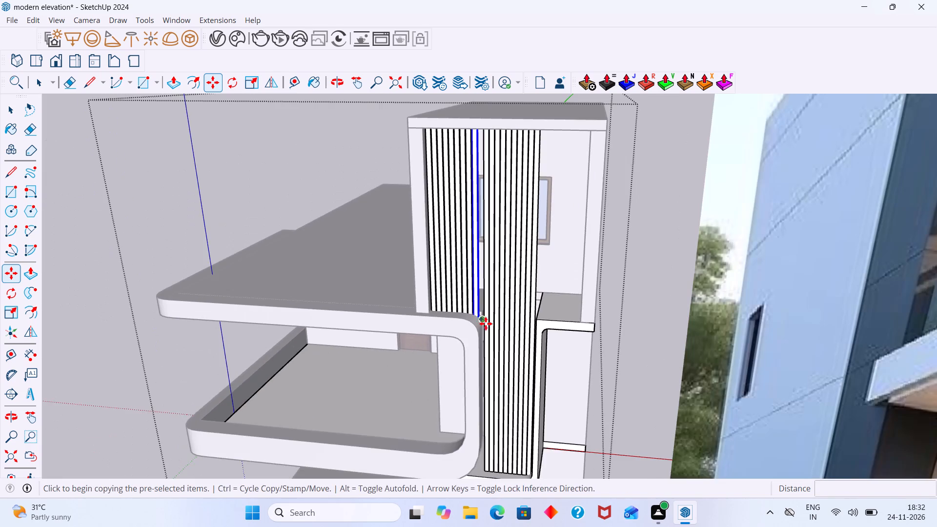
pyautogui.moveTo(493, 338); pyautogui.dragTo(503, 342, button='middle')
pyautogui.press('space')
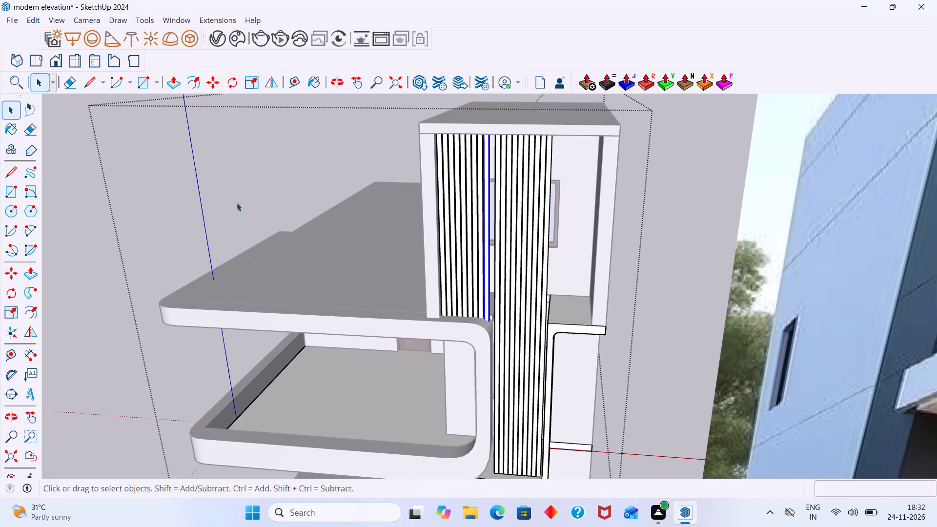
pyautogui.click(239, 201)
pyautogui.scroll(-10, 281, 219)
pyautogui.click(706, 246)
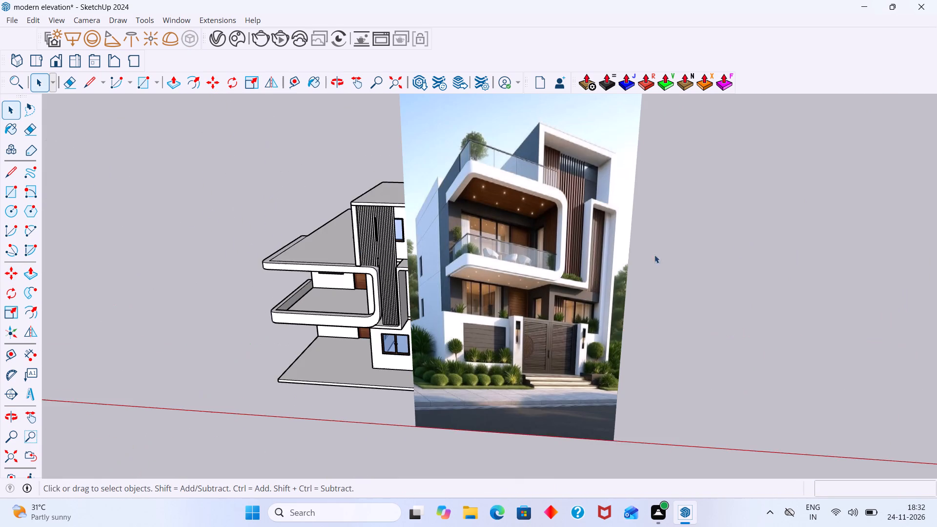
# Examine the gap between the two vertical bar sets above the curved balcony frame and compare it with the reference.
pyautogui.moveTo(485, 269); pyautogui.dragTo(570, 256, button='middle')
pyautogui.scroll(7, 382, 220)
pyautogui.scroll(6, 488, 231)
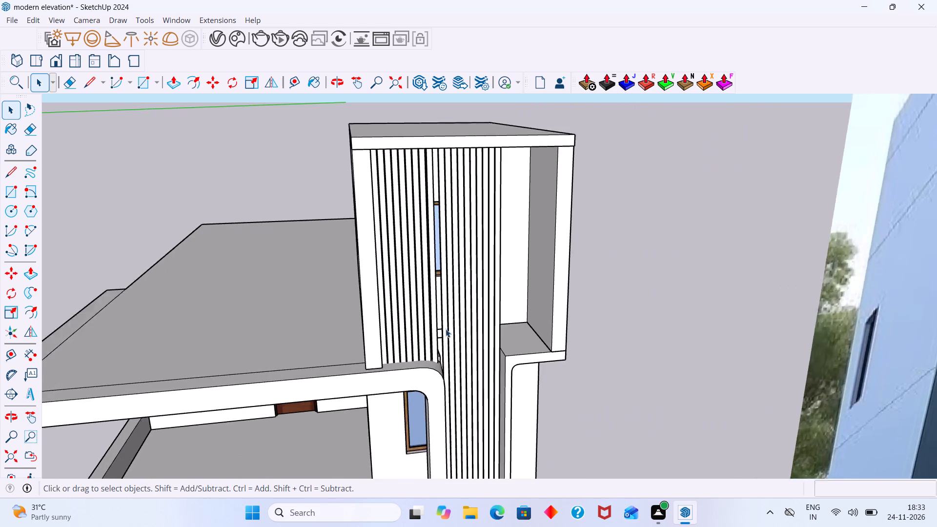
pyautogui.scroll(13, 446, 329)
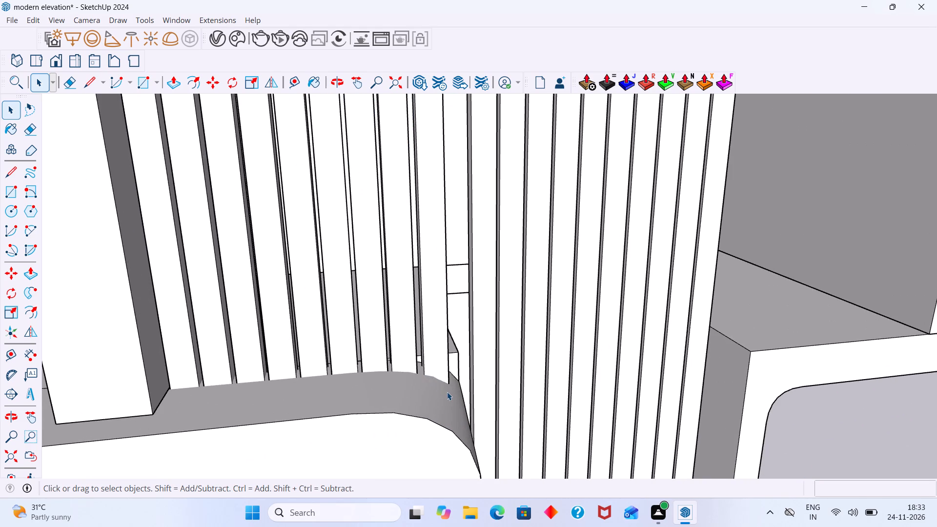
pyautogui.scroll(-4, 447, 392)
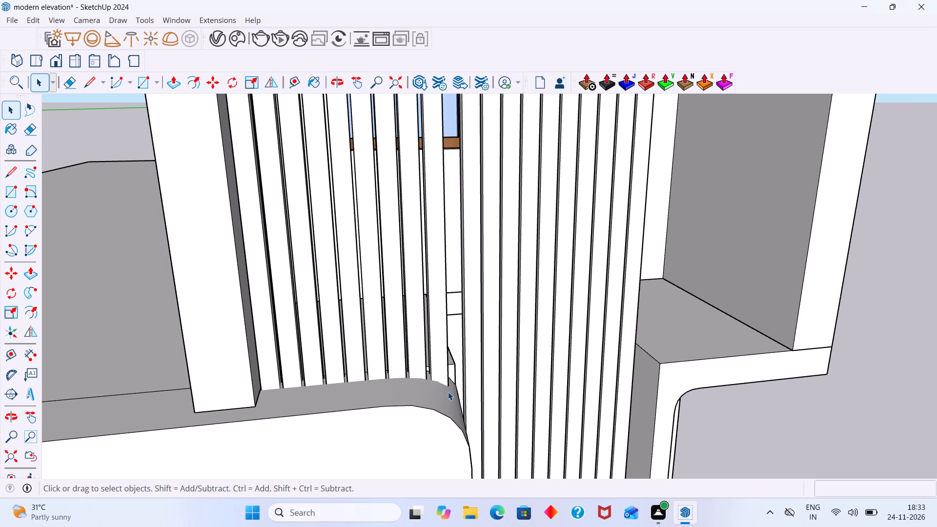
pyautogui.scroll(-10, 339, 393)
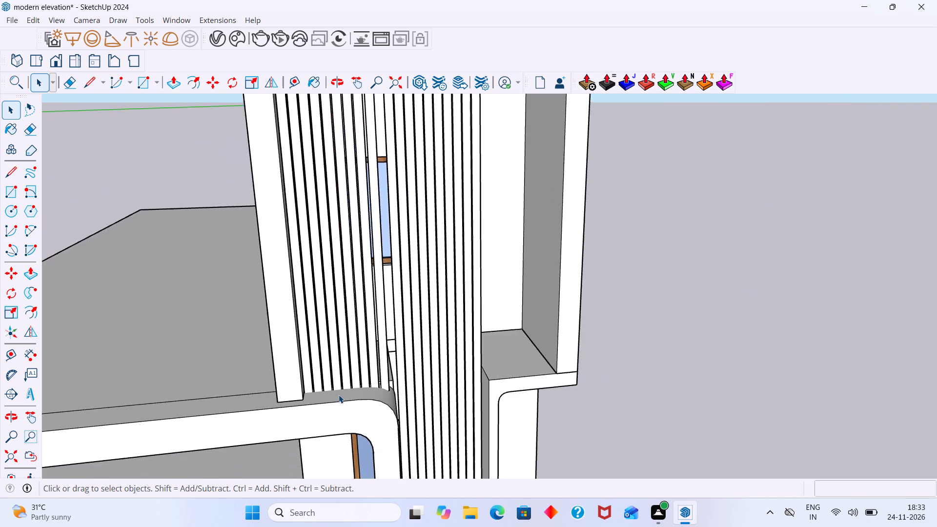
pyautogui.scroll(-11, 339, 395)
pyautogui.keyDown('shift'); pyautogui.moveTo(352, 387); pyautogui.dragTo(287, 305, button='middle'); pyautogui.keyUp('shift')
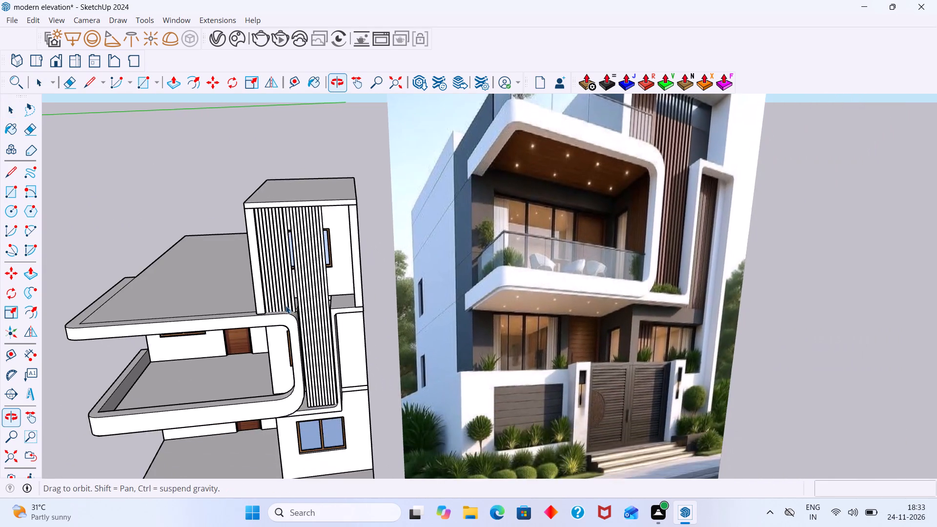
# Copy the last upper bar beside the frame's curved corner about 3 5/8" sideways into the gap before the full-height bars.
pyautogui.scroll(18, 286, 308)
pyautogui.click(286, 273)
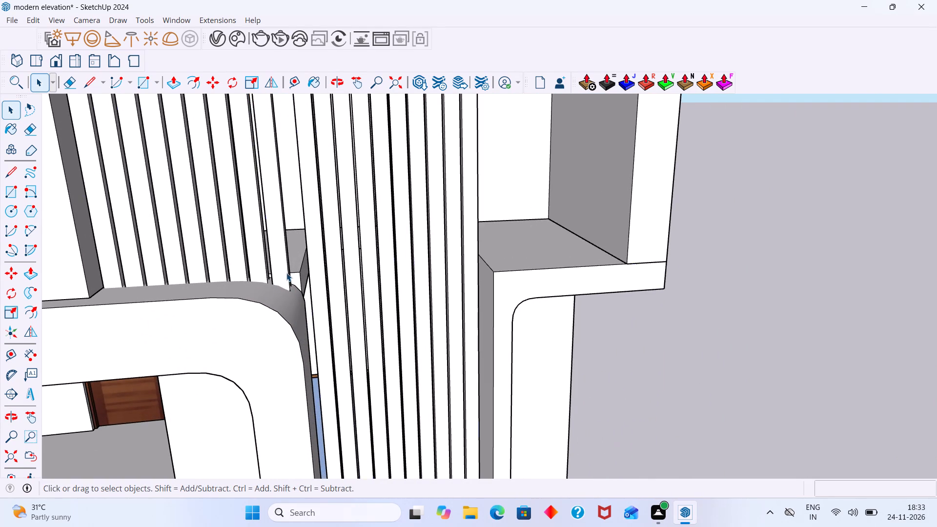
pyautogui.tripleClick(286, 273)
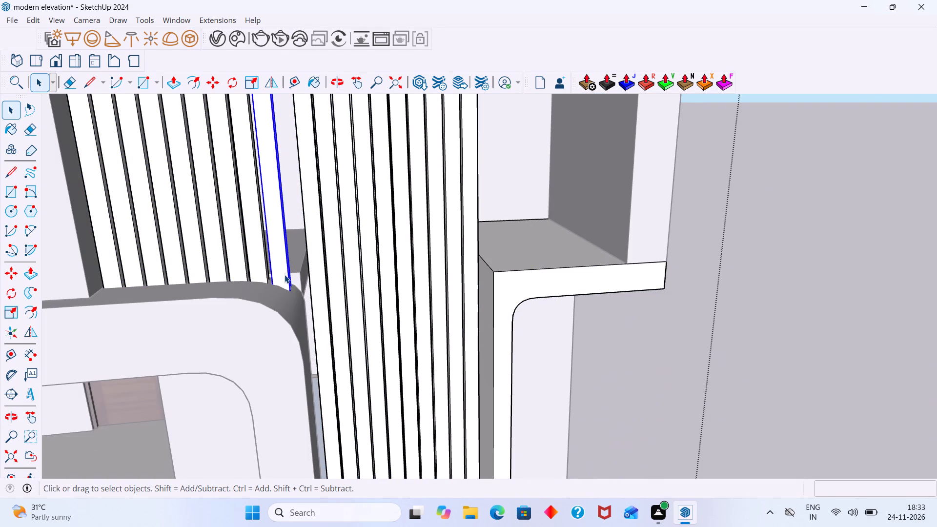
pyautogui.press('m')
pyautogui.scroll(5, 268, 294)
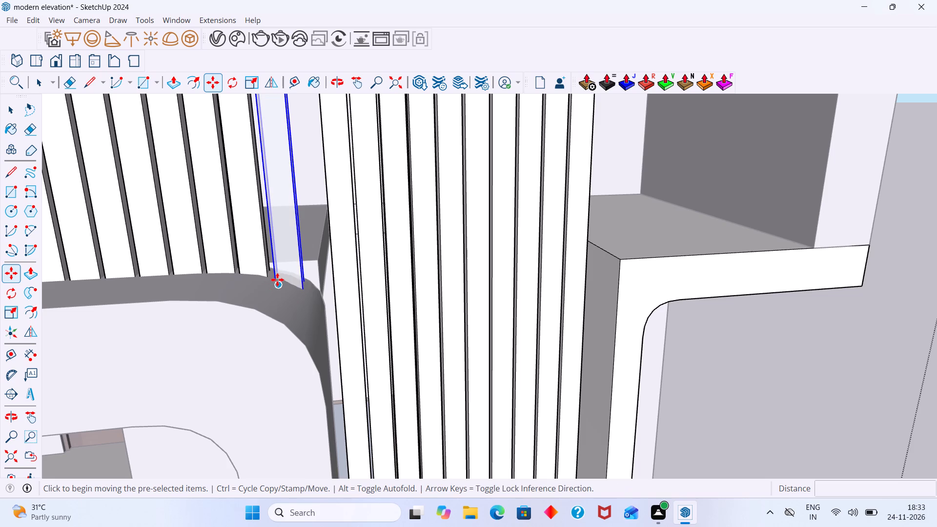
pyautogui.click(277, 280)
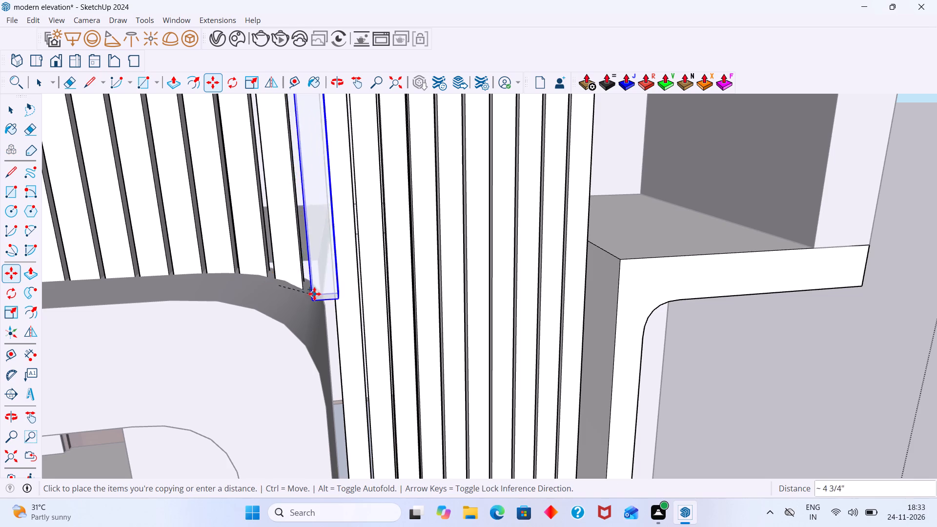
pyautogui.scroll(17, 315, 293)
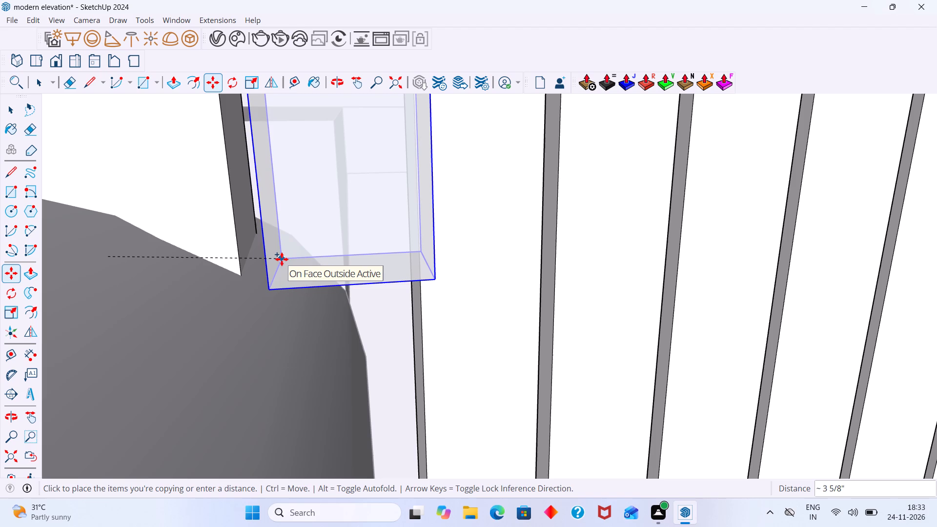
pyautogui.click(281, 260)
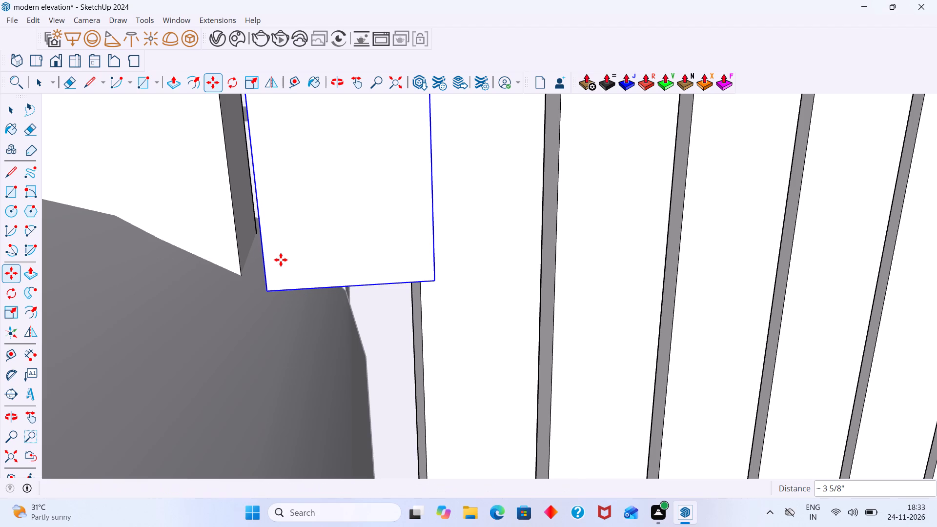
pyautogui.press('space')
pyautogui.scroll(-20, 293, 283)
pyautogui.scroll(-3, 293, 283)
pyautogui.moveTo(323, 311); pyautogui.dragTo(418, 285, button='middle')
pyautogui.moveTo(432, 278); pyautogui.dragTo(410, 285, button='middle')
pyautogui.scroll(6, 394, 288)
pyautogui.click(835, 378)
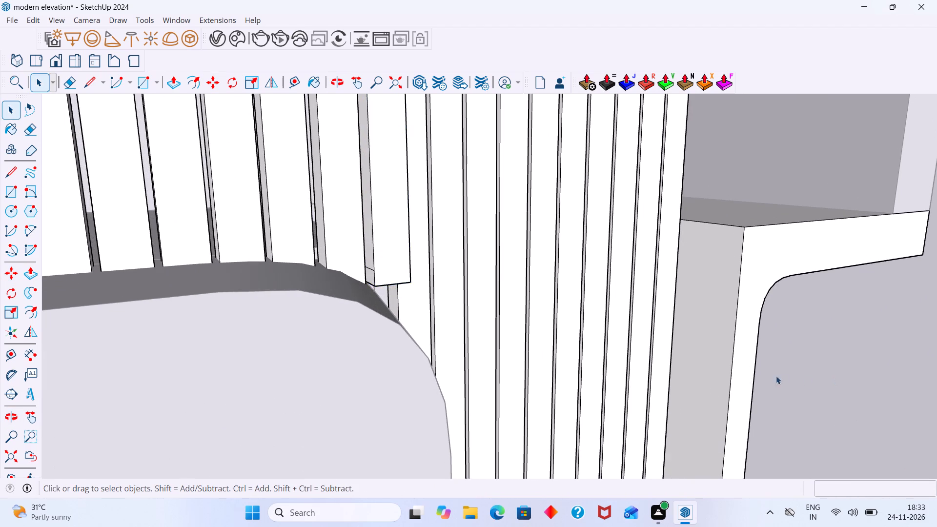
# Push/Pull the copied bar's bottom face down about 9' 9 11/16" alongside the curved frame, close to the recess floor.
pyautogui.scroll(-5, 736, 371)
pyautogui.moveTo(544, 329); pyautogui.dragTo(449, 306, button='middle')
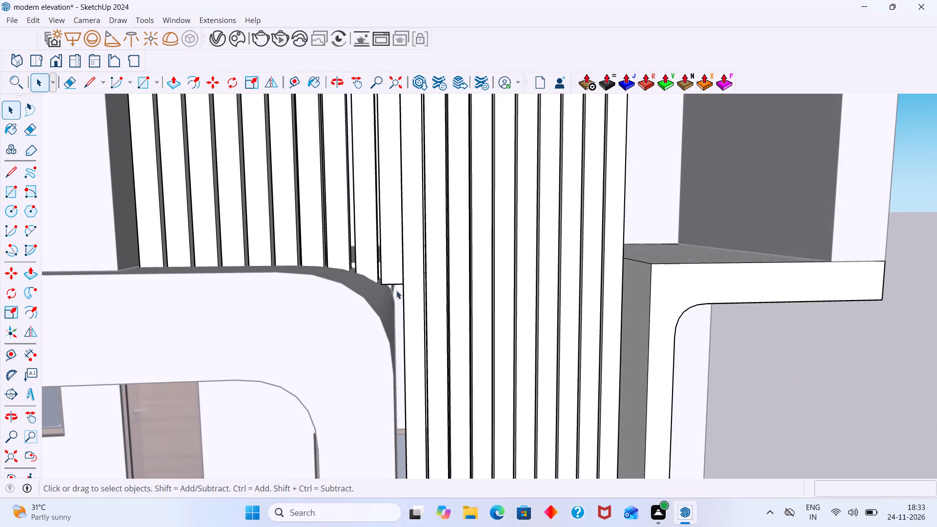
pyautogui.scroll(9, 388, 285)
pyautogui.moveTo(399, 295); pyautogui.dragTo(399, 269, button='middle')
pyautogui.scroll(3, 402, 174)
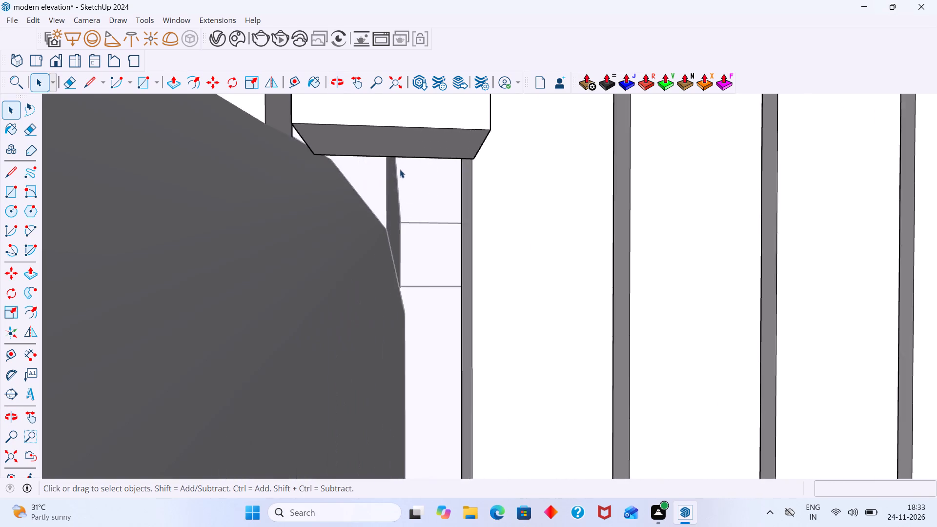
pyautogui.scroll(3, 400, 169)
pyautogui.scroll(-3, 399, 166)
pyautogui.tripleClick(403, 134)
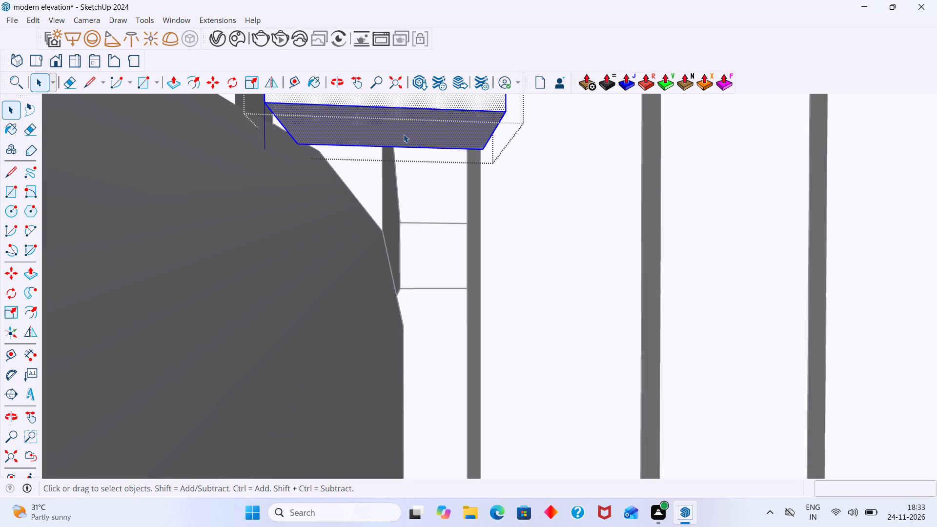
pyautogui.click(404, 134)
pyautogui.press('p')
pyautogui.click(404, 134)
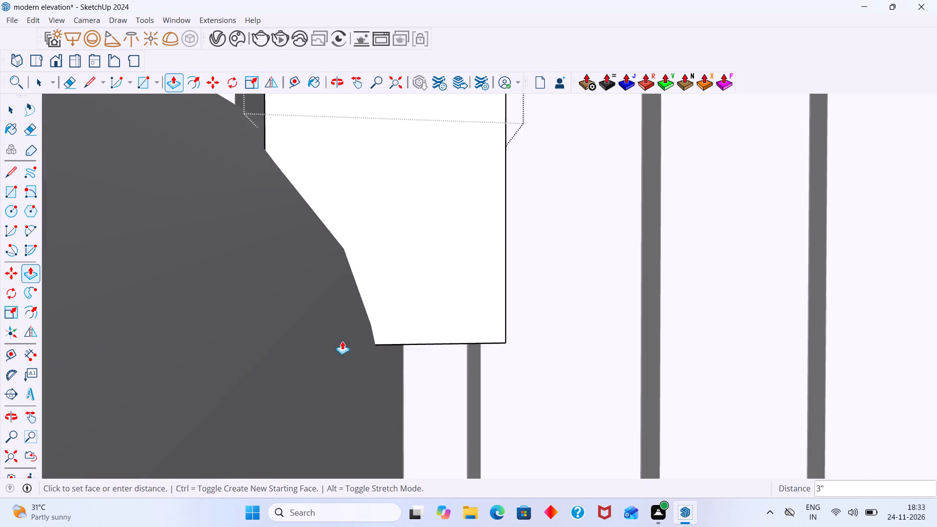
pyautogui.scroll(-20, 340, 350)
pyautogui.scroll(-10, 340, 350)
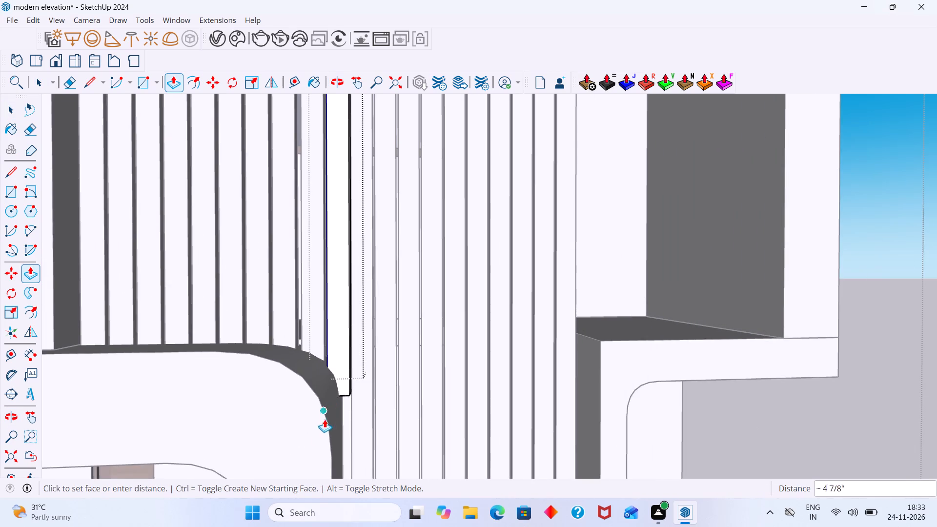
pyautogui.scroll(-7, 318, 451)
pyautogui.keyDown('shift'); pyautogui.moveTo(318, 469); pyautogui.dragTo(349, 365, button='middle'); pyautogui.keyUp('shift')
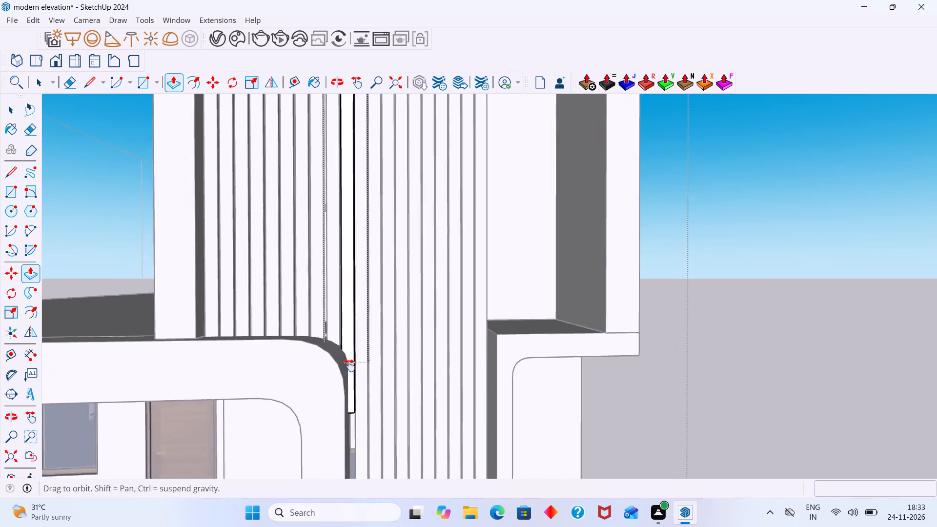
pyautogui.keyDown('shift'); pyautogui.moveTo(349, 365); pyautogui.dragTo(379, 251, button='middle'); pyautogui.keyUp('shift')
pyautogui.scroll(-4, 339, 412)
pyautogui.moveTo(358, 358); pyautogui.dragTo(333, 391, button='middle')
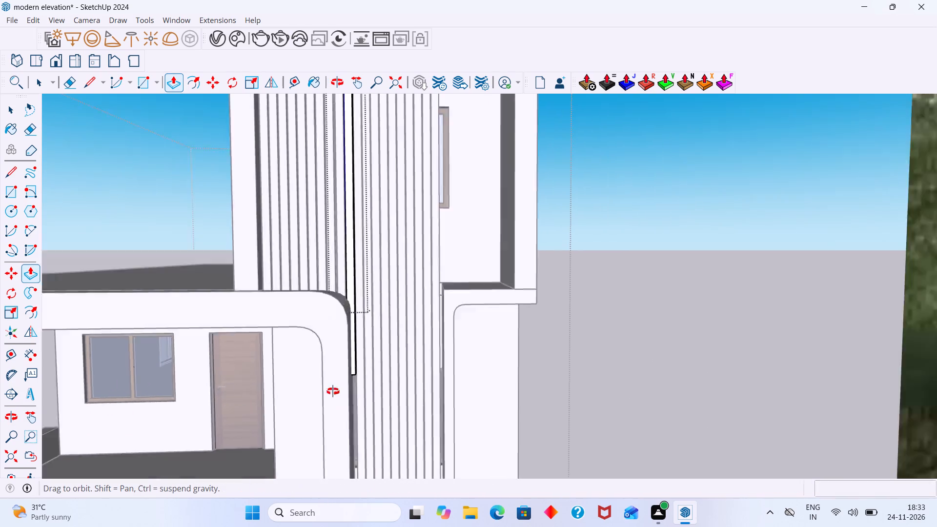
pyautogui.moveTo(333, 391); pyautogui.dragTo(316, 482, button='middle')
pyautogui.keyDown('shift'); pyautogui.moveTo(313, 476); pyautogui.dragTo(448, 224, button='middle'); pyautogui.keyUp('shift')
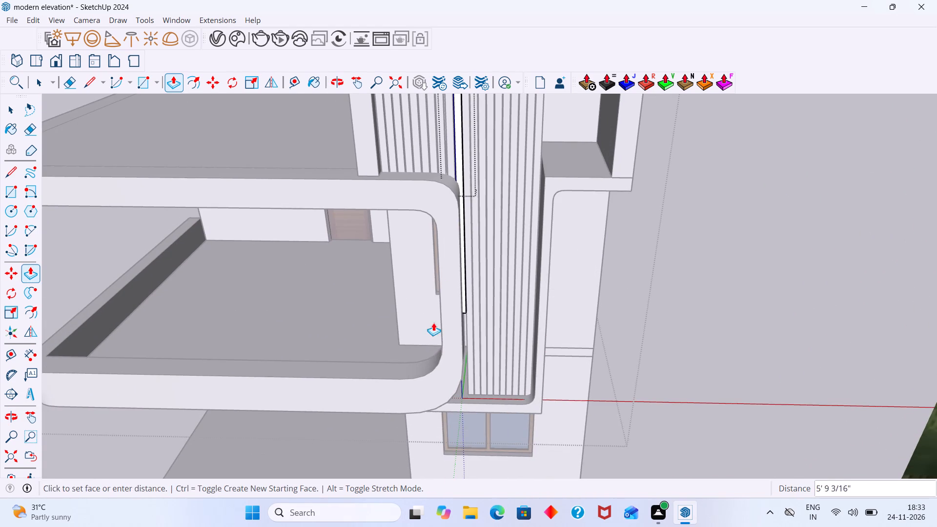
pyautogui.scroll(1, 434, 361)
pyautogui.scroll(6, 460, 402)
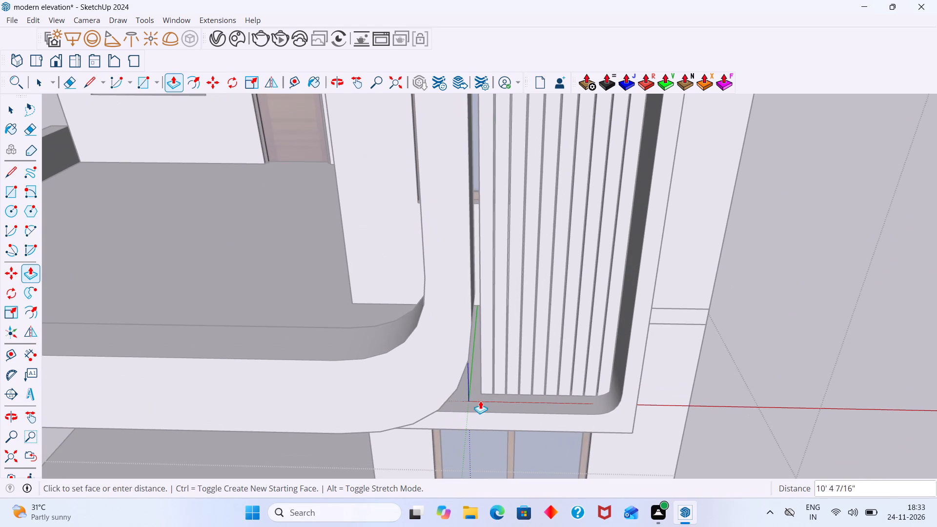
pyautogui.scroll(7, 472, 389)
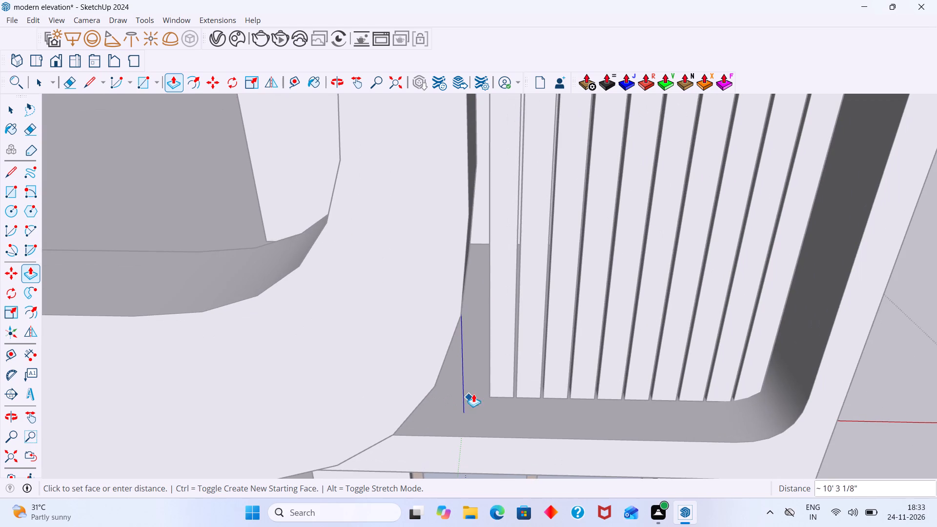
pyautogui.moveTo(468, 166); pyautogui.dragTo(430, 304, button='middle')
pyautogui.scroll(-5, 452, 266)
pyautogui.scroll(-10, 462, 333)
pyautogui.scroll(1, 465, 315)
pyautogui.click(456, 323)
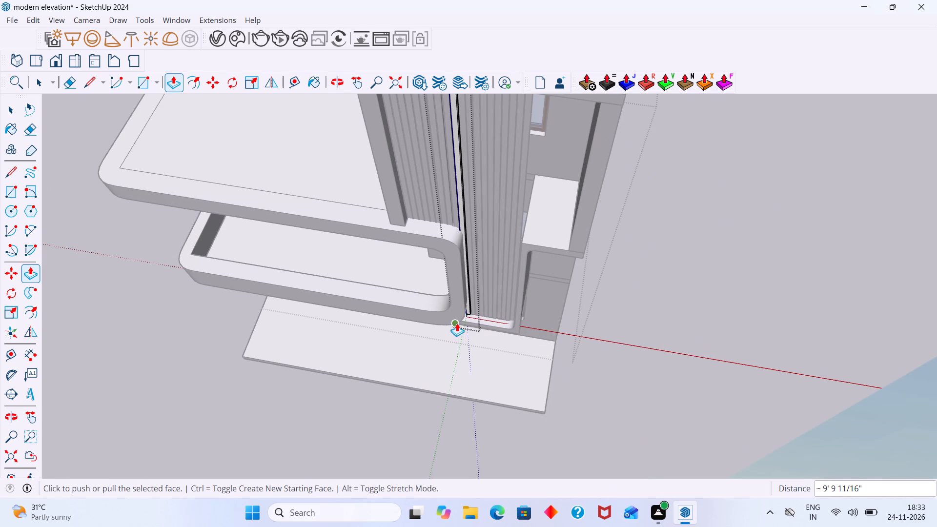
pyautogui.press('space')
pyautogui.click(755, 296)
# Push/Pull the same bar's bottom face further down to the level of the neighbouring full-height bars' lower ends.
pyautogui.moveTo(514, 302); pyautogui.dragTo(532, 177, button='middle')
pyautogui.scroll(7, 471, 242)
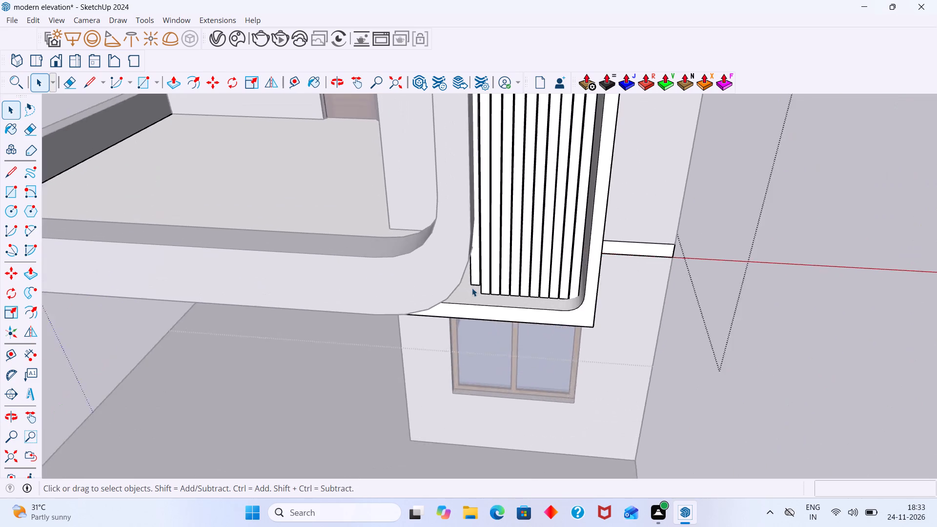
pyautogui.scroll(5, 472, 288)
pyautogui.moveTo(472, 297); pyautogui.dragTo(533, 283, button='middle')
pyautogui.scroll(8, 493, 276)
pyautogui.moveTo(488, 294); pyautogui.dragTo(442, 234, button='middle')
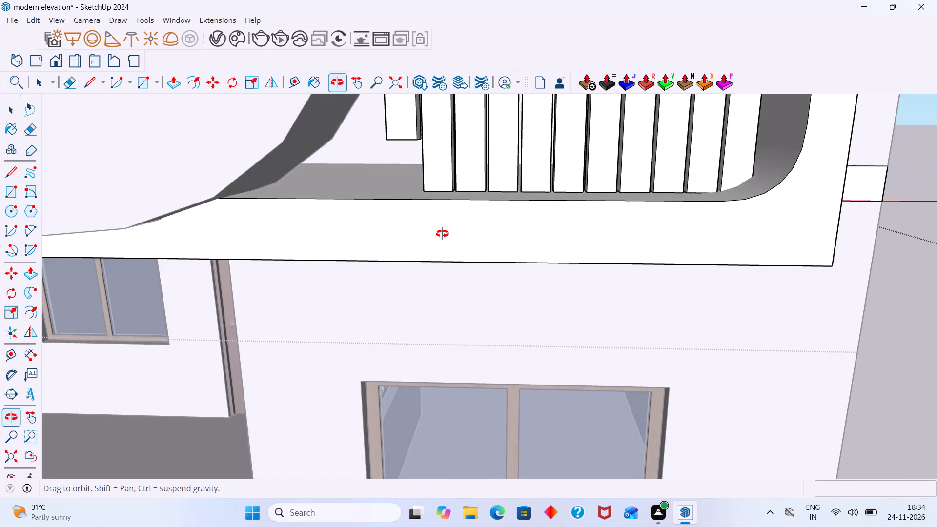
pyautogui.moveTo(442, 234); pyautogui.dragTo(441, 233, button='middle')
pyautogui.scroll(2, 425, 165)
pyautogui.keyDown('shift'); pyautogui.moveTo(448, 180); pyautogui.dragTo(439, 352, button='middle'); pyautogui.keyUp('shift')
pyautogui.moveTo(418, 320); pyautogui.dragTo(386, 302, button='middle')
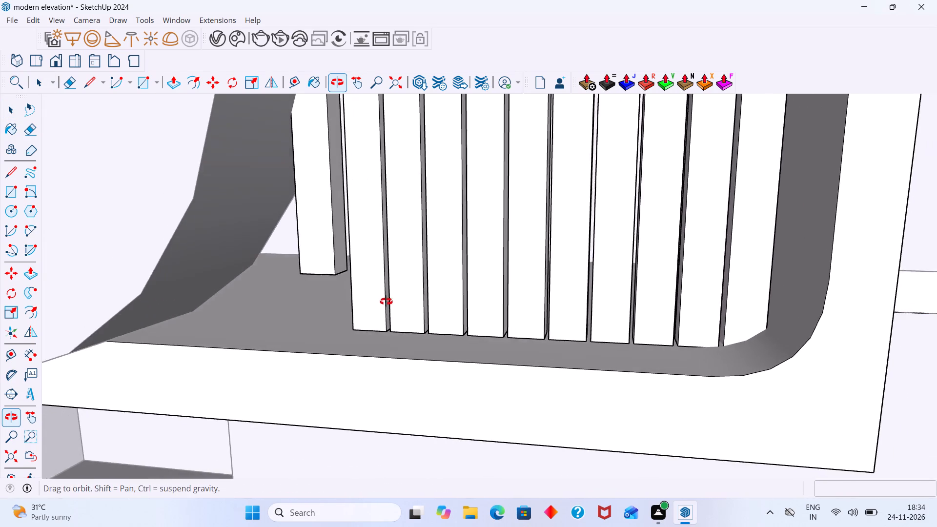
pyautogui.moveTo(386, 302); pyautogui.dragTo(371, 289, button='middle')
pyautogui.scroll(7, 287, 249)
pyautogui.moveTo(293, 249); pyautogui.dragTo(316, 136, button='middle')
pyautogui.scroll(7, 304, 253)
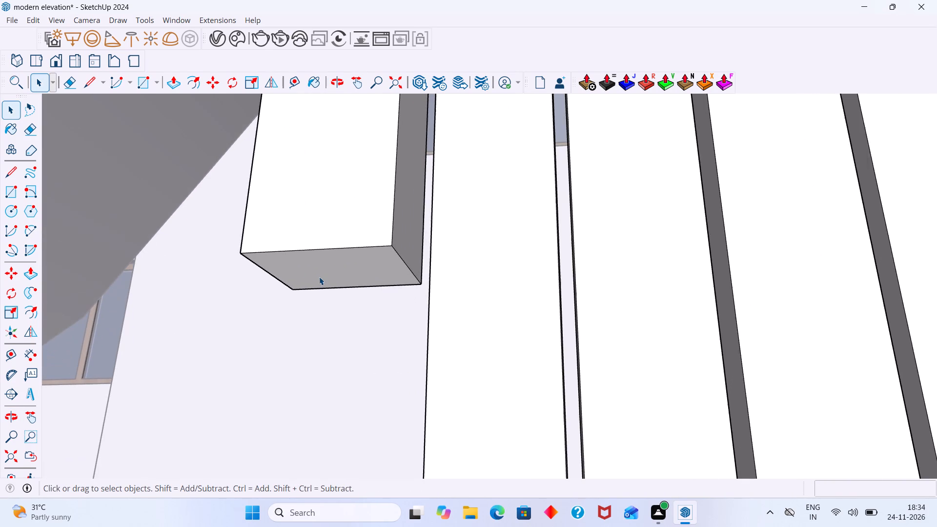
pyautogui.tripleClick(319, 277)
pyautogui.click(324, 274)
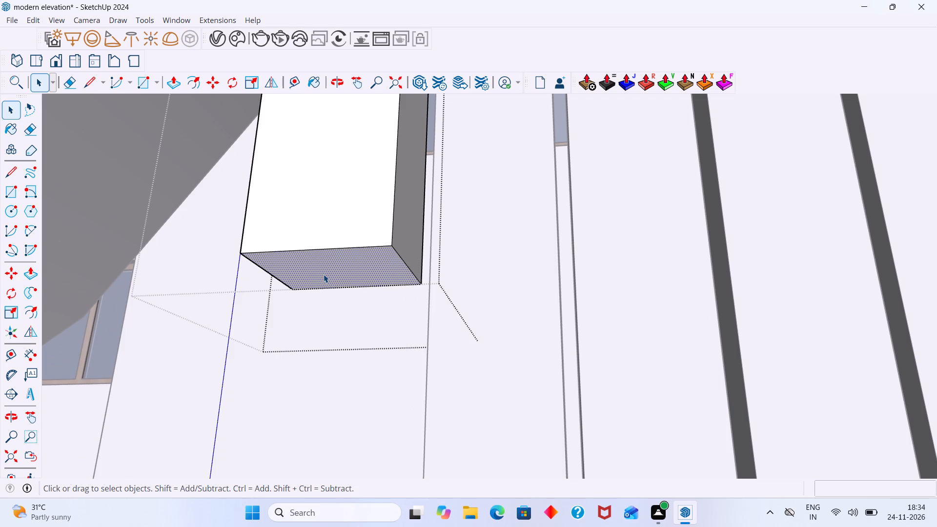
pyautogui.press('p')
pyautogui.click(324, 274)
pyautogui.scroll(-9, 329, 337)
pyautogui.moveTo(331, 342); pyautogui.dragTo(322, 424, button='middle')
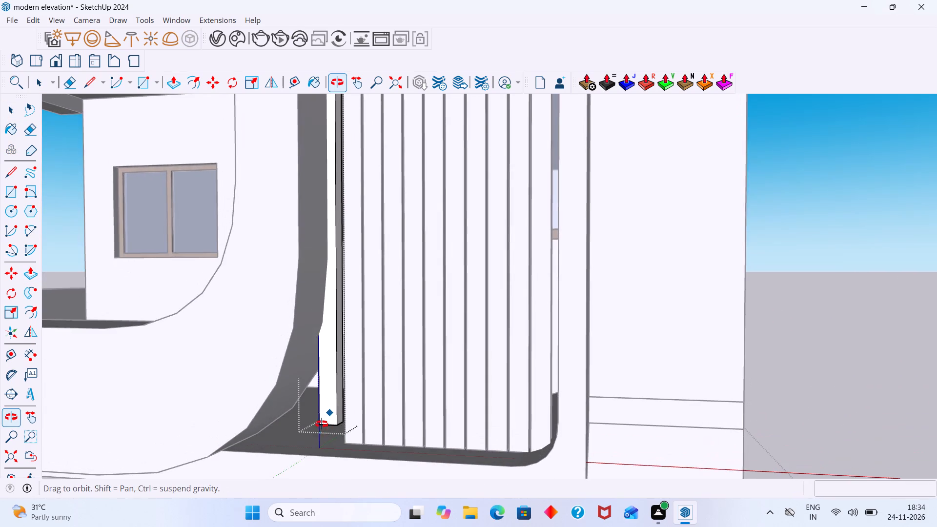
pyautogui.moveTo(322, 424); pyautogui.dragTo(322, 425, button='middle')
pyautogui.scroll(3, 341, 448)
pyautogui.moveTo(346, 453); pyautogui.dragTo(405, 471, button='middle')
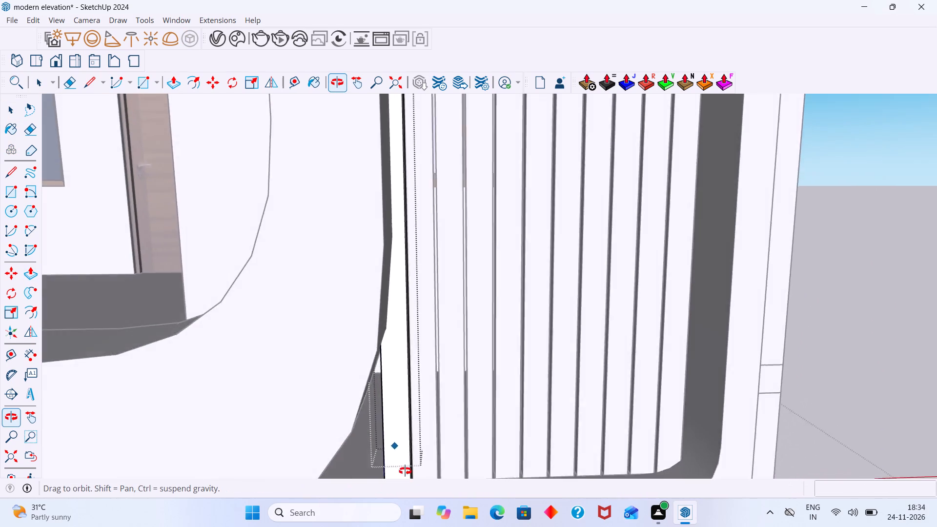
pyautogui.moveTo(405, 471); pyautogui.dragTo(298, 447, button='middle')
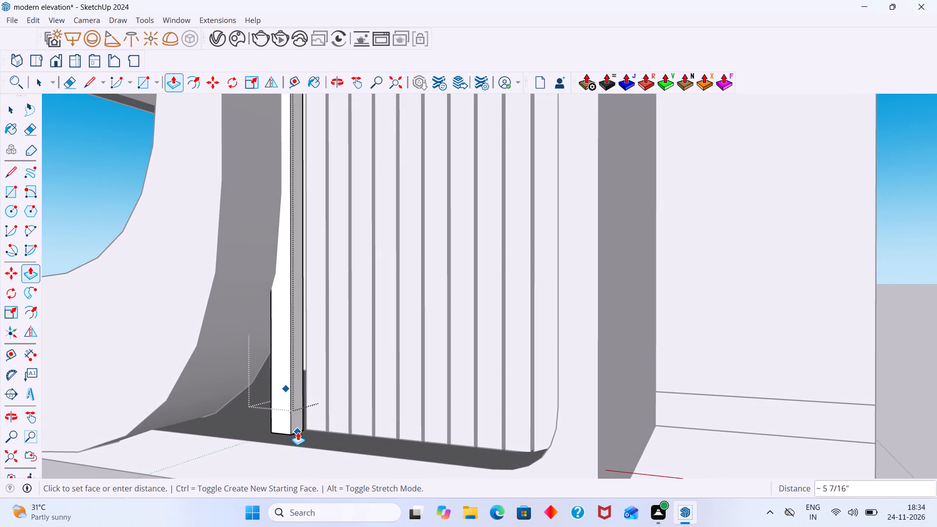
pyautogui.click(306, 431)
pyautogui.press('space')
pyautogui.scroll(-11, 346, 410)
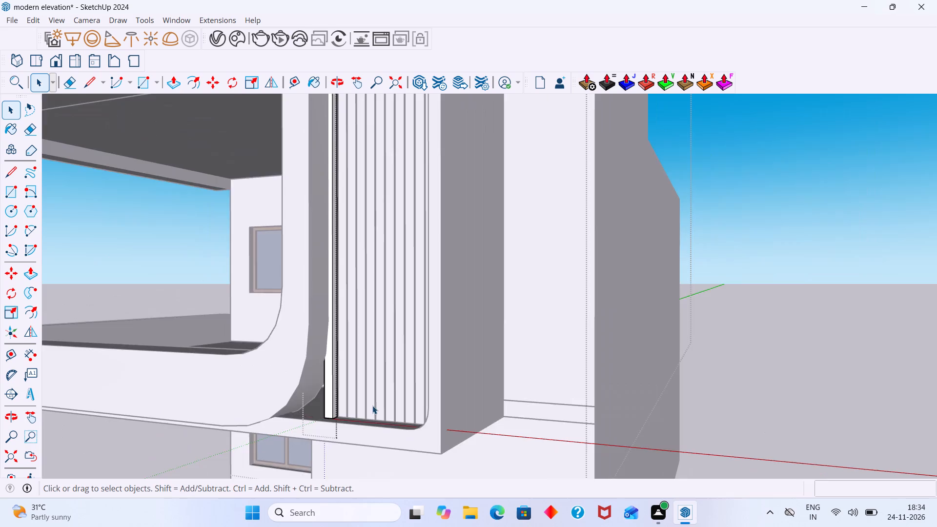
pyautogui.scroll(-14, 372, 405)
pyautogui.click(5, 456)
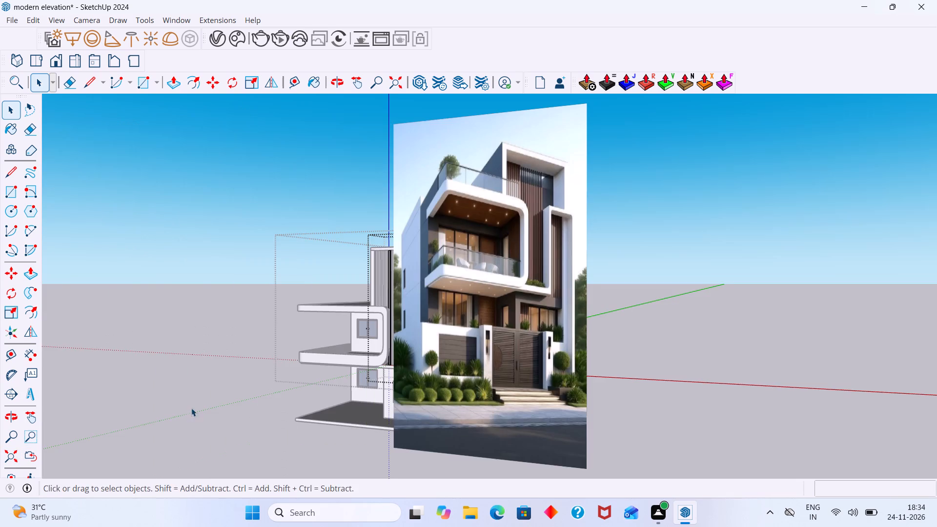
pyautogui.moveTo(193, 408); pyautogui.dragTo(234, 435, button='middle')
pyautogui.click(205, 358)
# Move the new bar beside the curved frame back about 3 1/8" along the green axis, flush with the neighbouring full-height bars.
pyautogui.scroll(18, 484, 378)
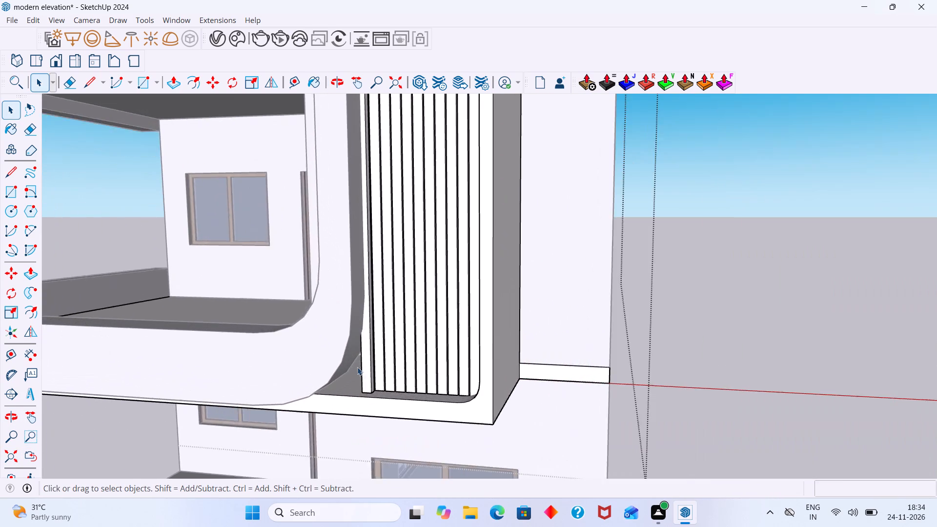
pyautogui.scroll(10, 357, 367)
pyautogui.click(367, 371)
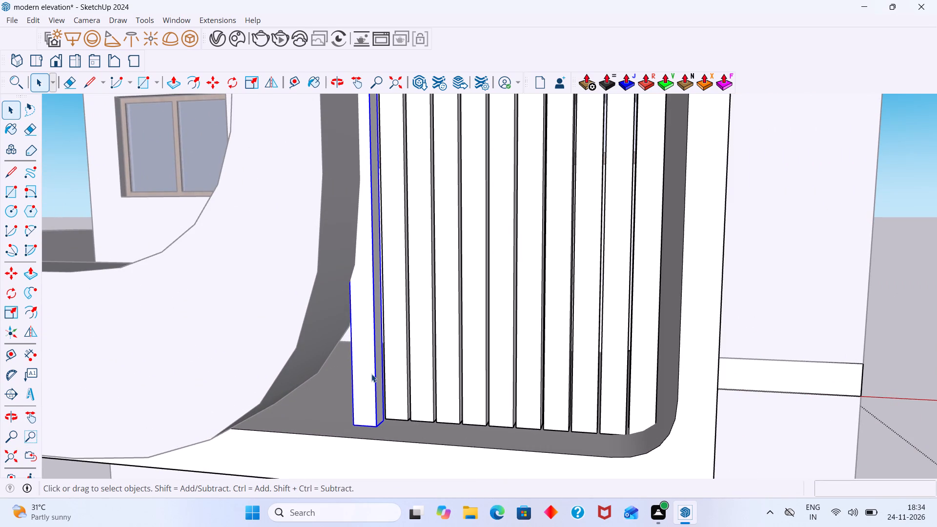
pyautogui.press('m')
pyautogui.scroll(6, 361, 433)
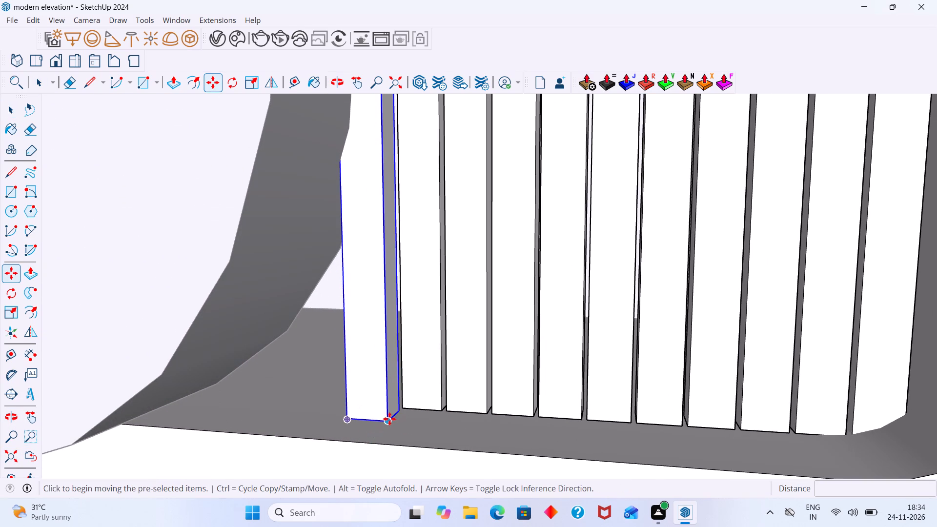
pyautogui.click(389, 419)
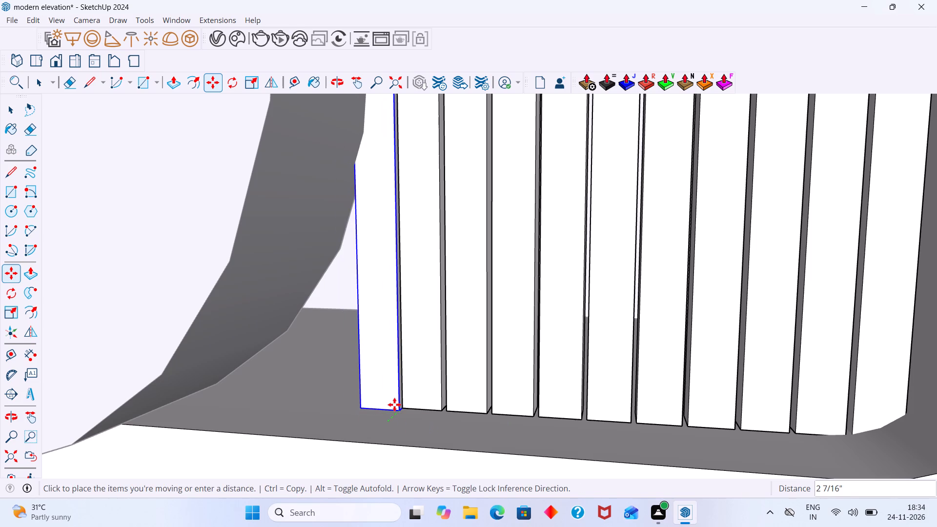
pyautogui.press('Left')
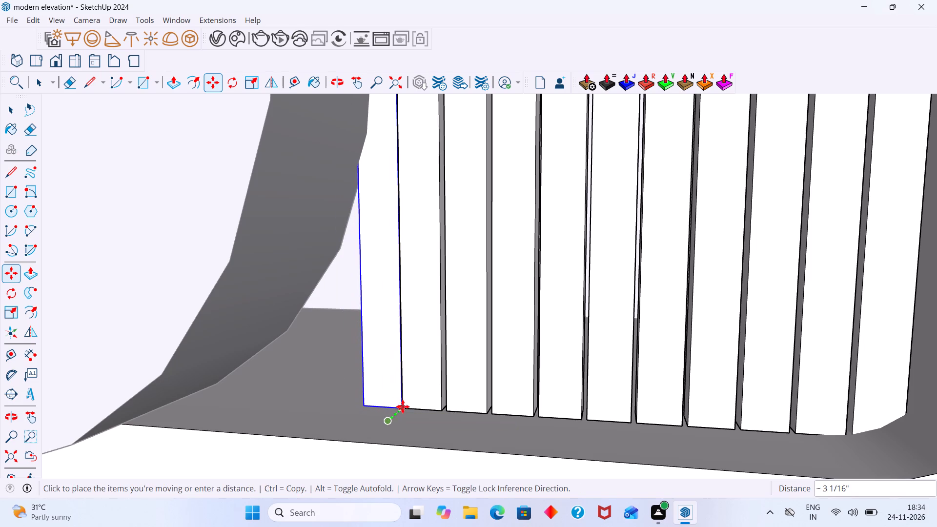
pyautogui.scroll(6, 399, 406)
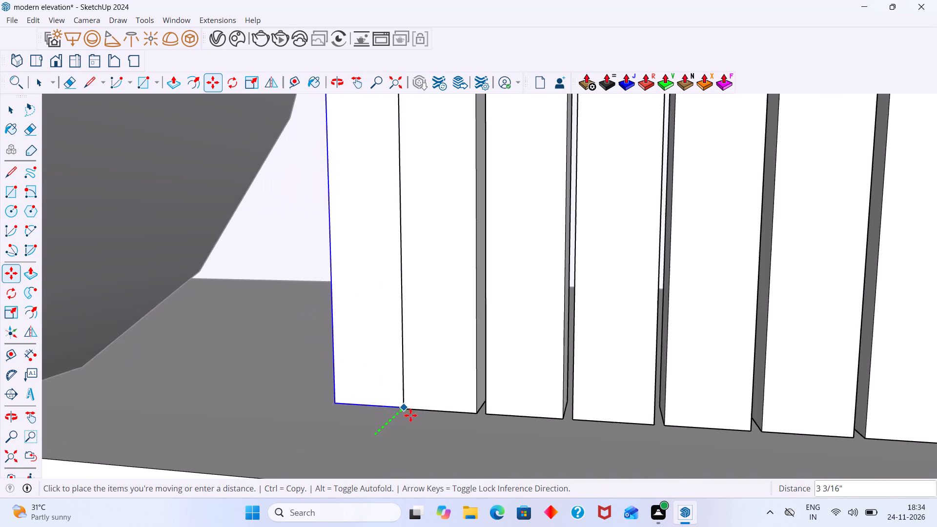
pyautogui.moveTo(409, 413); pyautogui.dragTo(484, 486, button='middle')
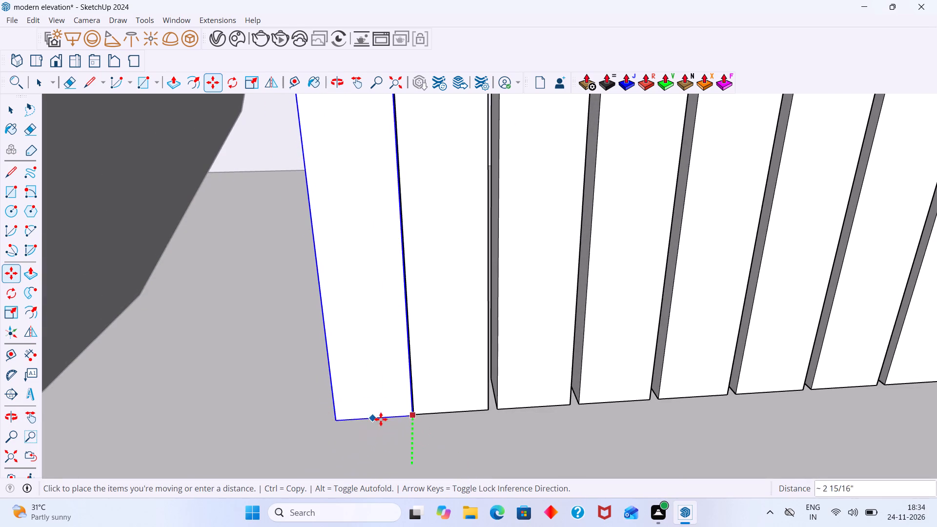
pyautogui.click(496, 410)
pyautogui.press('space')
pyautogui.scroll(-15, 486, 417)
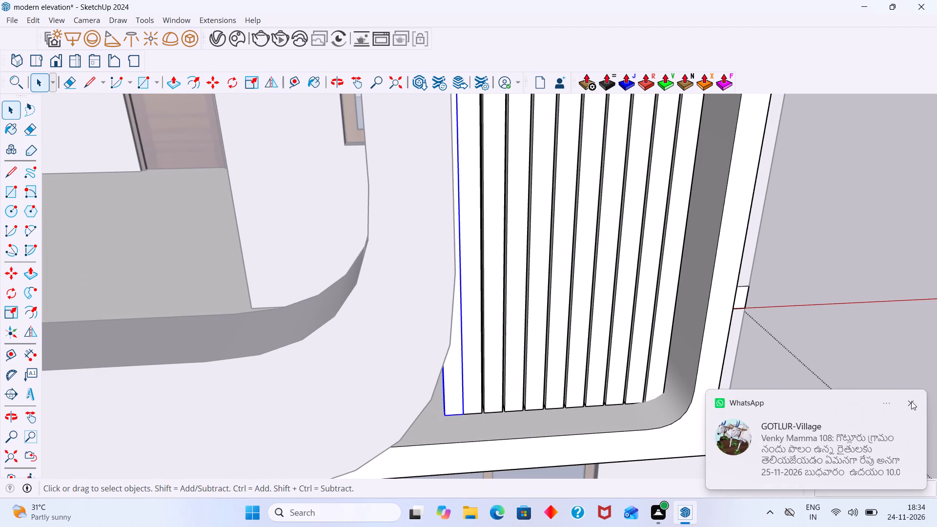
pyautogui.click(912, 400)
pyautogui.click(897, 365)
# Move the same bar about 9/16" sideways toward the curved frame, leaving a narrow gap before the adjacent full-height bar.
pyautogui.moveTo(547, 390); pyautogui.dragTo(479, 390, button='middle')
pyautogui.scroll(8, 416, 394)
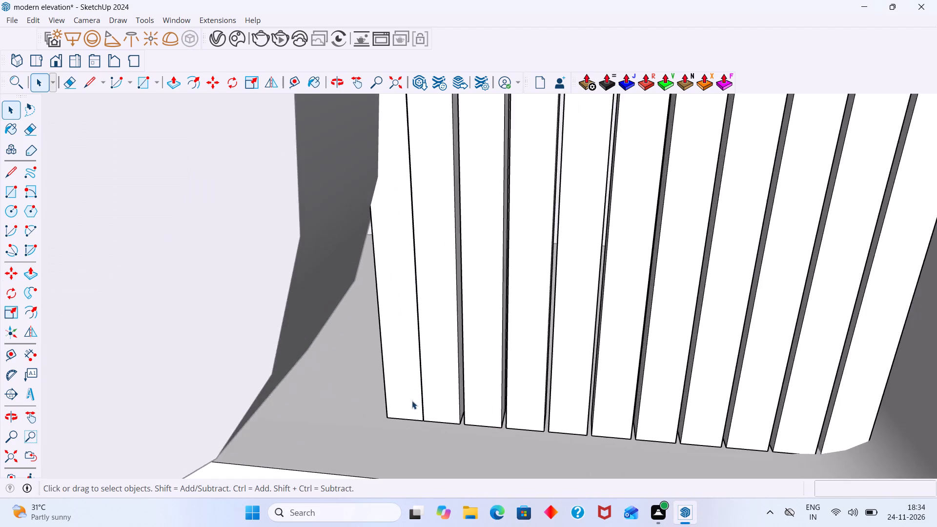
pyautogui.scroll(2, 412, 401)
pyautogui.click(412, 401)
pyautogui.press('m')
pyautogui.scroll(4, 400, 412)
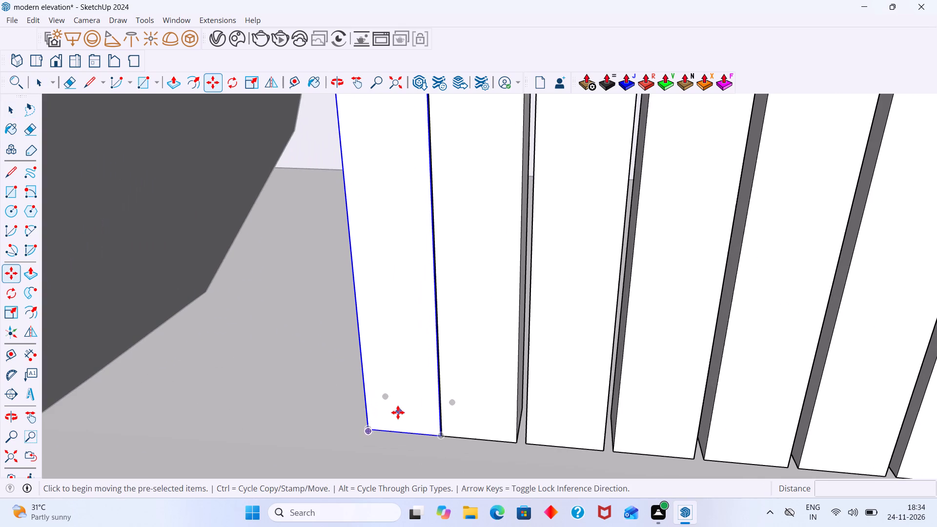
pyautogui.click(367, 432)
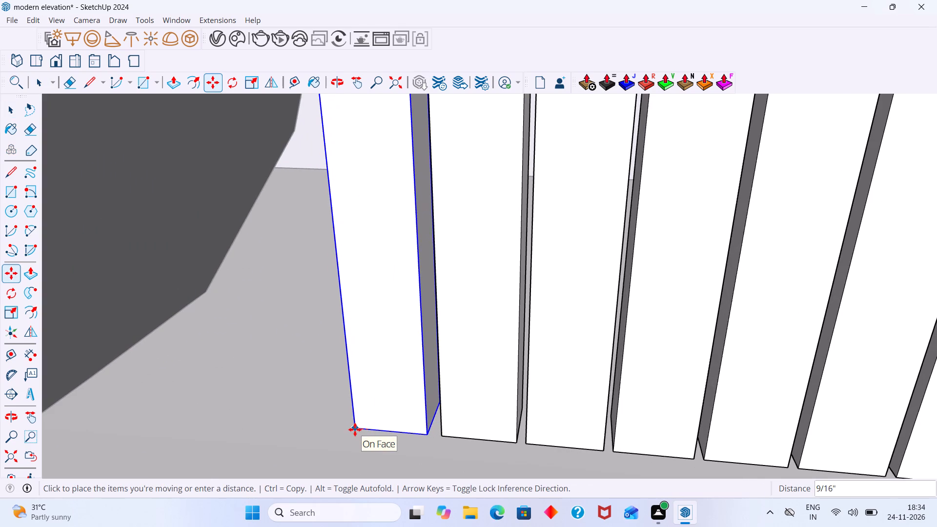
pyautogui.click(353, 430)
pyautogui.press('space')
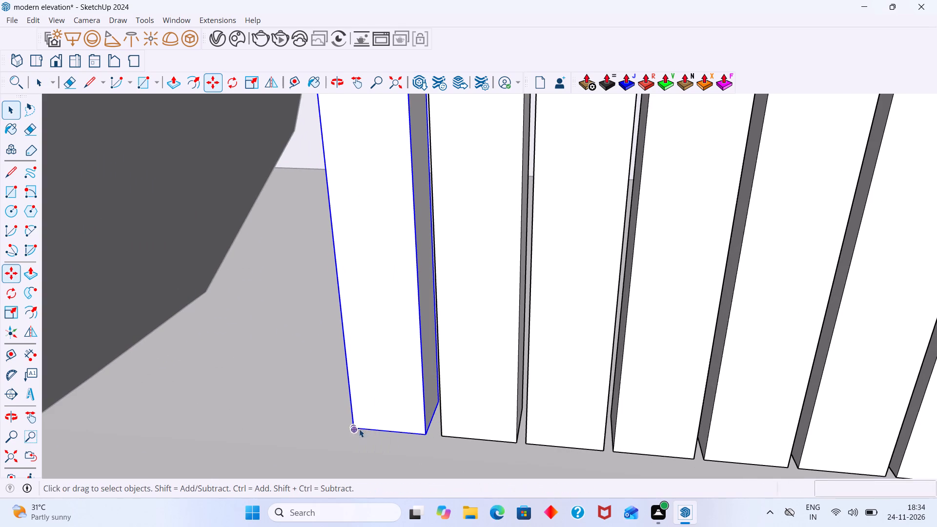
pyautogui.scroll(-20, 387, 415)
pyautogui.scroll(-20, 387, 415)
pyautogui.scroll(-1, 387, 415)
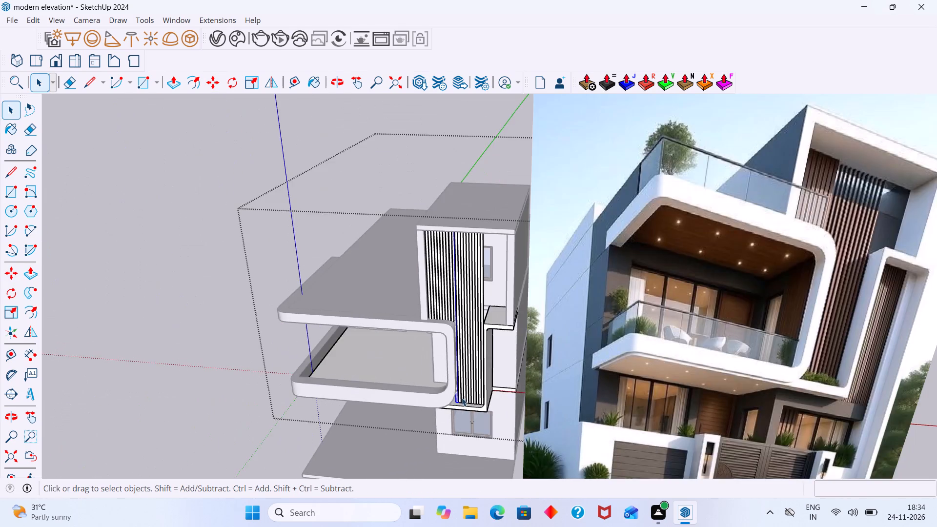
pyautogui.scroll(-3, 462, 398)
pyautogui.click(888, 251)
# Examine where the upper bars meet the full-height bars above the balcony frame's curved corner.
pyautogui.scroll(14, 533, 313)
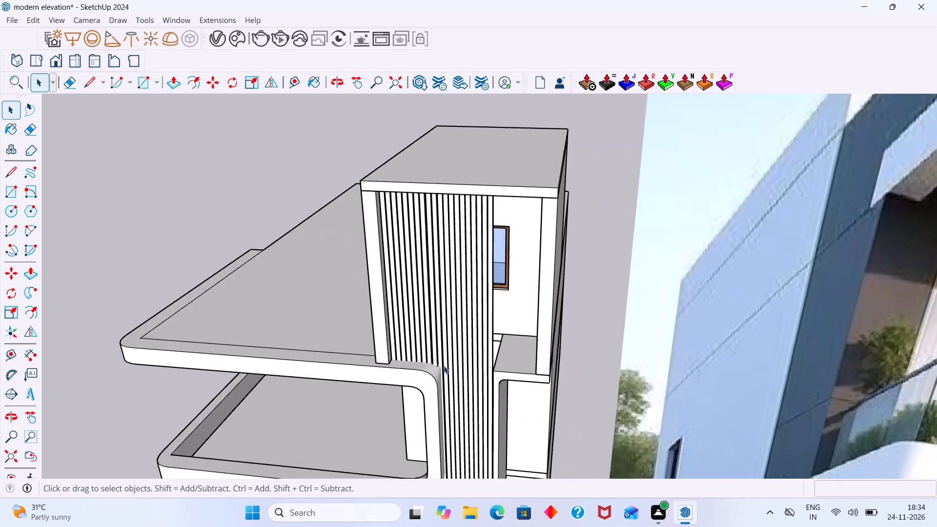
pyautogui.scroll(20, 444, 365)
pyautogui.scroll(3, 444, 365)
pyautogui.scroll(-18, 461, 385)
pyautogui.scroll(-4, 461, 385)
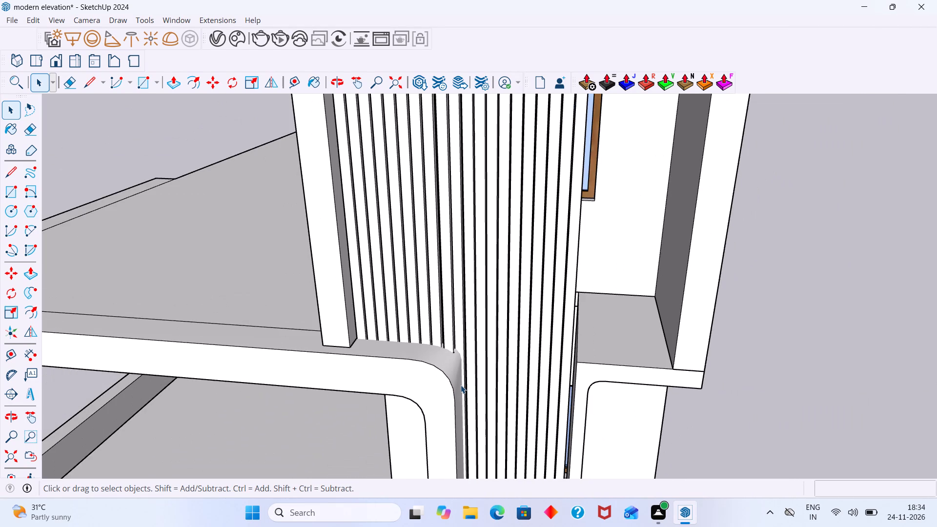
pyautogui.keyDown('shift'); pyautogui.moveTo(454, 374); pyautogui.dragTo(486, 295, button='middle'); pyautogui.keyUp('shift')
pyautogui.scroll(6, 485, 298)
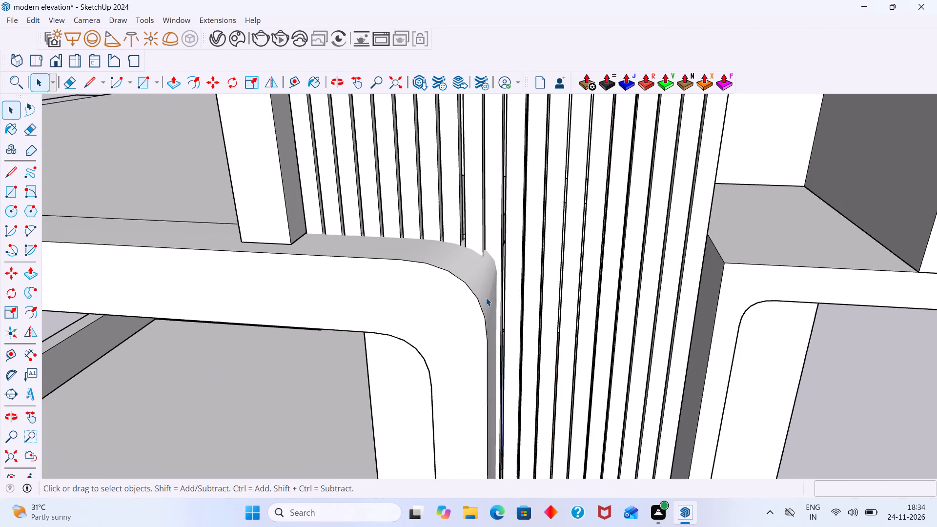
pyautogui.scroll(5, 486, 298)
pyautogui.scroll(-20, 486, 298)
pyautogui.scroll(-9, 486, 298)
pyautogui.moveTo(495, 303); pyautogui.dragTo(528, 309, button='middle')
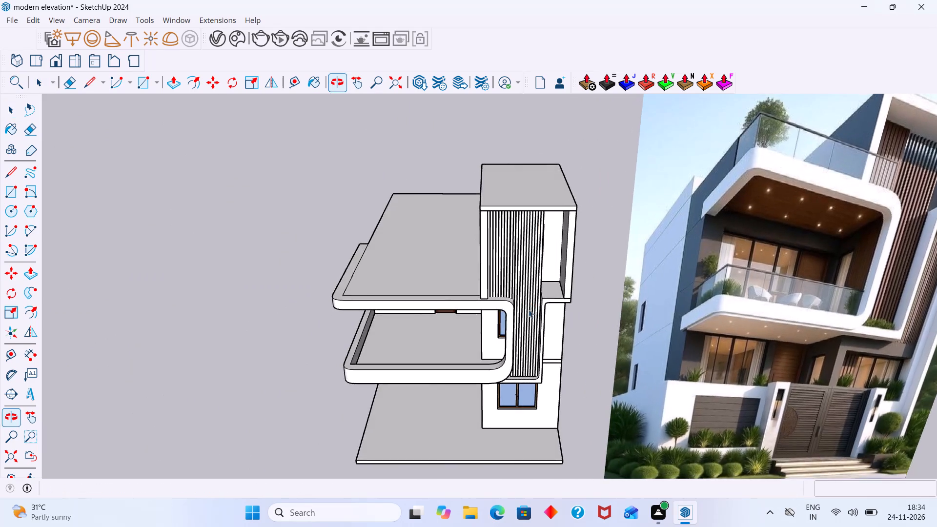
# Compare the overall elevation with the reference image, including the vertical bars, curved frames and ground-floor front wall.
pyautogui.scroll(-5, 529, 309)
pyautogui.moveTo(529, 309); pyautogui.dragTo(379, 299, button='middle')
pyautogui.moveTo(379, 299); pyautogui.dragTo(416, 315, button='middle')
pyautogui.scroll(9, 596, 291)
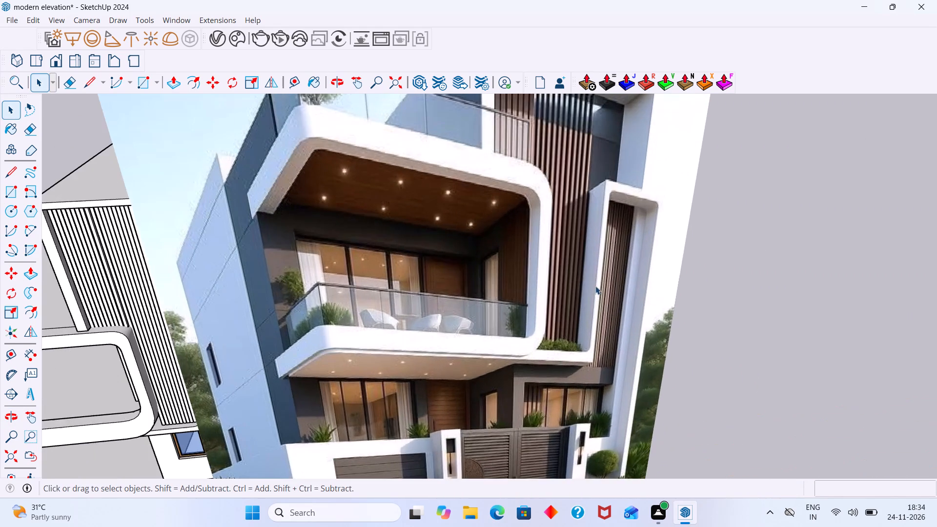
pyautogui.scroll(-9, 288, 339)
pyautogui.moveTo(206, 366); pyautogui.dragTo(183, 319, button='middle')
pyautogui.moveTo(184, 327); pyautogui.dragTo(263, 322, button='middle')
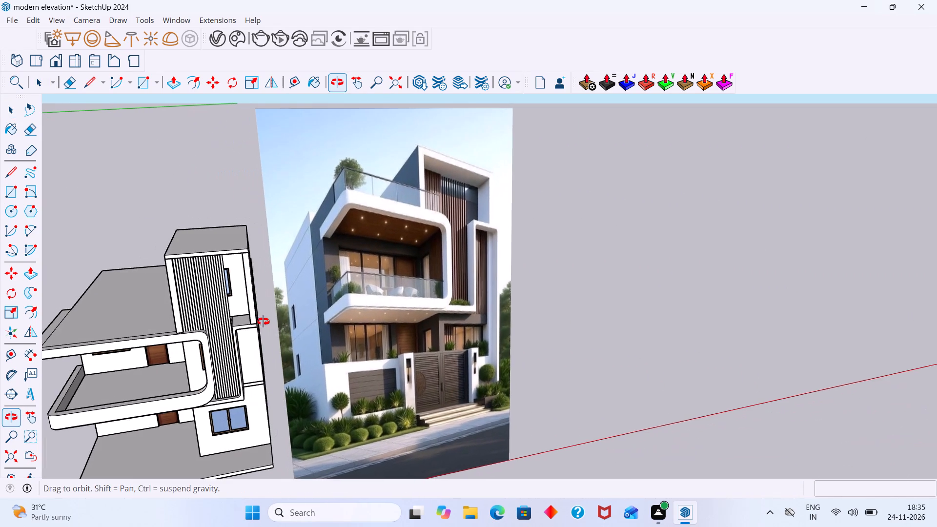
pyautogui.moveTo(263, 322); pyautogui.dragTo(264, 322, button='middle')
pyautogui.moveTo(232, 341); pyautogui.dragTo(206, 339, button='middle')
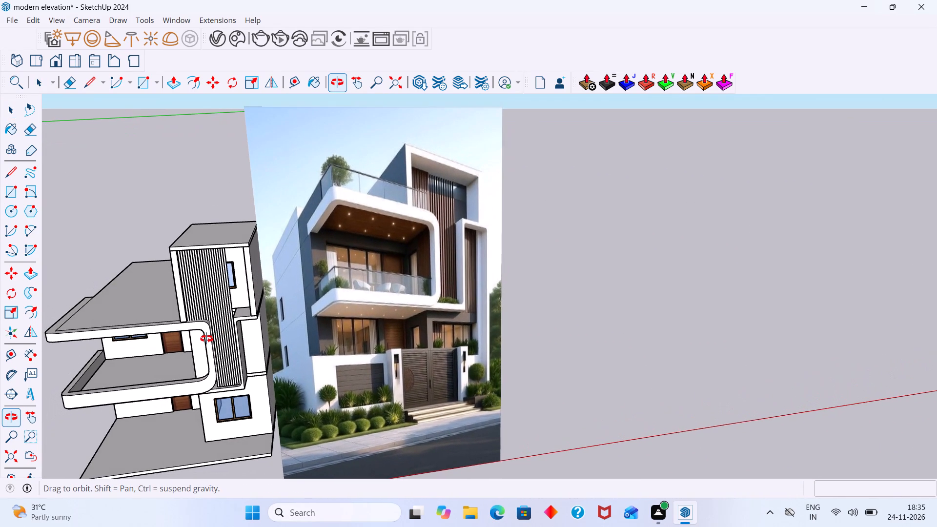
pyautogui.moveTo(206, 339); pyautogui.dragTo(204, 339, button='middle')
pyautogui.scroll(1, 230, 385)
pyautogui.moveTo(209, 382); pyautogui.dragTo(199, 368, button='middle')
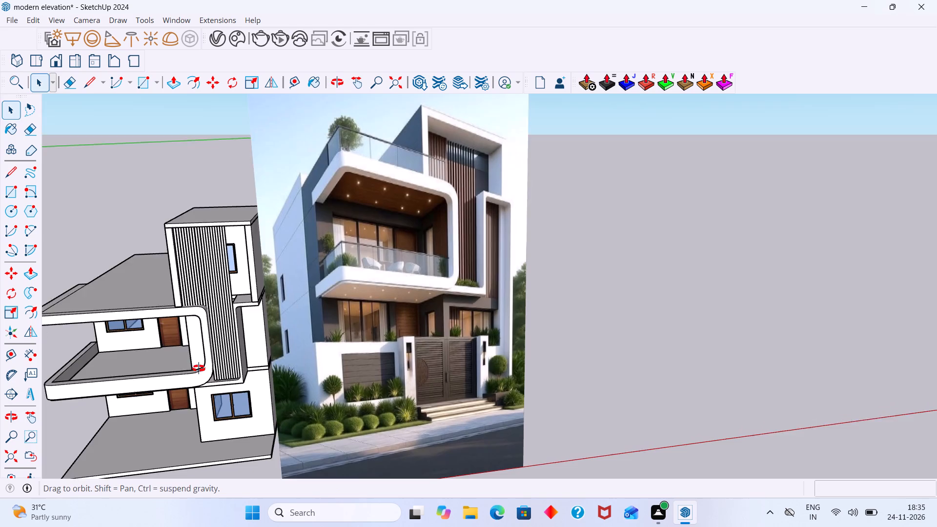
pyautogui.moveTo(199, 368); pyautogui.dragTo(183, 326, button='middle')
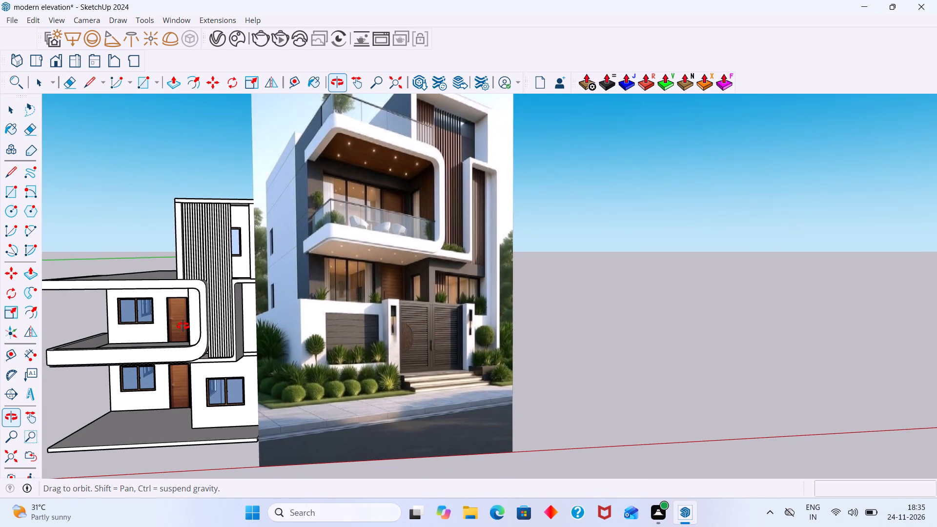
pyautogui.moveTo(183, 326); pyautogui.dragTo(213, 331, button='middle')
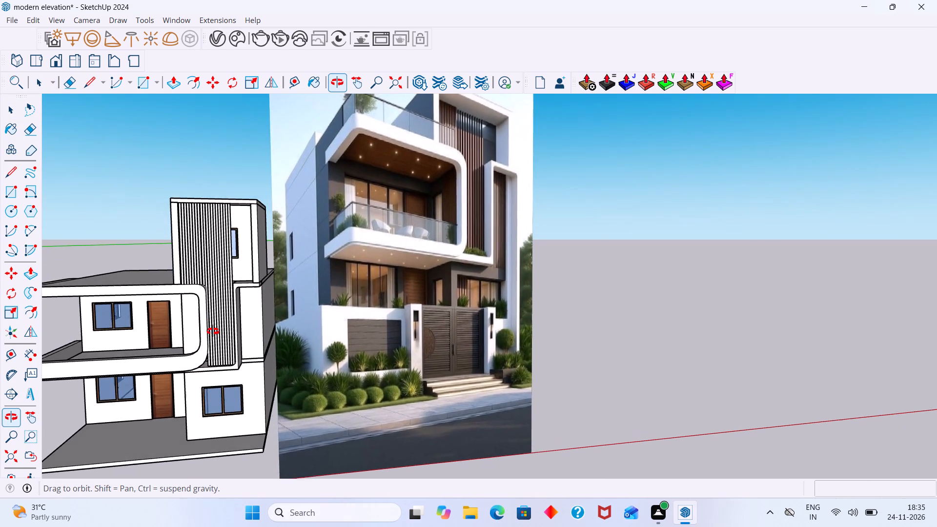
pyautogui.moveTo(213, 331); pyautogui.dragTo(189, 328, button='middle')
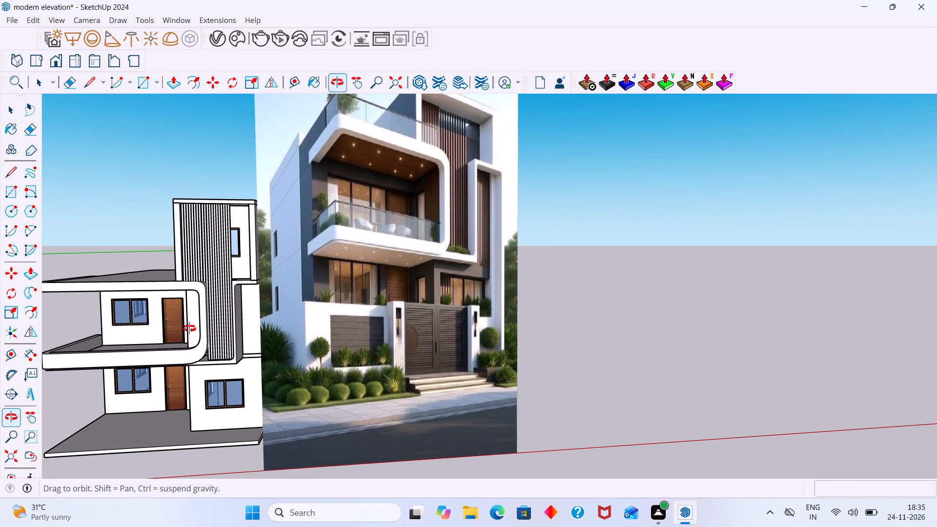
pyautogui.moveTo(189, 328); pyautogui.dragTo(185, 331, button='middle')
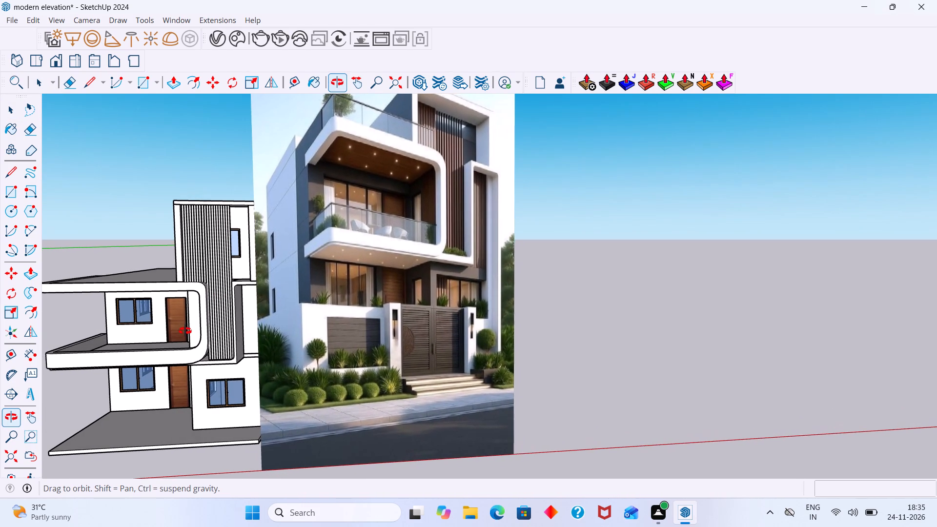
pyautogui.moveTo(185, 331); pyautogui.dragTo(183, 333, button='middle')
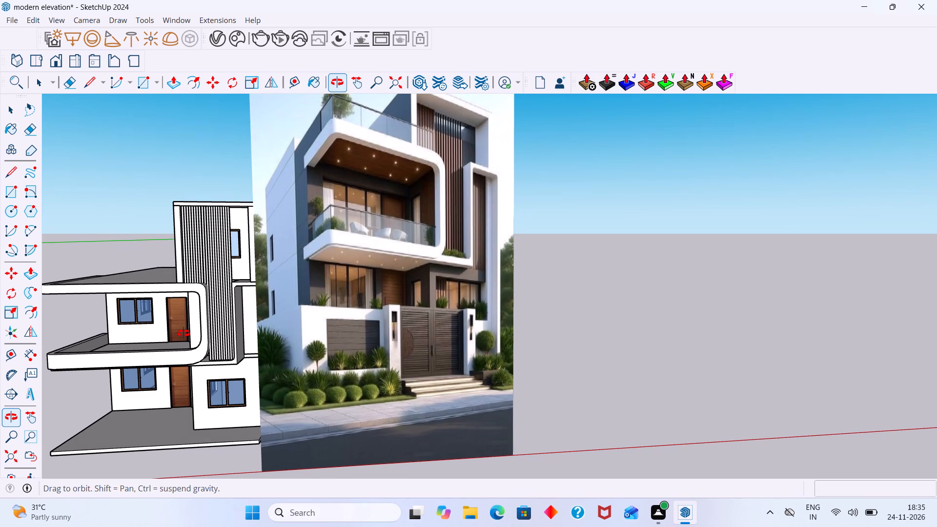
pyautogui.moveTo(183, 333); pyautogui.dragTo(198, 343, button='middle')
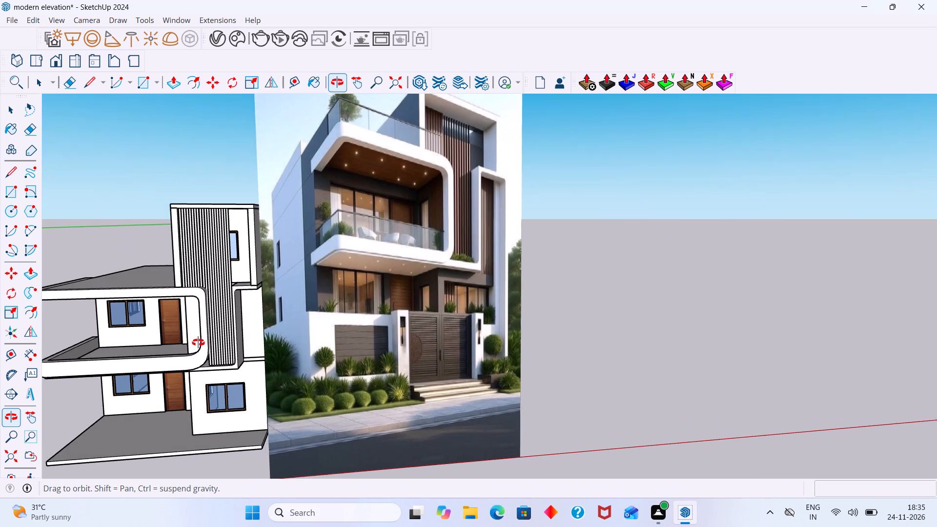
pyautogui.moveTo(198, 343); pyautogui.dragTo(199, 349, button='middle')
# Draw a full-height vertical rectangle about 11 7/8" wide and 10' high along the door-side edge of the ground-floor front wall.
pyautogui.scroll(2, 217, 384)
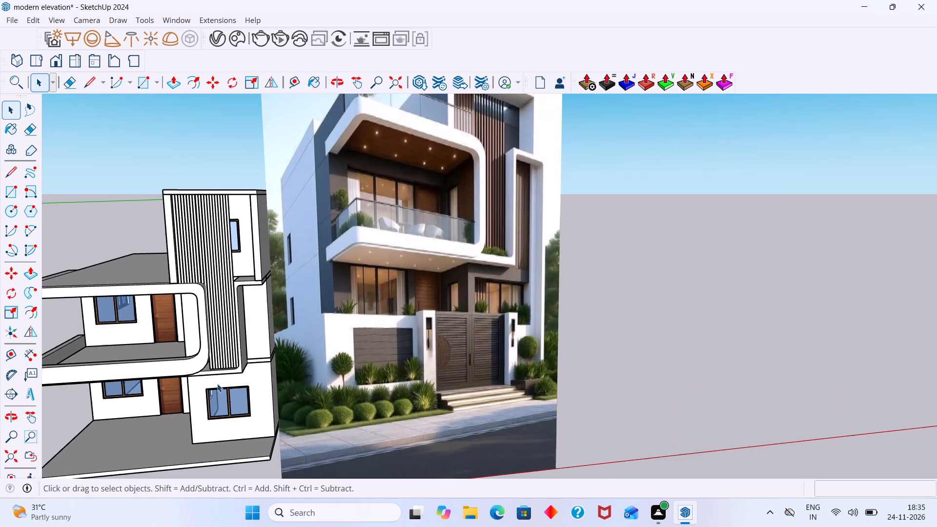
pyautogui.scroll(2, 217, 384)
pyautogui.moveTo(228, 381); pyautogui.dragTo(249, 319, button='middle')
pyautogui.scroll(10, 204, 330)
pyautogui.doubleClick(177, 333)
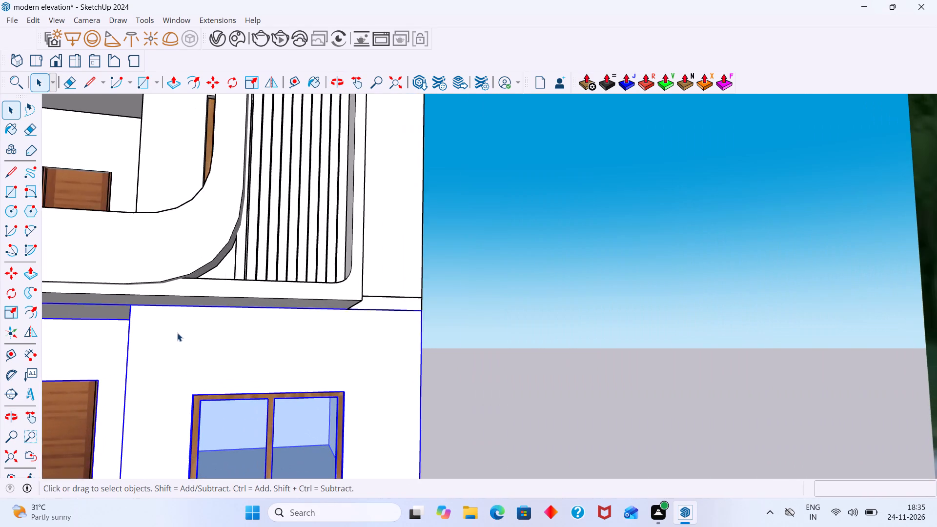
pyautogui.click(185, 352)
pyautogui.press('r')
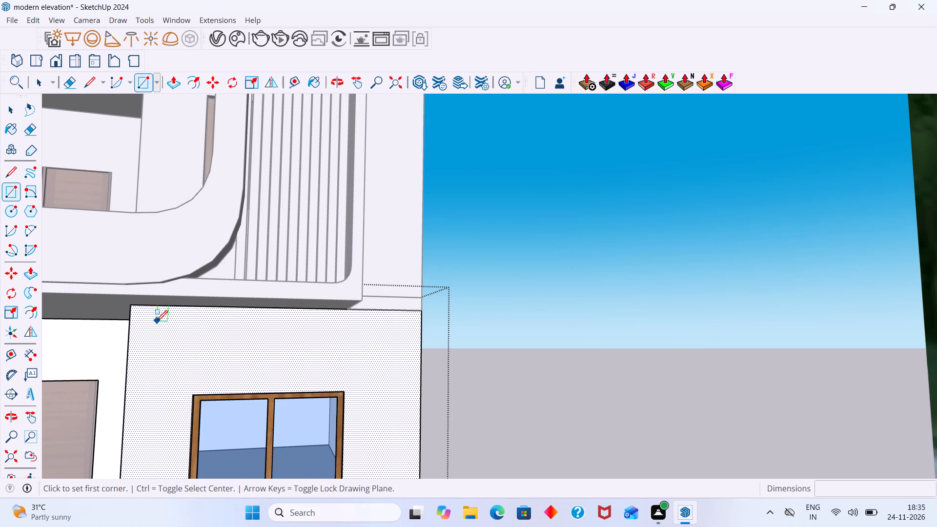
pyautogui.scroll(-6, 152, 323)
pyautogui.click(143, 313)
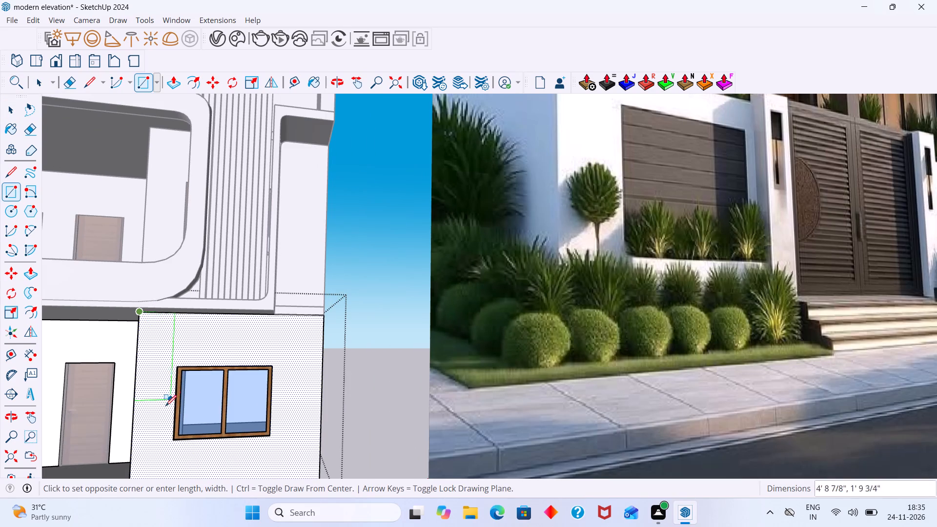
pyautogui.scroll(-7, 159, 417)
pyautogui.moveTo(161, 427); pyautogui.dragTo(156, 444, button='middle')
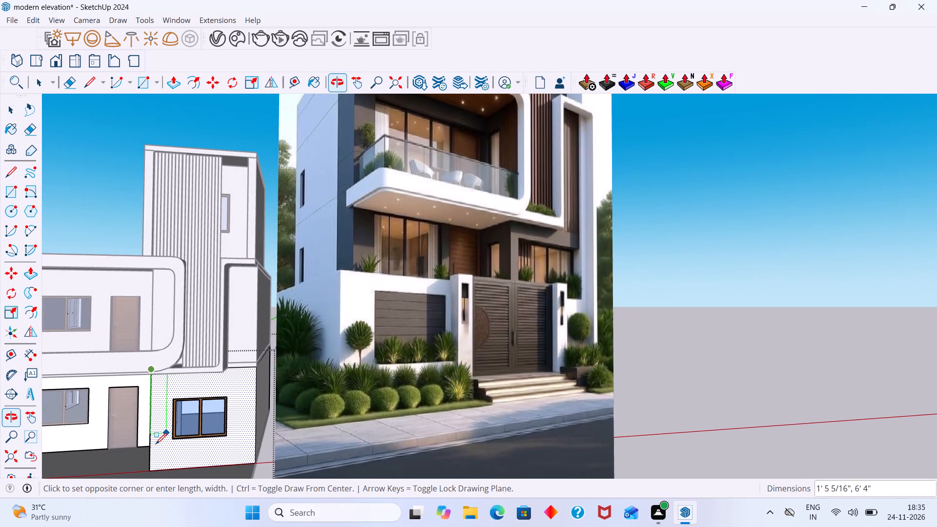
pyautogui.scroll(5, 158, 444)
pyautogui.scroll(-4, 163, 458)
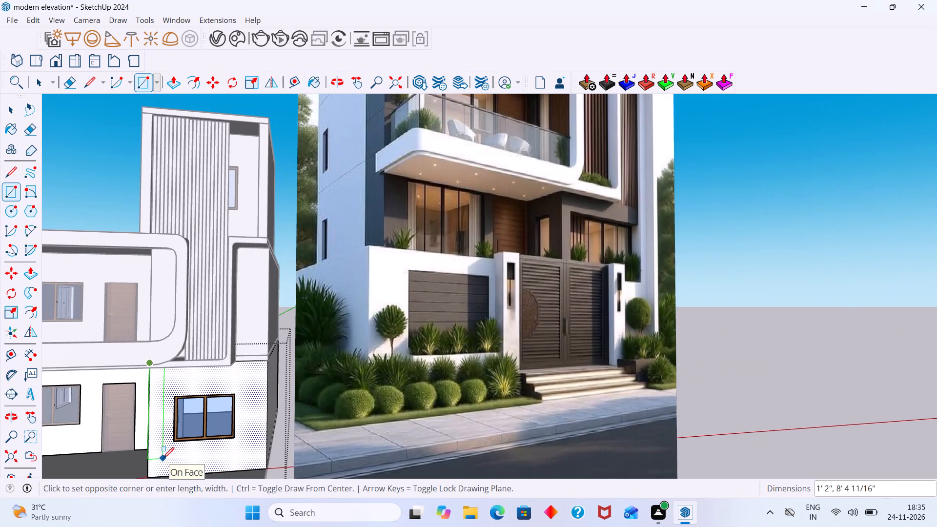
pyautogui.moveTo(165, 457); pyautogui.dragTo(202, 361, button='middle')
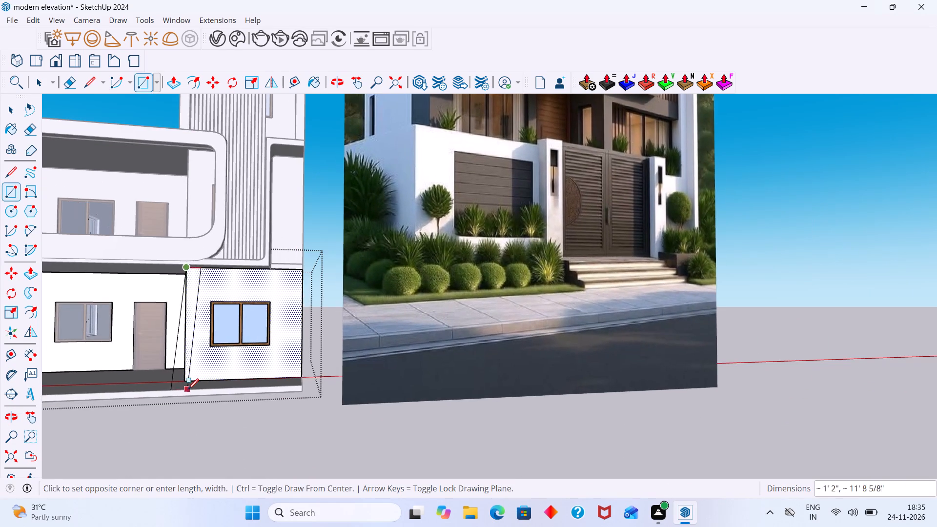
pyautogui.scroll(6, 188, 389)
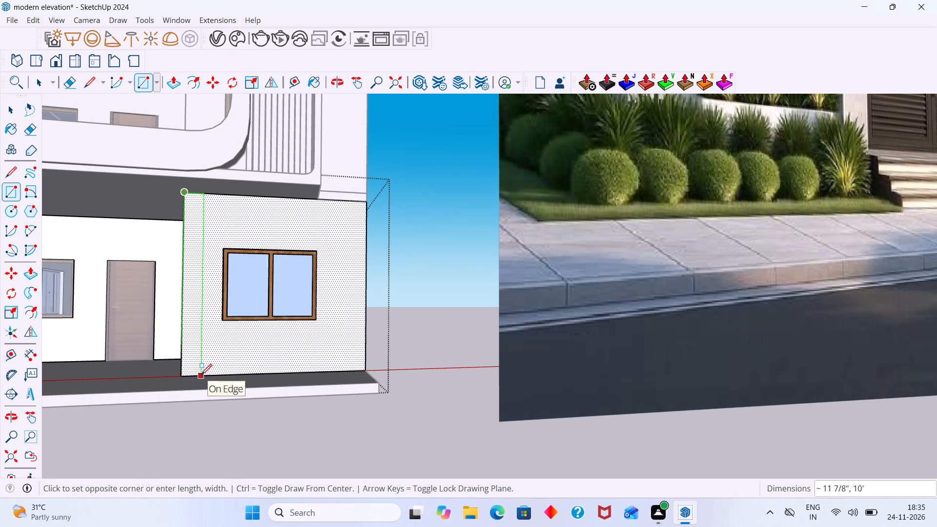
pyautogui.click(201, 375)
pyautogui.press('space')
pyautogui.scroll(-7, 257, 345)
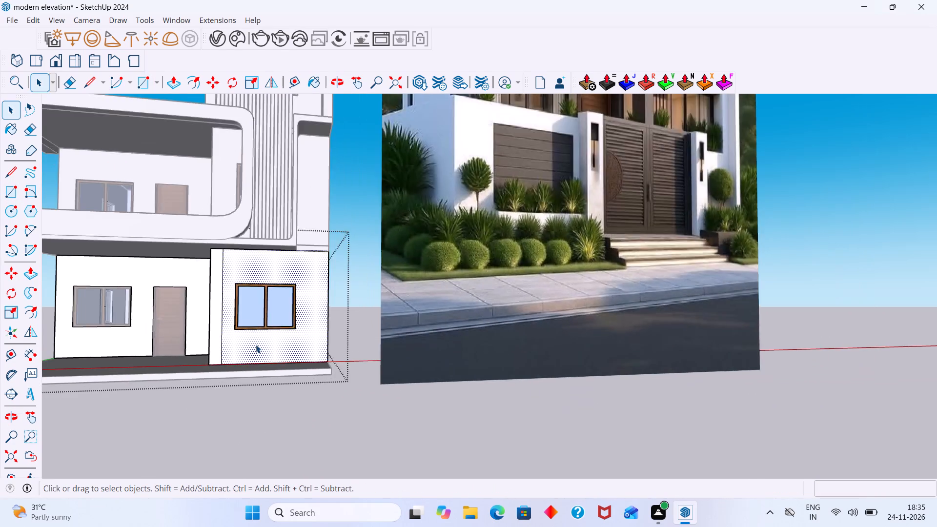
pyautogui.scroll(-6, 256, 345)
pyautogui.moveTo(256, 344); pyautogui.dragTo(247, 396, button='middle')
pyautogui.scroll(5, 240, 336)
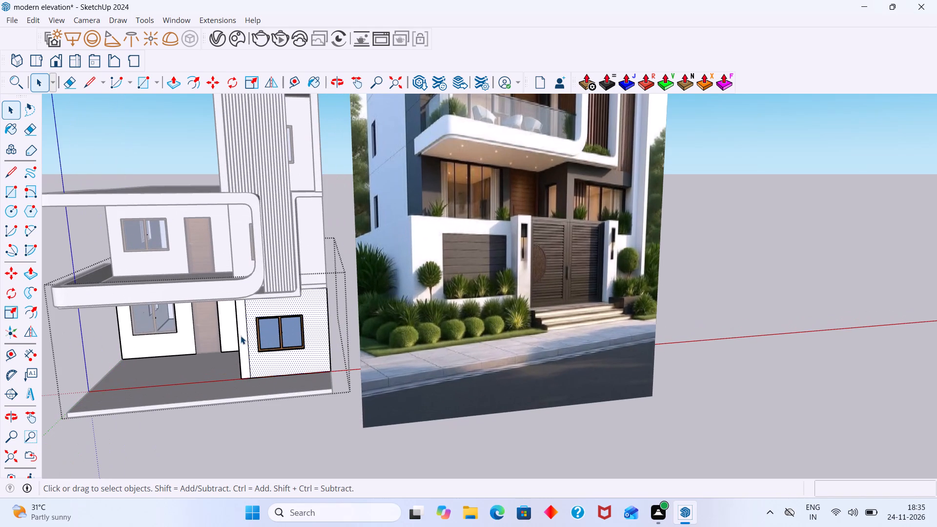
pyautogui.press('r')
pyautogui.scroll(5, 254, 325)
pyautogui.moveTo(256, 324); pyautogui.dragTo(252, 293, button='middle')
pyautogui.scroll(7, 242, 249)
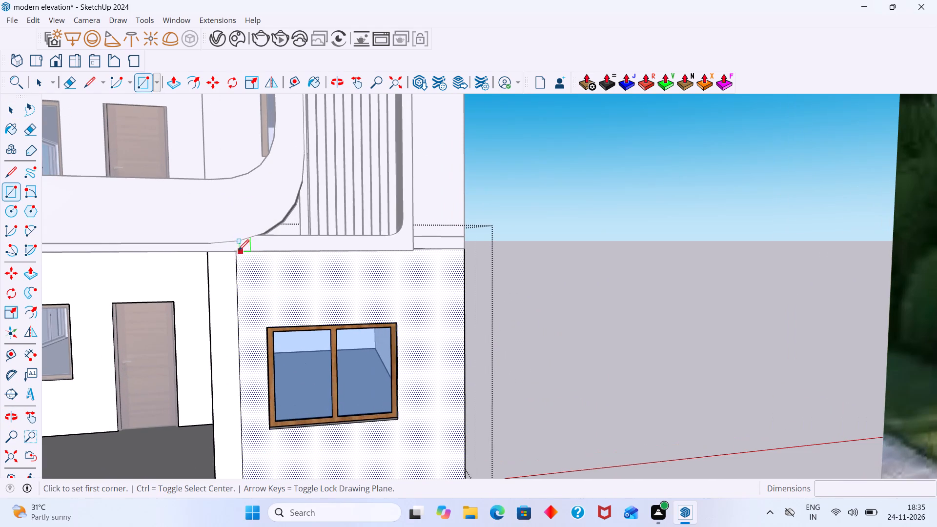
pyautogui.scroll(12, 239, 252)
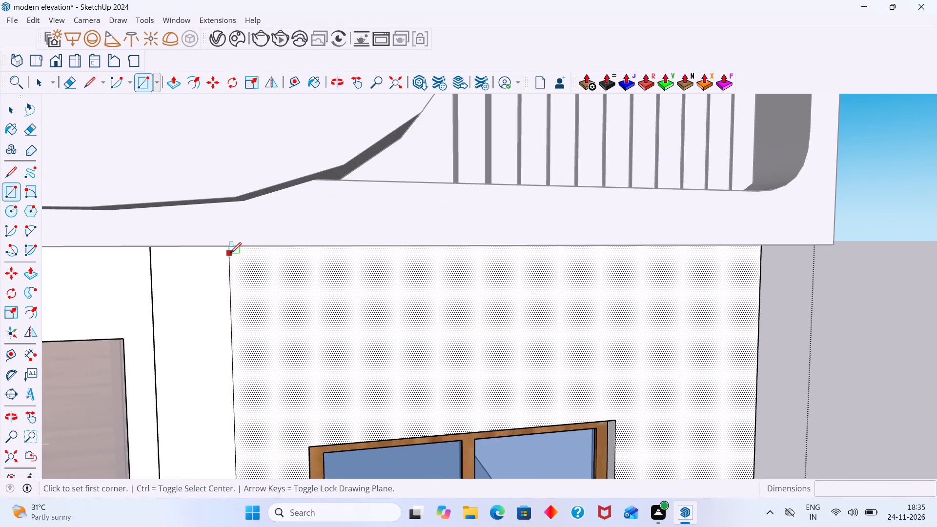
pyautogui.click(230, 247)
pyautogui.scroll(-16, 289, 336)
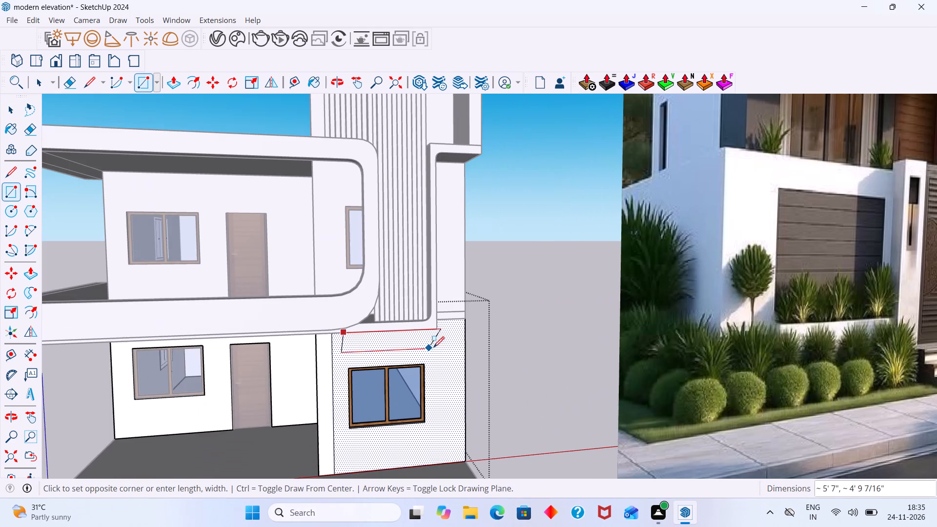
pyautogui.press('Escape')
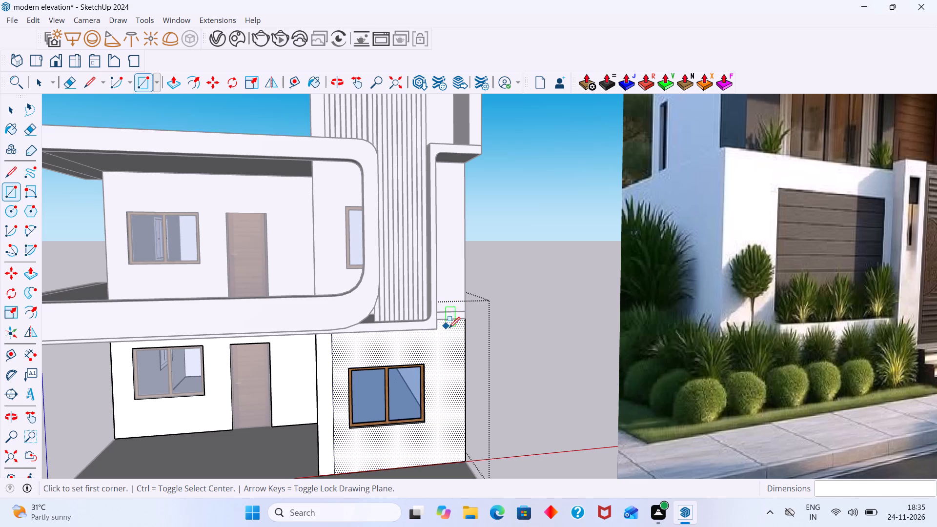
# Draw a horizontal rectangle about 8' 10" by 1' 6 15/16" across the top of that wall, from the vertical strip to the outer edge.
pyautogui.scroll(-4, 437, 339)
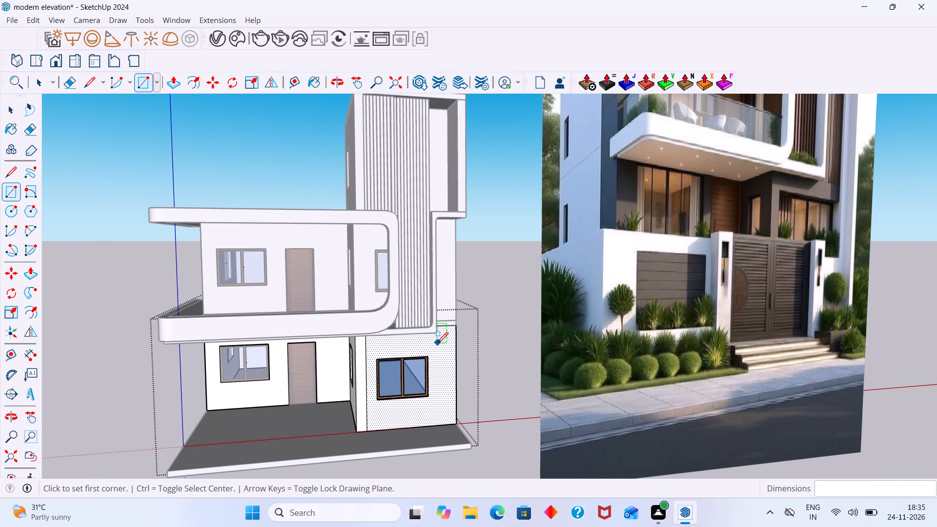
pyautogui.moveTo(436, 340); pyautogui.dragTo(399, 278, button='middle')
pyautogui.scroll(6, 375, 310)
pyautogui.click(342, 290)
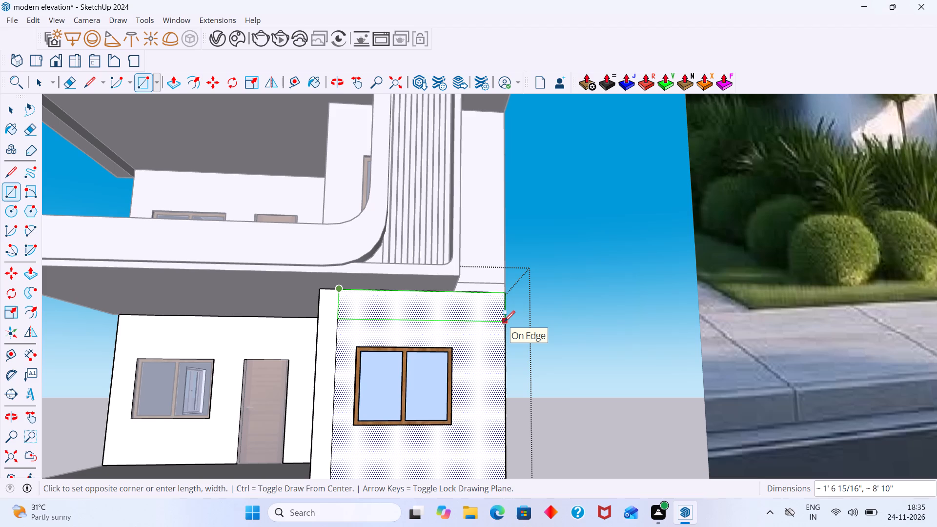
pyautogui.click(504, 322)
pyautogui.click(504, 322)
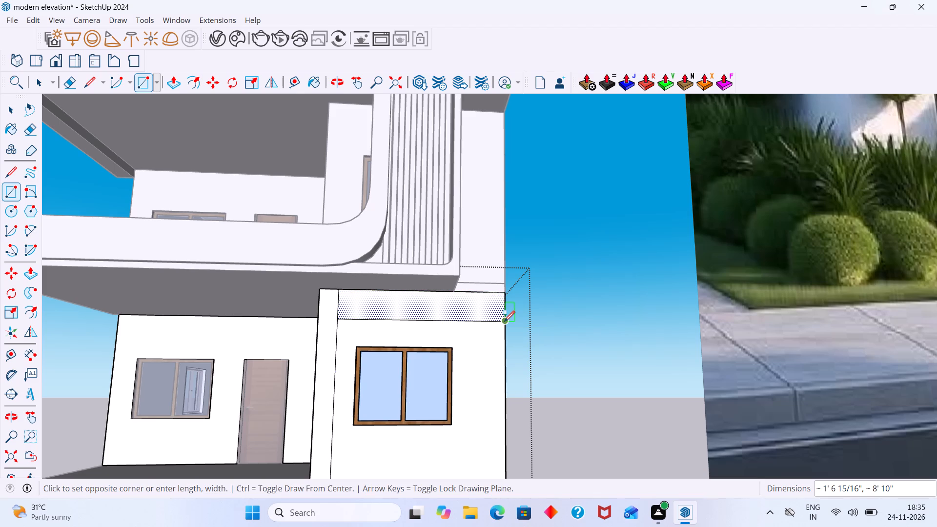
pyautogui.press('space')
pyautogui.scroll(-3, 499, 327)
pyautogui.click(569, 320)
# Erase the edge dividing the vertical strip from the top band so they form one L-shaped face around the window.
pyautogui.moveTo(488, 320); pyautogui.dragTo(479, 343, button='middle')
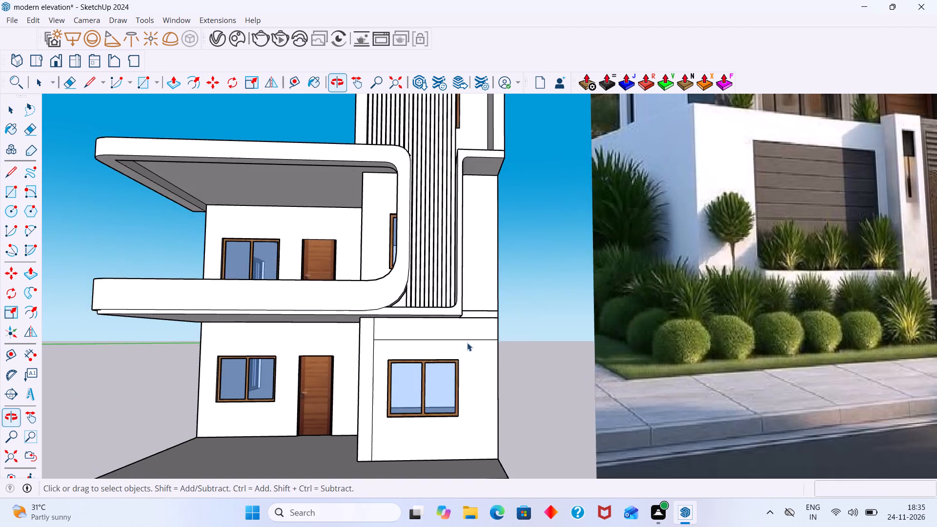
pyautogui.scroll(6, 385, 330)
pyautogui.scroll(-11, 389, 331)
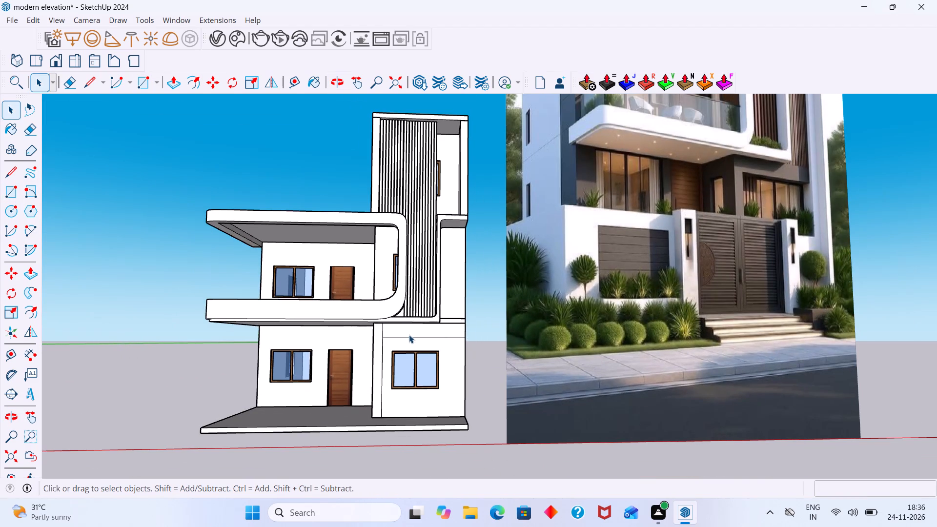
pyautogui.scroll(3, 365, 347)
pyautogui.moveTo(390, 345); pyautogui.dragTo(413, 354, button='middle')
pyautogui.scroll(7, 424, 339)
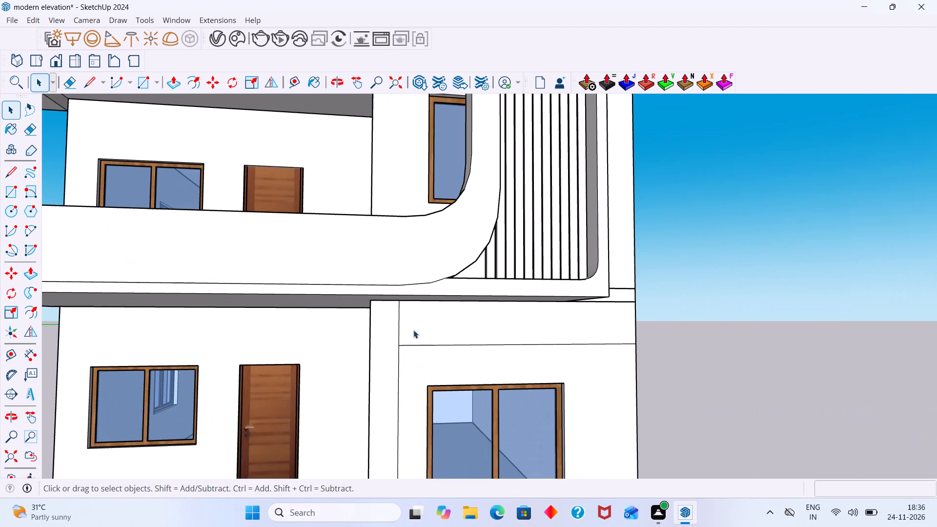
pyautogui.click(398, 327)
pyautogui.doubleClick(398, 327)
pyautogui.click(403, 328)
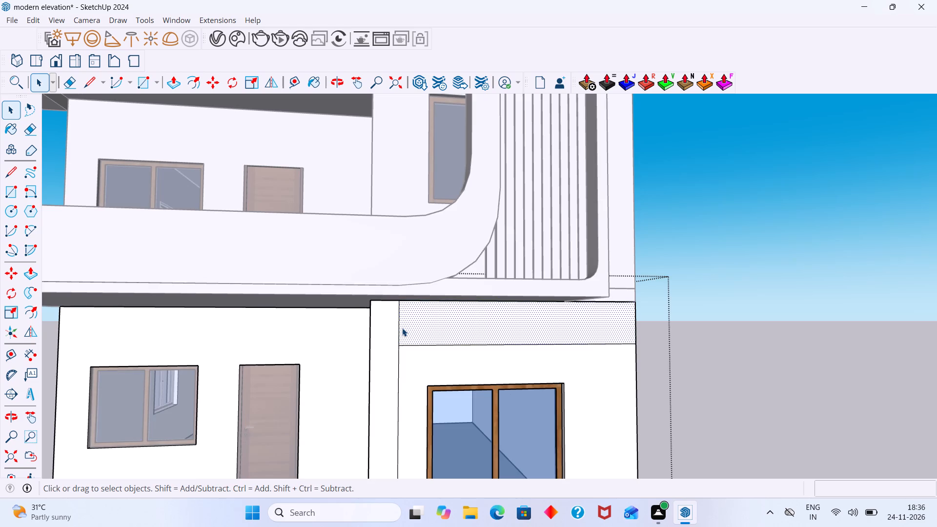
pyautogui.press('e')
pyautogui.click(402, 328)
pyautogui.press('space')
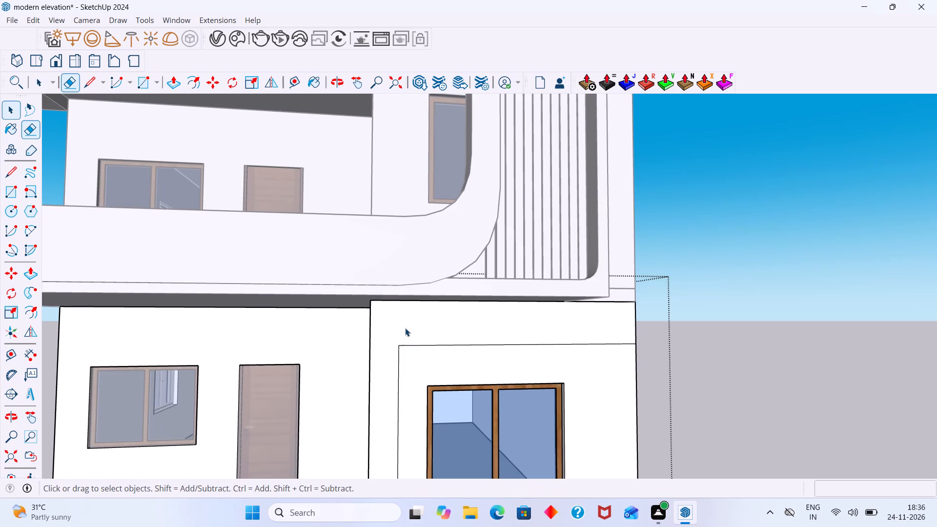
# Group the L-shaped face together with its boundary edges on the ground-floor front wall.
pyautogui.click(415, 328)
pyautogui.scroll(-8, 415, 328)
pyautogui.moveTo(436, 328); pyautogui.dragTo(436, 335, button='middle')
pyautogui.scroll(3, 435, 337)
pyautogui.doubleClick(435, 337)
pyautogui.click(438, 334)
pyautogui.rightClick(438, 334)
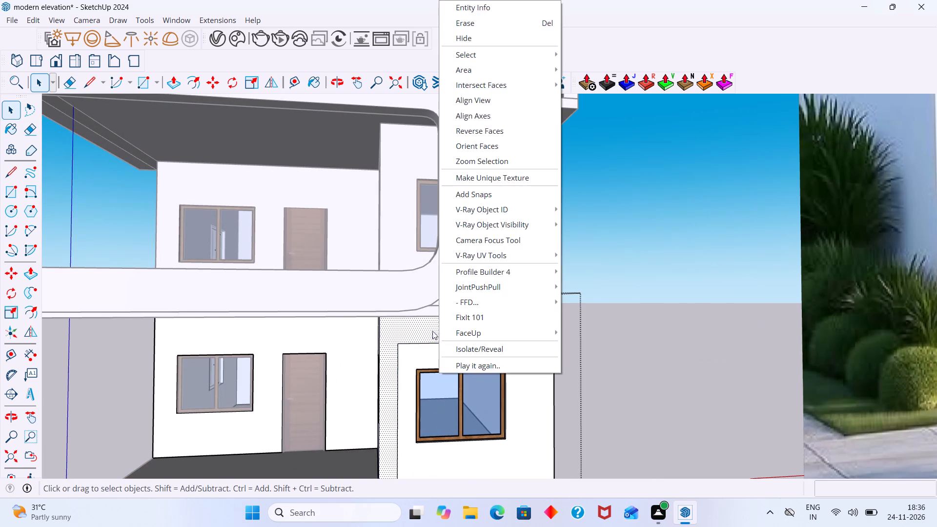
pyautogui.tripleClick(432, 331)
pyautogui.click(431, 331)
pyautogui.click(432, 332)
pyautogui.doubleClick(433, 331)
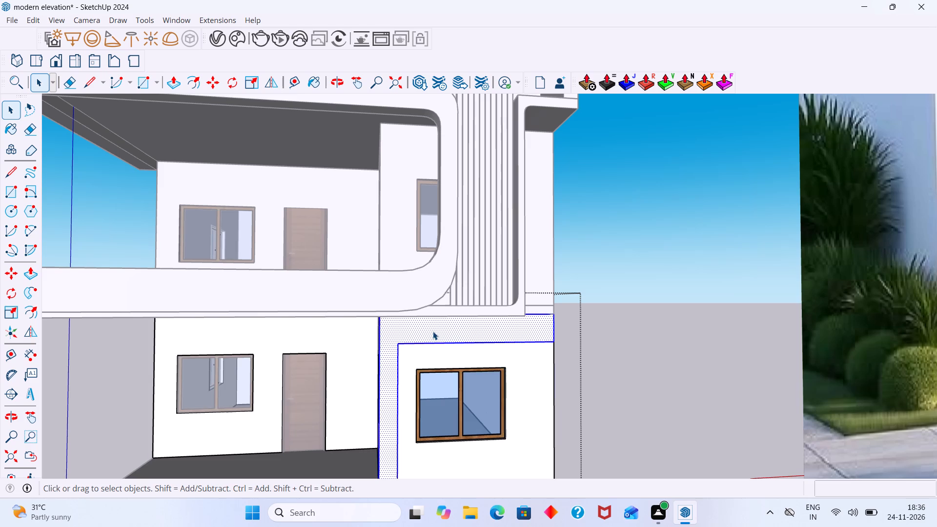
pyautogui.rightClick(433, 331)
pyautogui.click(489, 115)
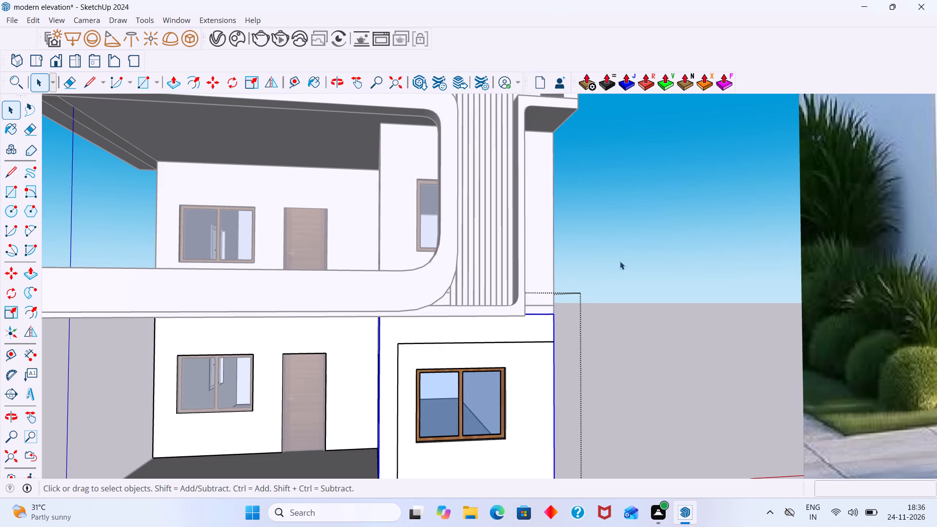
pyautogui.click(625, 261)
# Pull the grouped L-shaped face outward about 8" from the ground-floor front wall with Push/Pull, making it a projecting frame.
pyautogui.scroll(1, 507, 339)
pyautogui.tripleClick(508, 336)
pyautogui.doubleClick(509, 334)
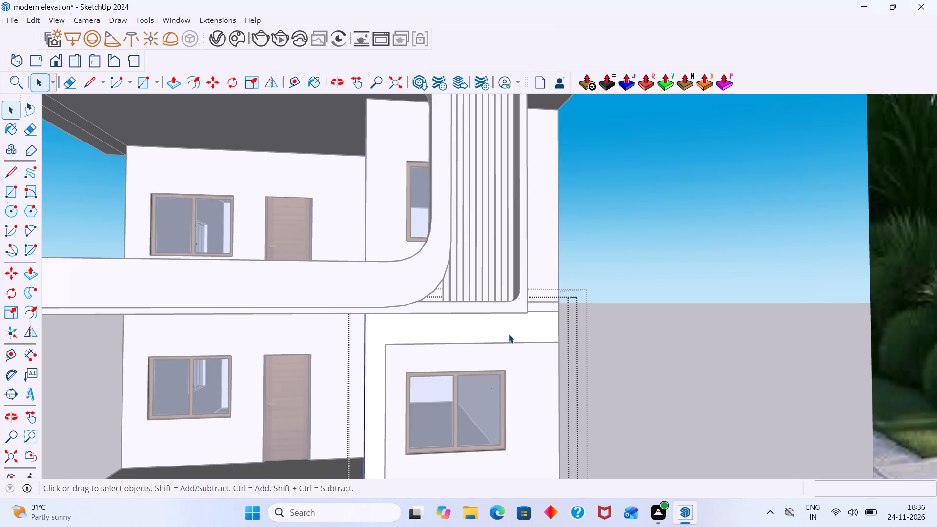
pyautogui.press('p')
pyautogui.click(509, 334)
pyautogui.moveTo(516, 334); pyautogui.dragTo(455, 388, button='middle')
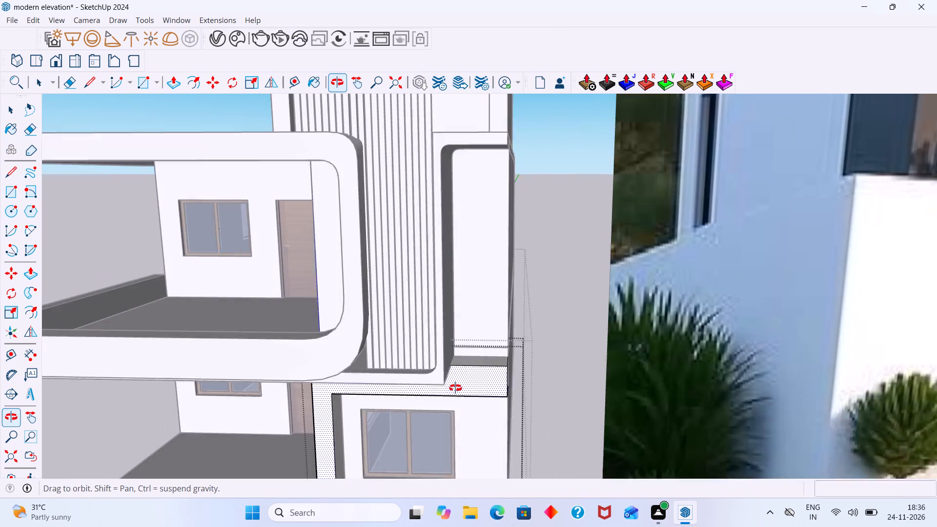
pyautogui.moveTo(455, 388); pyautogui.dragTo(450, 390, button='middle')
pyautogui.scroll(-5, 451, 389)
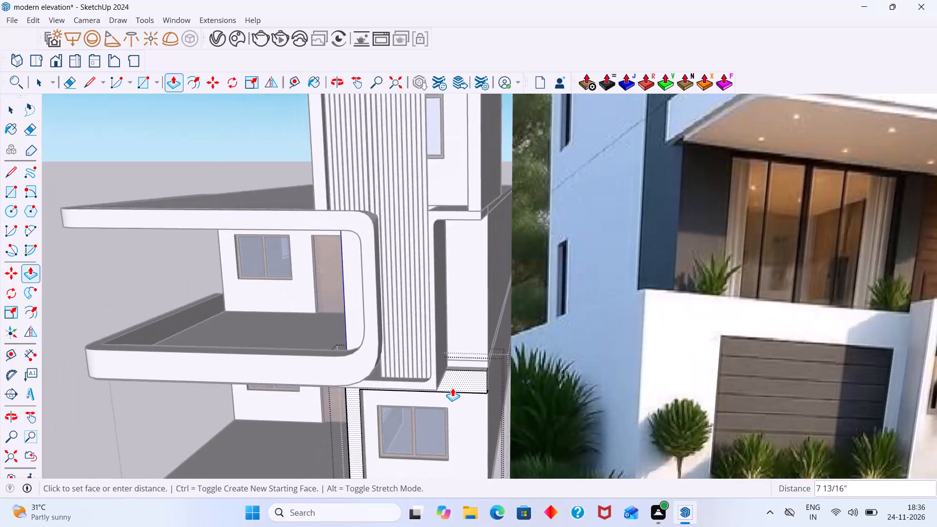
pyautogui.scroll(-5, 452, 388)
pyautogui.scroll(4, 459, 385)
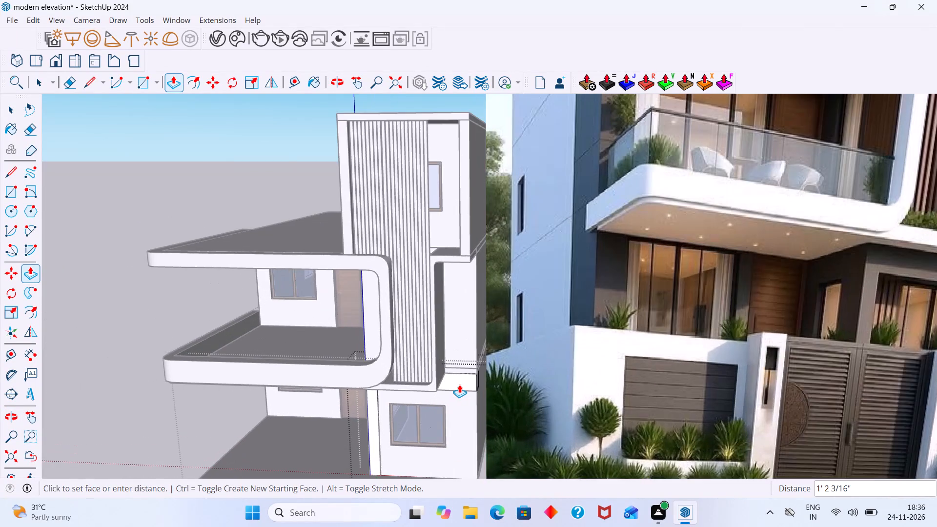
pyautogui.scroll(-5, 459, 385)
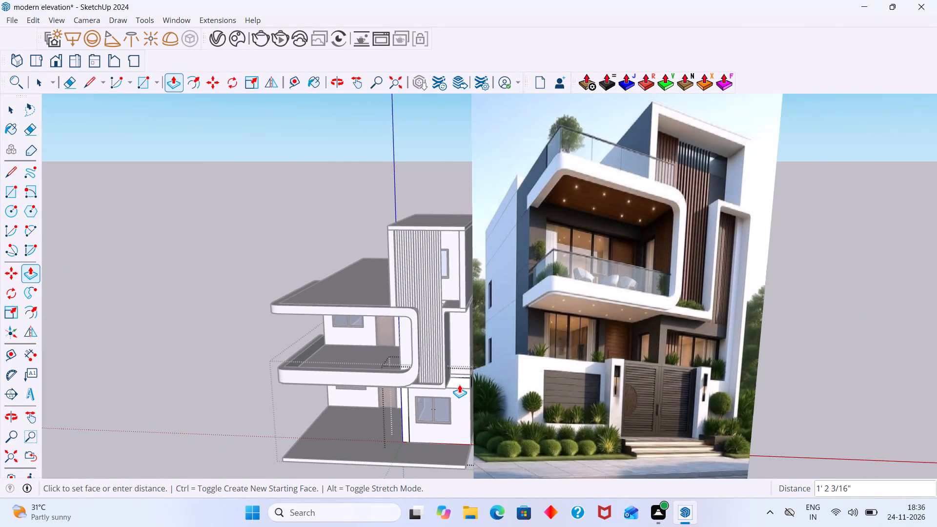
pyautogui.scroll(-2, 459, 385)
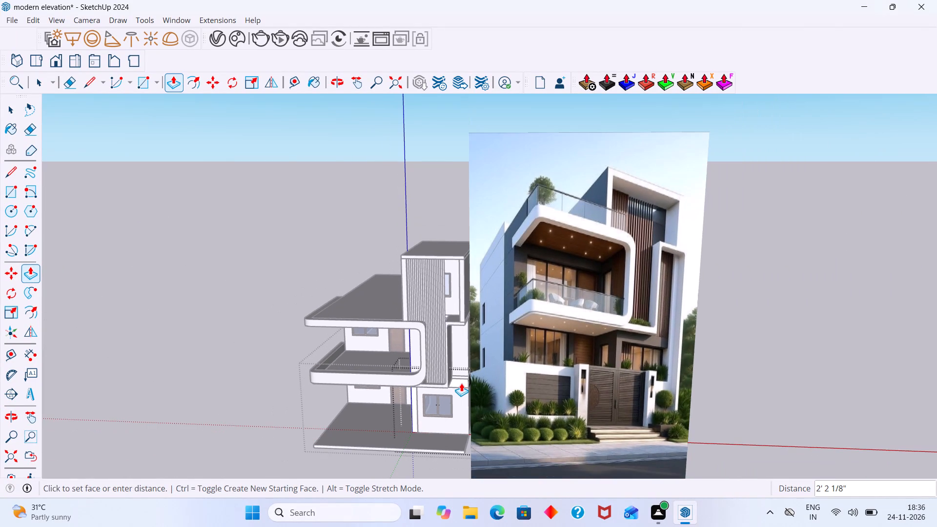
pyautogui.scroll(1, 463, 383)
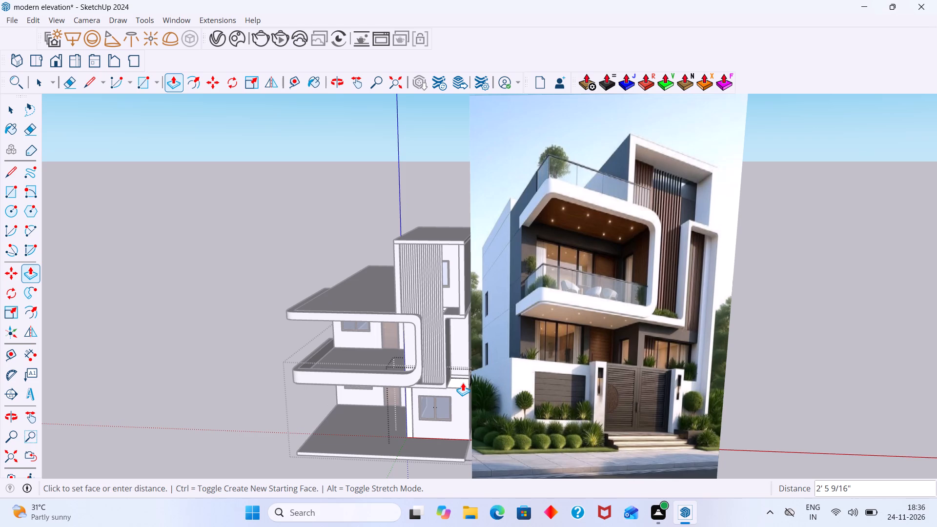
pyautogui.scroll(-2, 462, 381)
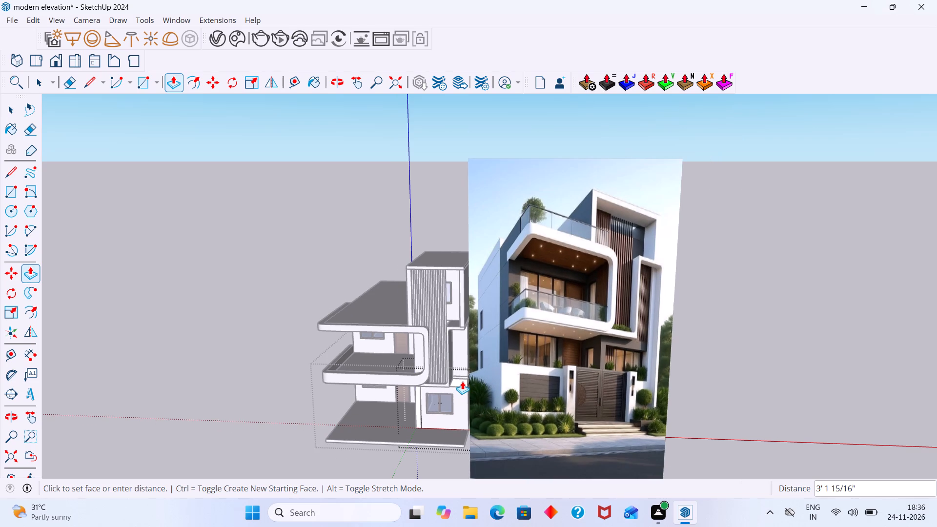
pyautogui.scroll(6, 461, 382)
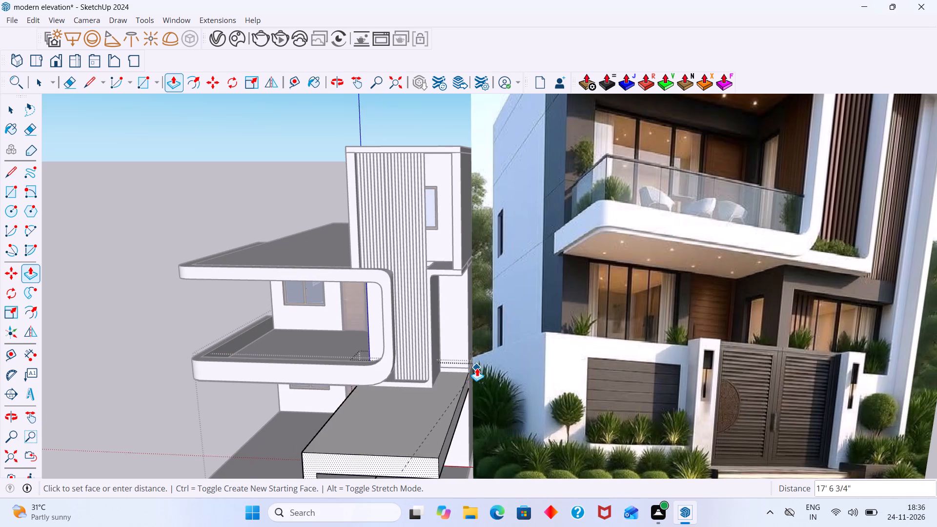
pyautogui.scroll(-6, 478, 365)
pyautogui.scroll(12, 467, 376)
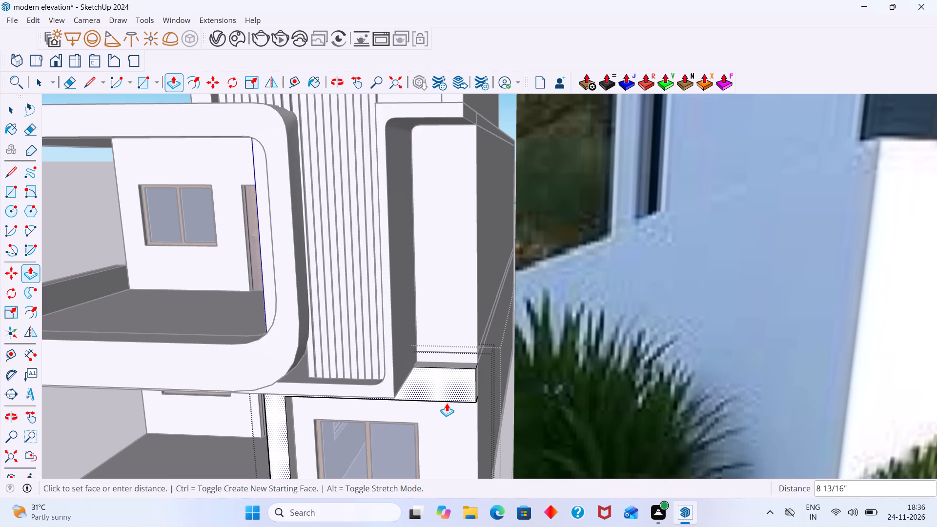
pyautogui.click(448, 402)
pyautogui.press('space')
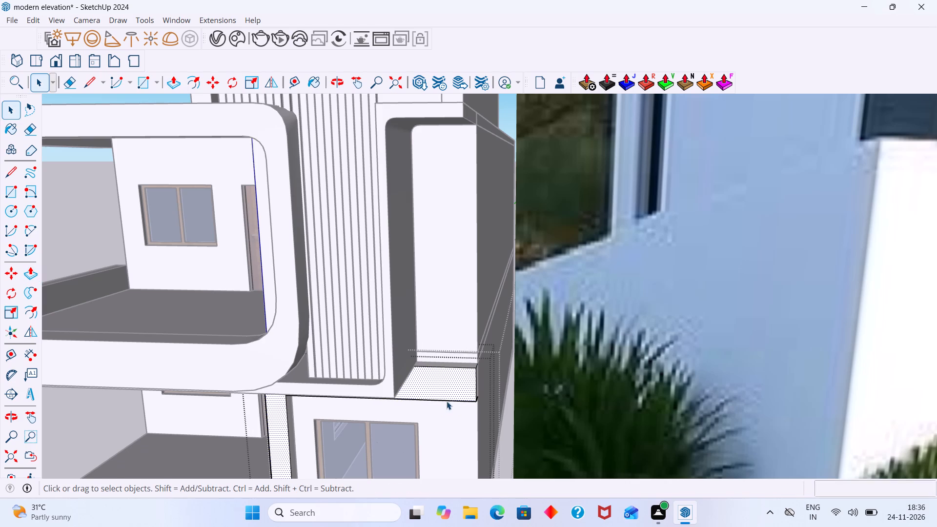
pyautogui.scroll(-12, 444, 400)
pyautogui.keyDown('shift'); pyautogui.moveTo(433, 392); pyautogui.dragTo(371, 384, button='middle'); pyautogui.keyUp('shift')
pyautogui.click(711, 350)
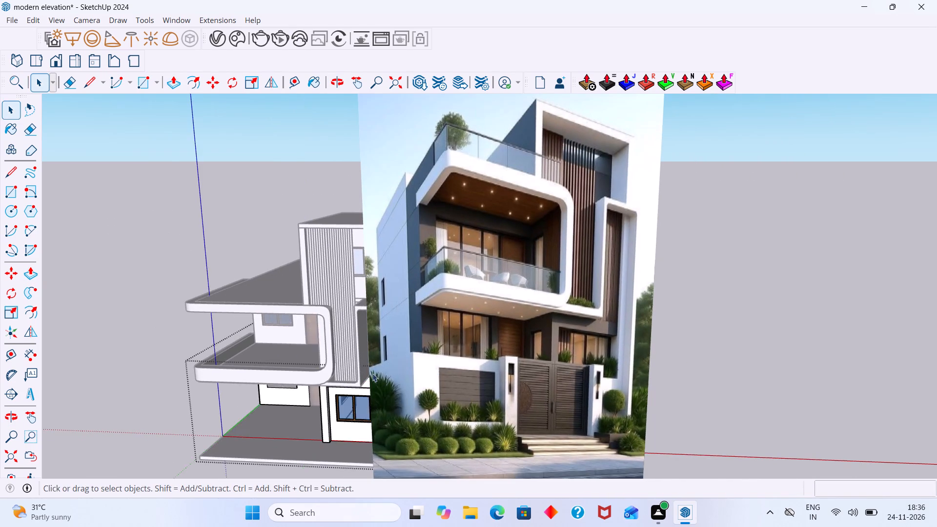
# Examine the projecting L-shaped frame and the whole house front from several angles against the reference image.
pyautogui.moveTo(372, 375); pyautogui.dragTo(418, 377, button='middle')
pyautogui.scroll(9, 416, 381)
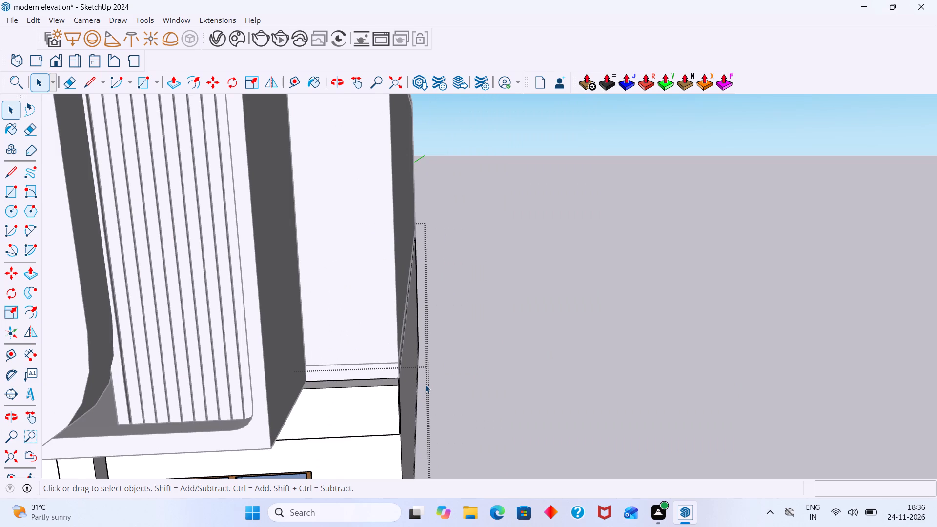
pyautogui.moveTo(387, 393); pyautogui.dragTo(302, 380, button='middle')
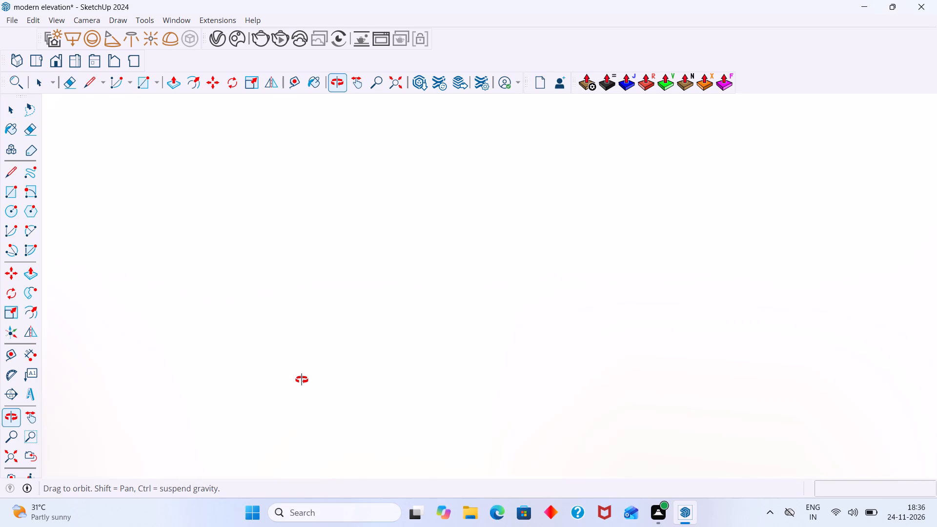
pyautogui.moveTo(302, 380); pyautogui.dragTo(304, 380, button='middle')
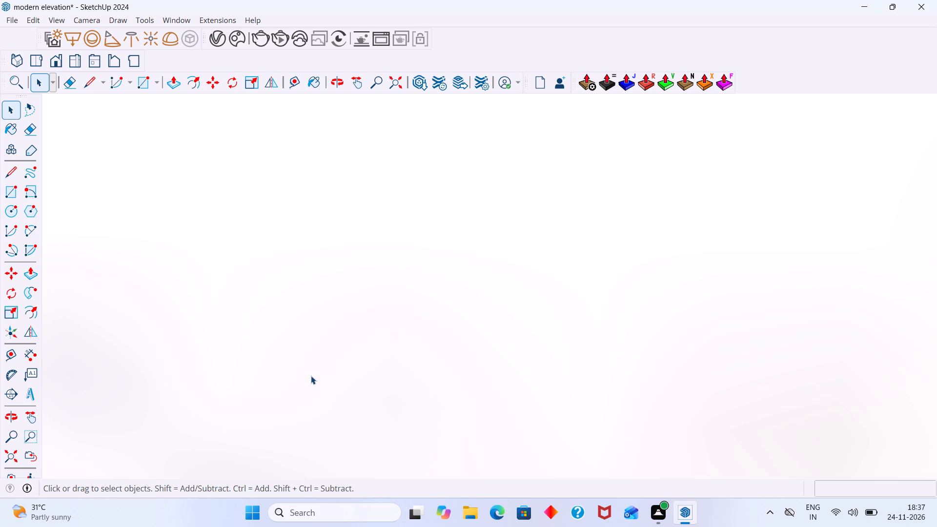
pyautogui.scroll(1, 507, 324)
pyautogui.scroll(-16, 503, 295)
pyautogui.scroll(-6, 458, 252)
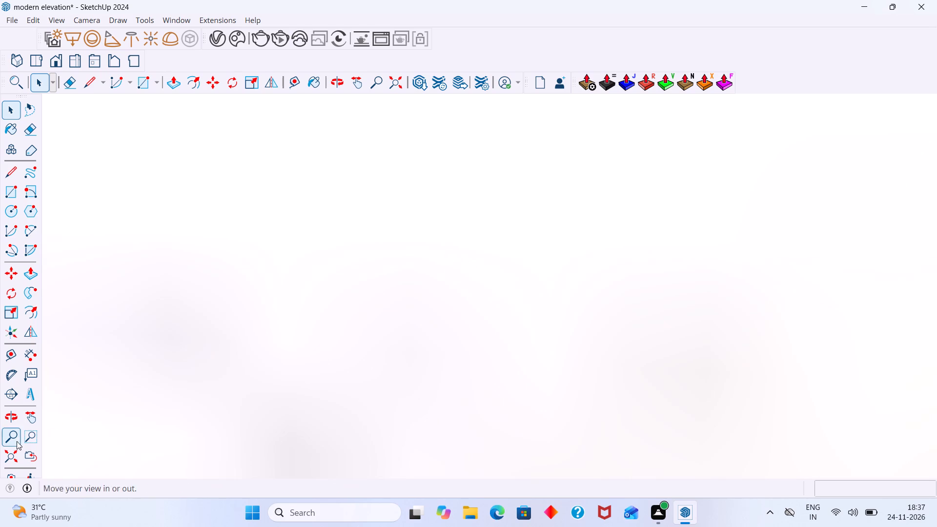
pyautogui.click(10, 458)
pyautogui.scroll(-7, 344, 379)
pyautogui.moveTo(347, 369); pyautogui.dragTo(362, 373, button='middle')
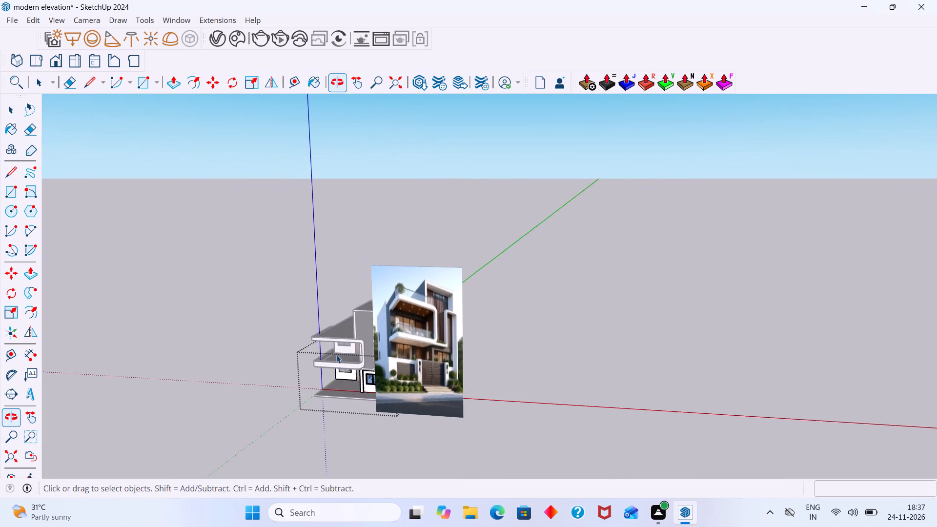
pyautogui.scroll(12, 336, 355)
pyautogui.click(183, 307)
pyautogui.scroll(-5, 224, 314)
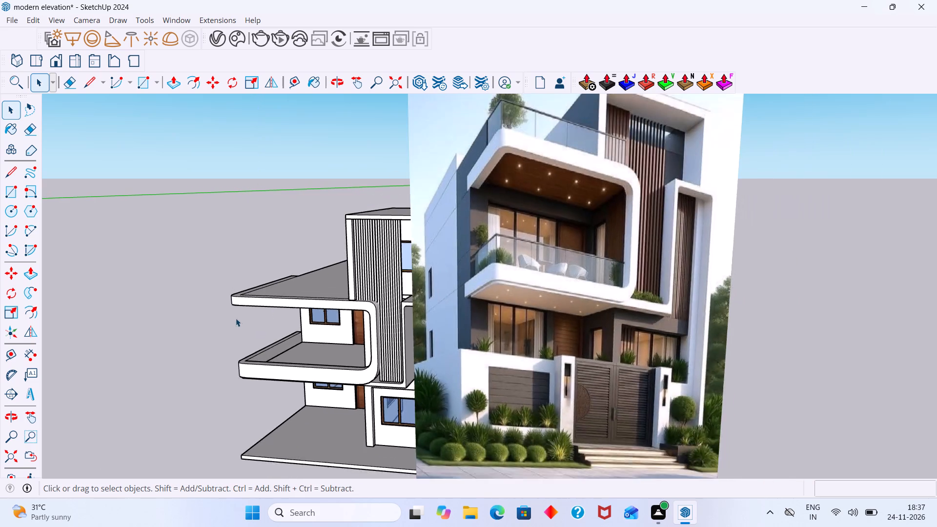
pyautogui.scroll(-2, 236, 318)
pyautogui.scroll(3, 384, 309)
pyautogui.moveTo(381, 360); pyautogui.dragTo(408, 367, button='middle')
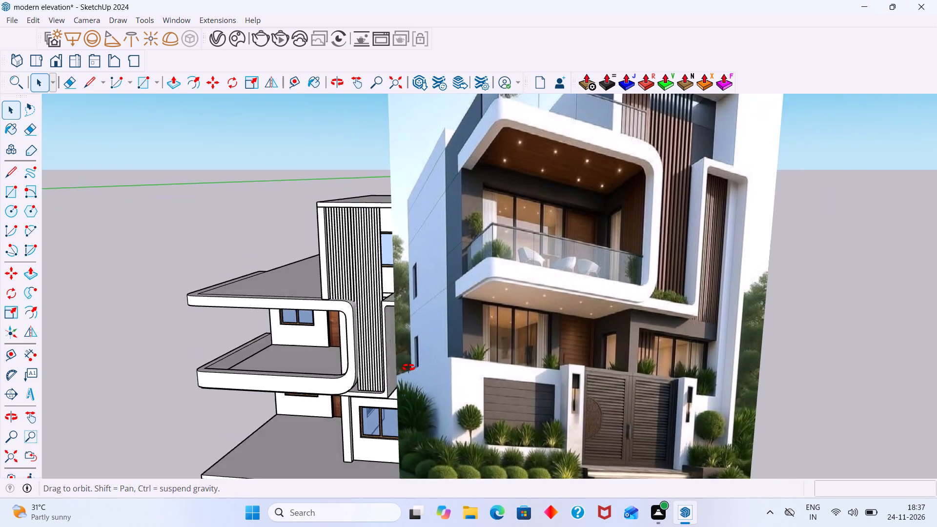
pyautogui.moveTo(408, 367); pyautogui.dragTo(411, 368, button='middle')
pyautogui.moveTo(412, 369); pyautogui.dragTo(318, 315, button='middle')
pyautogui.moveTo(307, 309); pyautogui.dragTo(376, 310, button='middle')
pyautogui.scroll(2, 388, 360)
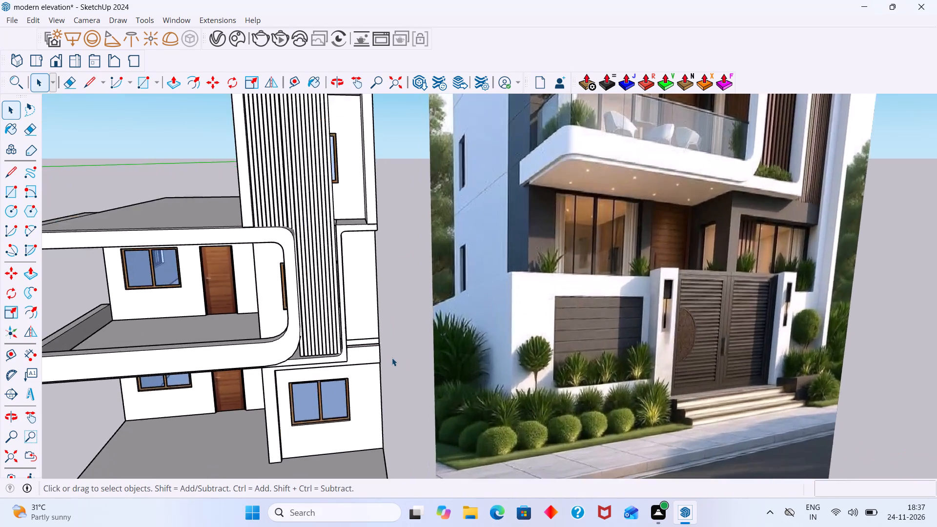
pyautogui.scroll(3, 392, 358)
pyautogui.moveTo(385, 357); pyautogui.dragTo(327, 341, button='middle')
pyautogui.scroll(-9, 330, 339)
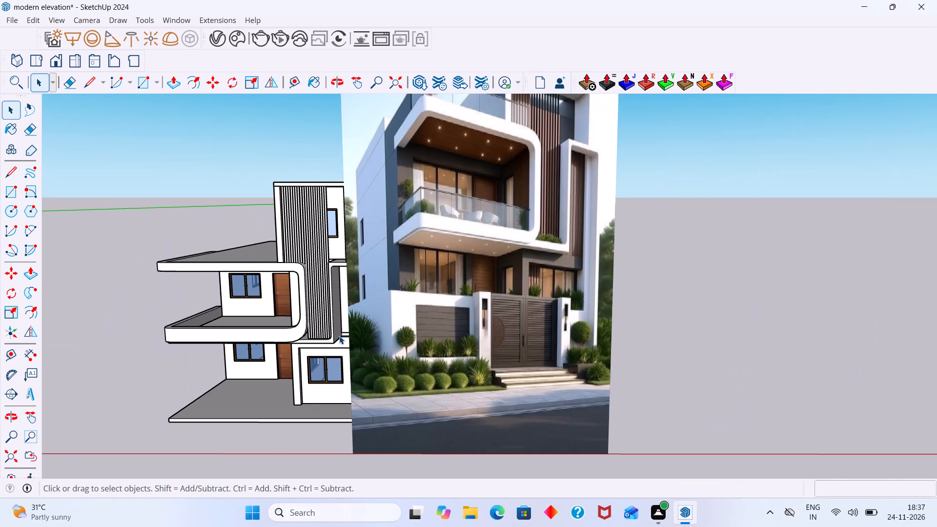
pyautogui.scroll(-2, 351, 342)
pyautogui.moveTo(345, 309); pyautogui.dragTo(354, 291, button='middle')
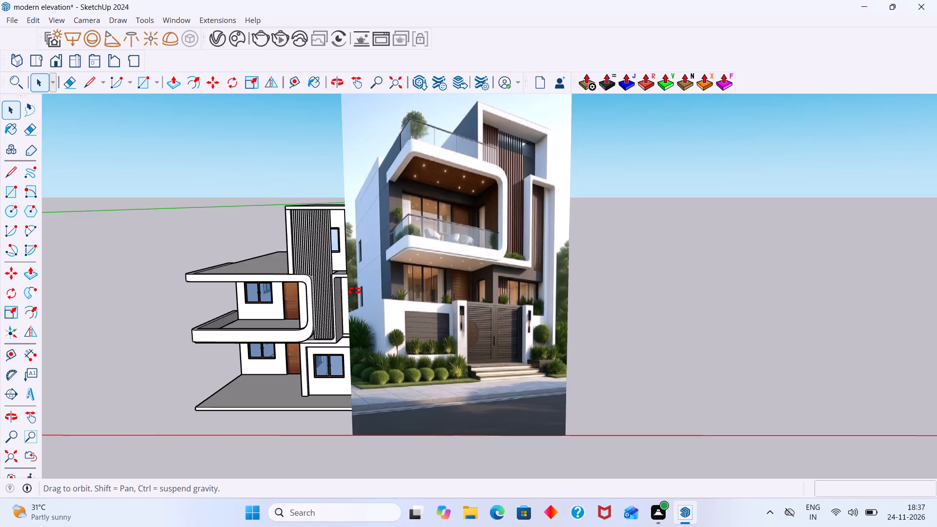
pyautogui.moveTo(354, 291); pyautogui.dragTo(368, 279, button='middle')
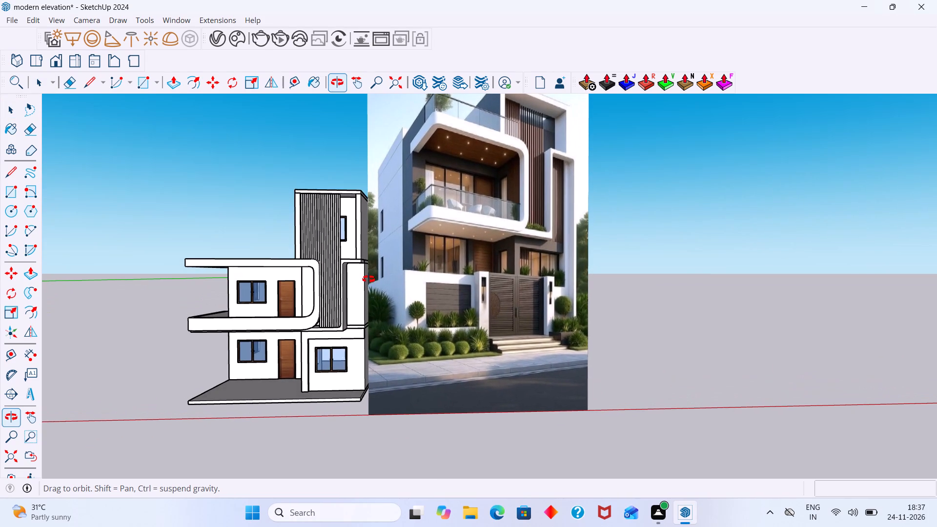
pyautogui.moveTo(368, 279); pyautogui.dragTo(359, 285, button='middle')
pyautogui.moveTo(438, 288); pyautogui.dragTo(499, 303, button='middle')
pyautogui.scroll(-5, 495, 303)
pyautogui.moveTo(418, 318); pyautogui.dragTo(394, 312, button='middle')
pyautogui.scroll(2, 398, 316)
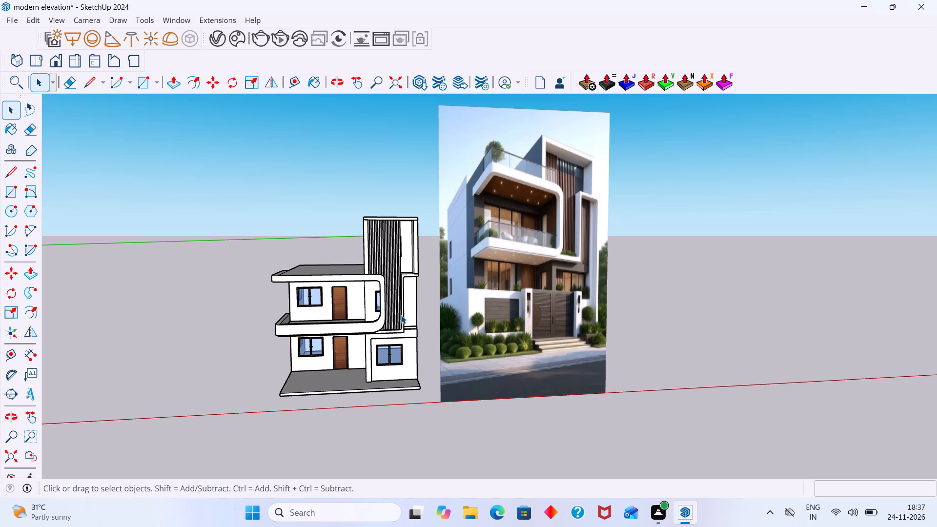
# Push the outer end face of the L-shaped frame's top band inward about 1' 9" from the wall's outer edge.
pyautogui.scroll(7, 410, 328)
pyautogui.moveTo(420, 333); pyautogui.dragTo(353, 334, button='middle')
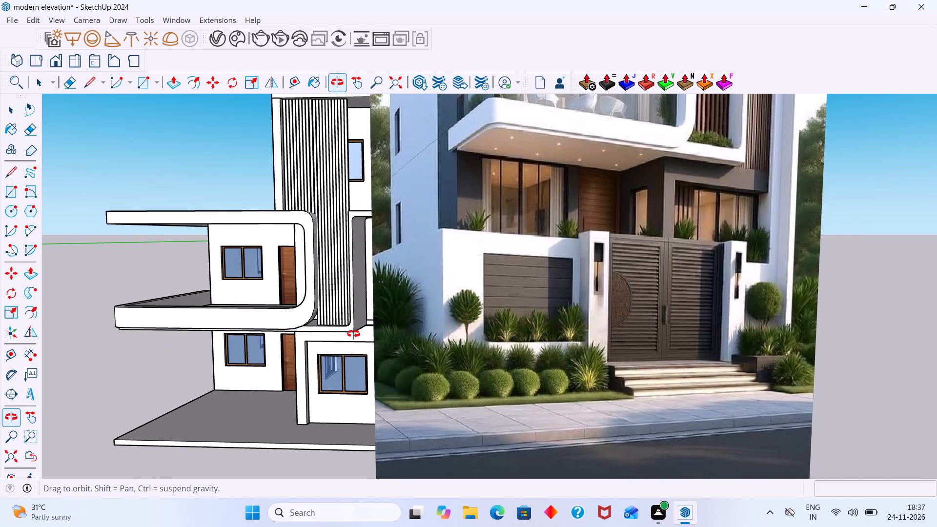
pyautogui.moveTo(353, 334); pyautogui.dragTo(402, 331, button='middle')
pyautogui.scroll(3, 433, 338)
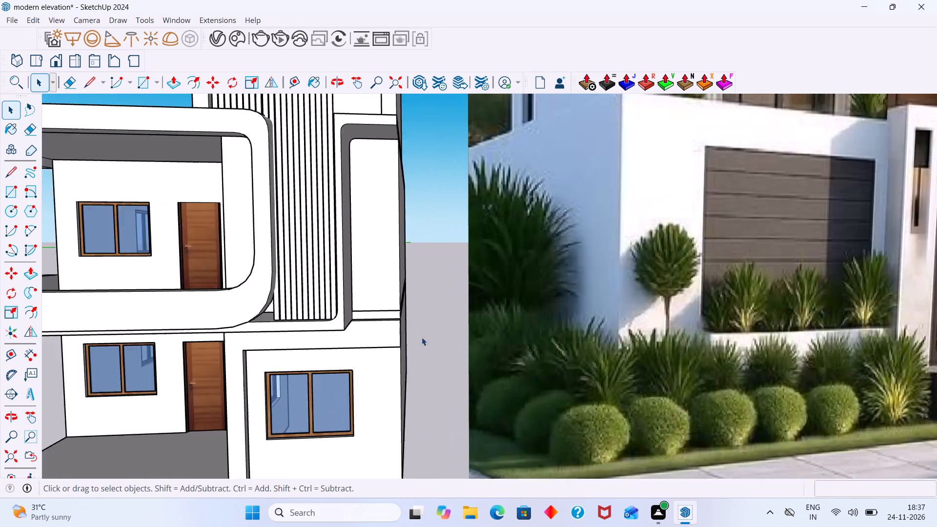
pyautogui.scroll(9, 422, 337)
pyautogui.moveTo(386, 329); pyautogui.dragTo(325, 332, button='middle')
pyautogui.scroll(8, 352, 323)
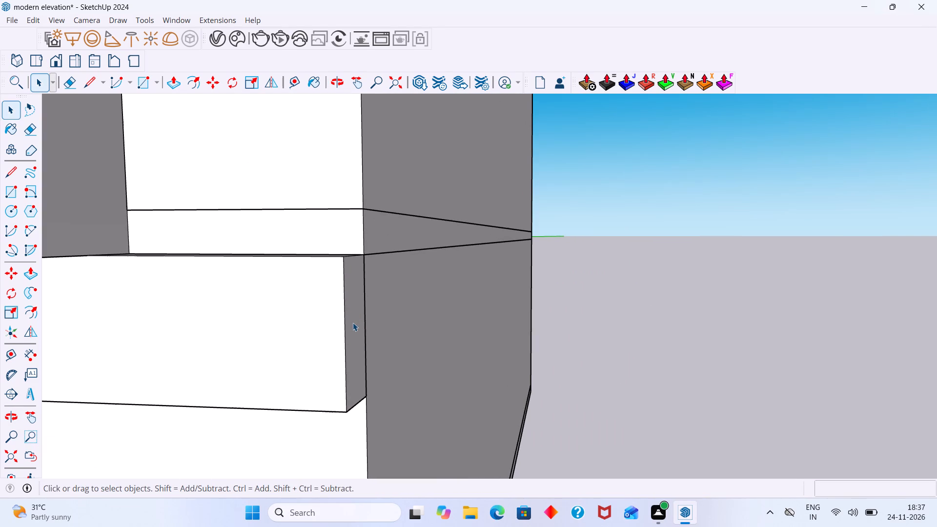
pyautogui.click(355, 321)
pyautogui.doubleClick(357, 321)
pyautogui.click(361, 325)
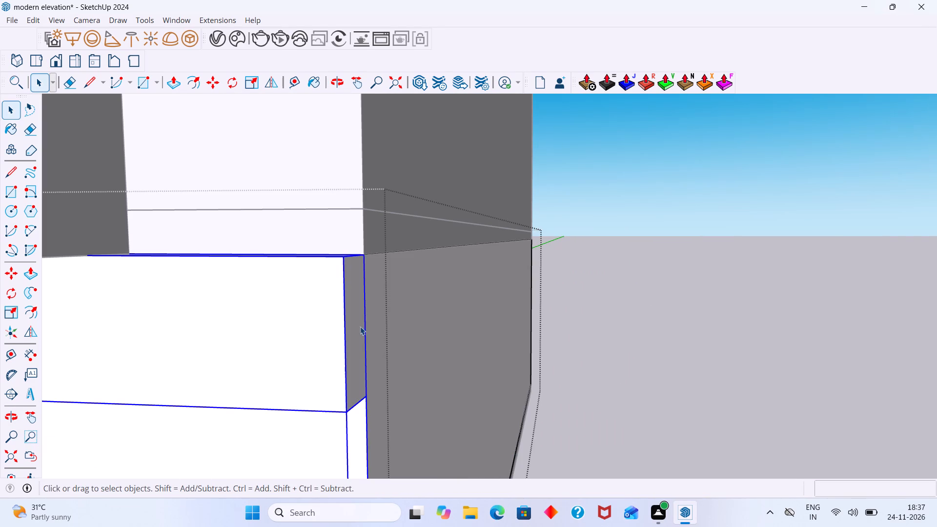
pyautogui.tripleClick(357, 329)
pyautogui.click(355, 335)
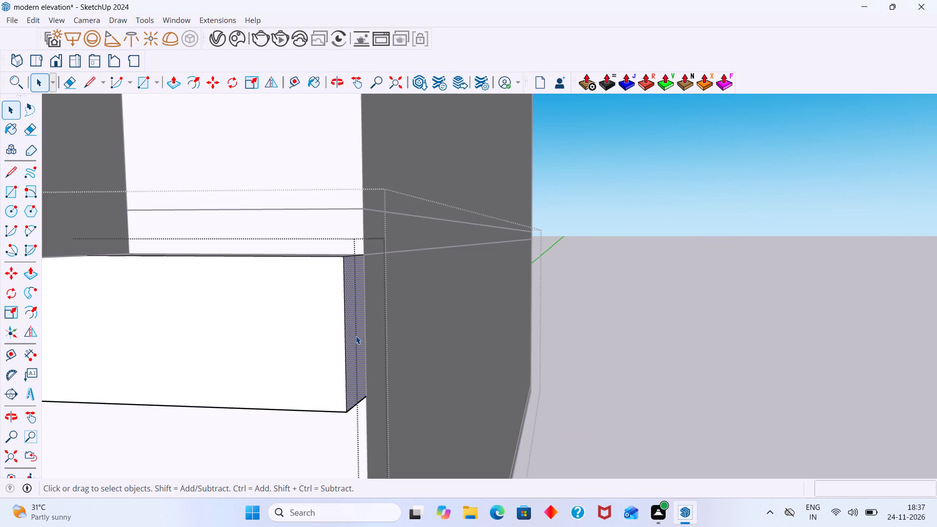
pyautogui.press('p')
pyautogui.click(356, 336)
pyautogui.scroll(-8, 308, 332)
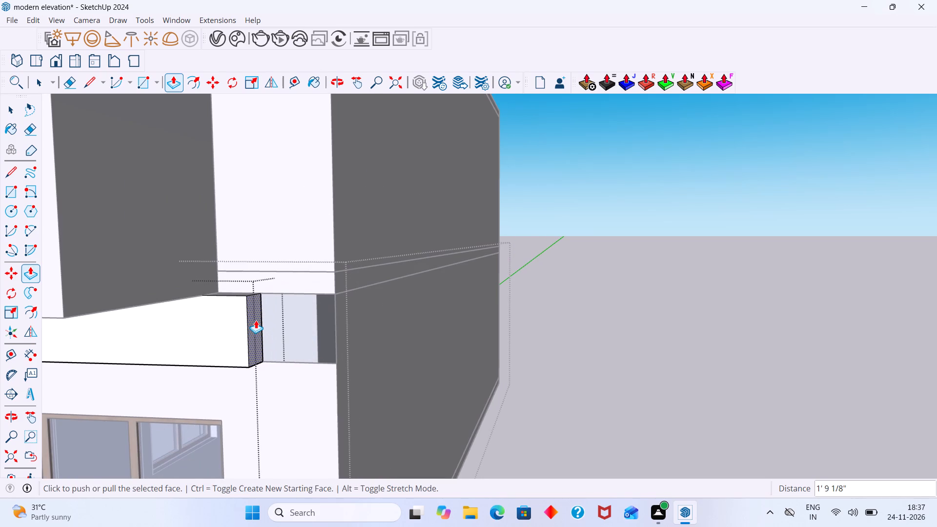
pyautogui.click(256, 320)
pyautogui.press('space')
pyautogui.scroll(-20, 319, 322)
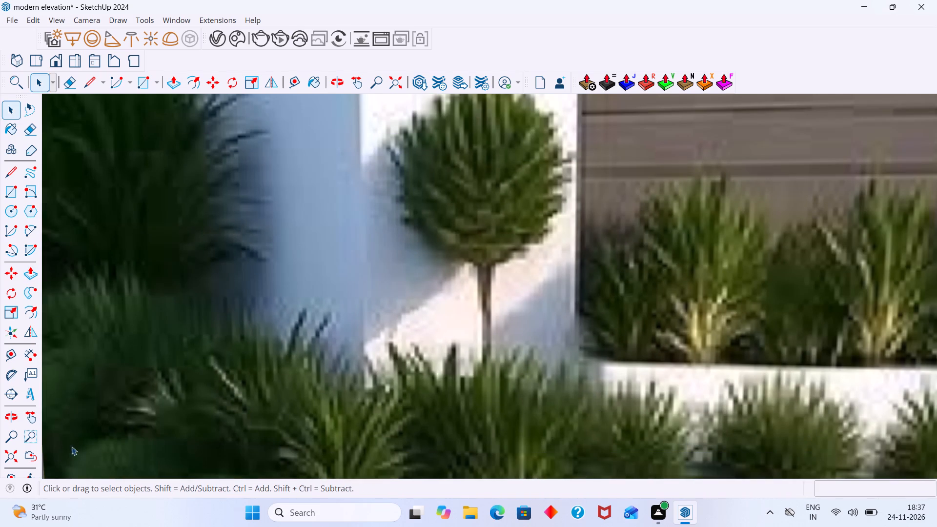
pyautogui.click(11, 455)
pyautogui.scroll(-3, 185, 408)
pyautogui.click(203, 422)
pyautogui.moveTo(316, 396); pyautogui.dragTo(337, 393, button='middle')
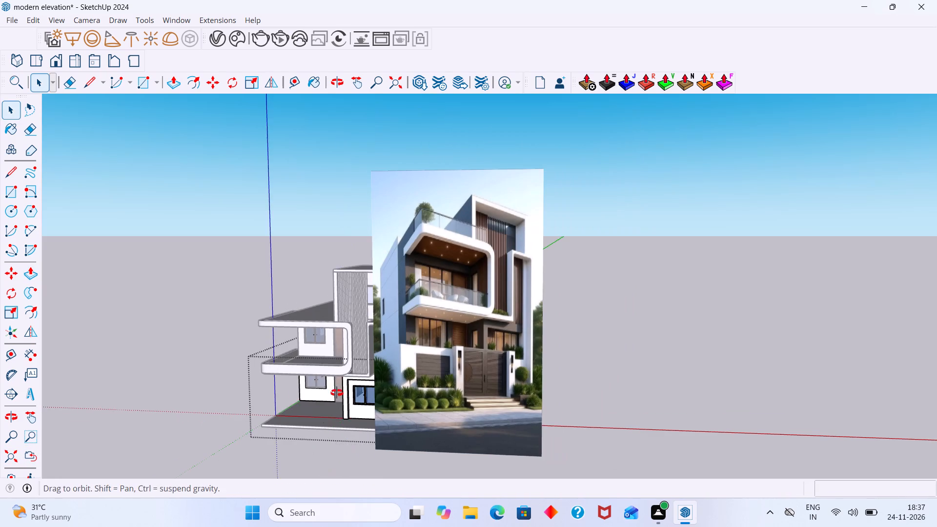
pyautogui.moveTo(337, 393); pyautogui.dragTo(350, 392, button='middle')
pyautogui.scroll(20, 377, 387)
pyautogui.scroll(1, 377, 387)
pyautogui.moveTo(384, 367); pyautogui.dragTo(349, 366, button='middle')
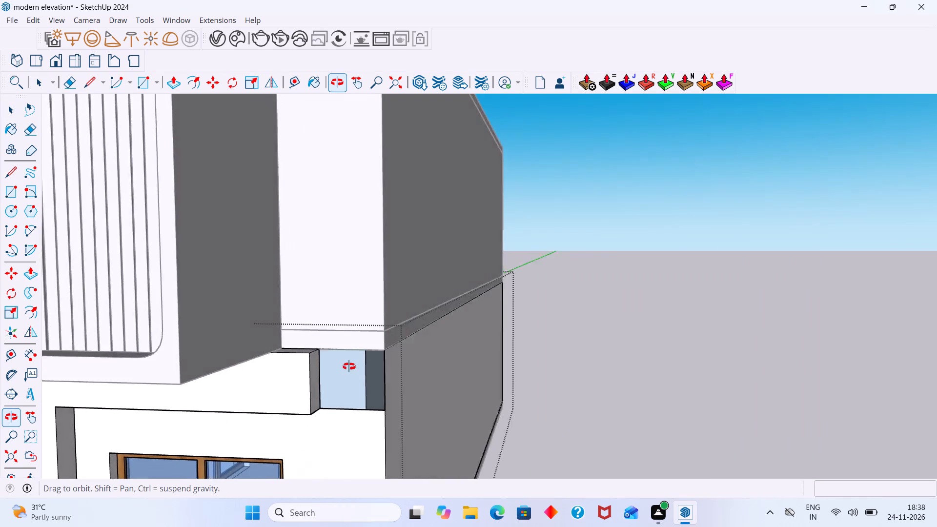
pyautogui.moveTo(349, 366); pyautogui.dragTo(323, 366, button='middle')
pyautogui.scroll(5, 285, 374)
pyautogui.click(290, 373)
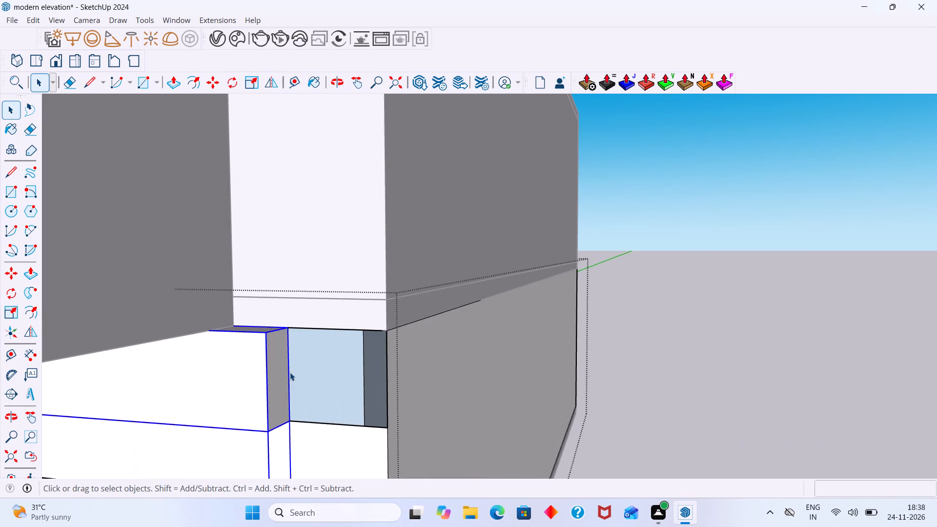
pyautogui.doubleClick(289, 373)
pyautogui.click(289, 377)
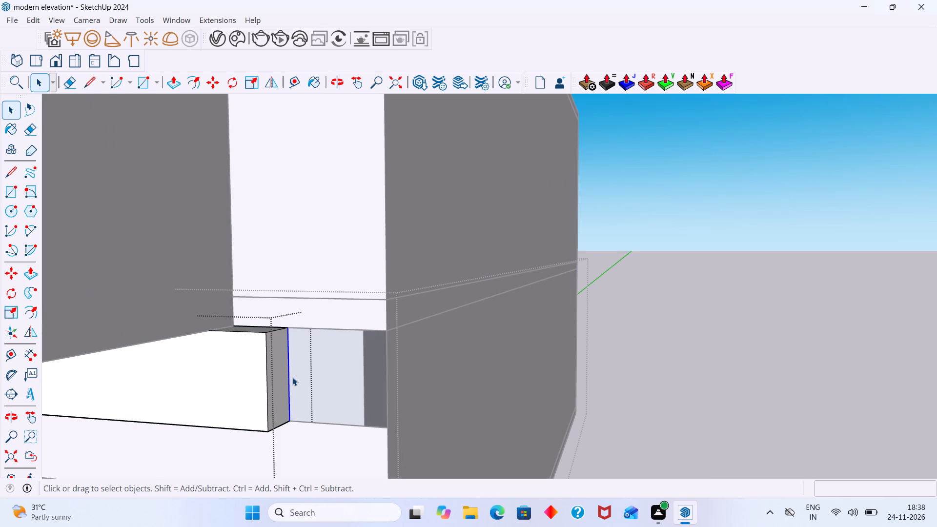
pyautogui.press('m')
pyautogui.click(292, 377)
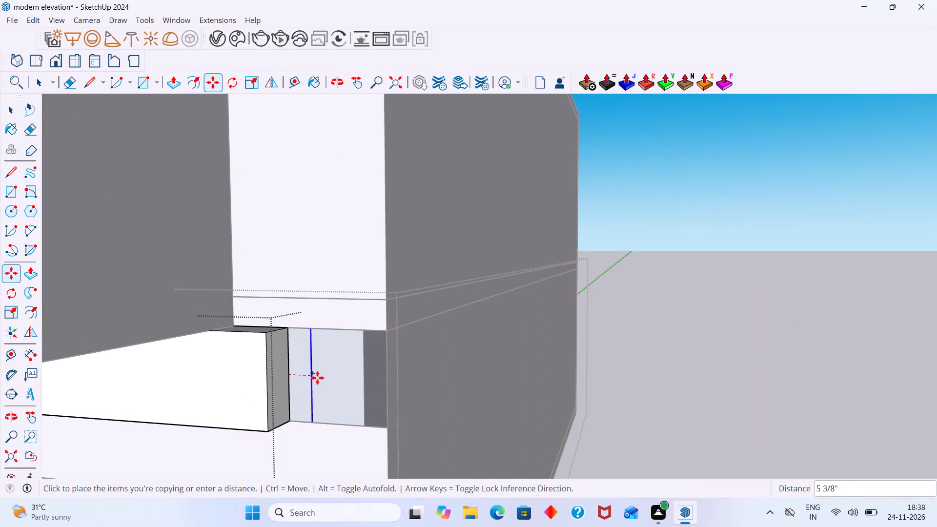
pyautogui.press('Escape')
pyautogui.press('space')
# Undo the L-shaped frame's shortening, projection and grouping, back to the plain dividing lines on the ground-floor front wall.
pyautogui.scroll(-2, 369, 377)
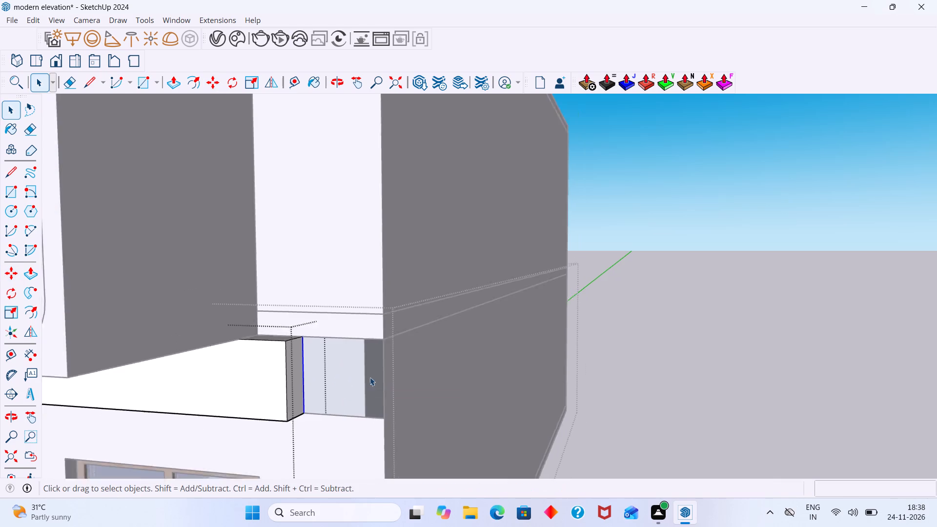
pyautogui.scroll(-20, 370, 377)
pyautogui.scroll(-10, 370, 377)
pyautogui.scroll(-10, 126, 425)
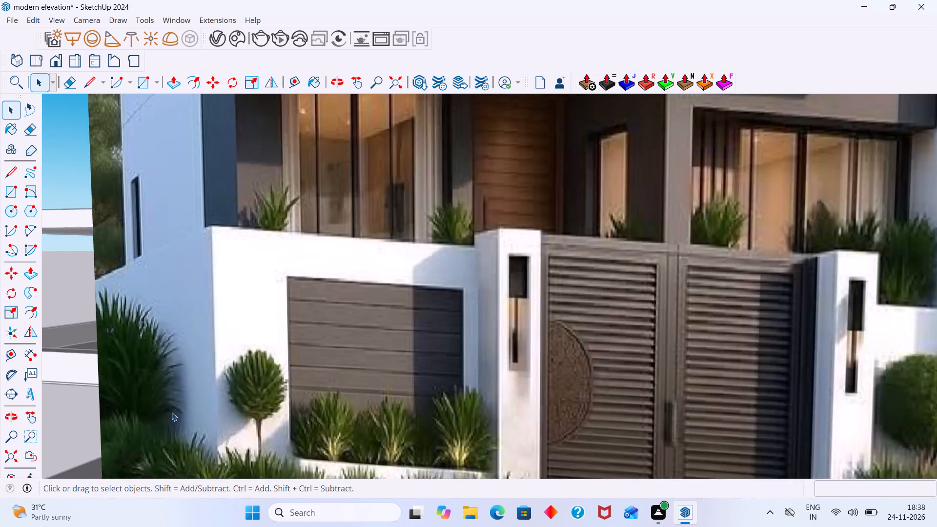
pyautogui.scroll(-20, 172, 412)
pyautogui.doubleClick(549, 352)
pyautogui.moveTo(511, 355); pyautogui.dragTo(465, 377, button='middle')
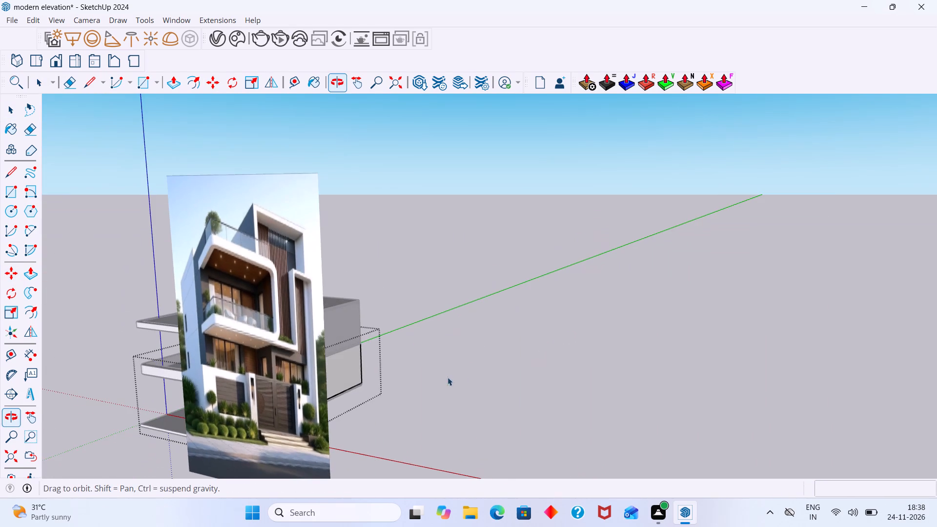
pyautogui.moveTo(358, 368); pyautogui.dragTo(466, 389, button='middle')
pyautogui.scroll(5, 333, 422)
pyautogui.moveTo(331, 422); pyautogui.dragTo(389, 255, button='middle')
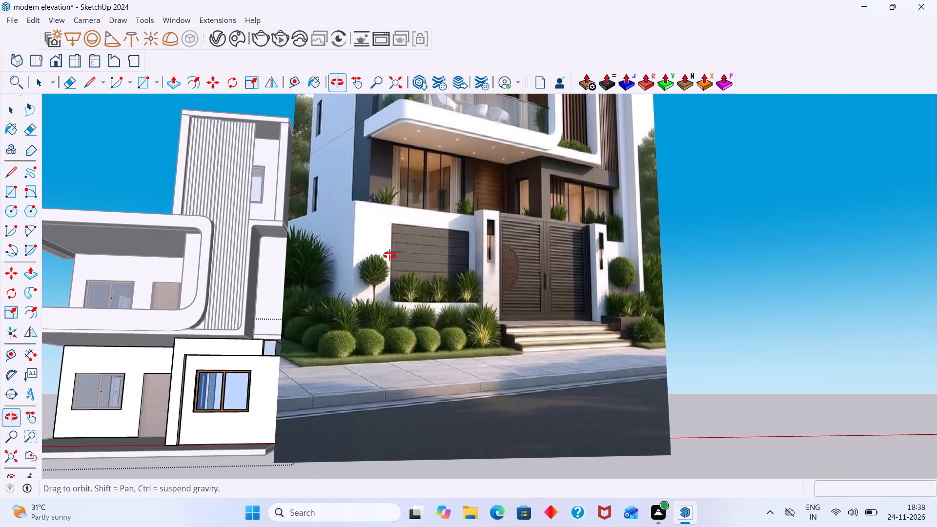
pyautogui.moveTo(389, 255); pyautogui.dragTo(389, 255, button='middle')
pyautogui.hotkey('ctrl', 'z')
pyautogui.hotkey('ctrl', 'z')
pyautogui.hotkey('ctrl', 'z')
pyautogui.hotkey('ctrl', 'z')
pyautogui.hotkey('ctrl', 'z')
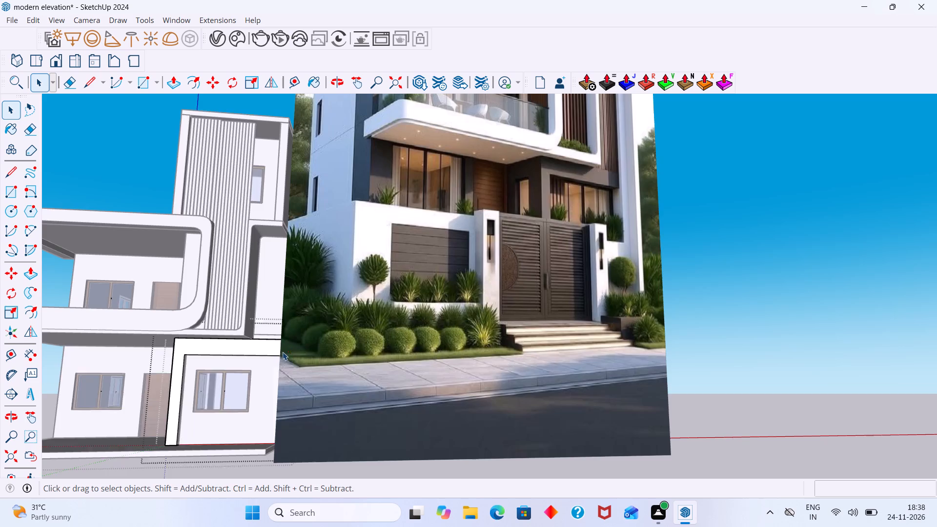
pyautogui.keyDown('ctrl'); pyautogui.scroll(-3, 282, 352); pyautogui.keyUp('ctrl')
pyautogui.hotkey('ctrl', 'z')
pyautogui.hotkey('ctrl', 'z')
pyautogui.hotkey('ctrl', 'z')
pyautogui.hotkey('ctrl', 'z')
pyautogui.hotkey('ctrl', 'z')
pyautogui.hotkey('ctrl', 'z')
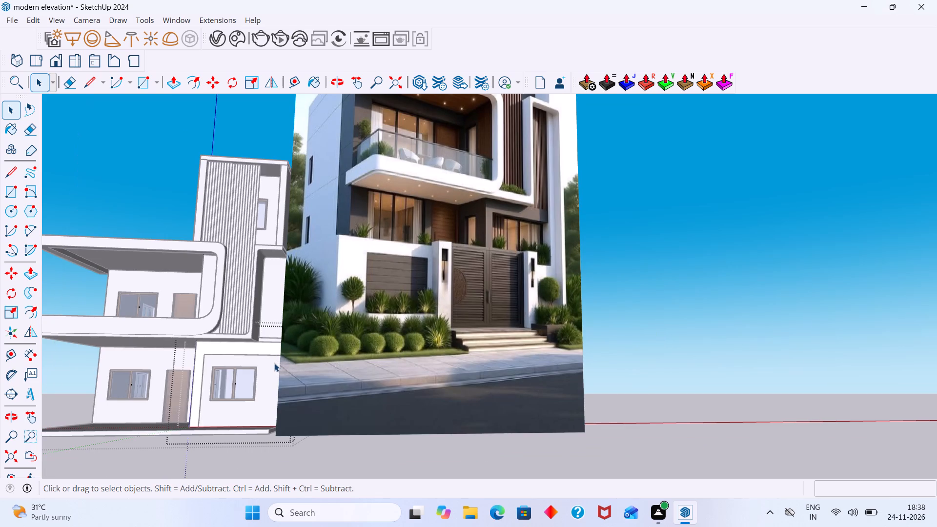
pyautogui.hotkey('ctrl', 'z')
pyautogui.hotkey('ctrl', 'z')
pyautogui.hotkey('ctrl', 'z')
pyautogui.hotkey('ctrl', 'z')
pyautogui.hotkey('ctrl', 'z')
pyautogui.hotkey('ctrl', 'z')
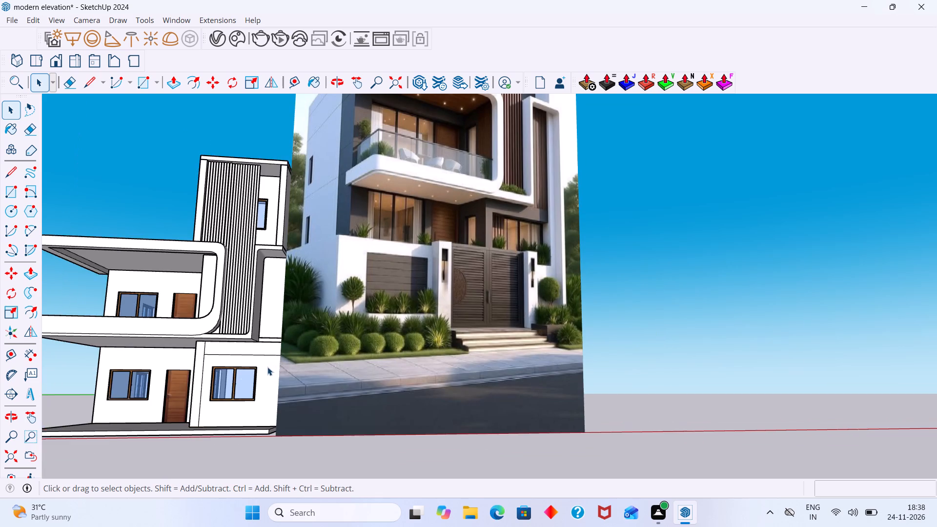
# Move the reference image about 11' 9" sideways along the red axis, away from the house.
pyautogui.scroll(-8, 264, 369)
pyautogui.click(607, 292)
pyautogui.scroll(6, 306, 366)
pyautogui.moveTo(307, 366); pyautogui.dragTo(306, 388, button='middle')
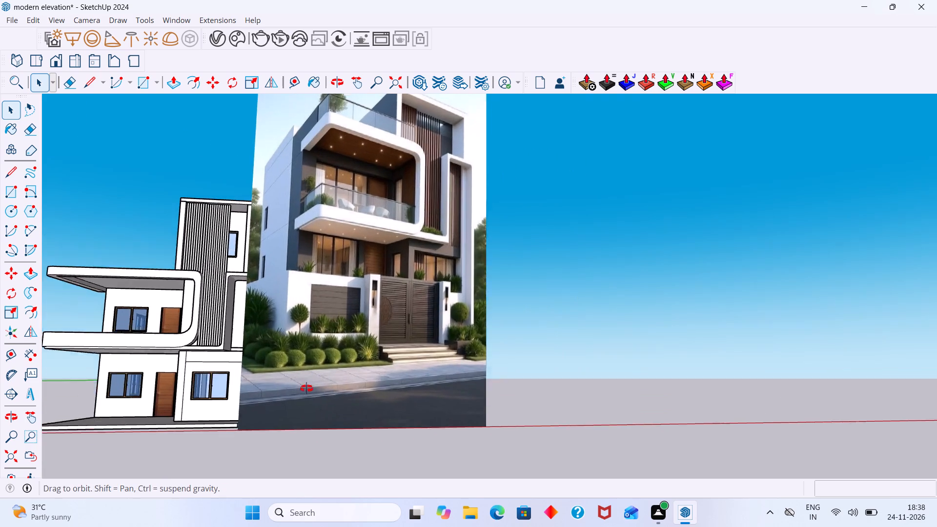
pyautogui.moveTo(306, 388); pyautogui.dragTo(306, 418, button='middle')
pyautogui.scroll(-11, 308, 407)
pyautogui.click(315, 403)
pyautogui.press('m')
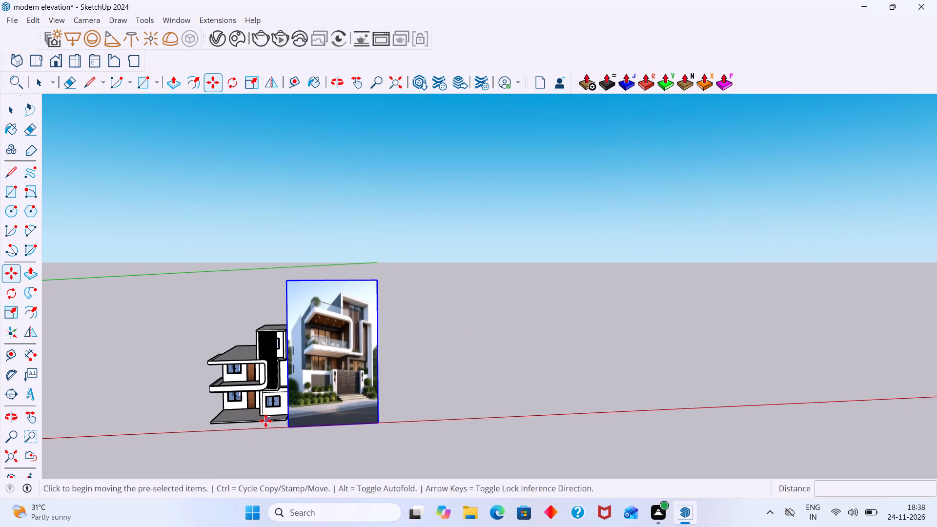
pyautogui.scroll(7, 265, 421)
pyautogui.click(310, 433)
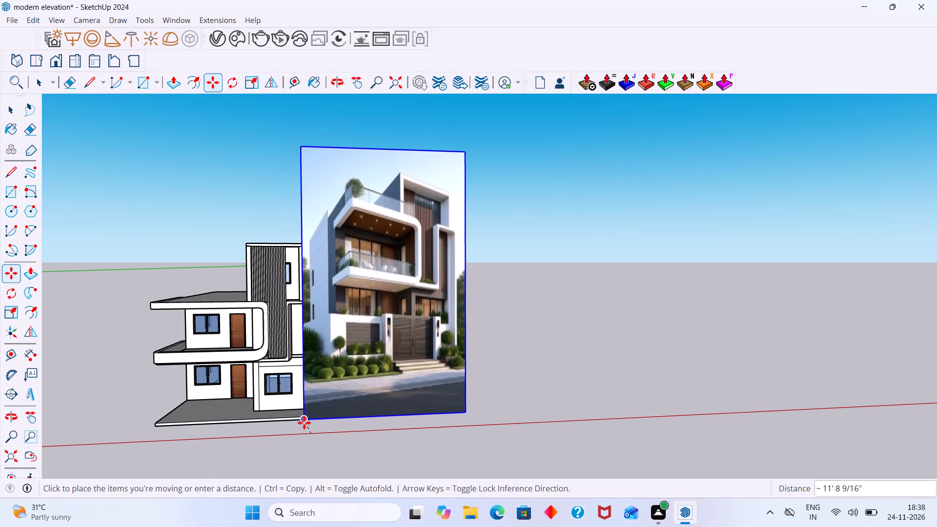
pyautogui.click(333, 422)
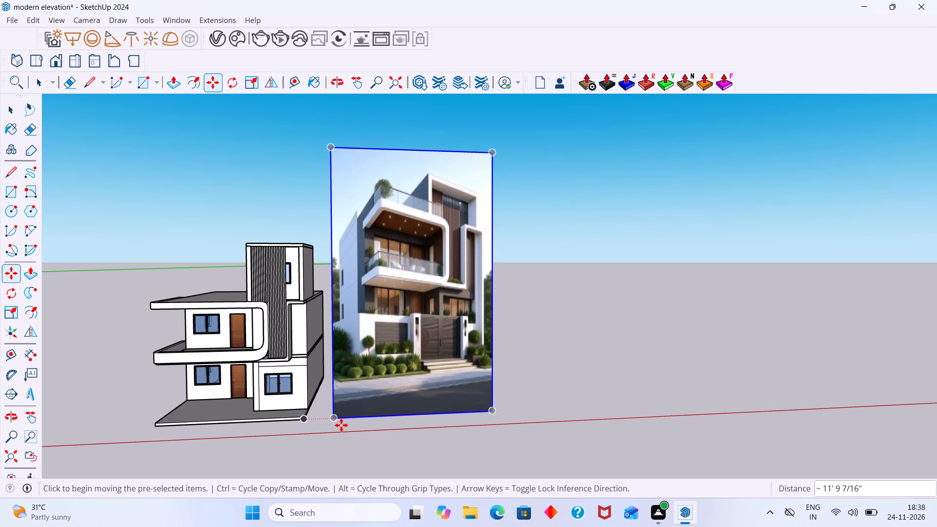
pyautogui.press('space')
pyautogui.click(561, 394)
# Draw a short vertical line across the ground-floor front wall's top band, a little inward from the wall's outer corner.
pyautogui.scroll(-3, 475, 392)
pyautogui.middleClick(375, 424)
pyautogui.scroll(7, 361, 409)
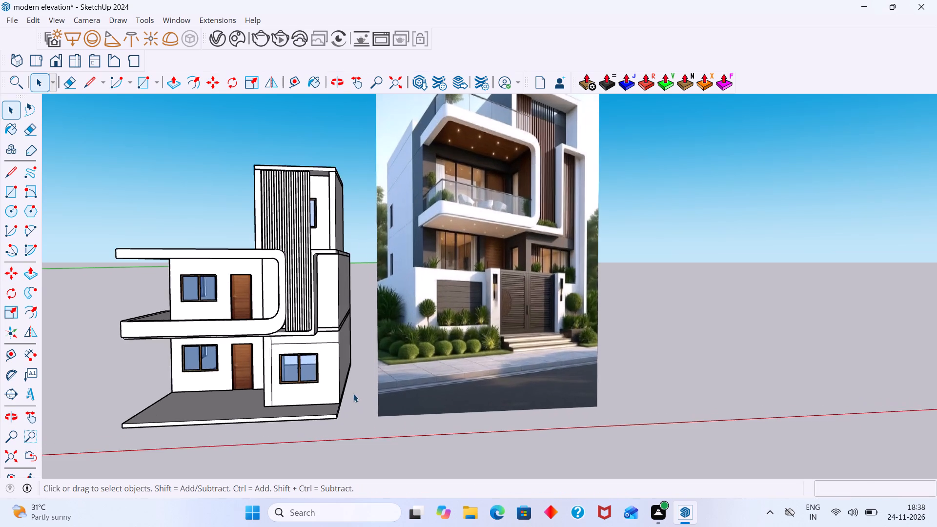
pyautogui.moveTo(329, 389); pyautogui.dragTo(296, 392, button='middle')
pyautogui.scroll(3, 295, 392)
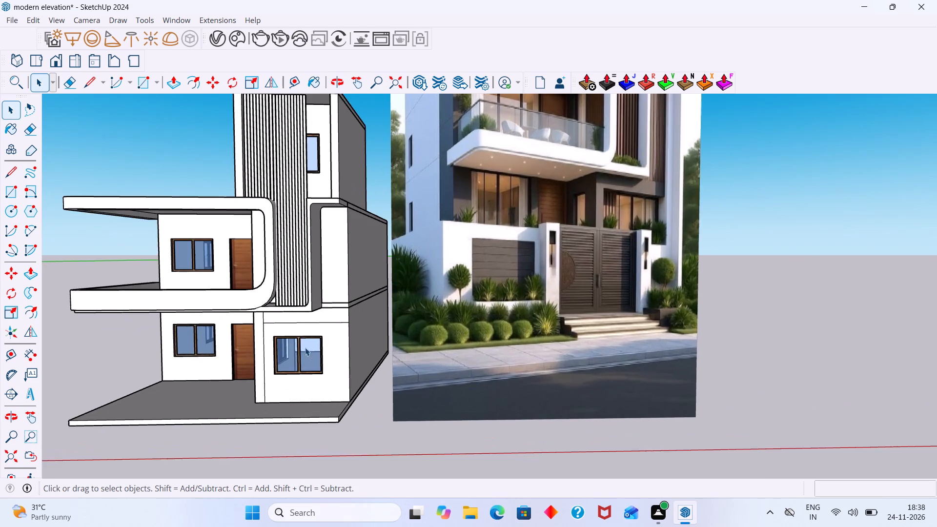
pyautogui.scroll(11, 341, 307)
pyautogui.tripleClick(335, 328)
pyautogui.doubleClick(337, 328)
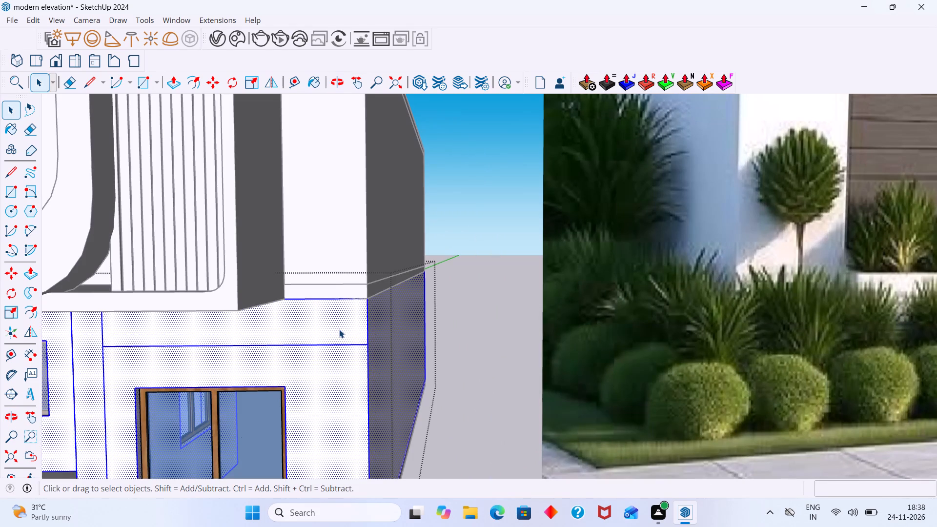
pyautogui.doubleClick(340, 330)
pyautogui.press('l')
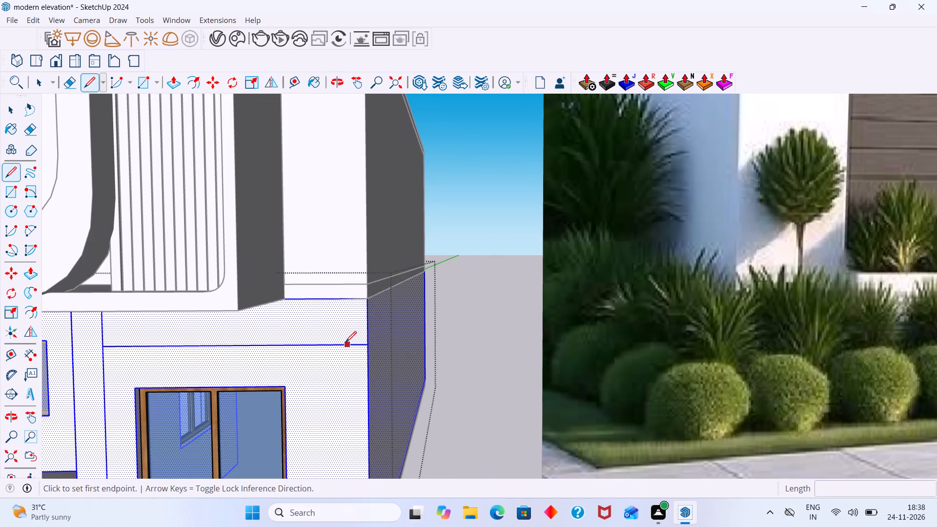
pyautogui.click(324, 346)
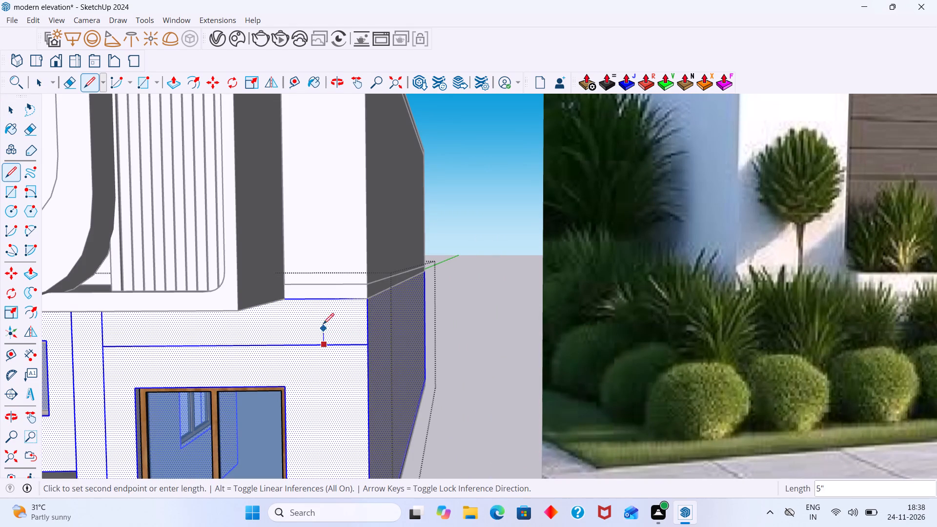
pyautogui.click(320, 301)
pyautogui.press('space')
pyautogui.scroll(-3, 332, 321)
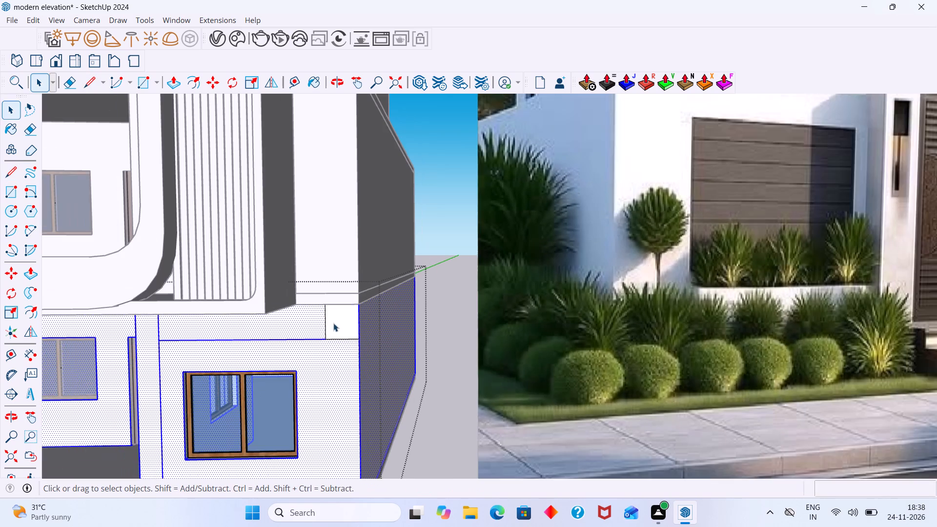
pyautogui.scroll(-12, 359, 333)
pyautogui.click(742, 427)
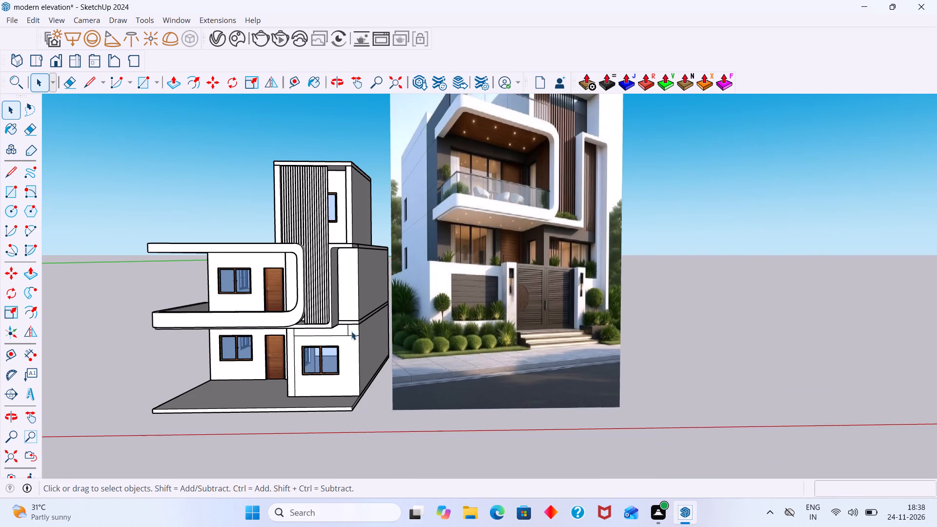
# Delete the horizontal line segment between the new short vertical line and the wall's outer corner.
pyautogui.moveTo(350, 331); pyautogui.dragTo(338, 332, button='middle')
pyautogui.scroll(7, 365, 331)
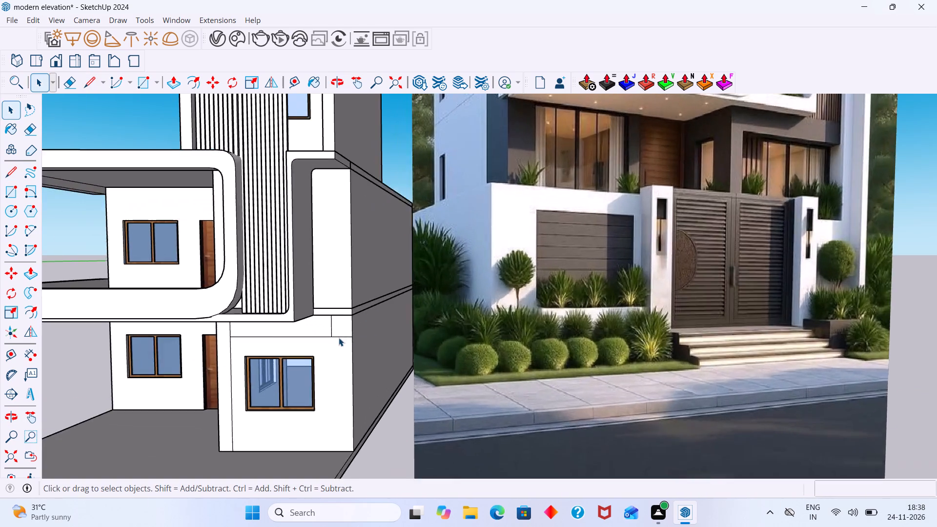
pyautogui.scroll(3, 339, 338)
pyautogui.click(342, 334)
pyautogui.tripleClick(346, 335)
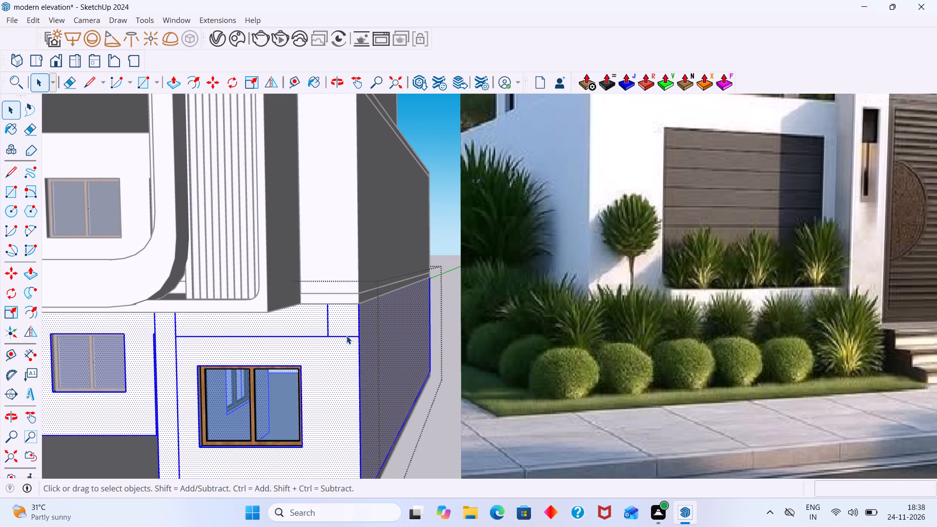
pyautogui.click(346, 337)
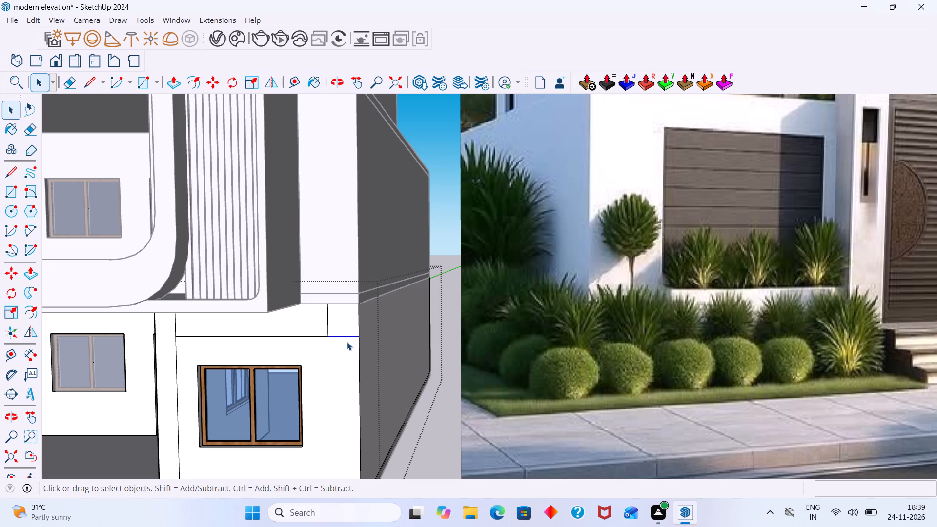
pyautogui.press('Delete')
pyautogui.scroll(-5, 339, 344)
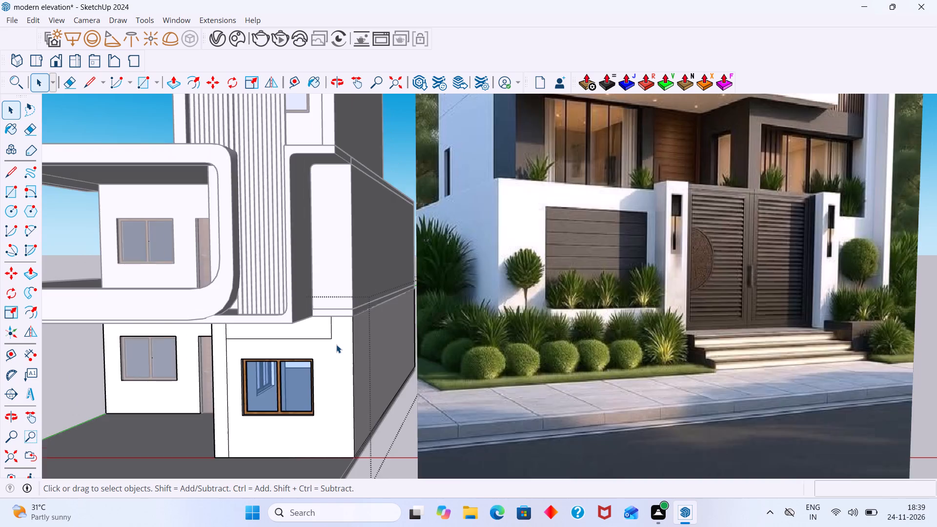
pyautogui.scroll(-4, 336, 345)
pyautogui.moveTo(334, 349); pyautogui.dragTo(321, 349, button='middle')
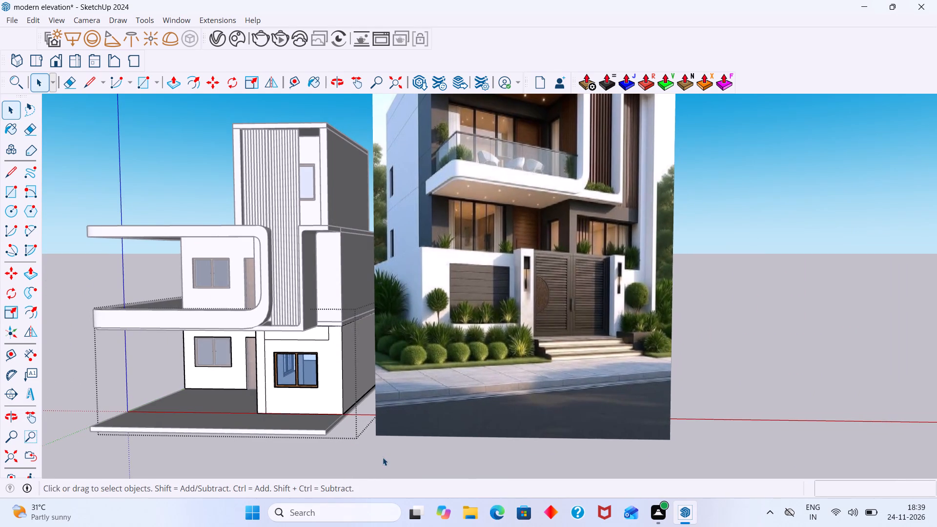
pyautogui.click(383, 458)
# Delete the vertical line segment separating the top band from the side strip, leaving one L-shaped face.
pyautogui.scroll(6, 221, 328)
pyautogui.moveTo(285, 339); pyautogui.dragTo(301, 329, button='middle')
pyautogui.scroll(6, 286, 336)
pyautogui.click(302, 322)
pyautogui.click(298, 322)
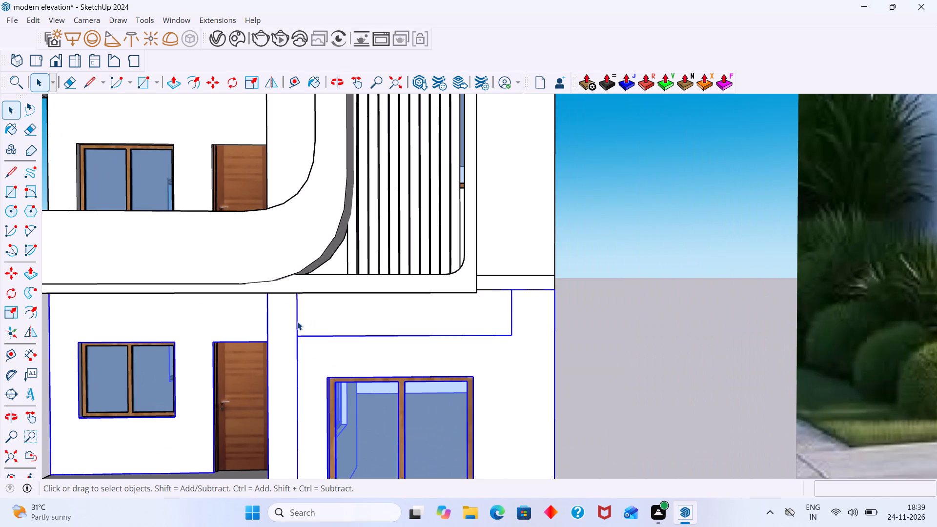
pyautogui.tripleClick(300, 324)
pyautogui.doubleClick(301, 324)
pyautogui.click(298, 324)
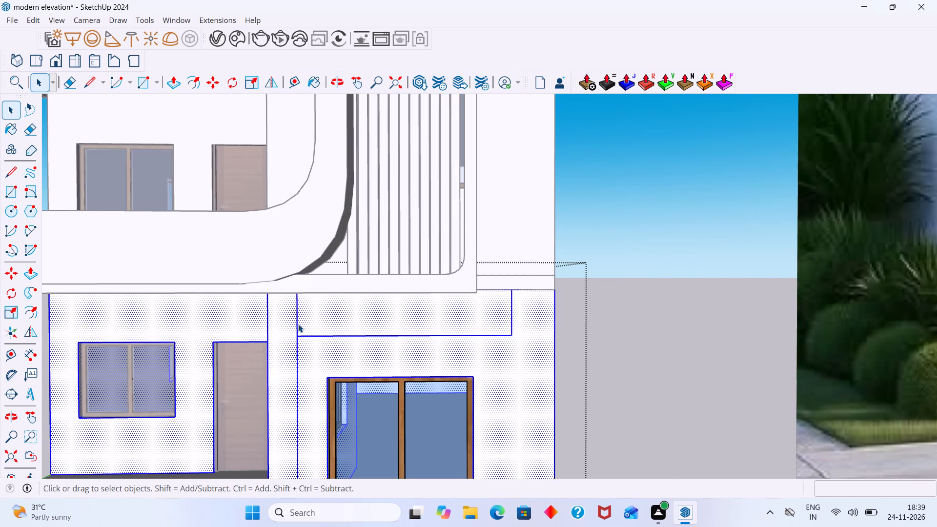
pyautogui.press('Delete')
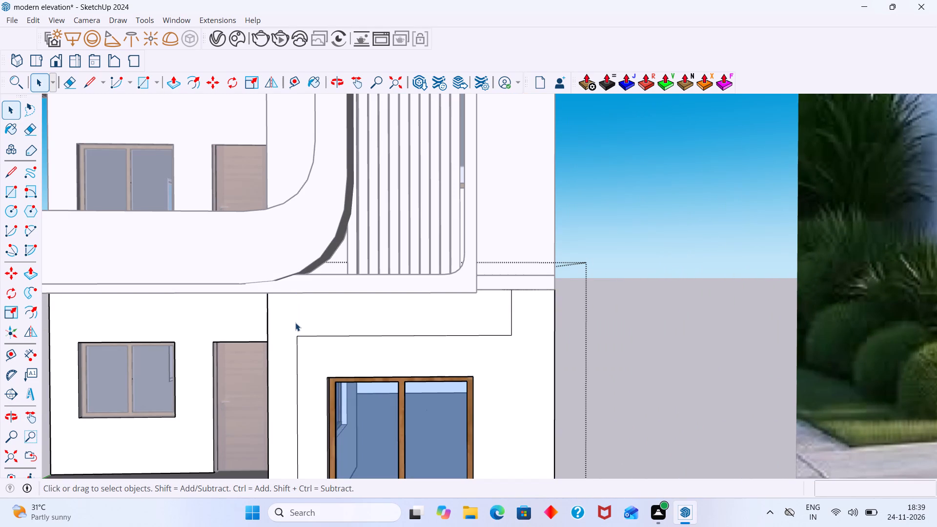
# Make the L-shaped face on the ground-floor front wall, together with its bounding edges, into a group.
pyautogui.doubleClick(295, 323)
pyautogui.rightClick(319, 319)
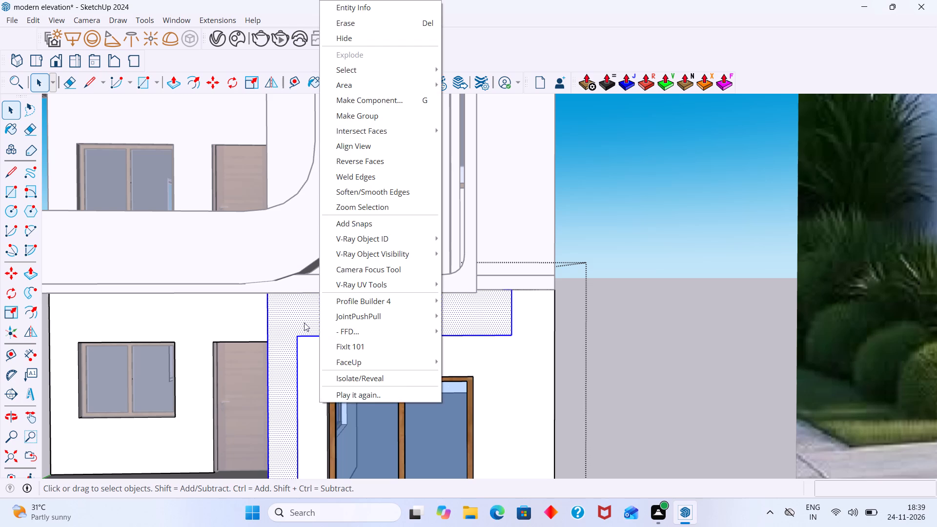
pyautogui.click(304, 323)
pyautogui.scroll(-8, 324, 320)
pyautogui.moveTo(333, 324); pyautogui.dragTo(303, 330, button='middle')
pyautogui.scroll(-3, 303, 330)
pyautogui.moveTo(308, 332); pyautogui.dragTo(353, 329, button='middle')
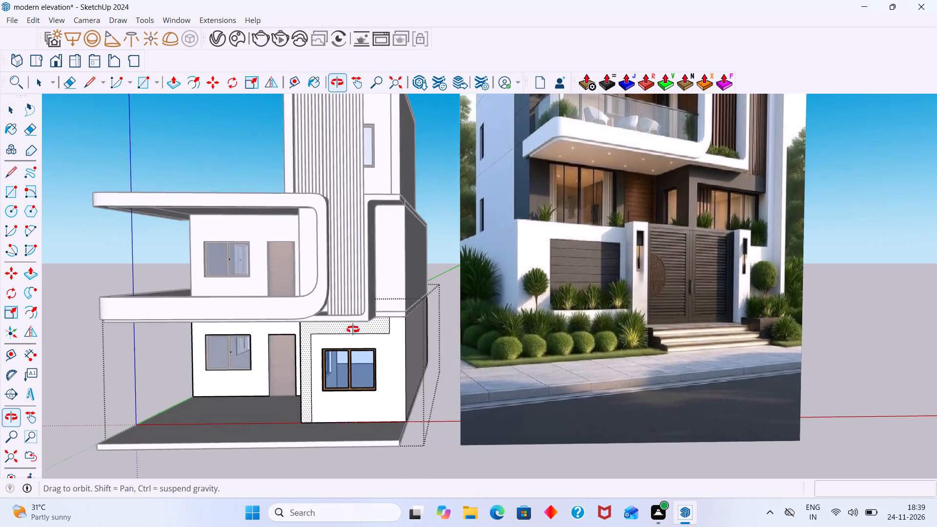
pyautogui.moveTo(353, 329); pyautogui.dragTo(363, 329, button='middle')
pyautogui.scroll(4, 355, 330)
pyautogui.doubleClick(352, 325)
pyautogui.rightClick(352, 325)
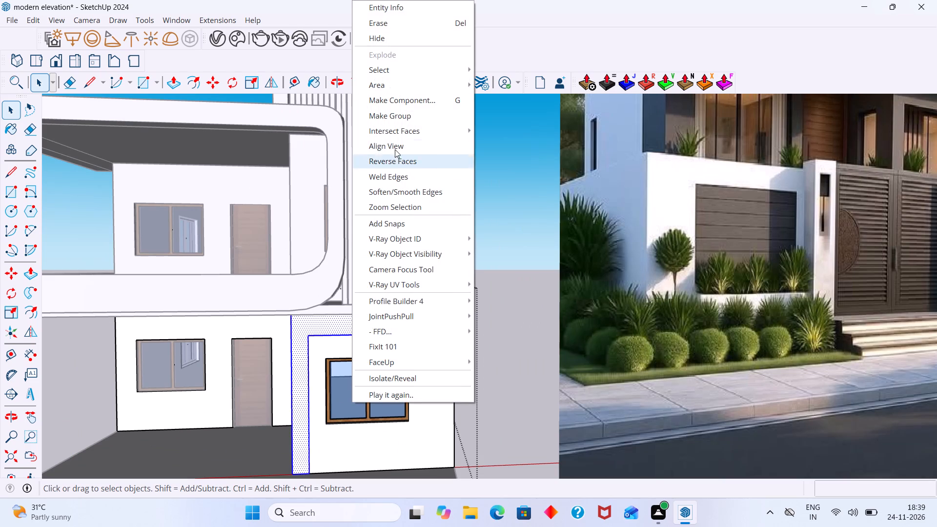
pyautogui.click(397, 119)
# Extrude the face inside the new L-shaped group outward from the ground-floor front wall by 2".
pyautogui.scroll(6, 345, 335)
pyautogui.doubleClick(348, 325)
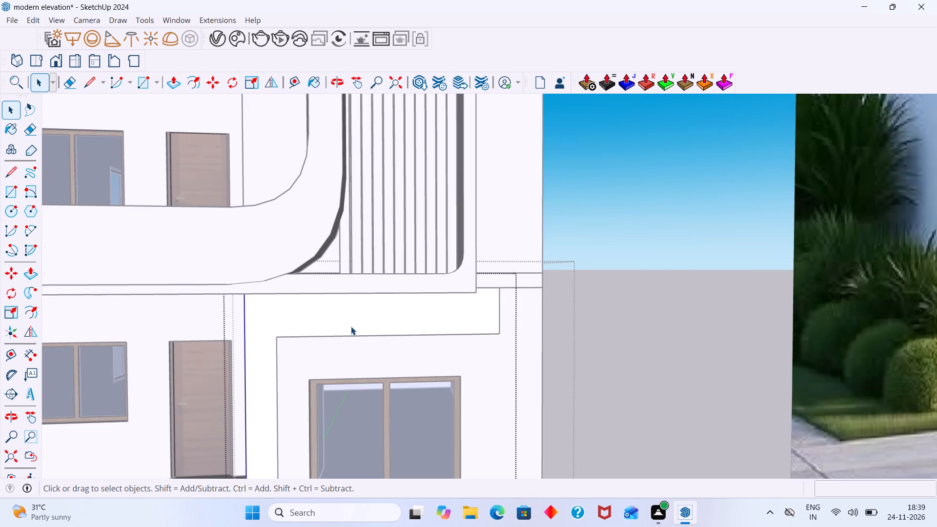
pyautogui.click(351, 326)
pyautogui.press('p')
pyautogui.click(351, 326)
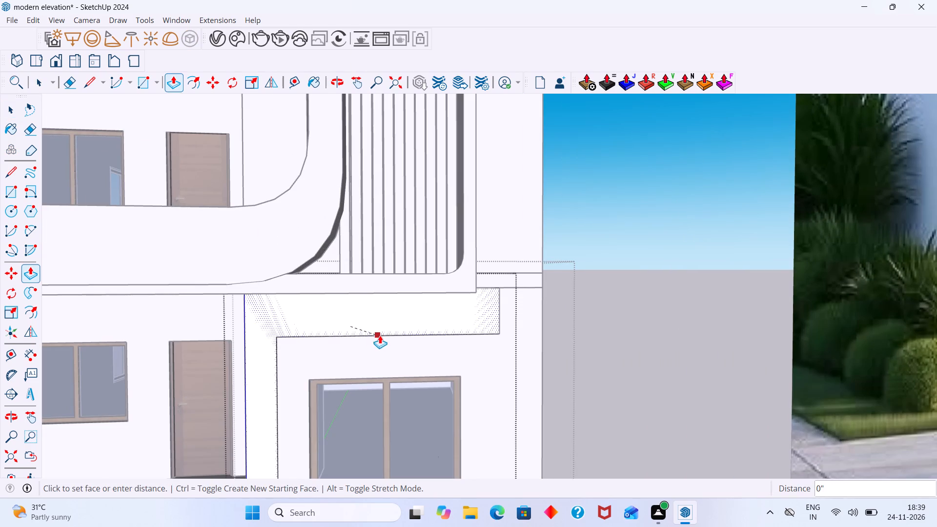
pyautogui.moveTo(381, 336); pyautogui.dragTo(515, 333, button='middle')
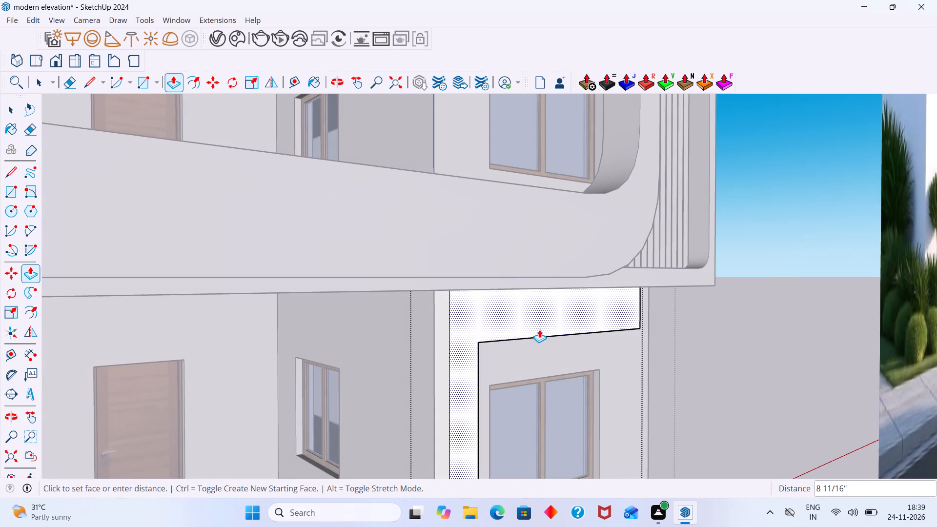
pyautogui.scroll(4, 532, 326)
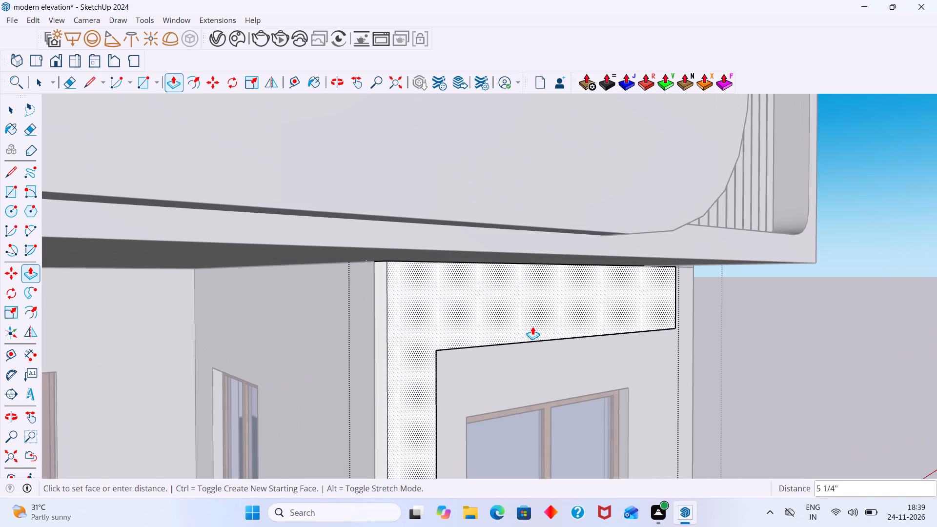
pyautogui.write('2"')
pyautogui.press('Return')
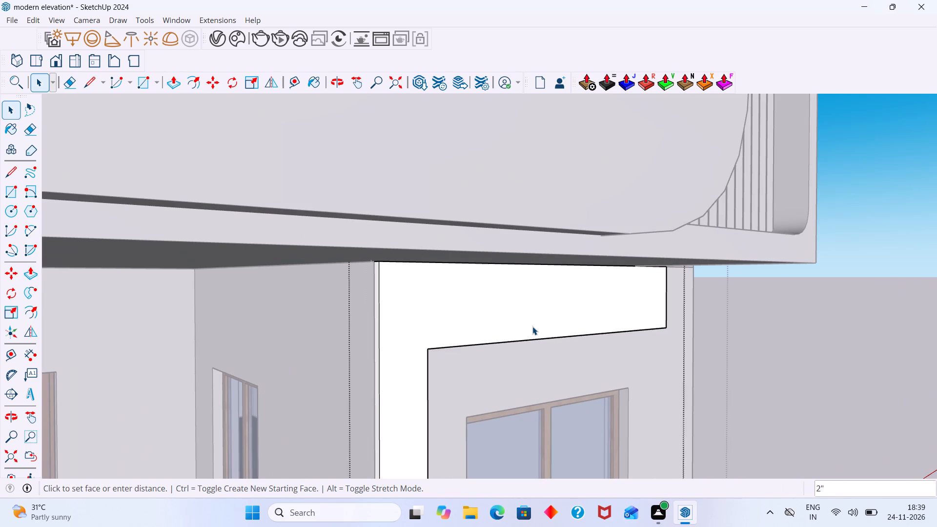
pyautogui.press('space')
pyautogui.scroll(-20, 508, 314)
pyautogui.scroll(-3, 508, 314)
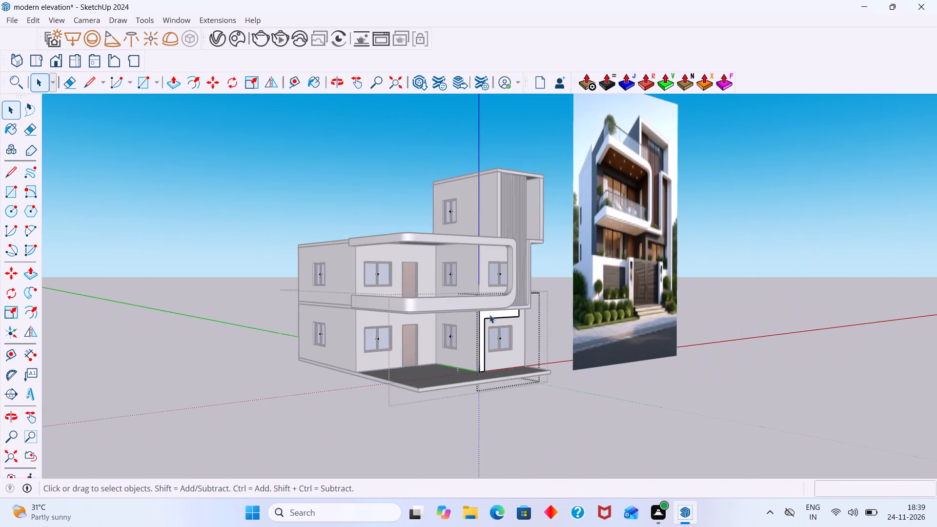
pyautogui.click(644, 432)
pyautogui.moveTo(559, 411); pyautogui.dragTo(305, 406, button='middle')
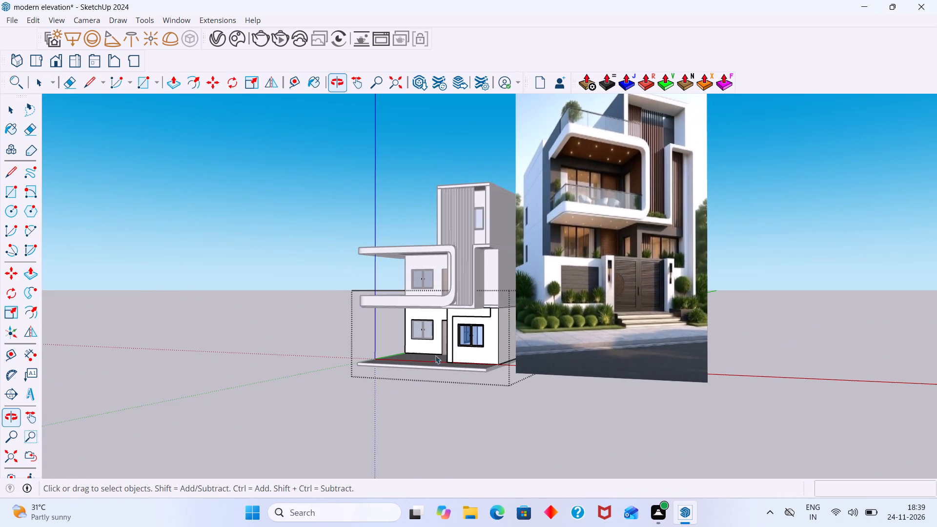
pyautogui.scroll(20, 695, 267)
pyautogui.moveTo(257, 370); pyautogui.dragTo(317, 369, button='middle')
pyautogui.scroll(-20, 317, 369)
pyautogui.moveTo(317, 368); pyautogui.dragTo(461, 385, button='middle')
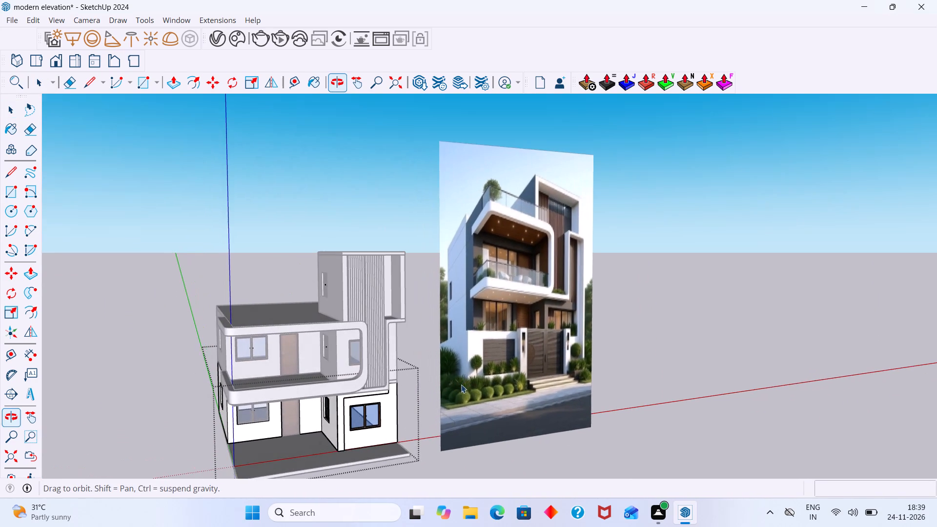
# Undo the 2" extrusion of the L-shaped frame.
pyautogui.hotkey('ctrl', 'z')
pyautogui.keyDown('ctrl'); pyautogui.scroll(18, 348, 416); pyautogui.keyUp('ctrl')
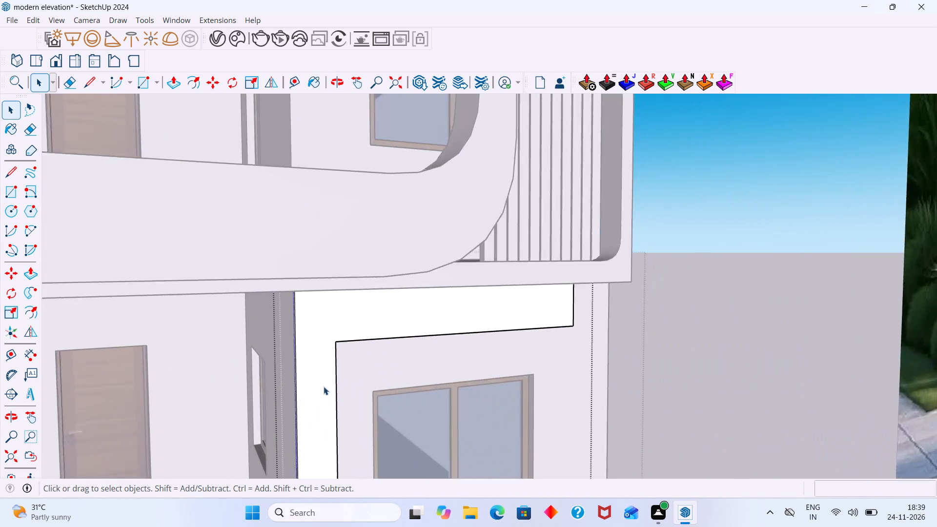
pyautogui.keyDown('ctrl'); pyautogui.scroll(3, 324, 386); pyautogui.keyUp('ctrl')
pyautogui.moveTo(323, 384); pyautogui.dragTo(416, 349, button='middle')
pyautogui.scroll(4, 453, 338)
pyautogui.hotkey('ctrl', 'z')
# Extrude the grouped L-shaped face outward by 5" from the ground-floor front wall, and close the groups open for editing.
pyautogui.scroll(4, 415, 321)
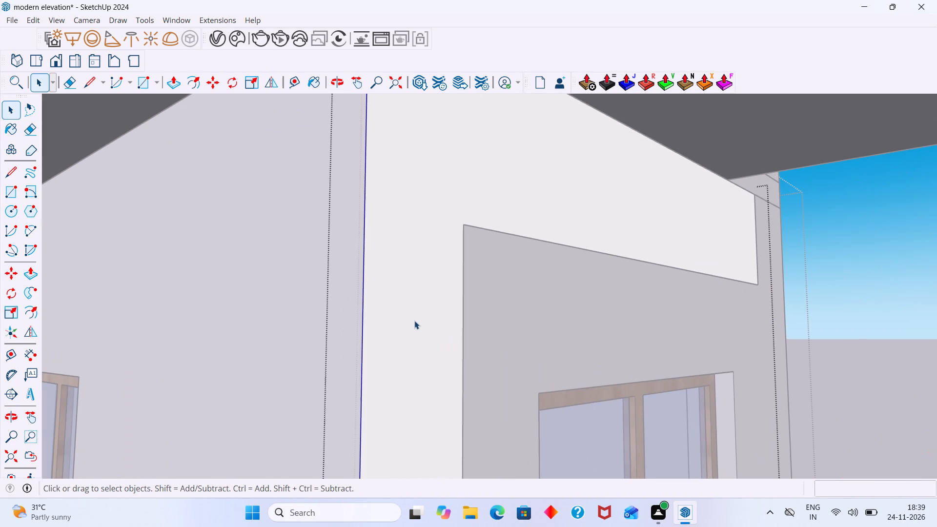
pyautogui.click(414, 321)
pyautogui.press('p')
pyautogui.click(414, 321)
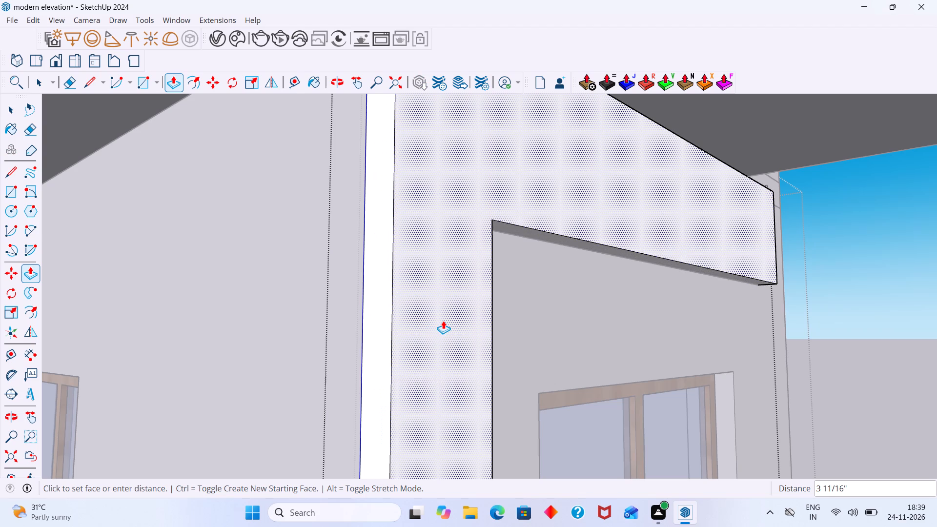
pyautogui.write('5"')
pyautogui.press('Return')
pyautogui.press('space')
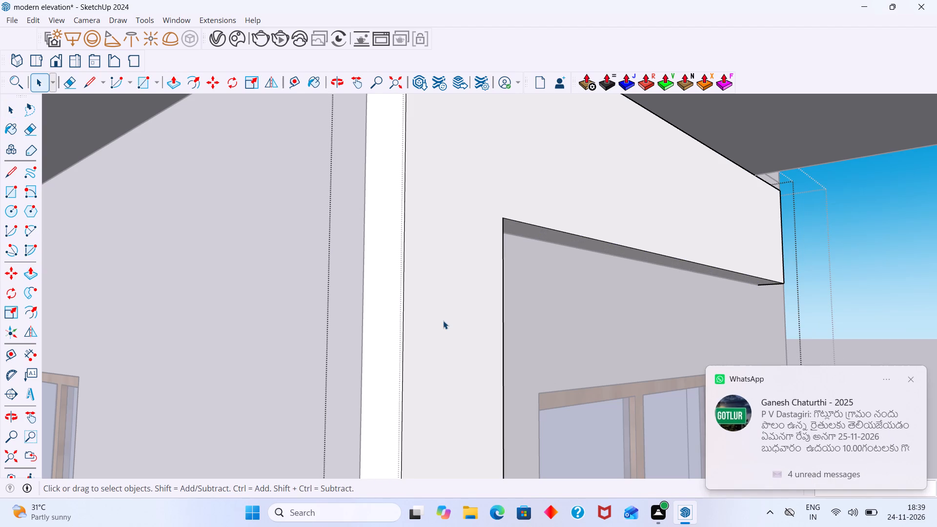
pyautogui.scroll(-7, 453, 317)
pyautogui.click(914, 380)
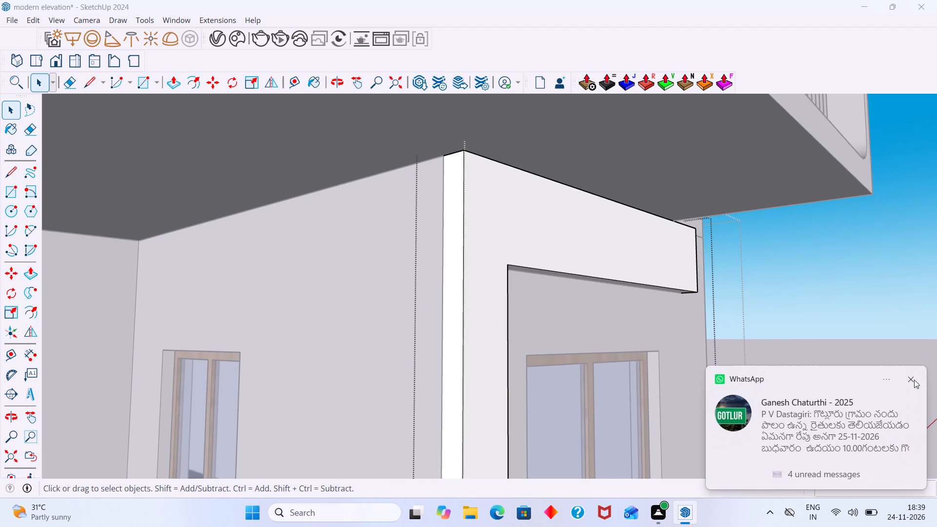
pyautogui.scroll(-11, 794, 324)
pyautogui.moveTo(589, 295); pyautogui.dragTo(447, 303, button='middle')
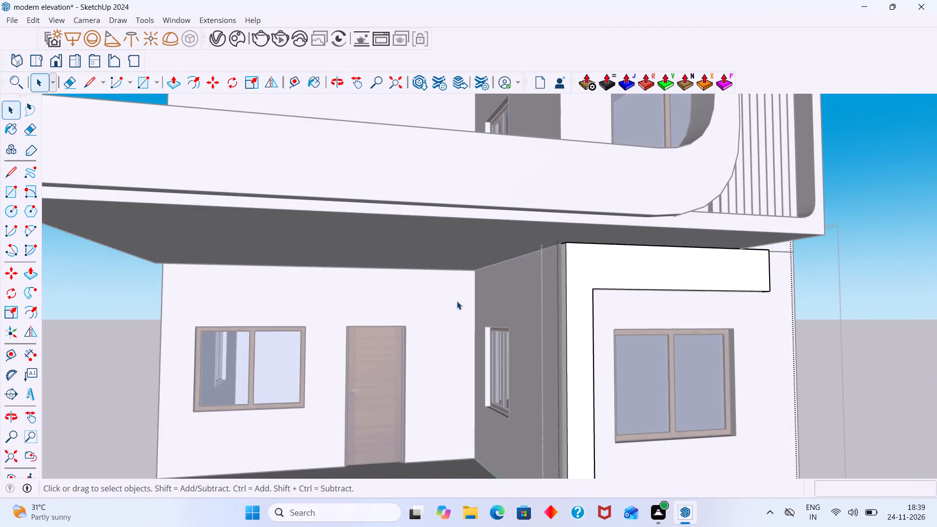
pyautogui.scroll(-12, 457, 301)
pyautogui.click(558, 395)
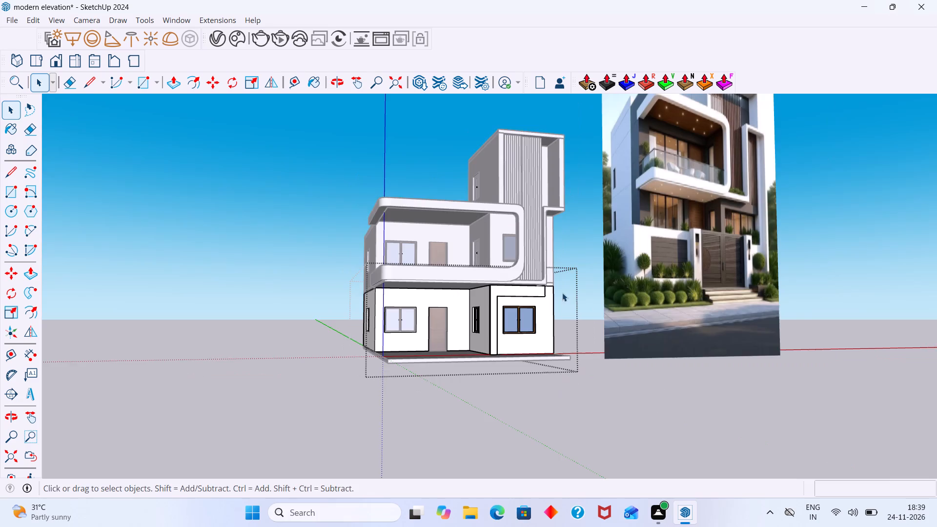
pyautogui.moveTo(536, 312); pyautogui.dragTo(370, 385, button='middle')
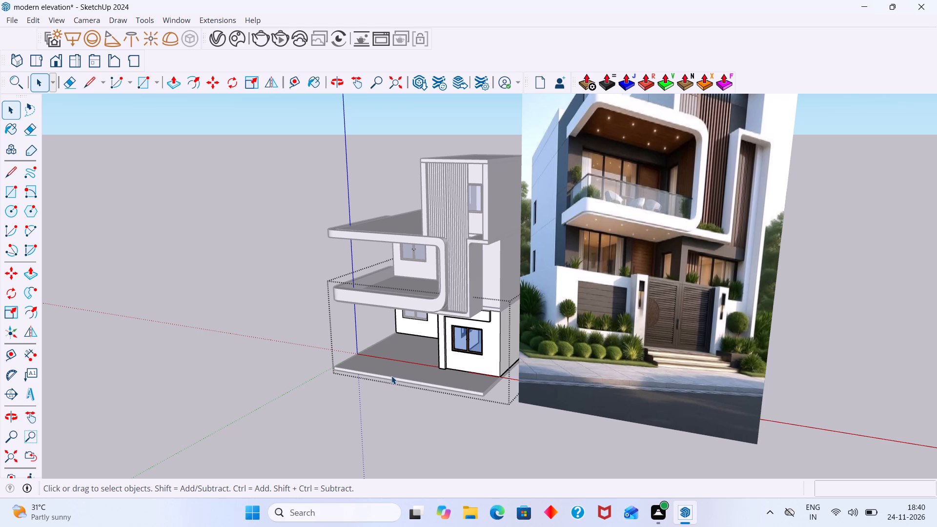
pyautogui.scroll(3, 506, 332)
pyautogui.scroll(-5, 474, 329)
pyautogui.moveTo(461, 330); pyautogui.dragTo(485, 330, button='middle')
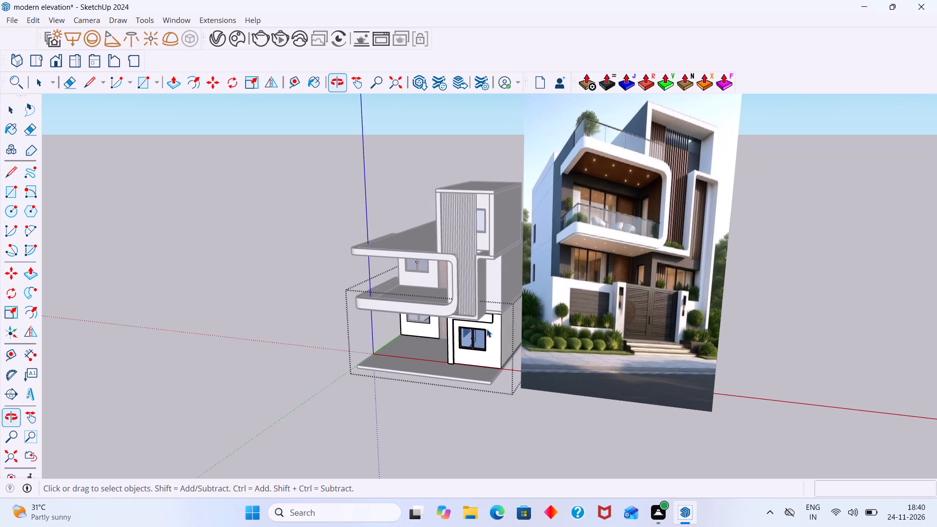
pyautogui.moveTo(483, 326); pyautogui.dragTo(384, 328, button='middle')
pyautogui.click(420, 409)
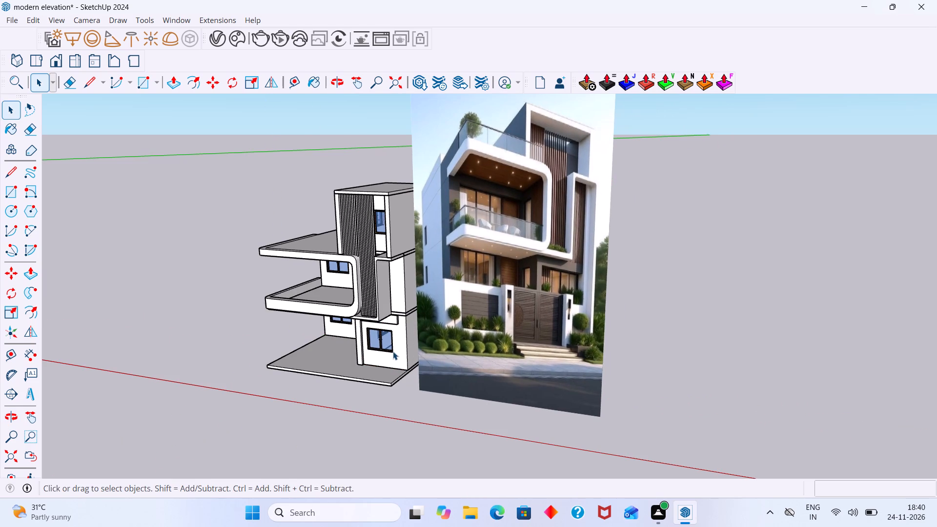
# Compare the model's overall front elevation with the reference image, viewing it from several angles around the slatted tower.
pyautogui.moveTo(411, 326); pyautogui.dragTo(362, 335, button='middle')
pyautogui.scroll(-1, 365, 323)
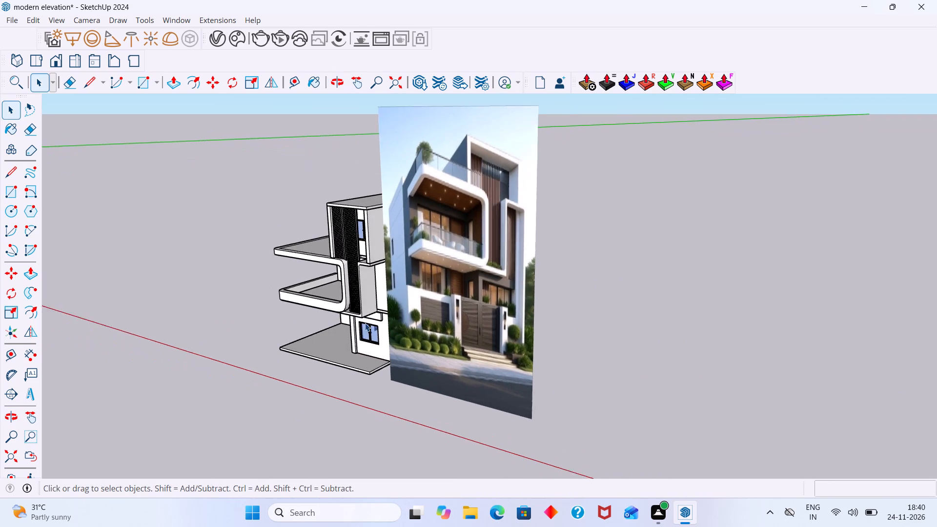
pyautogui.scroll(-1, 365, 323)
pyautogui.moveTo(365, 323); pyautogui.dragTo(616, 287, button='middle')
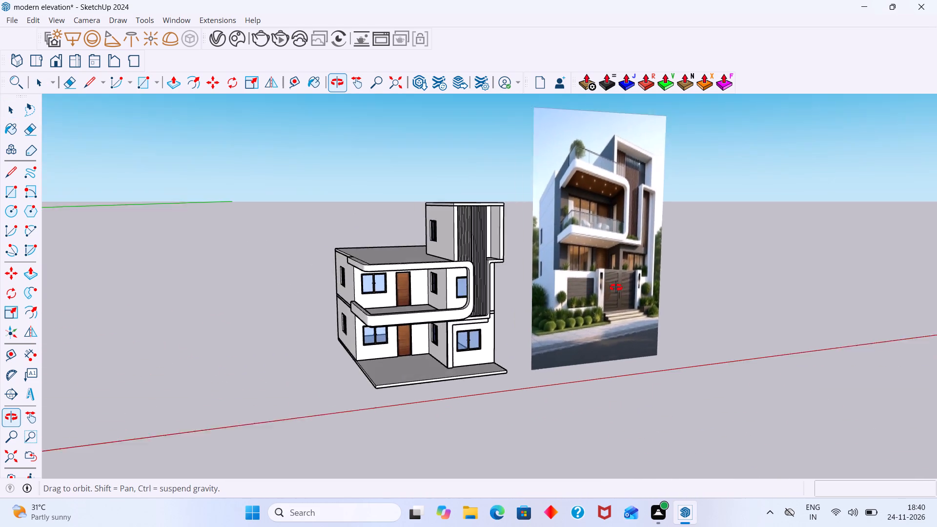
pyautogui.moveTo(616, 287); pyautogui.dragTo(435, 303, button='middle')
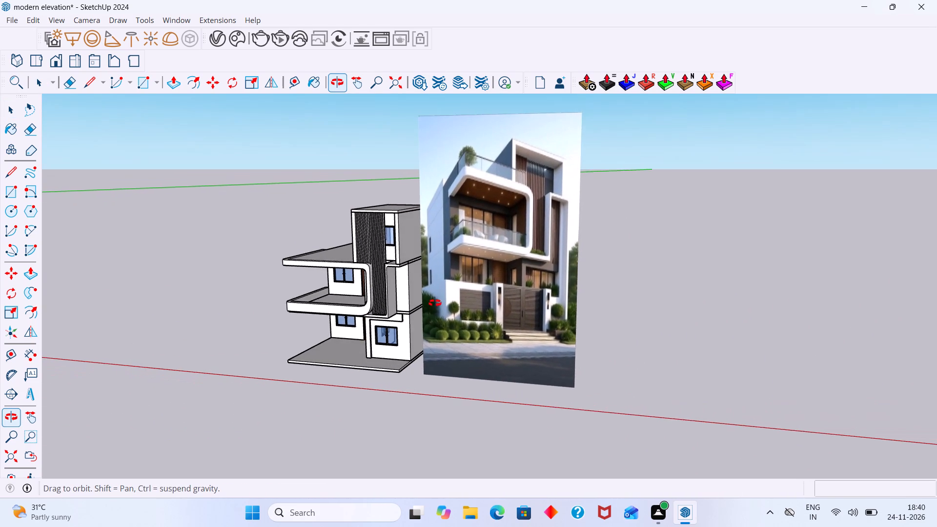
pyautogui.moveTo(435, 303); pyautogui.dragTo(365, 324, button='middle')
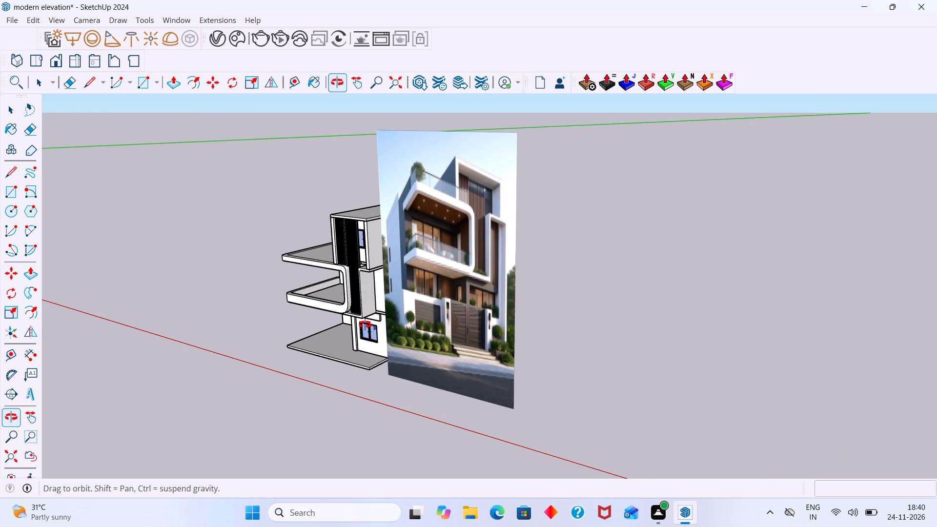
pyautogui.moveTo(365, 324); pyautogui.dragTo(426, 304, button='middle')
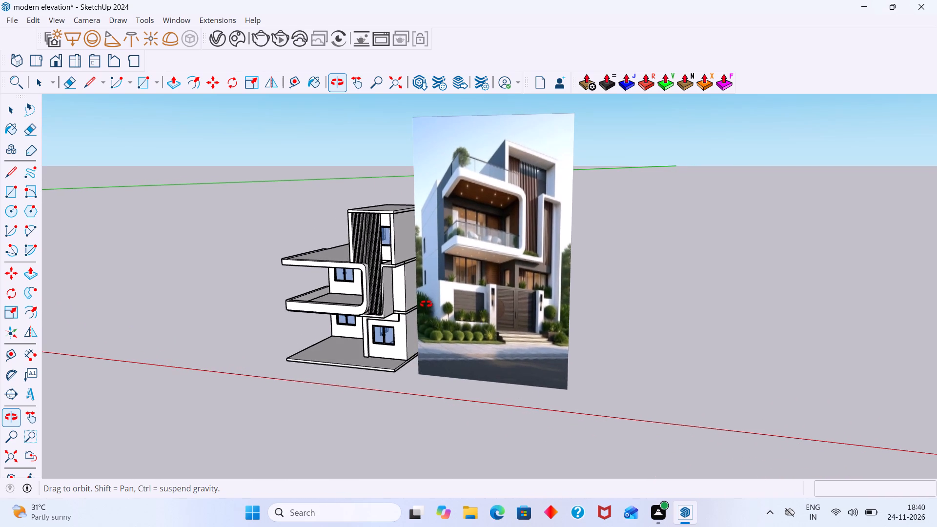
pyautogui.moveTo(426, 304); pyautogui.dragTo(430, 303, button='middle')
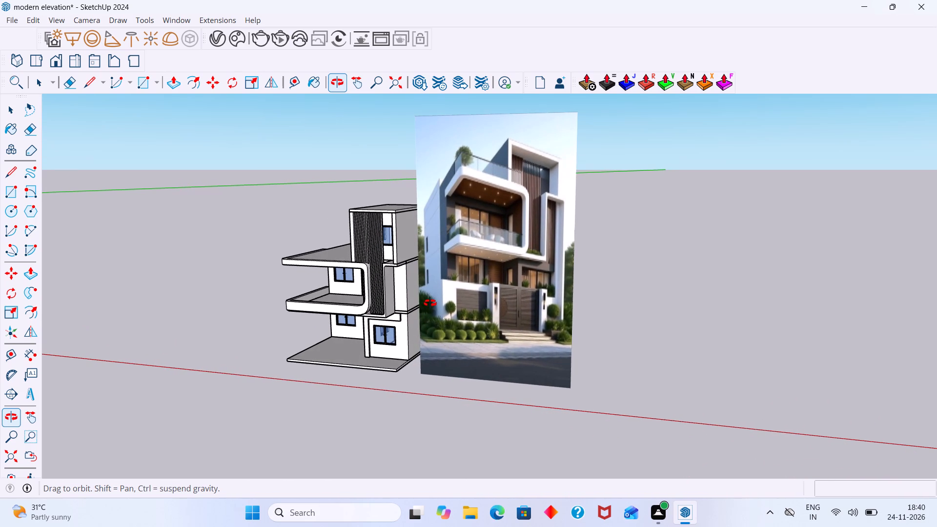
pyautogui.moveTo(430, 303); pyautogui.dragTo(430, 297, button='middle')
pyautogui.scroll(7, 409, 258)
pyautogui.scroll(-2, 400, 264)
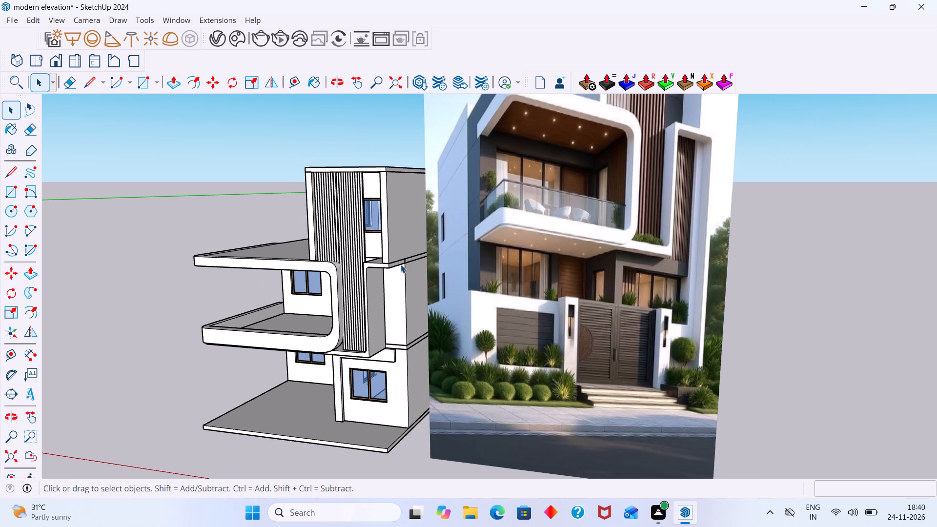
pyautogui.scroll(-2, 403, 266)
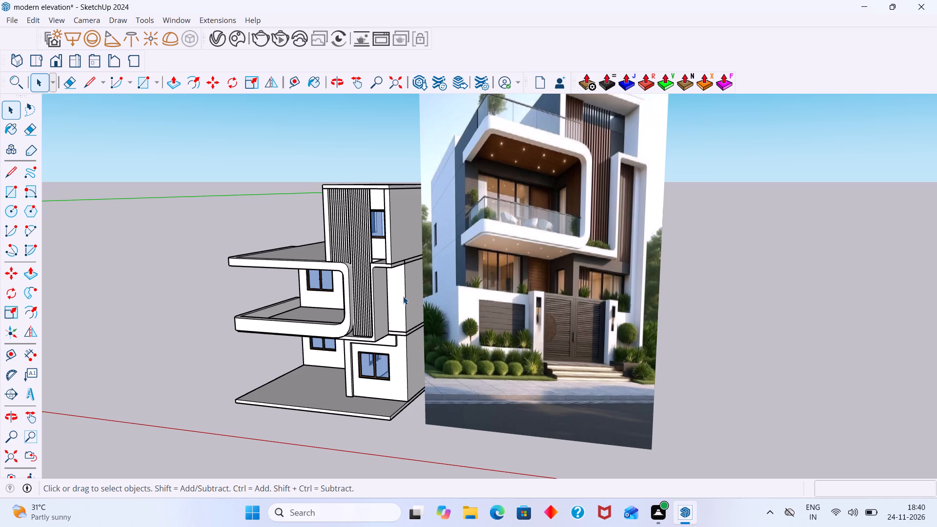
pyautogui.scroll(-2, 403, 297)
pyautogui.scroll(-6, 724, 201)
pyautogui.scroll(4, 653, 229)
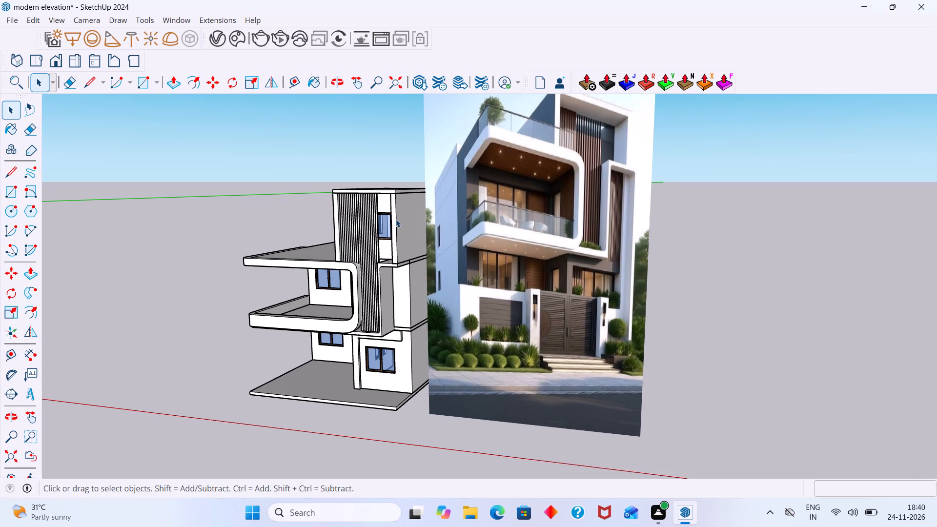
# Examine the top-storey box, its slatted screen and the frame arm below it against the reference image.
pyautogui.moveTo(387, 270); pyautogui.dragTo(427, 282, button='middle')
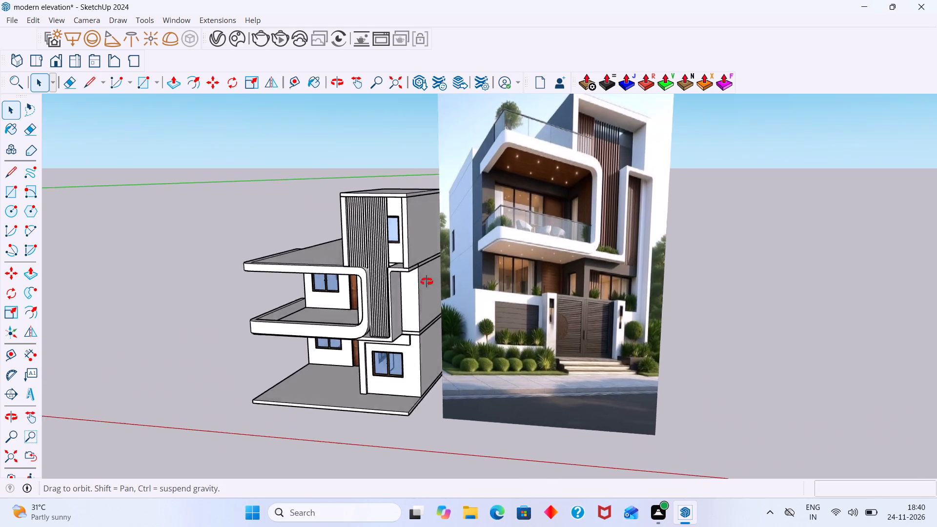
pyautogui.moveTo(427, 282); pyautogui.dragTo(594, 274, button='middle')
pyautogui.scroll(6, 519, 207)
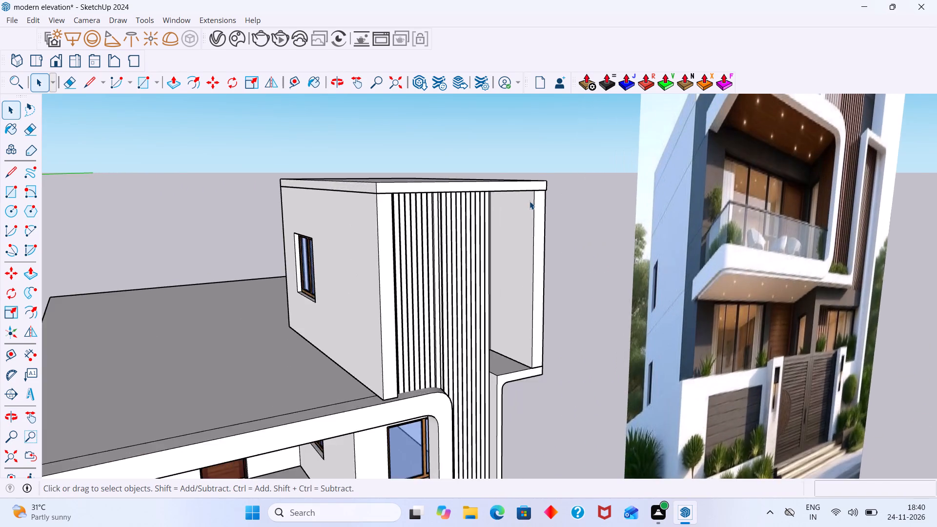
pyautogui.scroll(2, 530, 201)
pyautogui.moveTo(519, 202); pyautogui.dragTo(350, 216, button='middle')
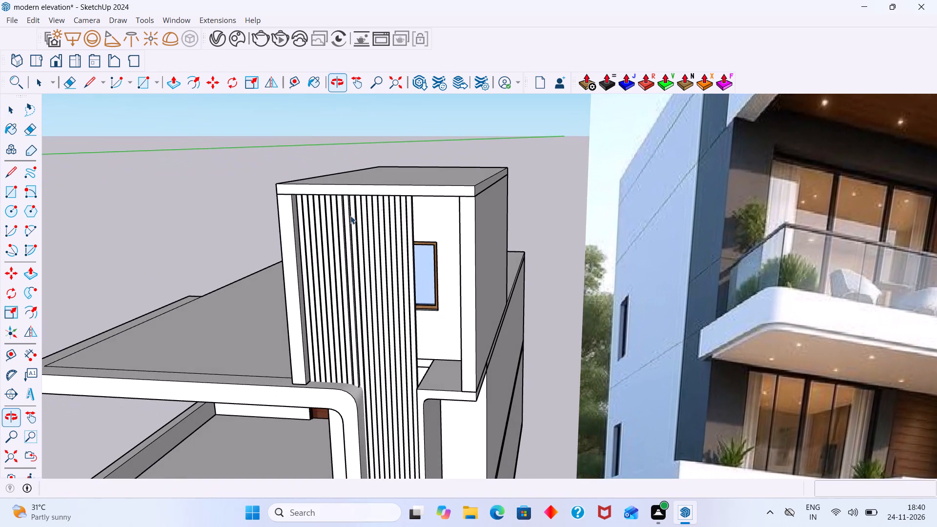
pyautogui.moveTo(473, 202); pyautogui.dragTo(470, 199, button='middle')
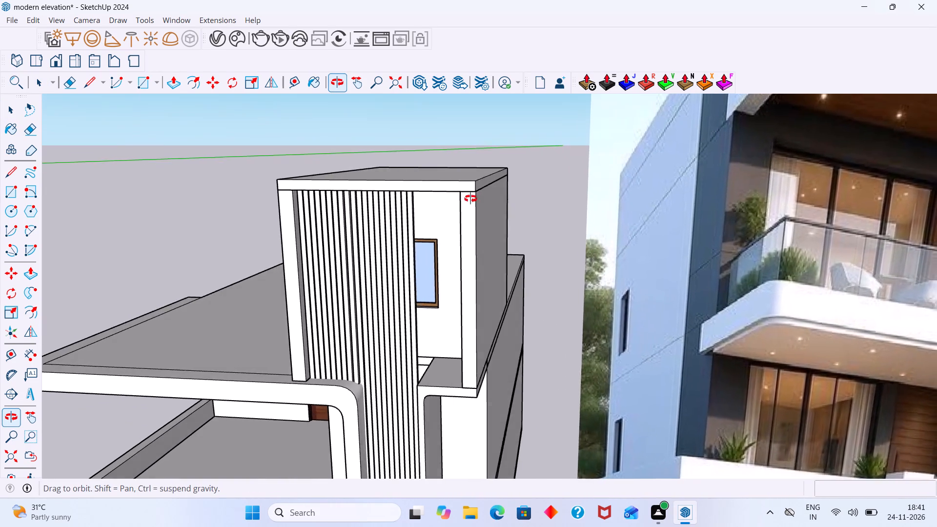
pyautogui.moveTo(470, 199); pyautogui.dragTo(452, 197, button='middle')
pyautogui.scroll(-14, 452, 197)
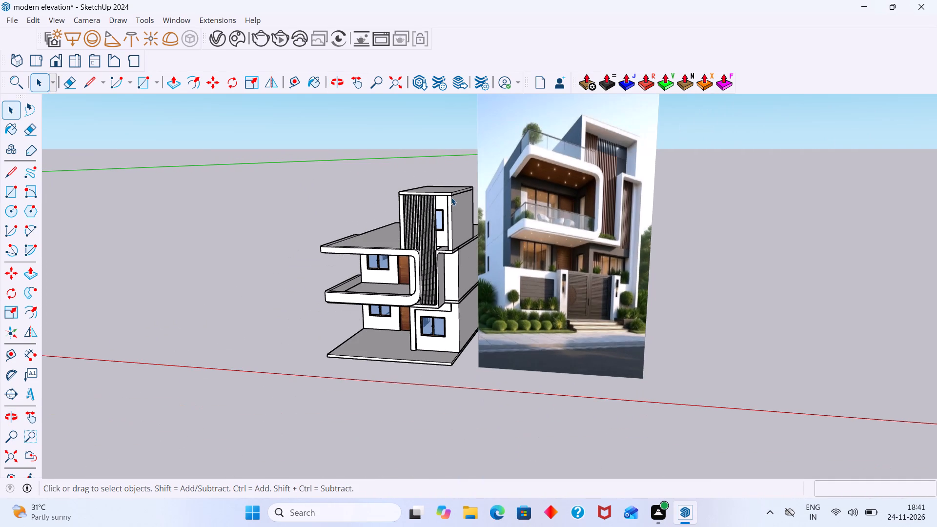
pyautogui.scroll(1, 447, 197)
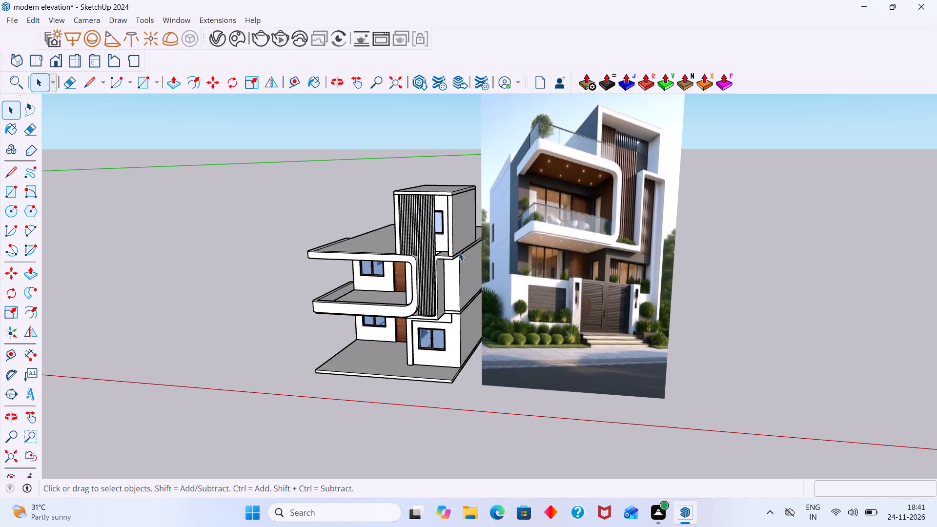
pyautogui.moveTo(457, 257); pyautogui.dragTo(468, 258, button='middle')
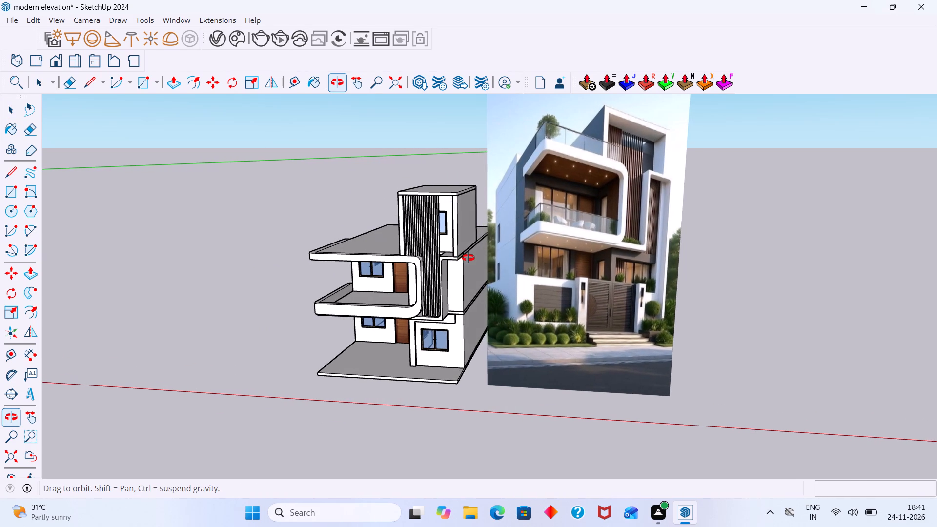
pyautogui.moveTo(468, 258); pyautogui.dragTo(450, 258, button='middle')
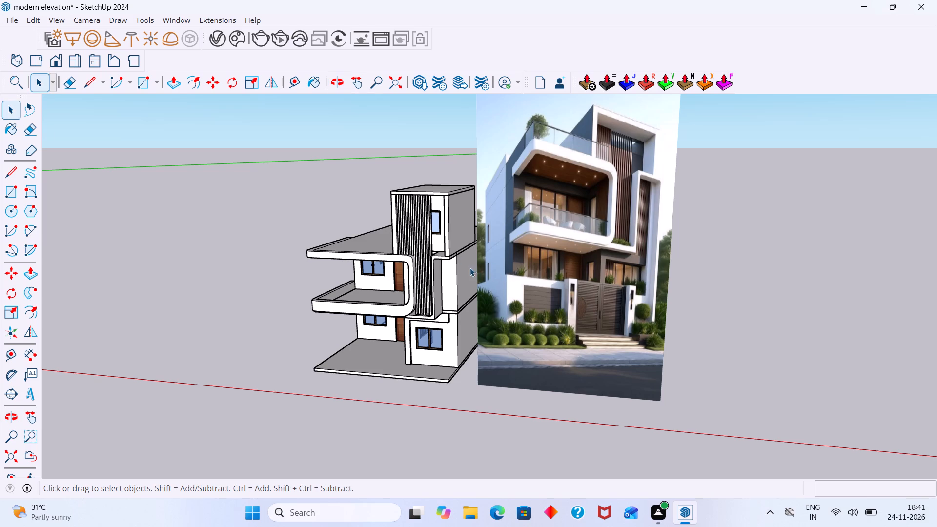
pyautogui.scroll(1, 462, 266)
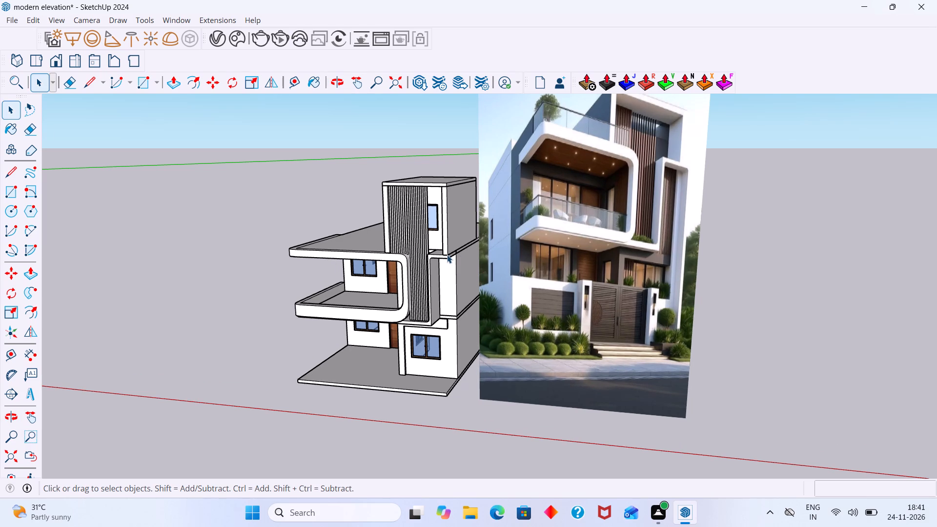
pyautogui.middleClick(450, 254)
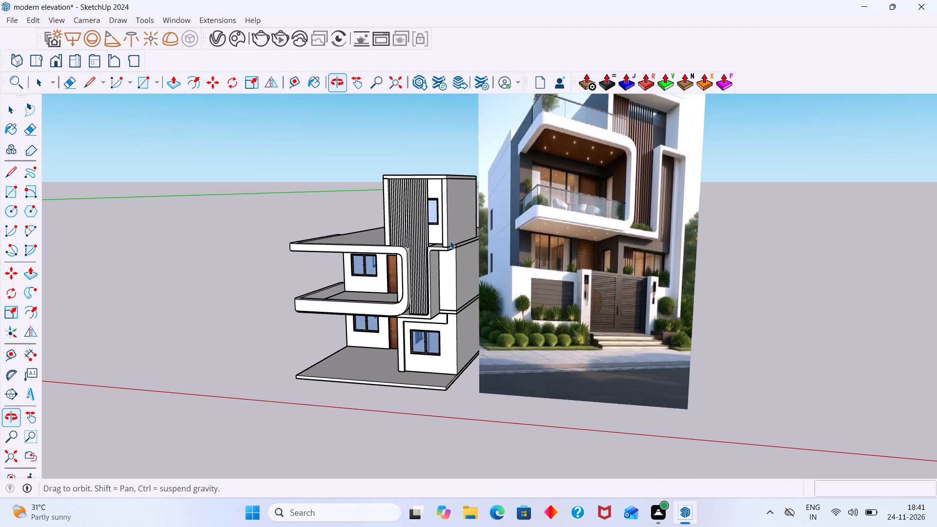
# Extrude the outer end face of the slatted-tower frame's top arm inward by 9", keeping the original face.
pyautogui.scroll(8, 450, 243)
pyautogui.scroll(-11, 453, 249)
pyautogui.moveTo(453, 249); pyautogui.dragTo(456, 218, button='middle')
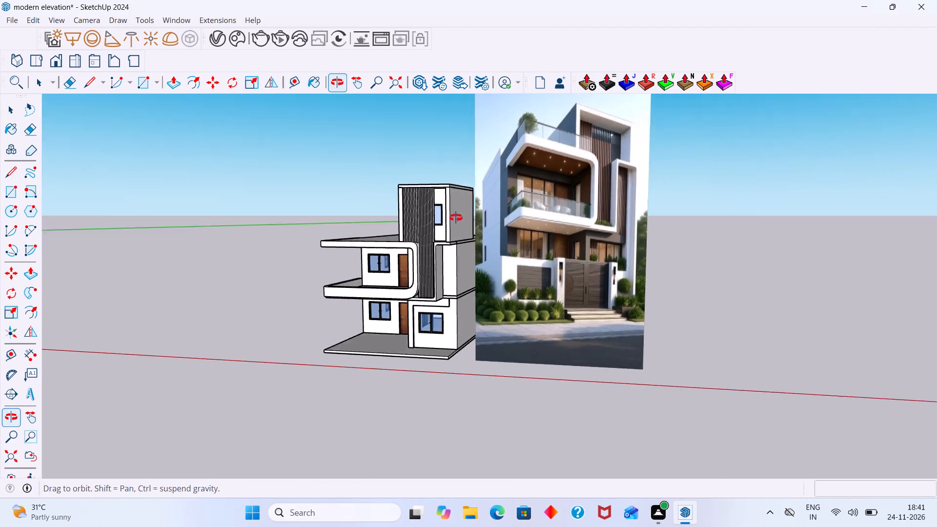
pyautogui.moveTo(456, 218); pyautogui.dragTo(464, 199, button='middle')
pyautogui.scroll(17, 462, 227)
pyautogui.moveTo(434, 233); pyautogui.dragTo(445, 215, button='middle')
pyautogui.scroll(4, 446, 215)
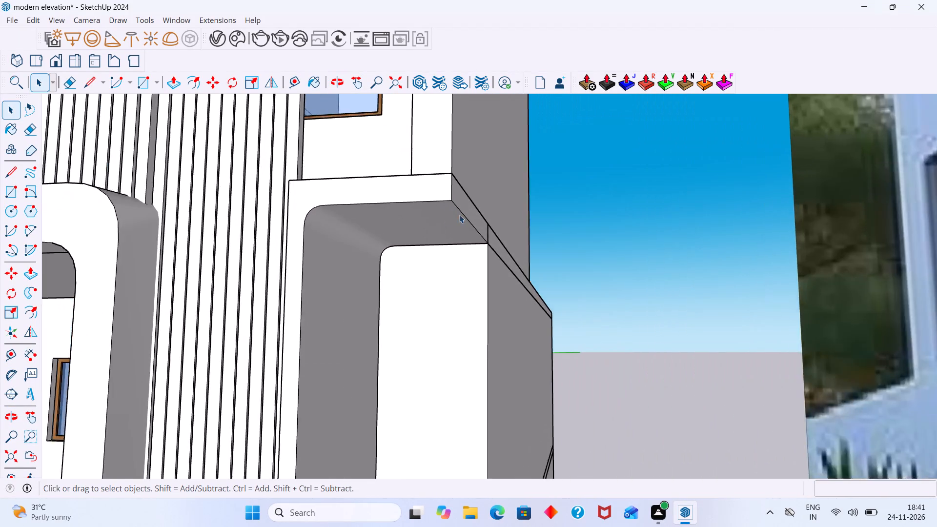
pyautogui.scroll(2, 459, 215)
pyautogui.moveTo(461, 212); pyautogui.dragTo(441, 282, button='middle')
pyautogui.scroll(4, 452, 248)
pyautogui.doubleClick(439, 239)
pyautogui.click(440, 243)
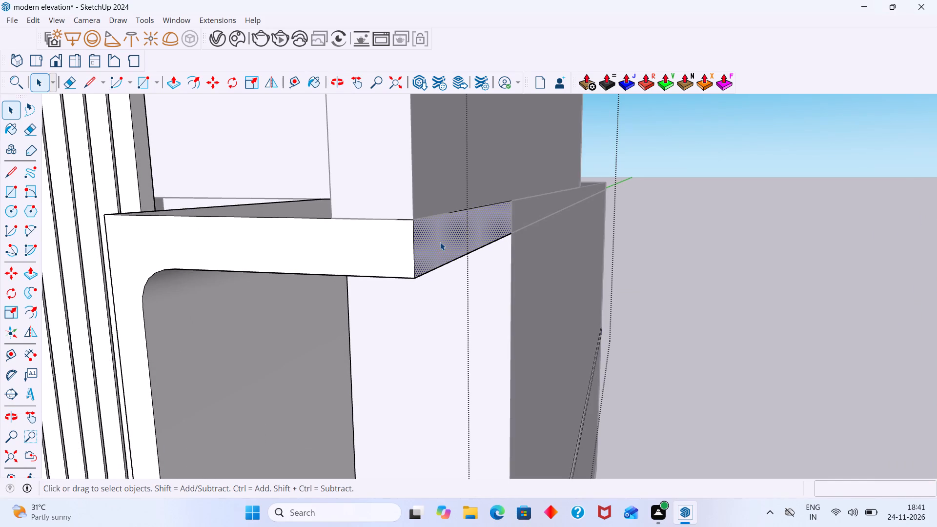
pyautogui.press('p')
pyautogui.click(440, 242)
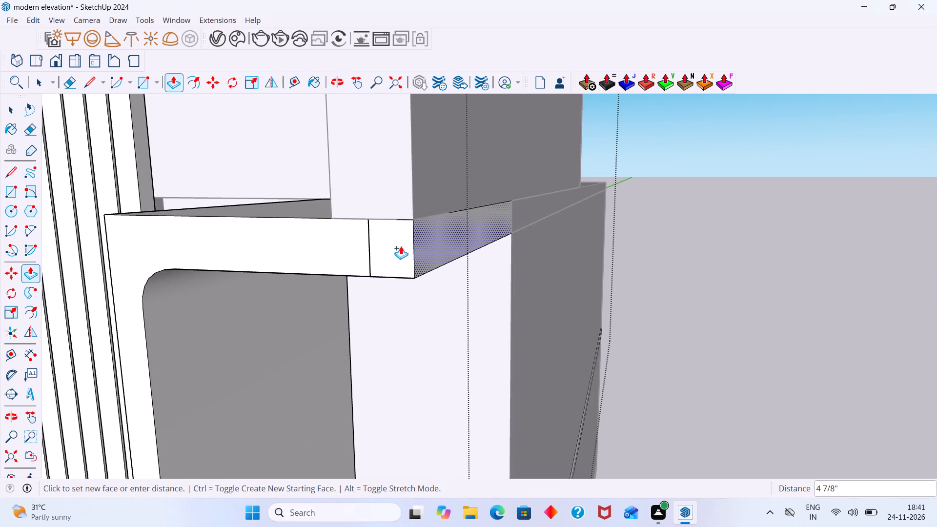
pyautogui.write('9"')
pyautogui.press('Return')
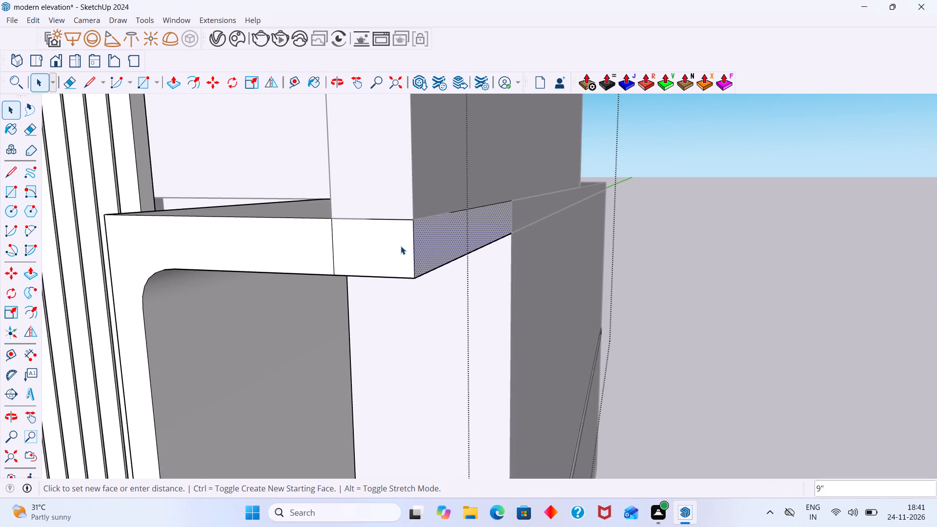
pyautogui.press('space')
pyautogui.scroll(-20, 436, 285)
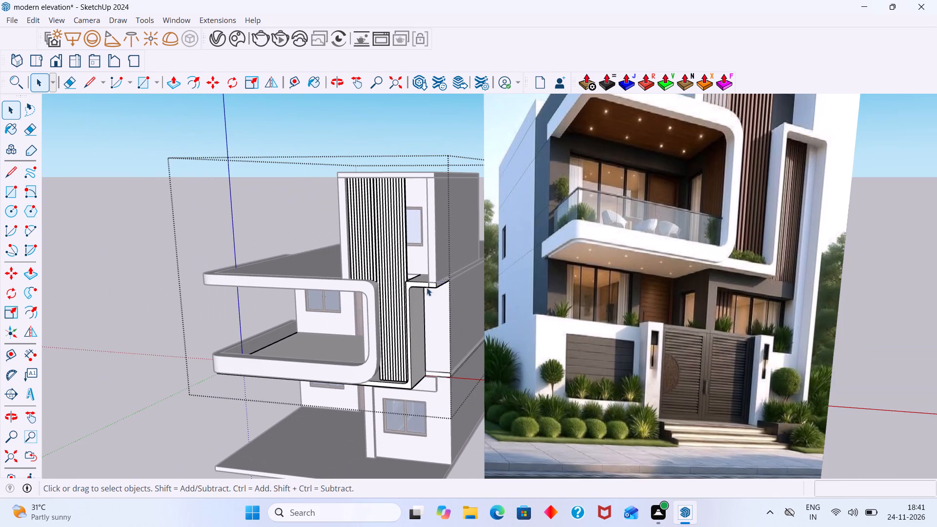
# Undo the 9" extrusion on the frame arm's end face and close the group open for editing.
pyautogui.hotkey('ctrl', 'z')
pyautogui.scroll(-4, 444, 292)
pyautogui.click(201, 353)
# Extrude the outer end face of the slatted-tower frame's top arm inward by 4.5", keeping the original face.
pyautogui.scroll(11, 407, 295)
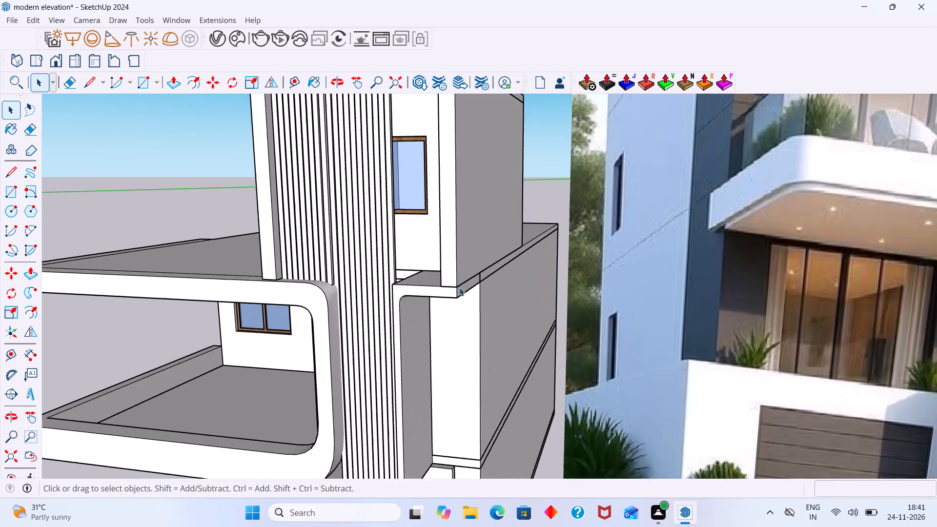
pyautogui.scroll(14, 459, 287)
pyautogui.click(458, 289)
pyautogui.tripleClick(466, 290)
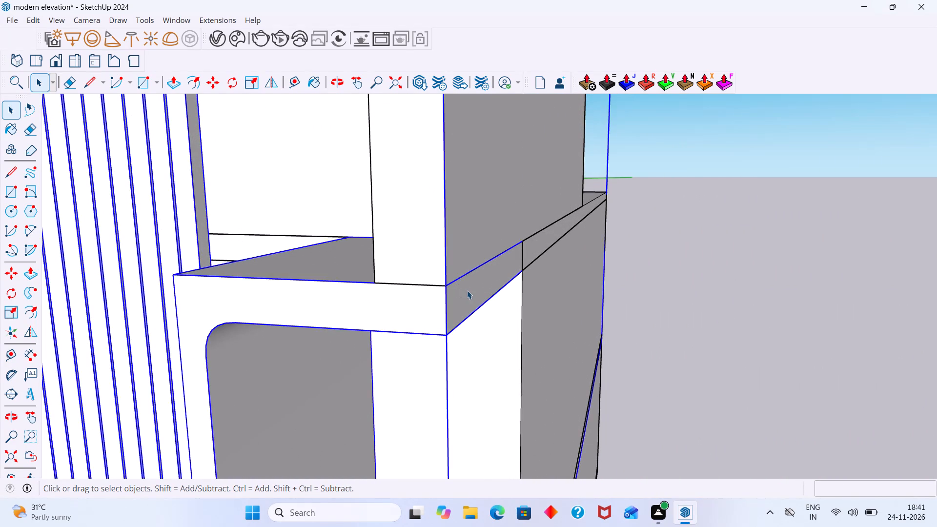
pyautogui.doubleClick(467, 290)
pyautogui.click(470, 299)
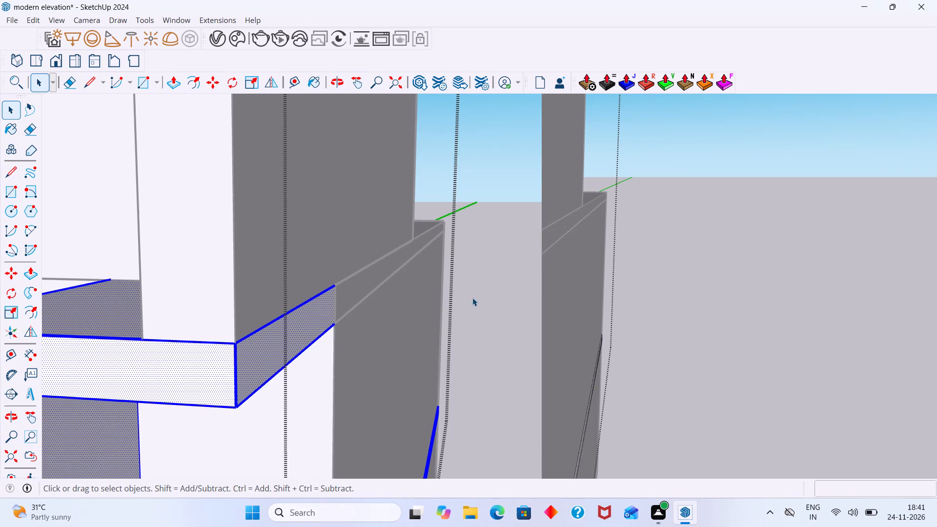
pyautogui.click(473, 298)
pyautogui.click(477, 298)
pyautogui.click(467, 304)
pyautogui.press('p')
pyautogui.click(467, 304)
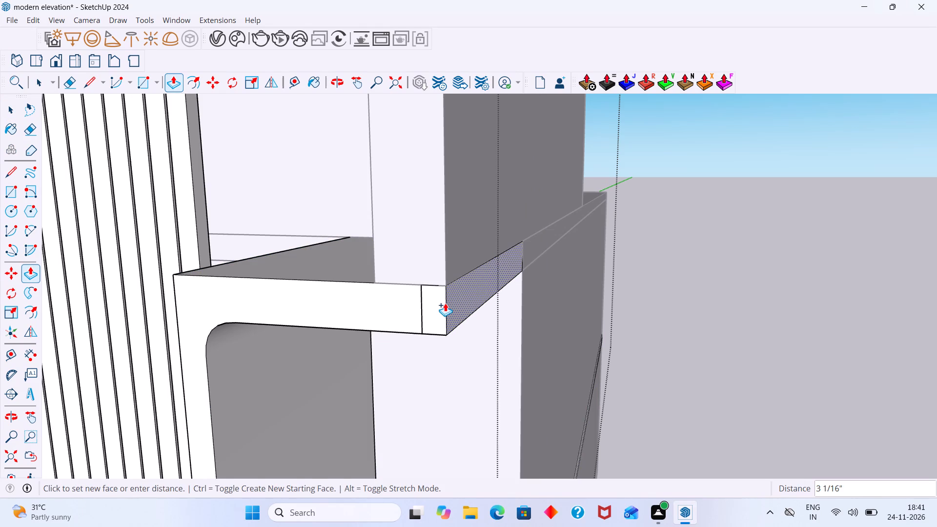
pyautogui.write('4.5"')
pyautogui.press('Return')
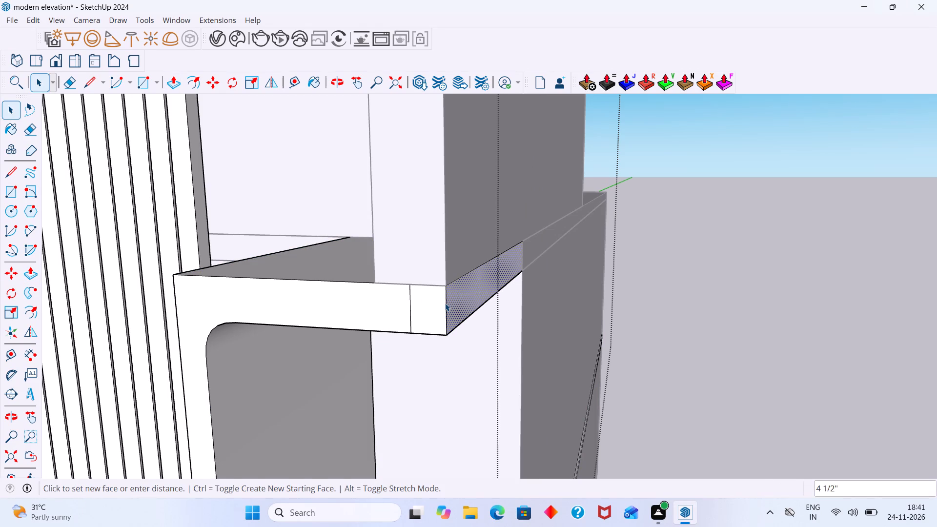
pyautogui.press('space')
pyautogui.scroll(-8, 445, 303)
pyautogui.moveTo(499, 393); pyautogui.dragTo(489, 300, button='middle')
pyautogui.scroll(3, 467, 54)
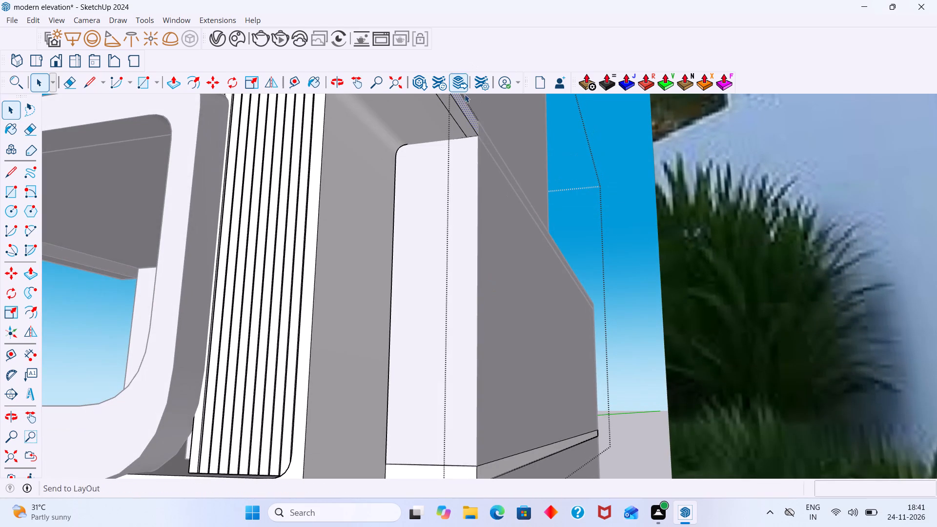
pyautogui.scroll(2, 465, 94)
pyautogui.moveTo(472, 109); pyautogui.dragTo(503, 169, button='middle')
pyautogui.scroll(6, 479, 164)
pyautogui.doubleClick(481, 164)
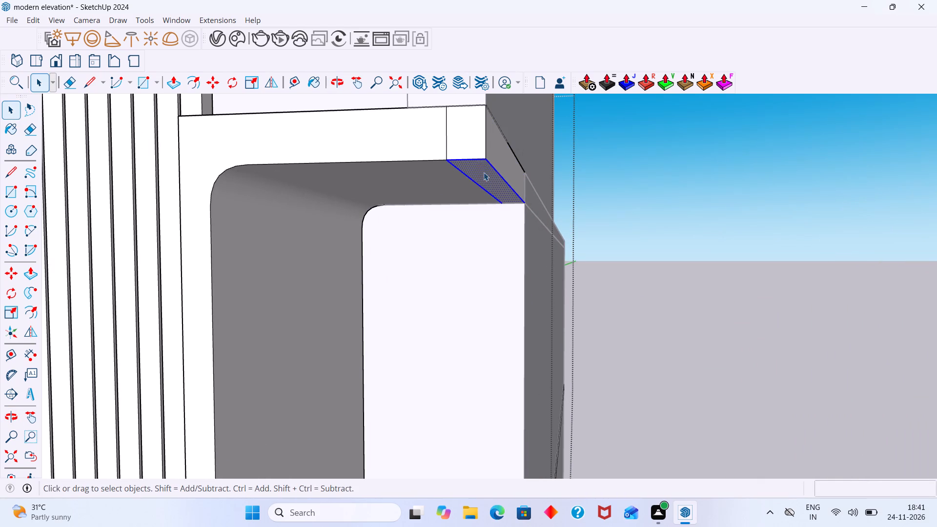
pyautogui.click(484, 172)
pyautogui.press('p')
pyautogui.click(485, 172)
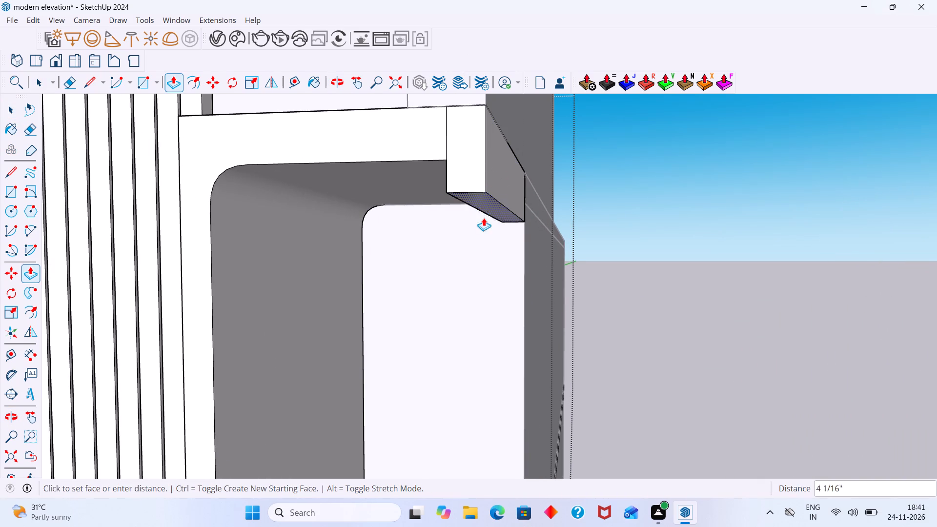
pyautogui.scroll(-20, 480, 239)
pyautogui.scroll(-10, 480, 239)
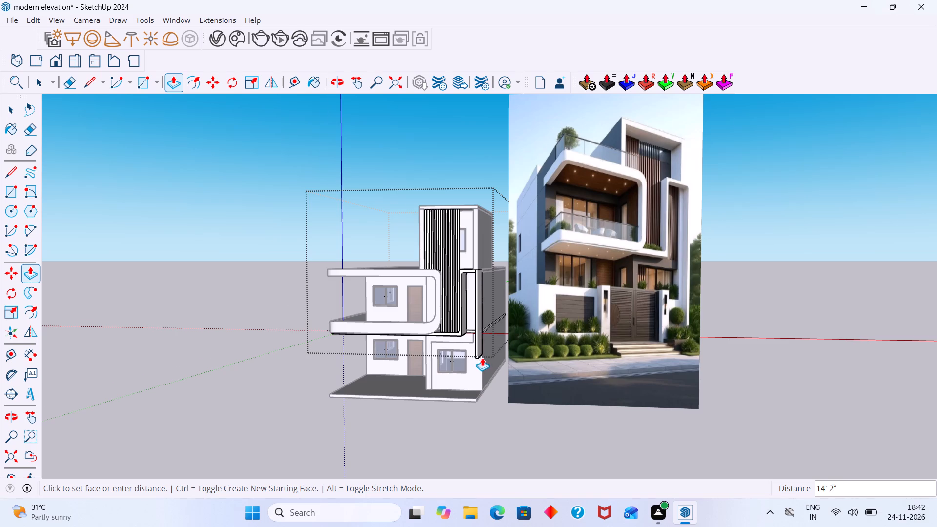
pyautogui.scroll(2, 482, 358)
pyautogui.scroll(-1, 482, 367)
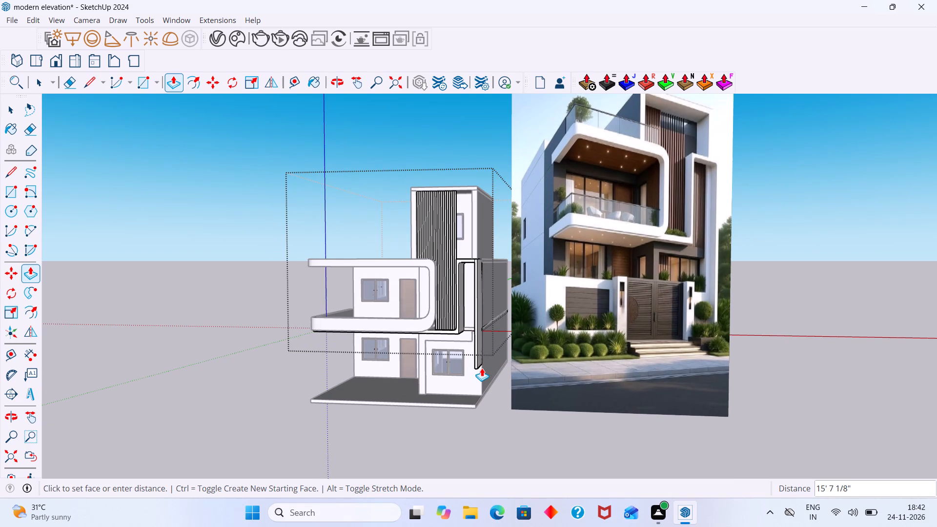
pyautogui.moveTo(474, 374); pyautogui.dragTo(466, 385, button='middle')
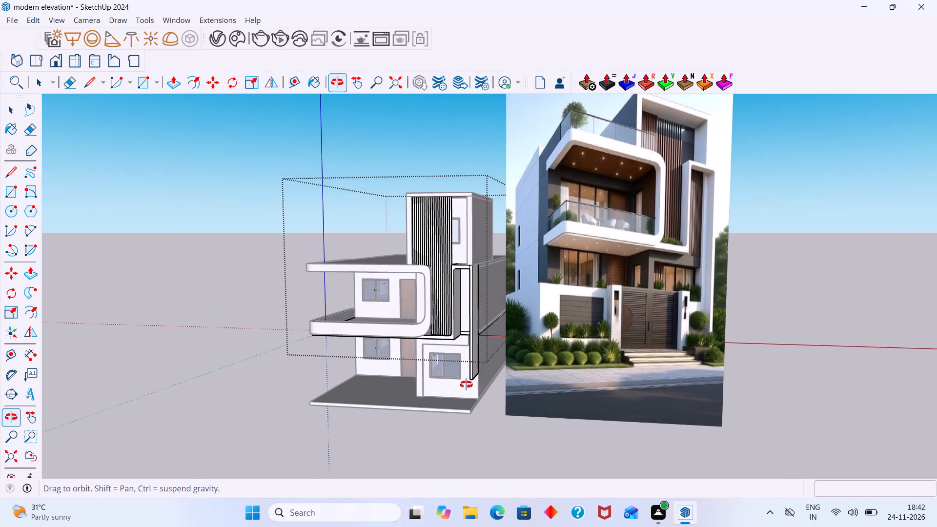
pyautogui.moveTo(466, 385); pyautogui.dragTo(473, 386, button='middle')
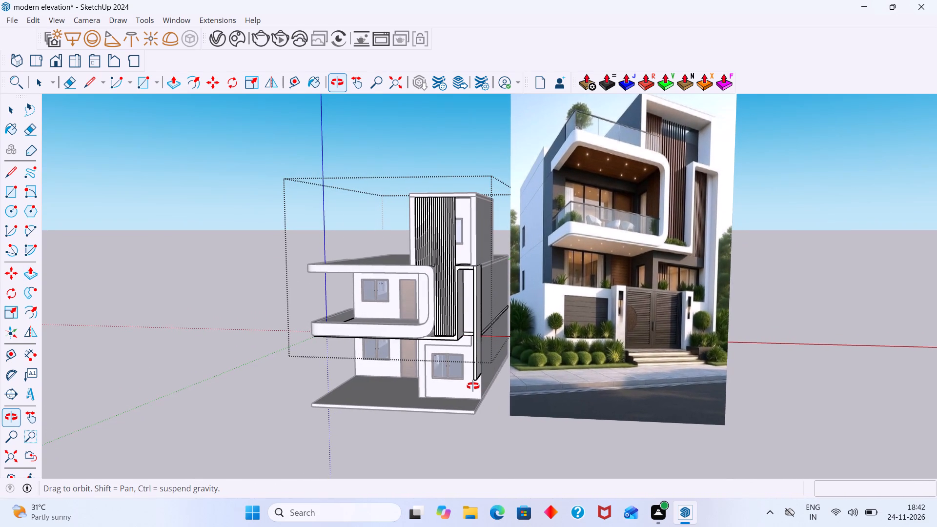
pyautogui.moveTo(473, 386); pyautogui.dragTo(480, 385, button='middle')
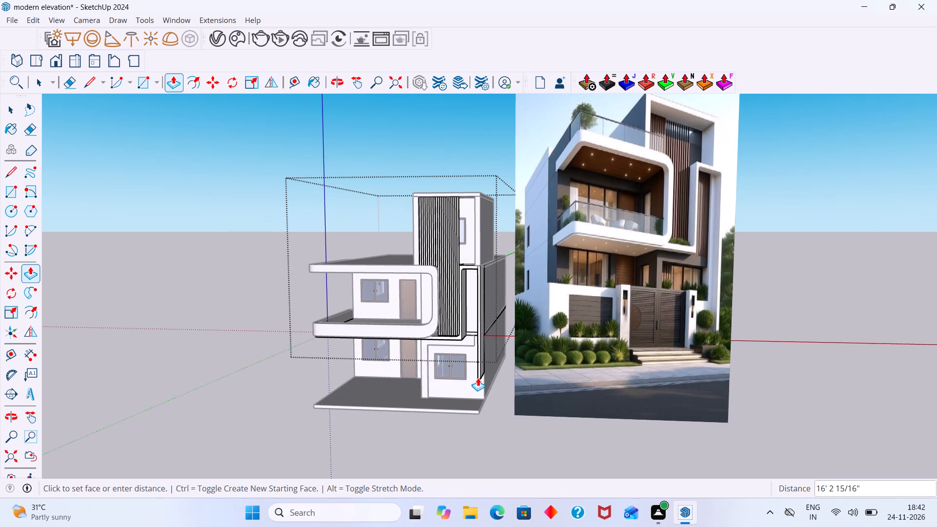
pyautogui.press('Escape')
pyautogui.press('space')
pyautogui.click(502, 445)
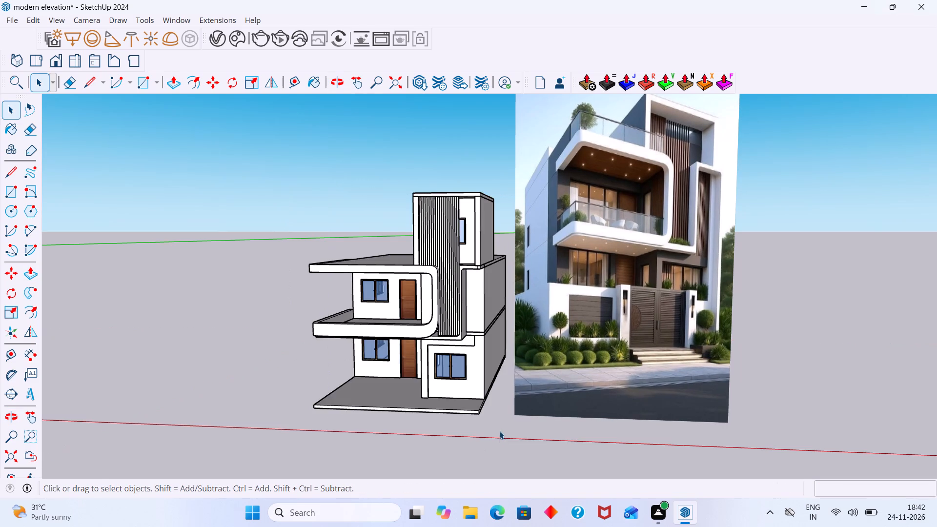
# Examine the ground-floor front wall and the plain wall above it beside the slatted tower against the reference image.
pyautogui.moveTo(470, 374); pyautogui.dragTo(542, 369, button='middle')
pyautogui.scroll(7, 517, 309)
pyautogui.moveTo(518, 331); pyautogui.dragTo(502, 305, button='middle')
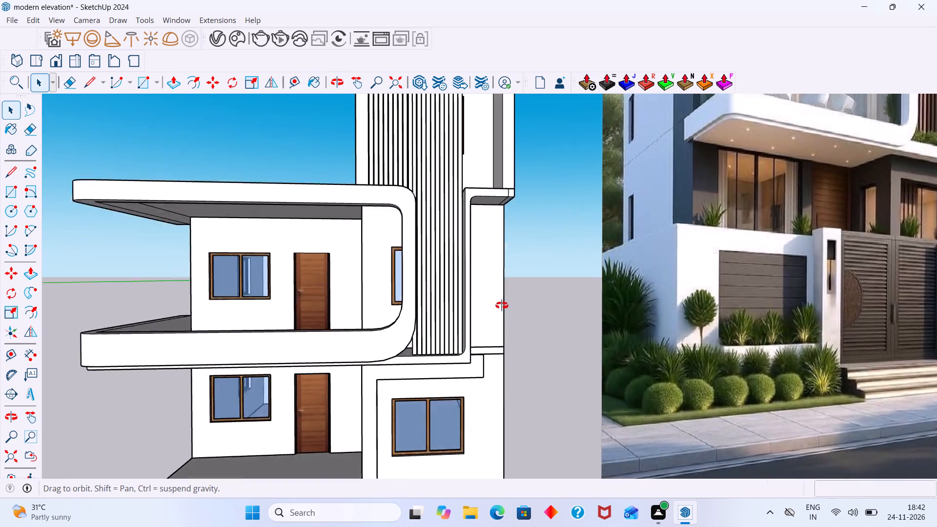
pyautogui.moveTo(502, 305); pyautogui.dragTo(423, 284, button='middle')
pyautogui.scroll(4, 430, 325)
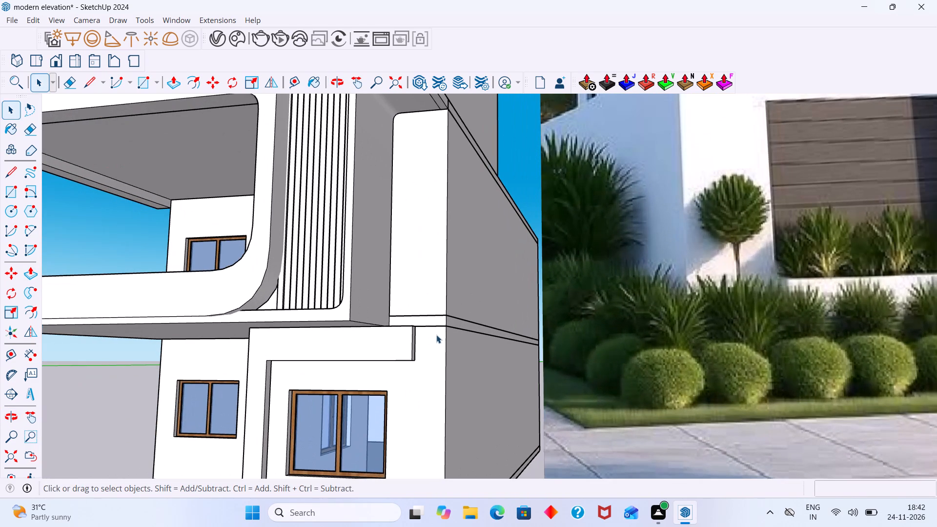
pyautogui.click(434, 335)
pyautogui.doubleClick(432, 346)
pyautogui.click(430, 369)
pyautogui.scroll(-11, 434, 367)
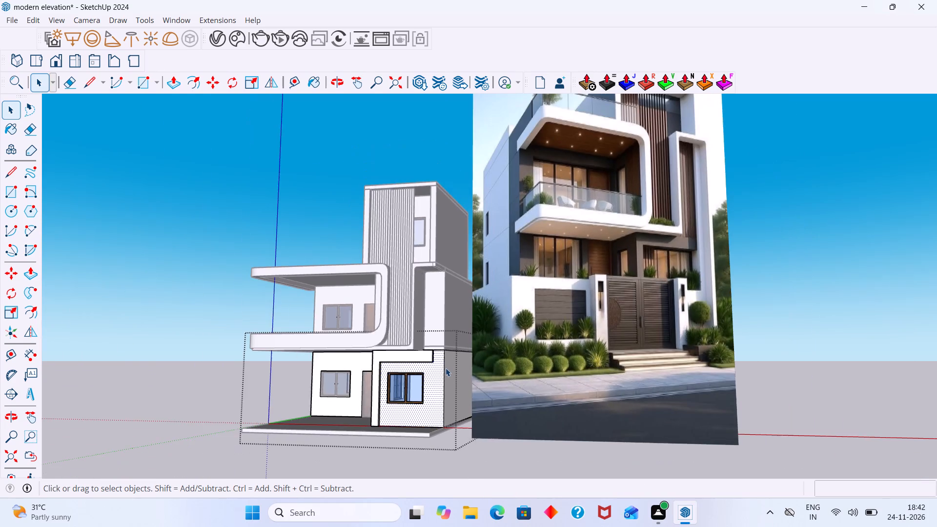
pyautogui.moveTo(445, 374); pyautogui.dragTo(443, 396, button='middle')
pyautogui.scroll(2, 435, 316)
pyautogui.scroll(-3, 435, 316)
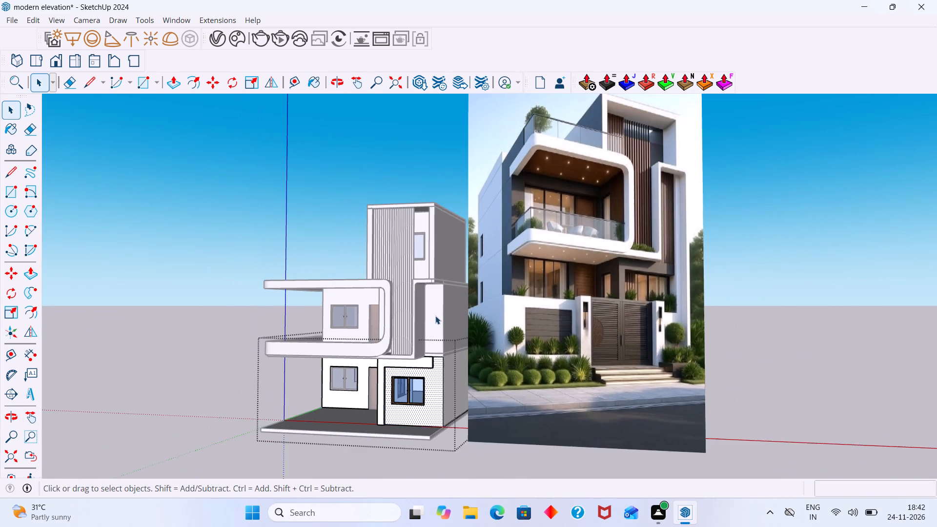
pyautogui.scroll(-1, 435, 316)
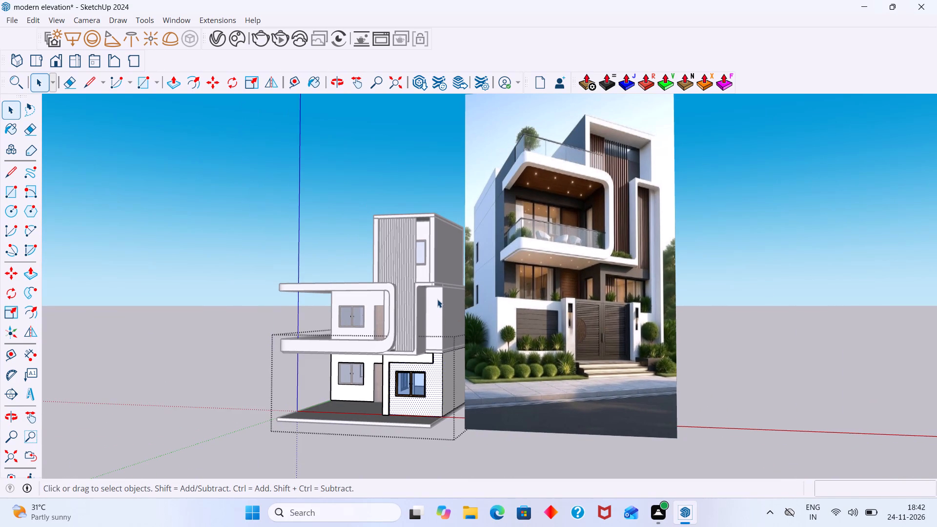
pyautogui.scroll(5, 435, 406)
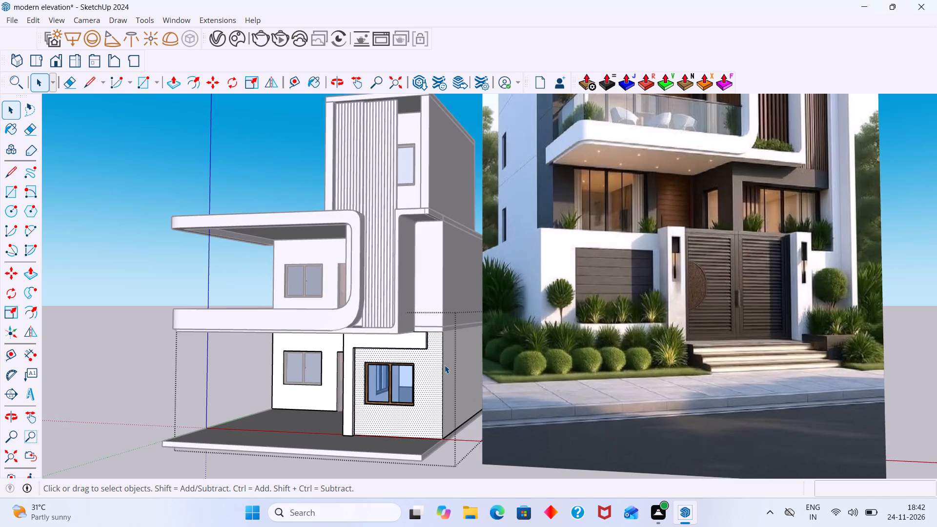
pyautogui.scroll(-4, 445, 365)
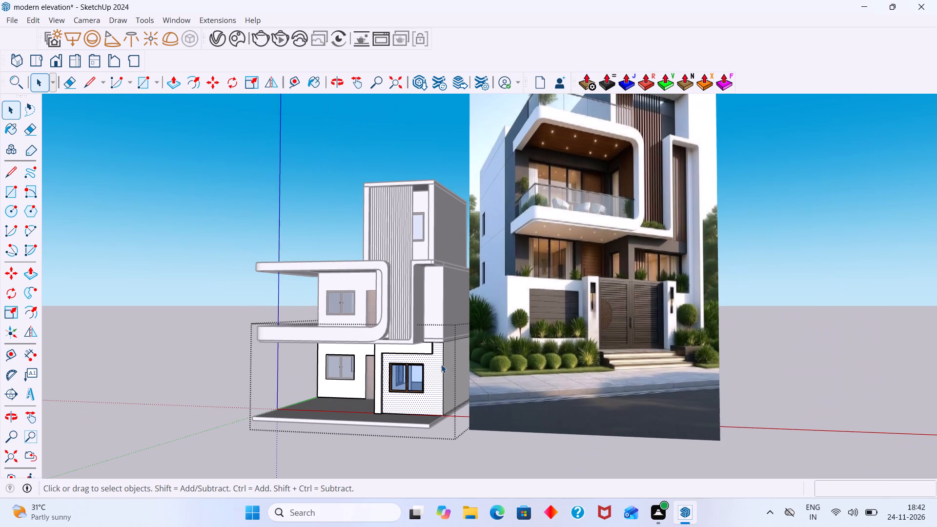
pyautogui.scroll(3, 433, 333)
pyautogui.scroll(-1, 433, 332)
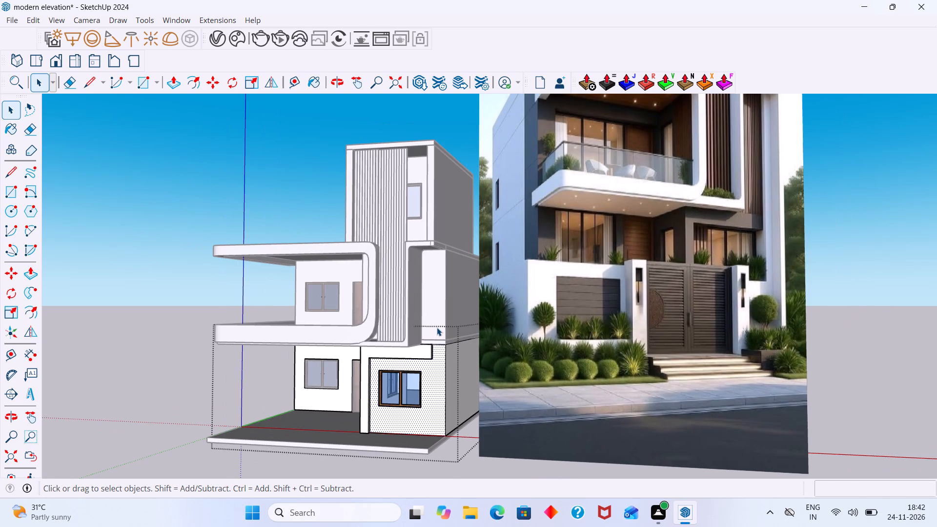
# Draw a 5" wide, full-height rectangle along the outer edge of the middle storey's front wall, inside that storey's group.
pyautogui.doubleClick(437, 327)
pyautogui.doubleClick(439, 328)
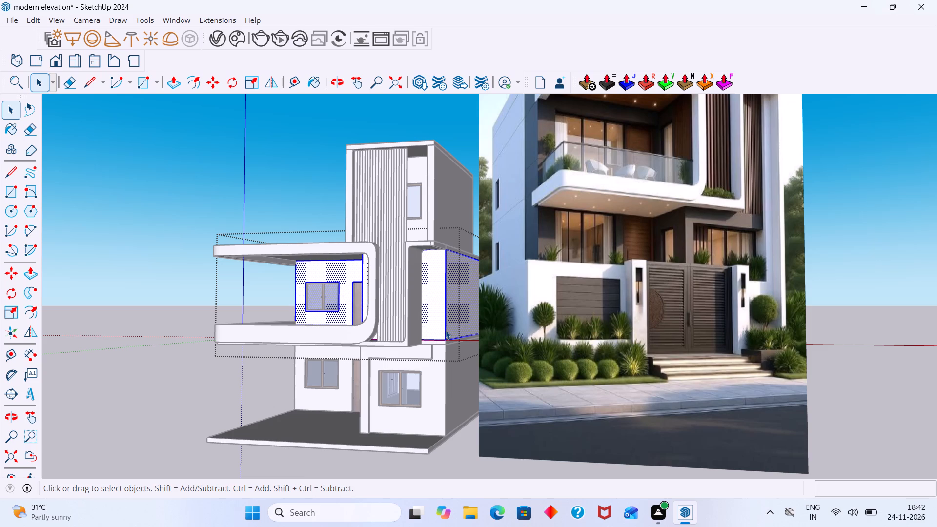
pyautogui.press('r')
pyautogui.scroll(2, 452, 308)
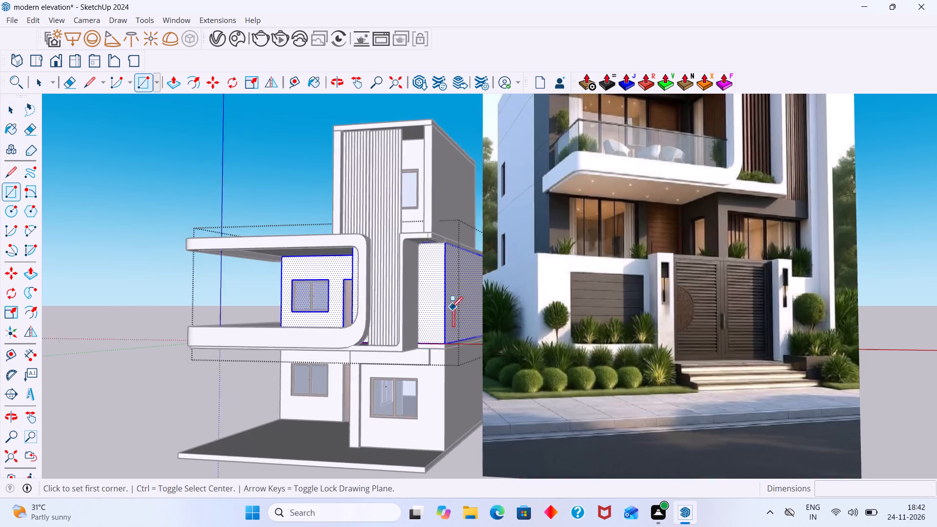
pyautogui.scroll(8, 452, 307)
pyautogui.click(464, 362)
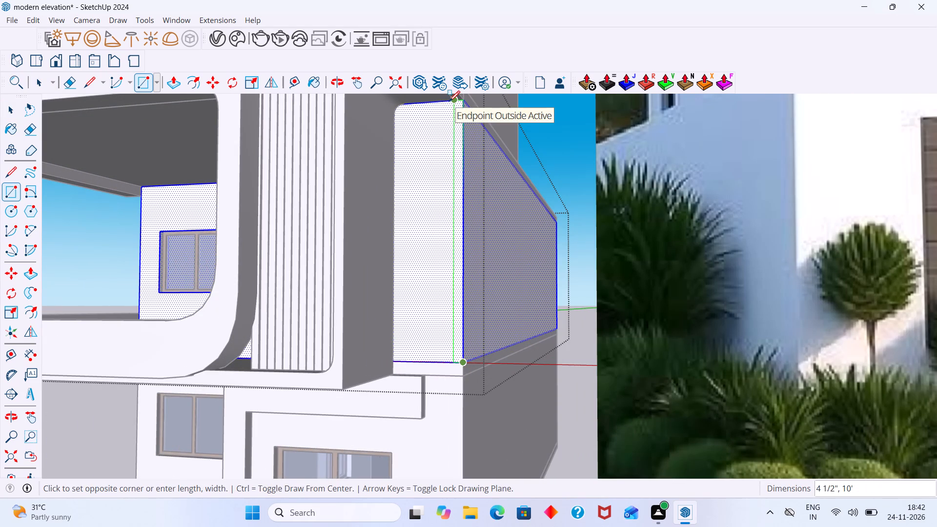
pyautogui.write('5"')
pyautogui.press('Return')
pyautogui.press('space')
# Extrude the 5" wall strip forward 6' 1 3/8" to the front edge of the ground slab and close the group.
pyautogui.scroll(-5, 431, 116)
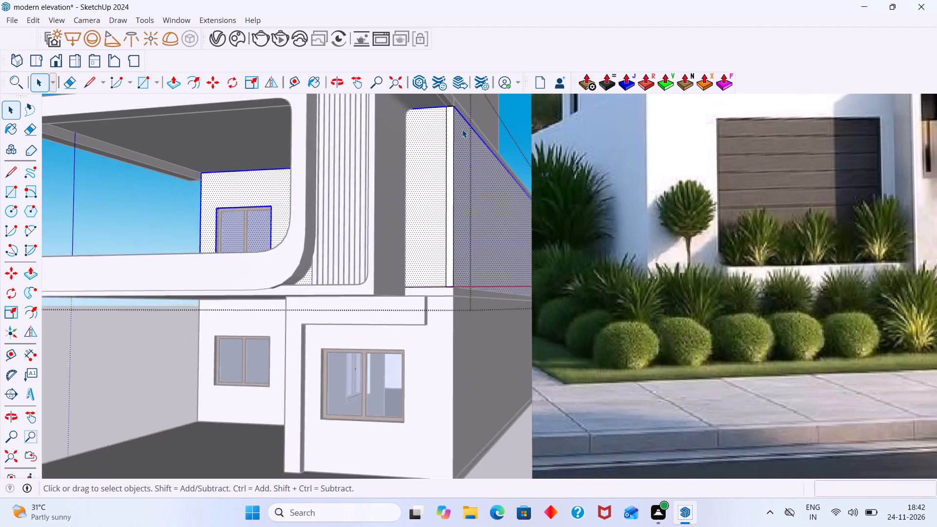
pyautogui.scroll(-2, 462, 129)
pyautogui.moveTo(468, 291); pyautogui.dragTo(473, 317, button='middle')
pyautogui.scroll(10, 454, 236)
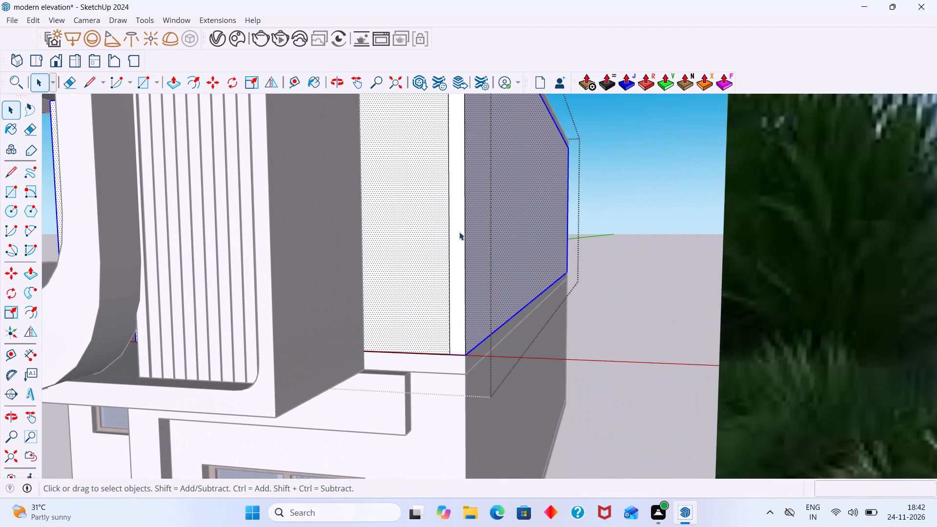
pyautogui.doubleClick(459, 232)
pyautogui.click(458, 238)
pyautogui.press('p')
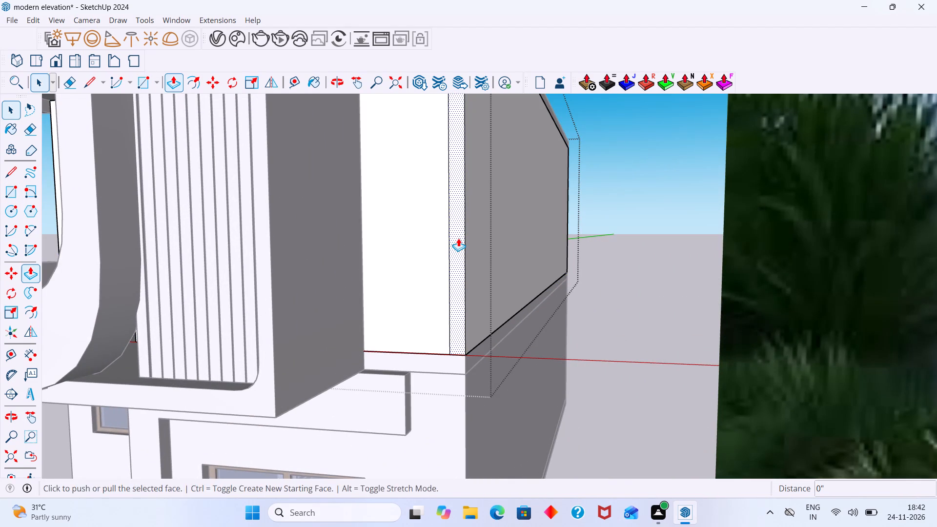
pyautogui.click(458, 238)
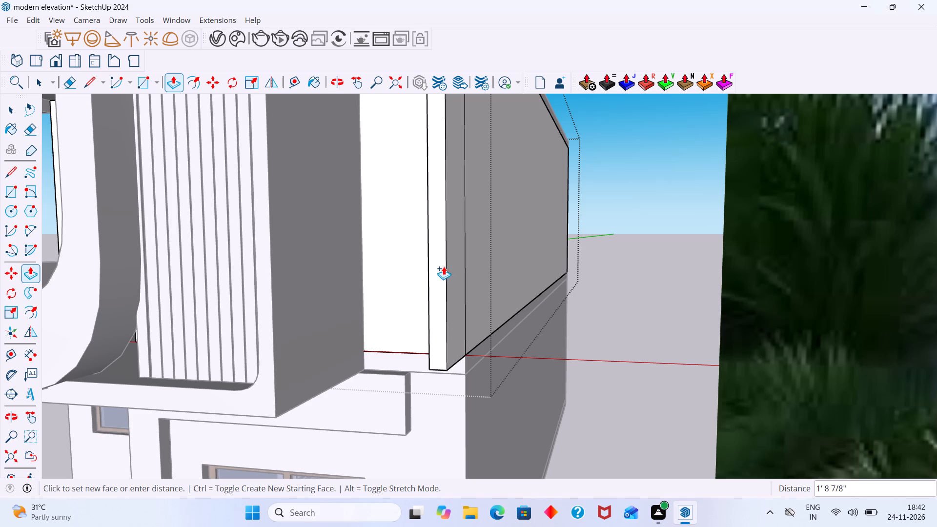
pyautogui.middleClick(443, 267)
pyautogui.scroll(-17, 443, 267)
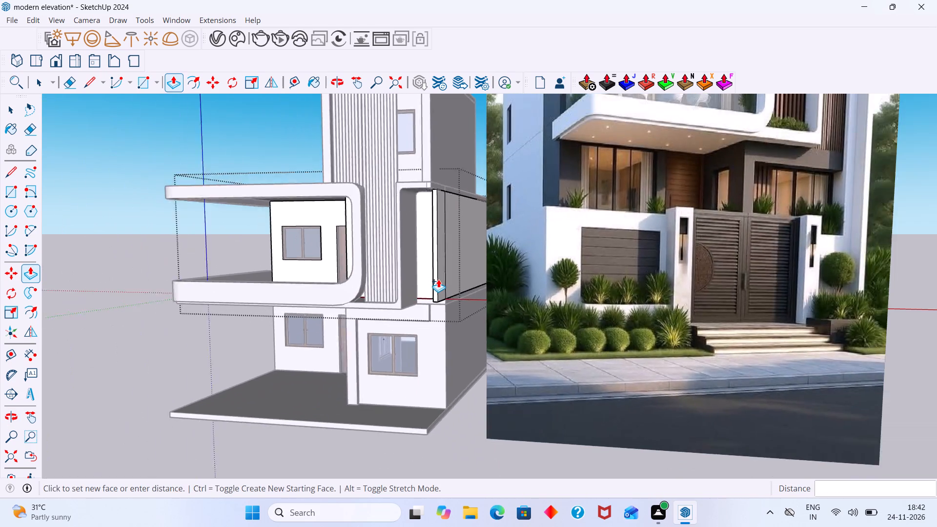
pyautogui.scroll(-3, 440, 279)
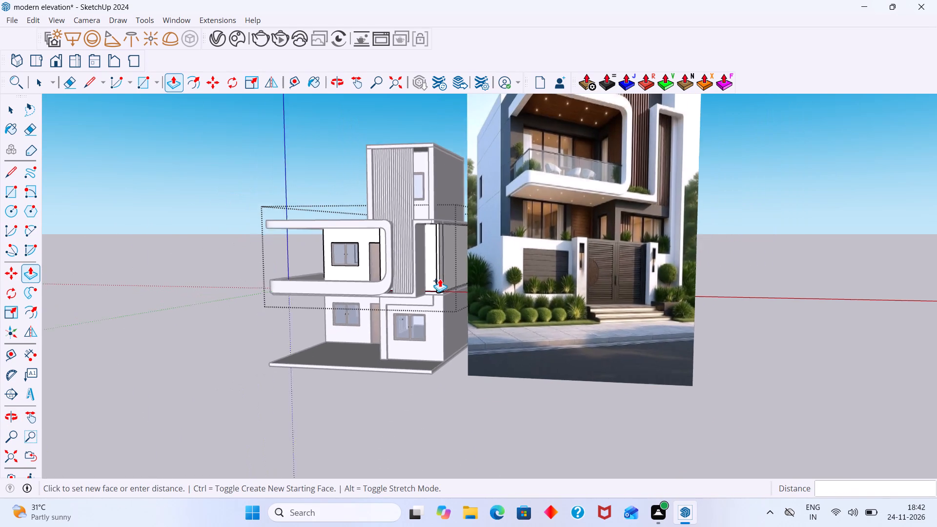
pyautogui.scroll(-1, 440, 279)
pyautogui.moveTo(440, 279); pyautogui.dragTo(411, 318, button='middle')
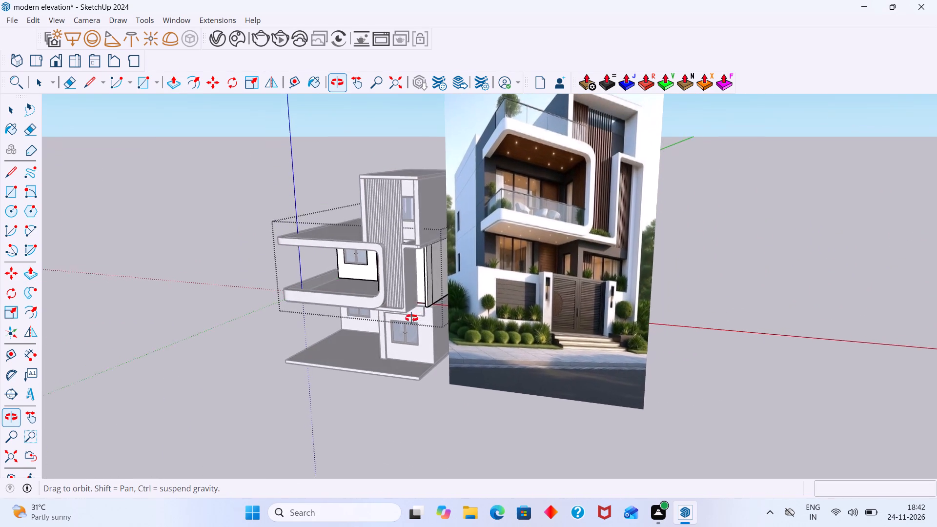
pyautogui.moveTo(411, 318); pyautogui.dragTo(406, 338, button='middle')
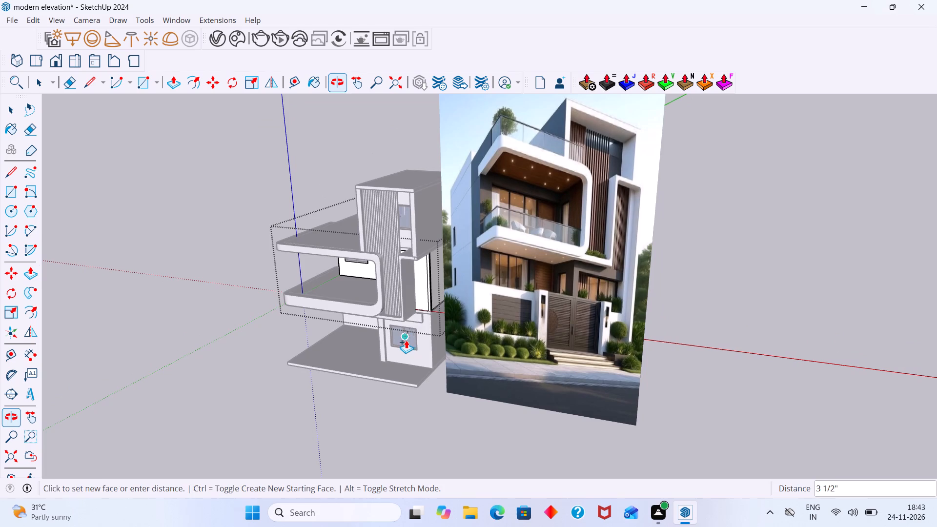
pyautogui.scroll(7, 430, 350)
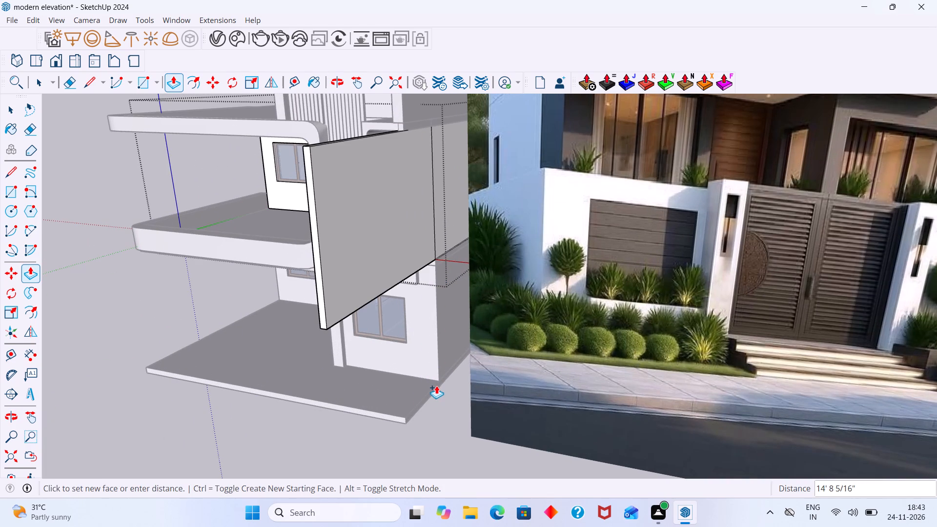
pyautogui.click(408, 415)
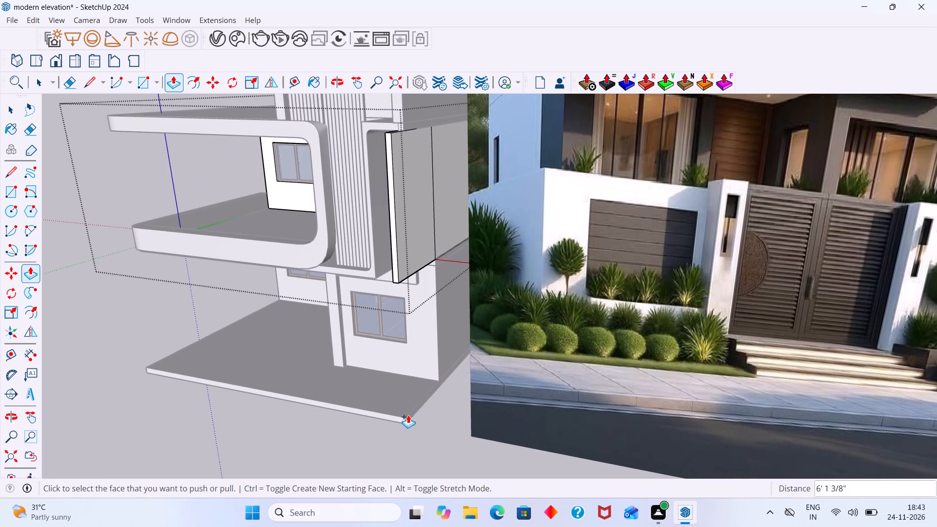
pyautogui.press('space')
pyautogui.click(427, 446)
# Push the front face of the projecting 5" wall fin back by about 3' 7 7/16" and close the group.
pyautogui.moveTo(414, 340); pyautogui.dragTo(426, 359, button='middle')
pyautogui.scroll(2, 413, 281)
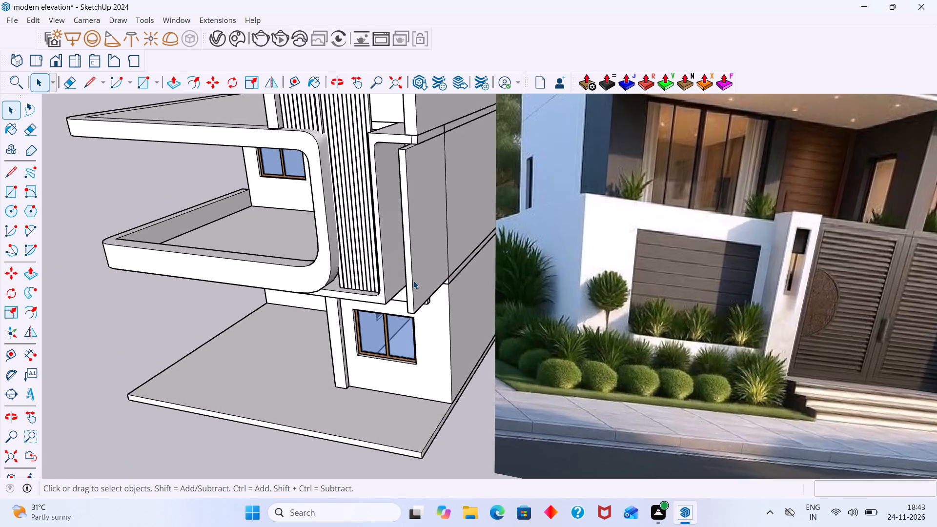
pyautogui.scroll(4, 413, 281)
pyautogui.click(407, 278)
pyautogui.scroll(3, 407, 278)
pyautogui.doubleClick(407, 278)
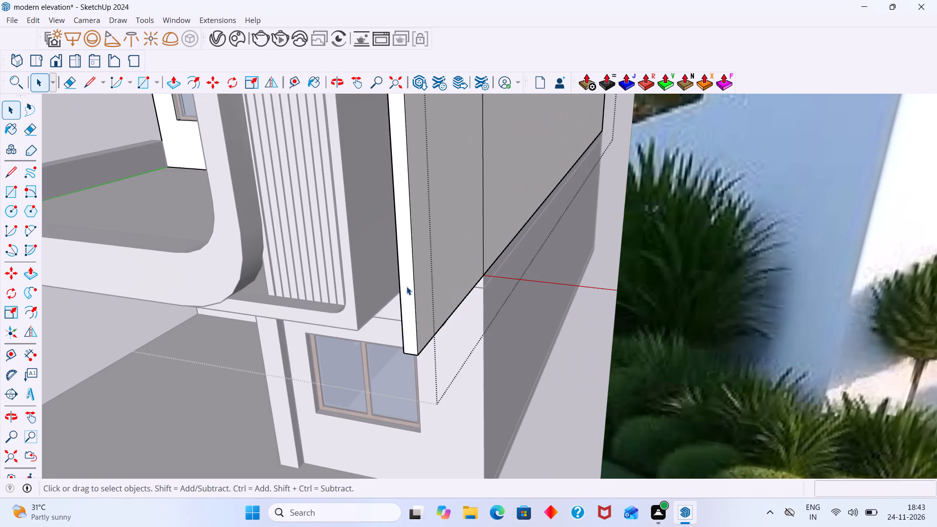
pyautogui.click(407, 286)
pyautogui.press('p')
pyautogui.click(407, 287)
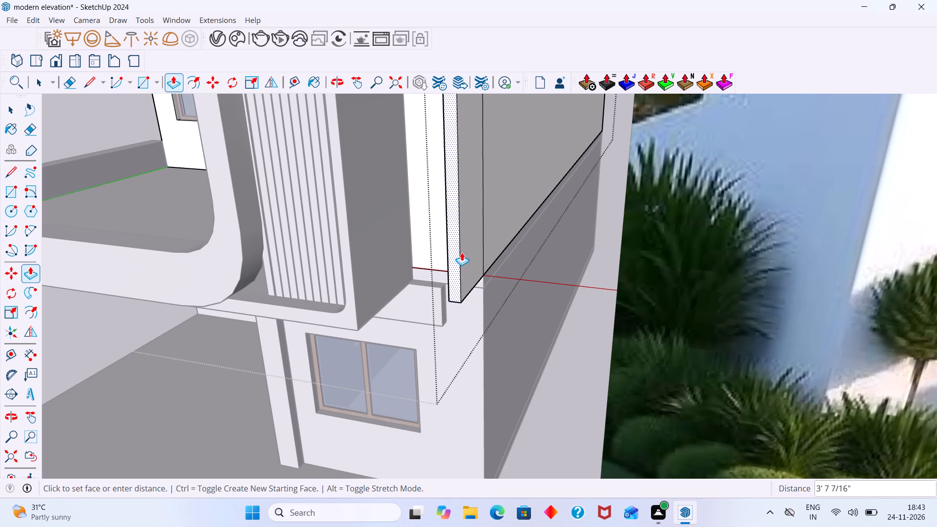
pyautogui.click(462, 252)
pyautogui.press('space')
pyautogui.scroll(-8, 456, 280)
pyautogui.moveTo(443, 295); pyautogui.dragTo(460, 297, button='middle')
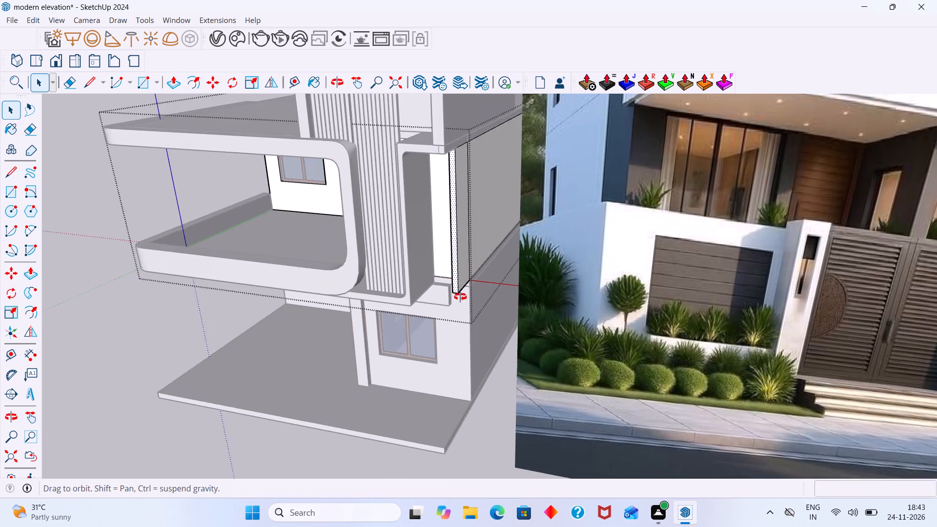
pyautogui.moveTo(460, 297); pyautogui.dragTo(525, 266, button='middle')
pyautogui.click(621, 367)
pyautogui.moveTo(543, 297); pyautogui.dragTo(550, 209, button='middle')
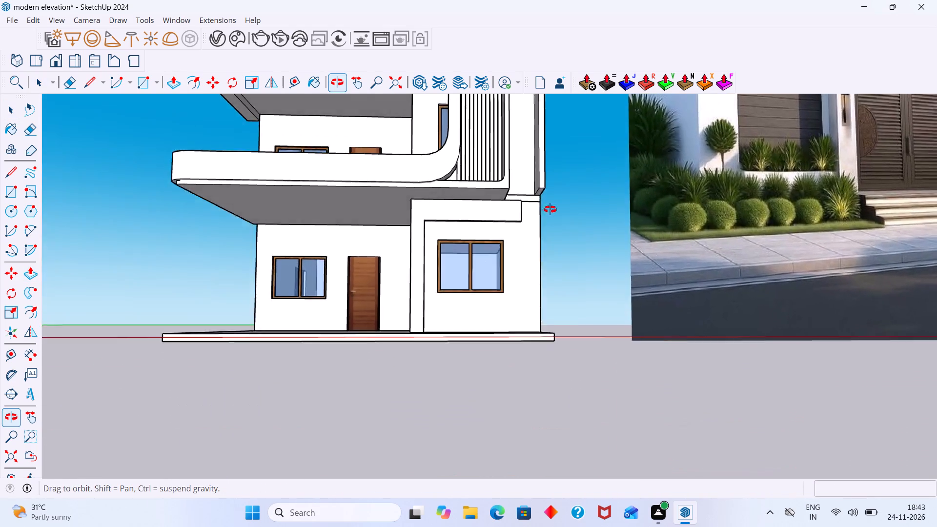
# Extend the underside of the projecting 5" fin down 10' 6" to the ground slab and close the group.
pyautogui.moveTo(550, 209); pyautogui.dragTo(551, 184, button='middle')
pyautogui.scroll(19, 551, 149)
pyautogui.doubleClick(542, 207)
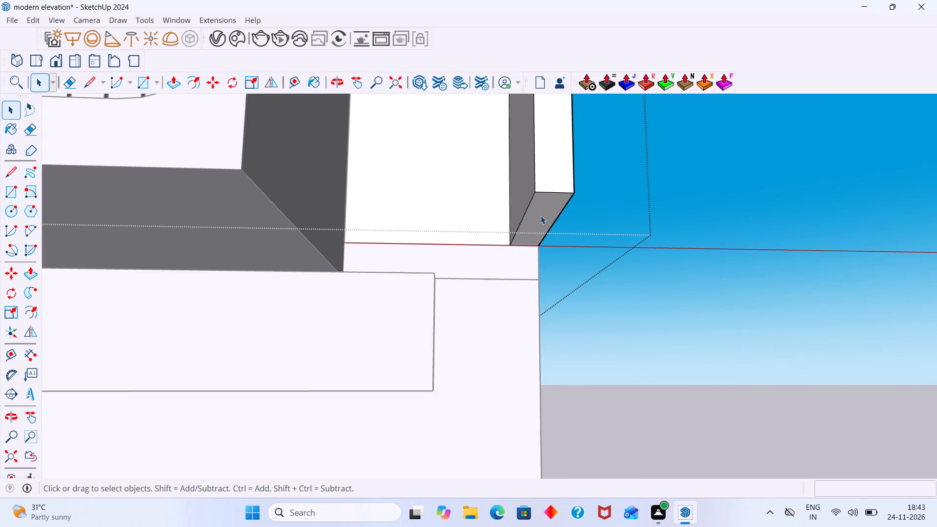
pyautogui.click(541, 216)
pyautogui.press('p')
pyautogui.click(541, 216)
pyautogui.scroll(-12, 525, 296)
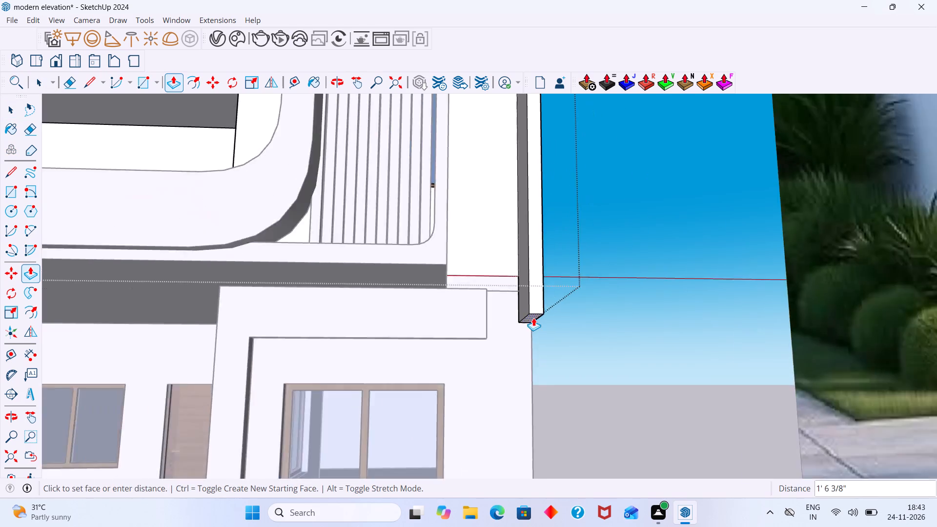
pyautogui.scroll(-13, 533, 318)
pyautogui.moveTo(531, 371); pyautogui.dragTo(523, 429, button='middle')
pyautogui.scroll(6, 534, 441)
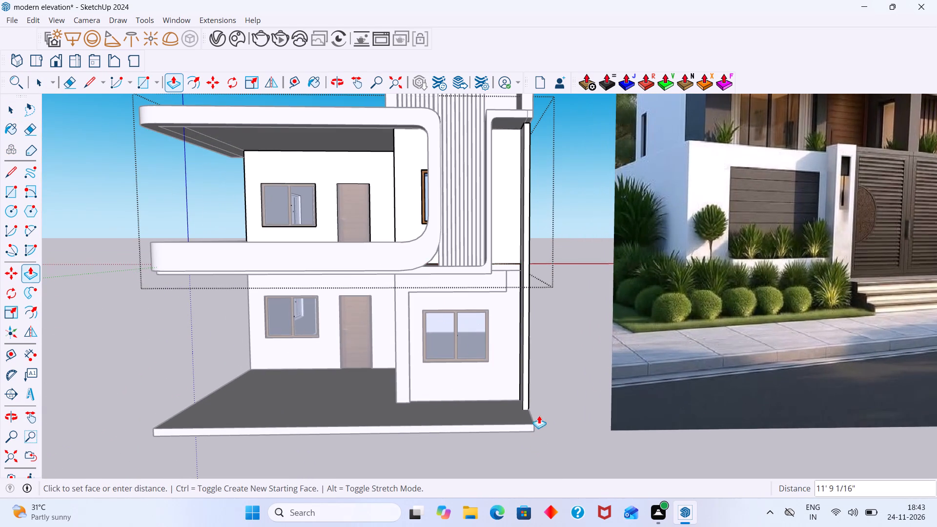
pyautogui.click(534, 422)
pyautogui.press('space')
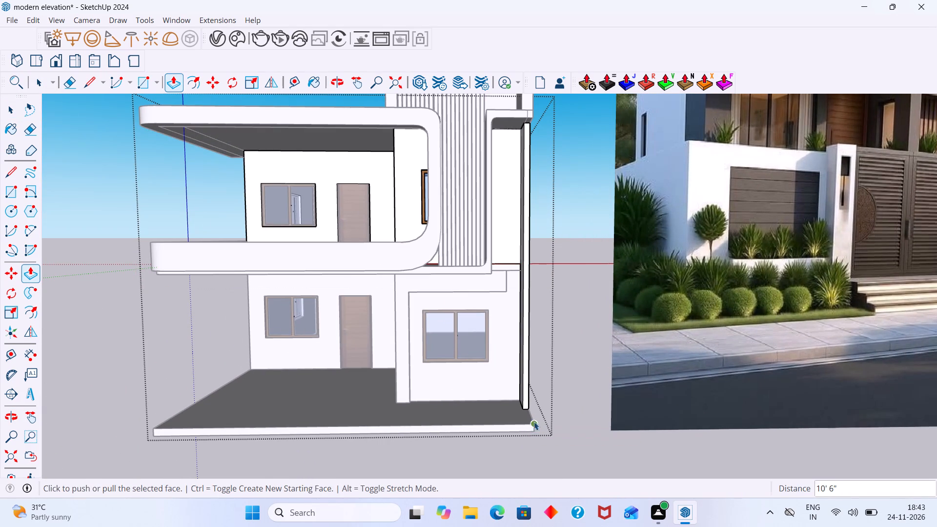
pyautogui.click(573, 429)
# Examine the full-height fin, its junction with the frame beside the slatted tower and the whole massing against the reference image.
pyautogui.scroll(-3, 507, 372)
pyautogui.moveTo(497, 353); pyautogui.dragTo(398, 356, button='middle')
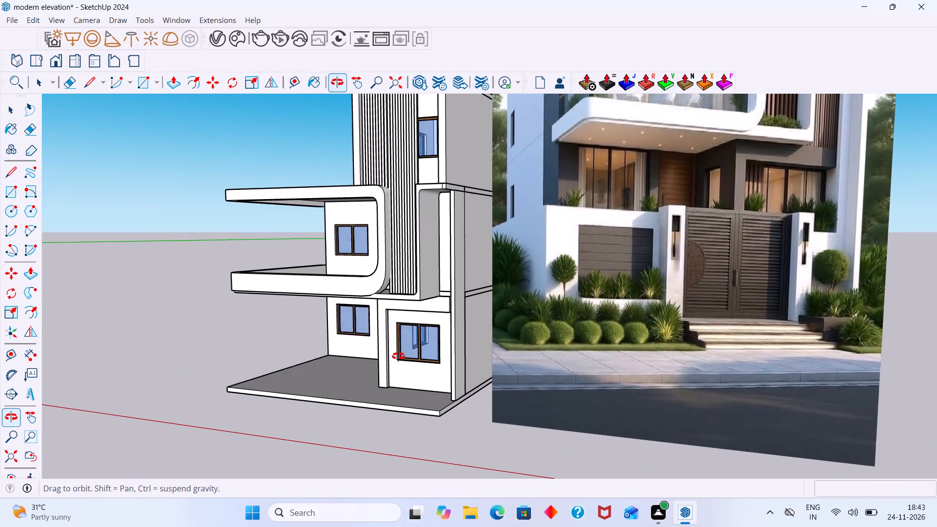
pyautogui.moveTo(398, 356); pyautogui.dragTo(553, 393, button='middle')
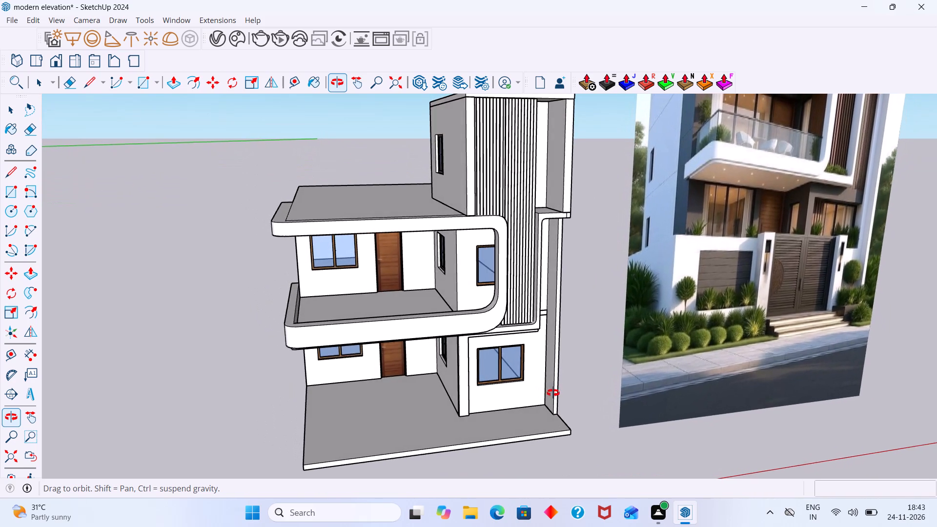
pyautogui.moveTo(553, 393); pyautogui.dragTo(547, 391, button='middle')
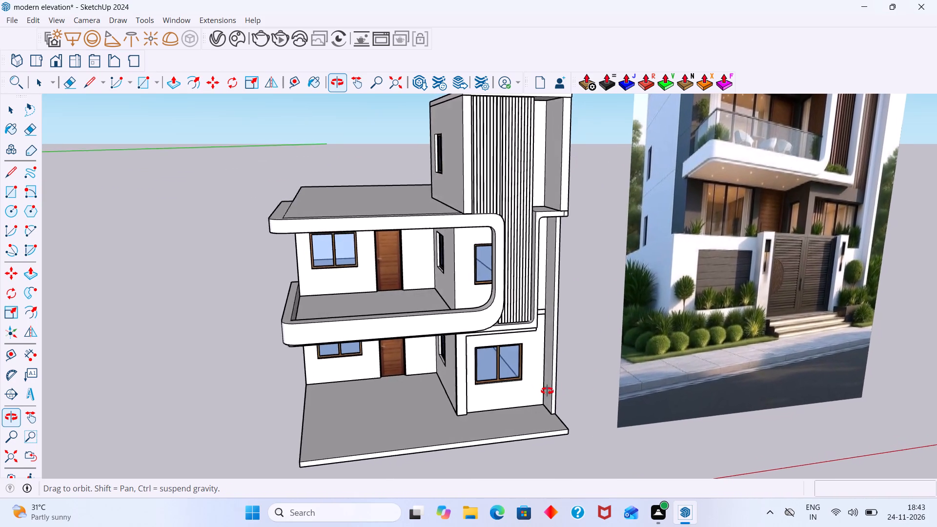
pyautogui.moveTo(547, 391); pyautogui.dragTo(535, 391, button='middle')
pyautogui.scroll(-3, 534, 388)
pyautogui.moveTo(531, 398); pyautogui.dragTo(511, 394, button='middle')
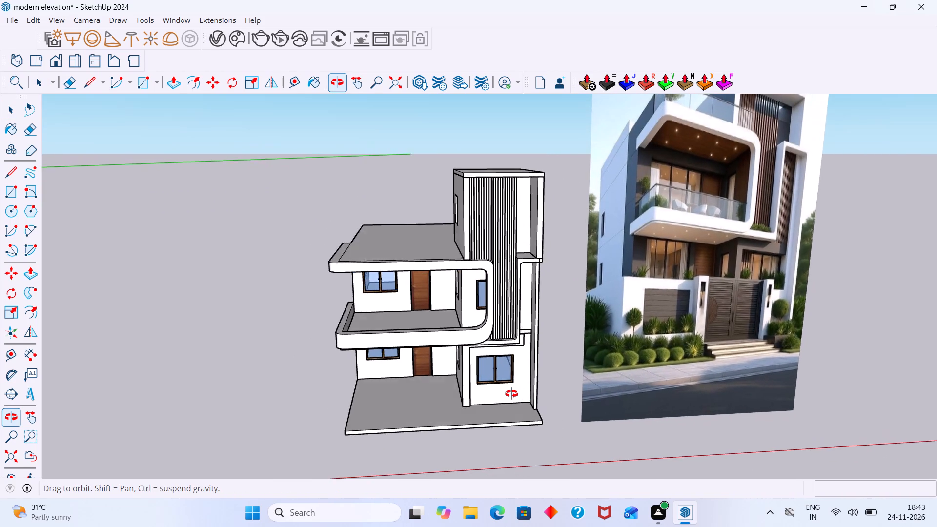
pyautogui.moveTo(511, 394); pyautogui.dragTo(421, 392, button='middle')
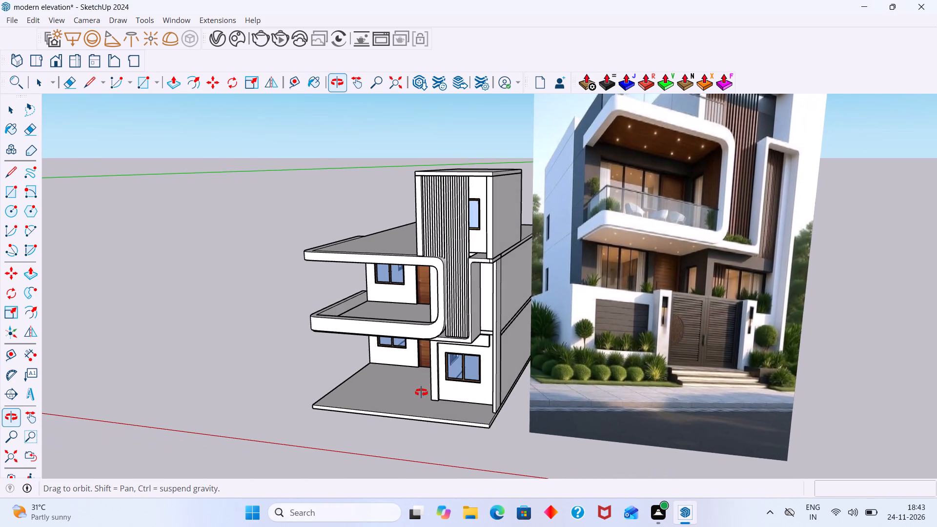
pyautogui.moveTo(421, 392); pyautogui.dragTo(462, 392, button='middle')
pyautogui.scroll(-3, 467, 388)
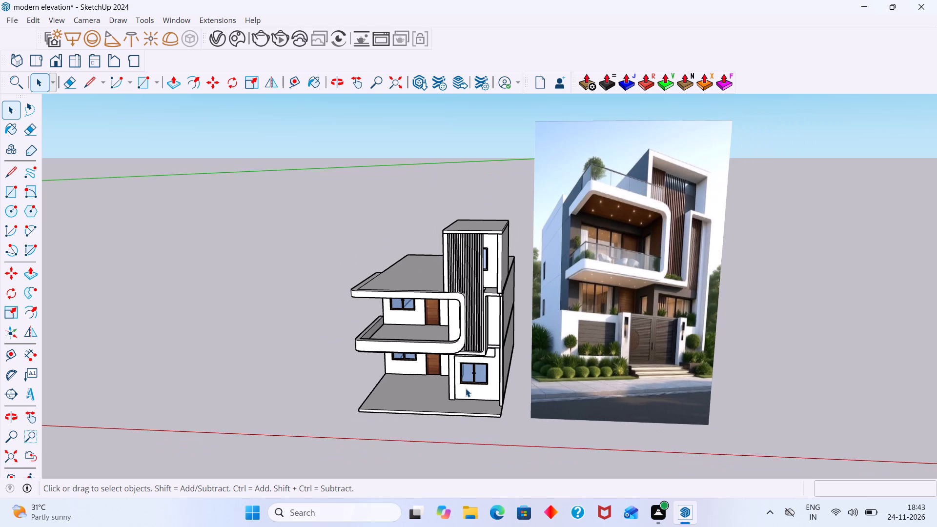
pyautogui.scroll(3, 506, 308)
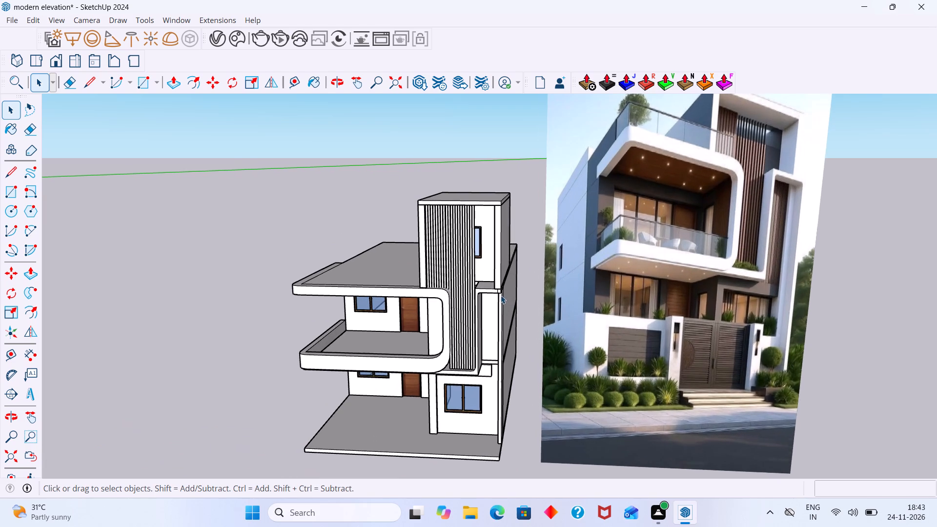
pyautogui.scroll(13, 499, 293)
pyautogui.moveTo(492, 294); pyautogui.dragTo(478, 223, button='middle')
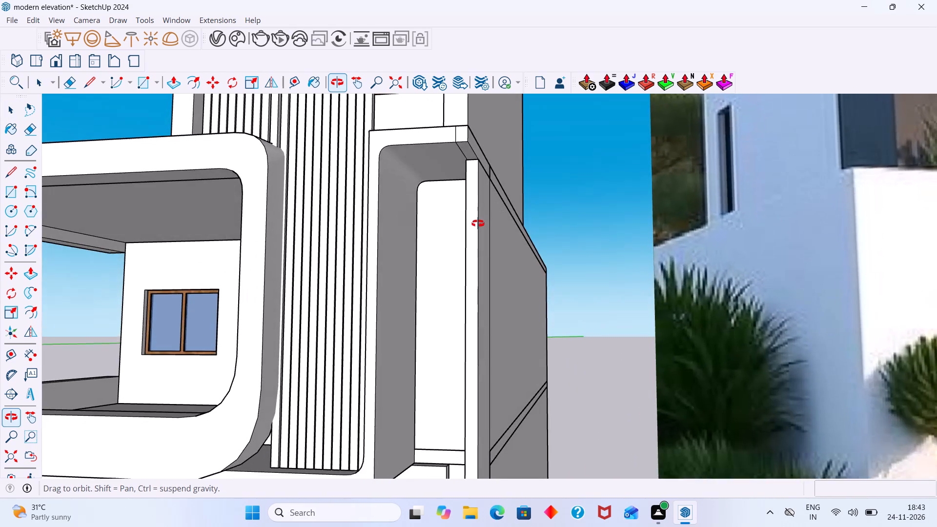
pyautogui.moveTo(478, 223); pyautogui.dragTo(477, 221, button='middle')
pyautogui.scroll(8, 475, 150)
pyautogui.scroll(-4, 472, 148)
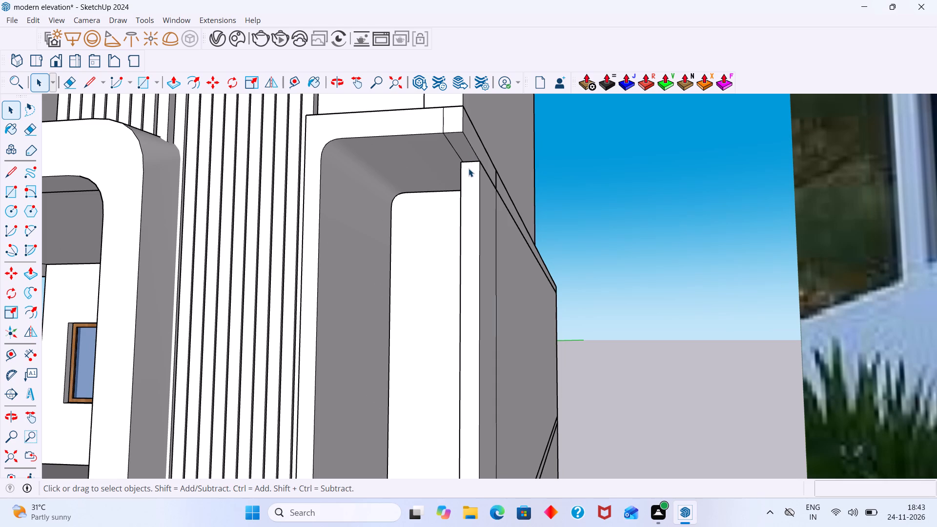
pyautogui.scroll(-14, 487, 195)
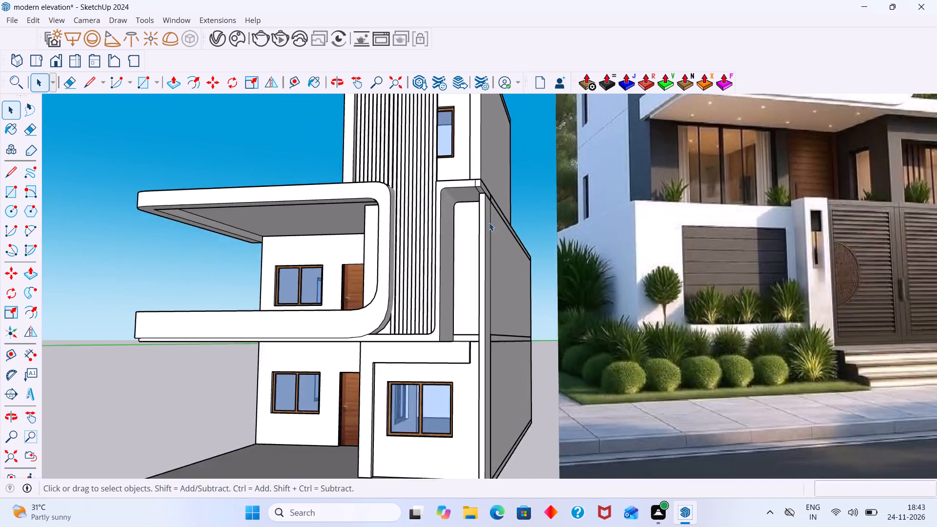
pyautogui.scroll(-8, 489, 223)
pyautogui.scroll(3, 482, 211)
pyautogui.moveTo(481, 210); pyautogui.dragTo(452, 287, button='middle')
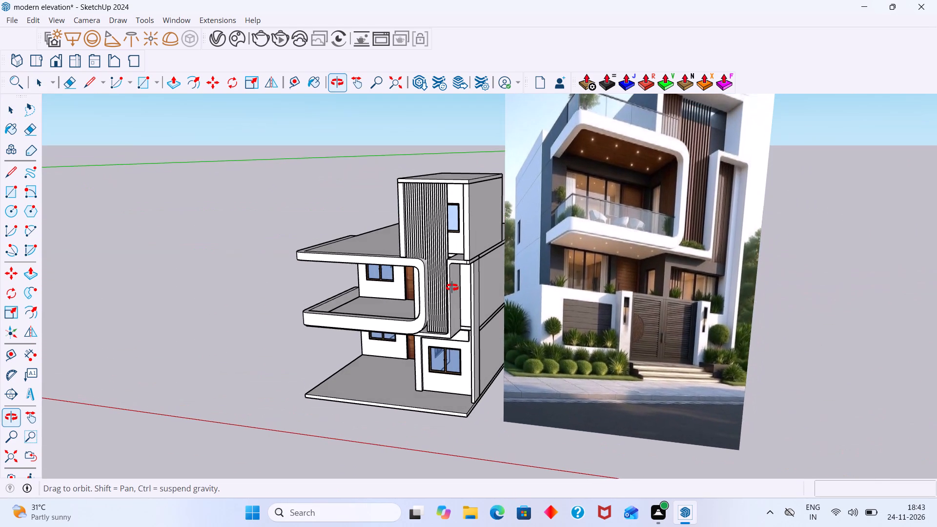
pyautogui.moveTo(452, 287); pyautogui.dragTo(435, 286, button='middle')
pyautogui.scroll(3, 460, 261)
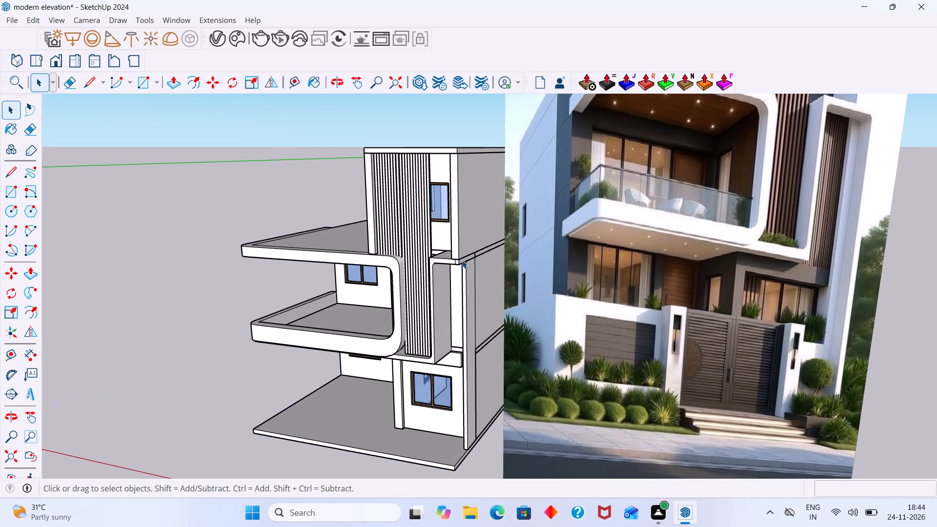
pyautogui.scroll(-2, 462, 260)
pyautogui.moveTo(466, 271); pyautogui.dragTo(479, 236, button='middle')
pyautogui.scroll(17, 479, 233)
pyautogui.moveTo(464, 248); pyautogui.dragTo(502, 235, button='middle')
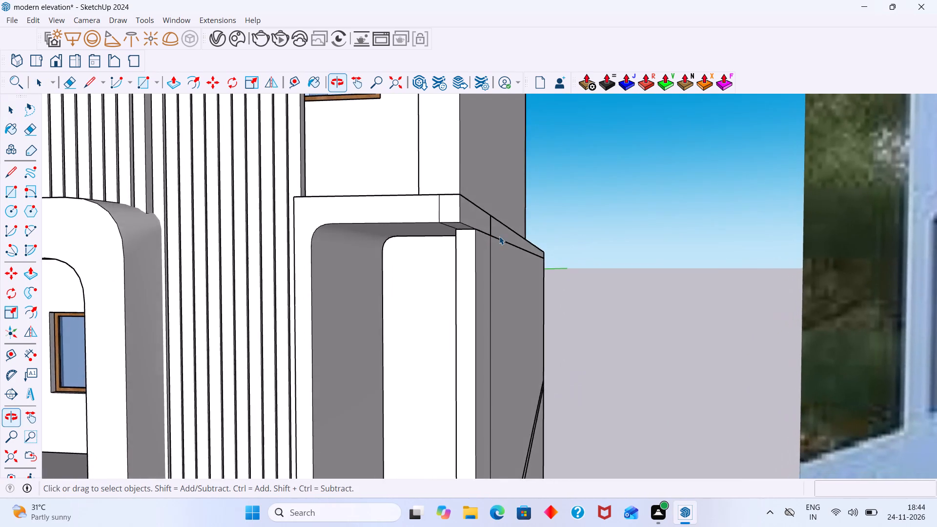
pyautogui.scroll(-20, 499, 236)
pyautogui.scroll(-2, 499, 236)
pyautogui.moveTo(460, 378); pyautogui.dragTo(464, 396, button='middle')
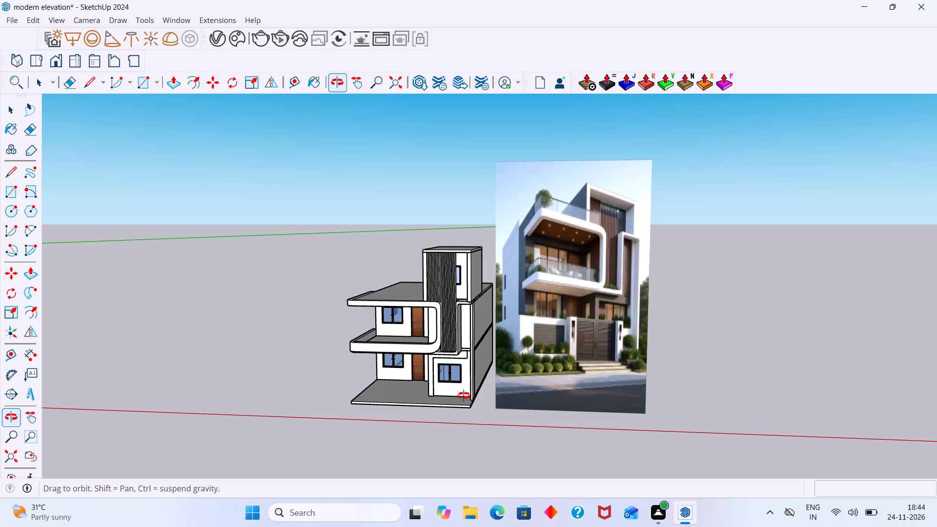
pyautogui.moveTo(464, 396); pyautogui.dragTo(603, 387, button='middle')
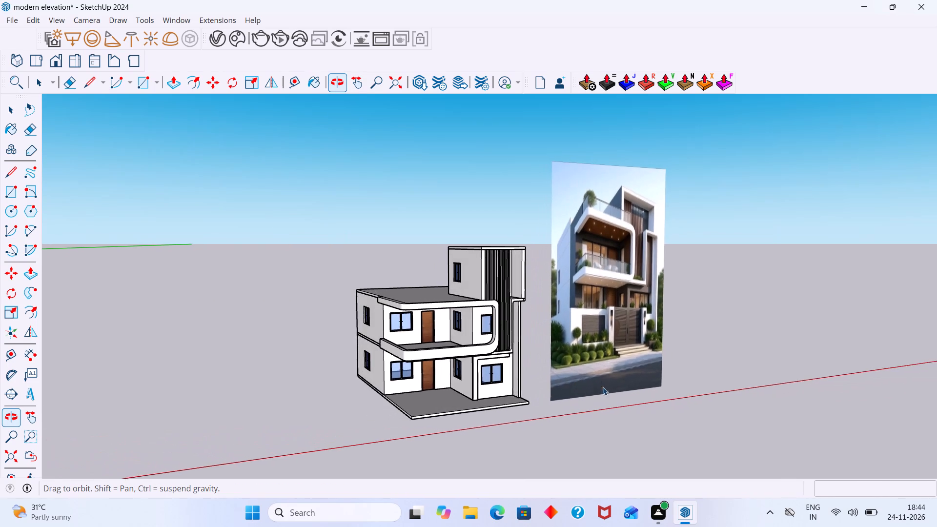
pyautogui.moveTo(603, 387); pyautogui.dragTo(603, 388, button='middle')
pyautogui.scroll(9, 518, 392)
pyautogui.scroll(-5, 517, 392)
pyautogui.moveTo(517, 392); pyautogui.dragTo(490, 392, button='middle')
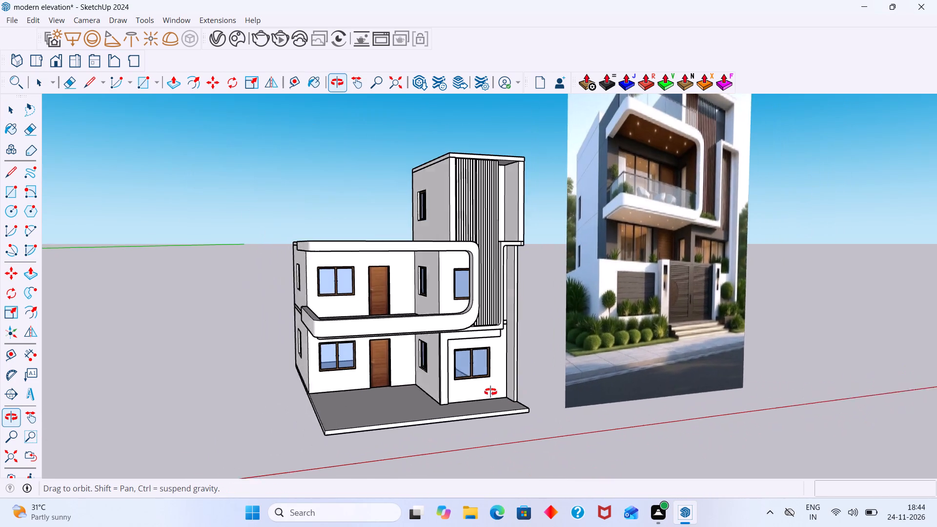
pyautogui.moveTo(490, 392); pyautogui.dragTo(360, 388, button='middle')
pyautogui.moveTo(491, 300); pyautogui.dragTo(445, 318, button='middle')
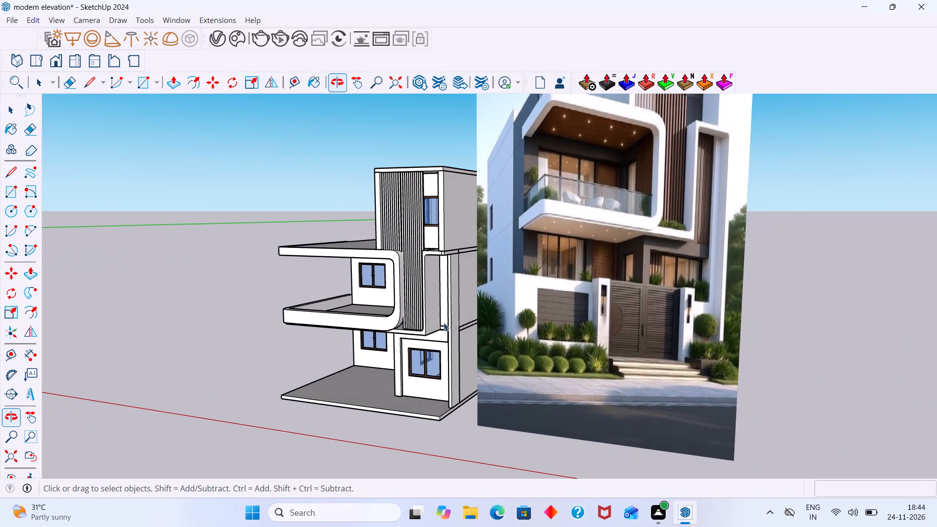
pyautogui.scroll(-2, 447, 335)
pyautogui.moveTo(447, 387); pyautogui.dragTo(717, 401, button='middle')
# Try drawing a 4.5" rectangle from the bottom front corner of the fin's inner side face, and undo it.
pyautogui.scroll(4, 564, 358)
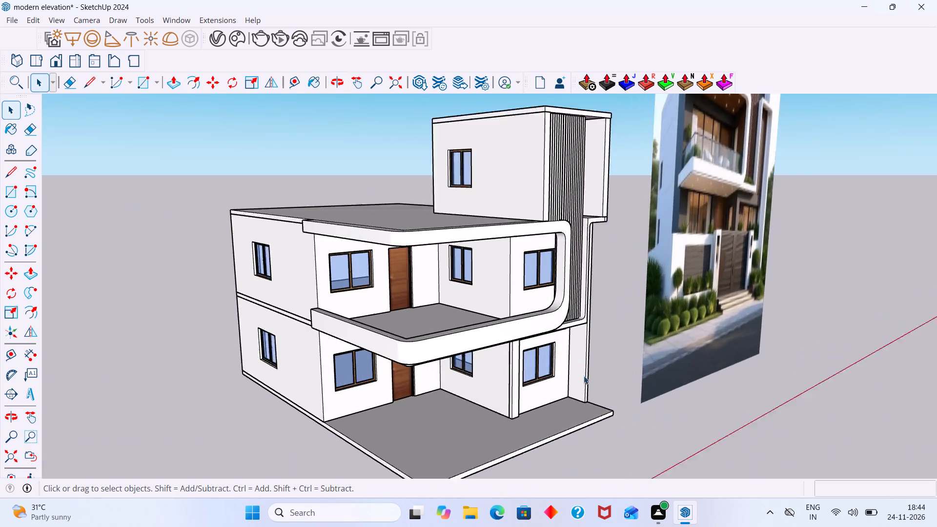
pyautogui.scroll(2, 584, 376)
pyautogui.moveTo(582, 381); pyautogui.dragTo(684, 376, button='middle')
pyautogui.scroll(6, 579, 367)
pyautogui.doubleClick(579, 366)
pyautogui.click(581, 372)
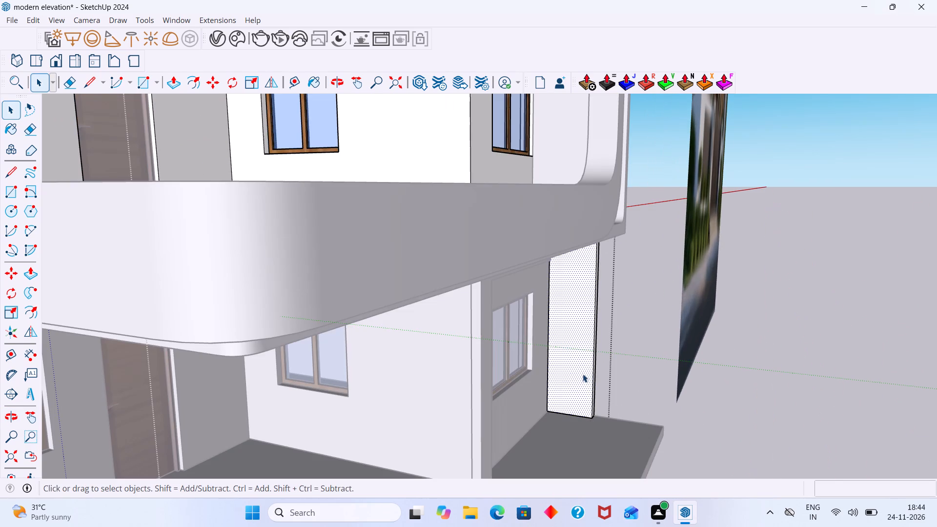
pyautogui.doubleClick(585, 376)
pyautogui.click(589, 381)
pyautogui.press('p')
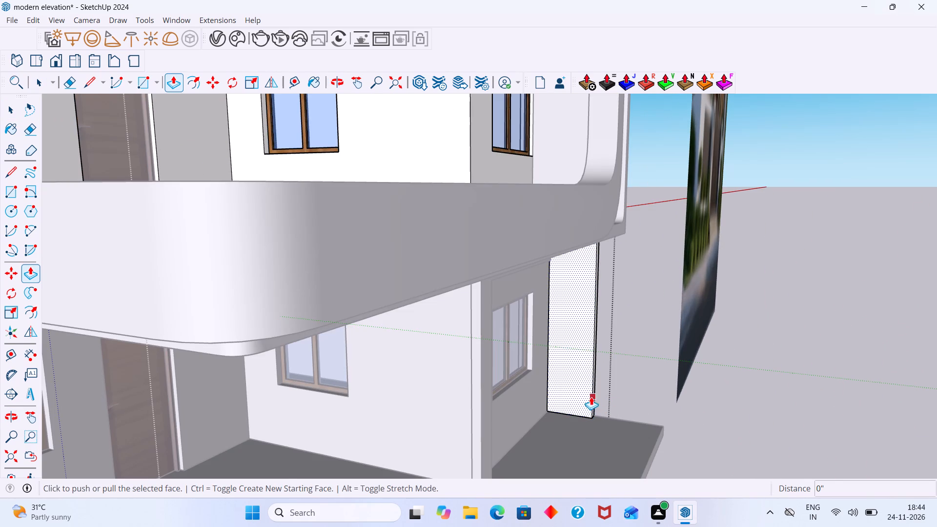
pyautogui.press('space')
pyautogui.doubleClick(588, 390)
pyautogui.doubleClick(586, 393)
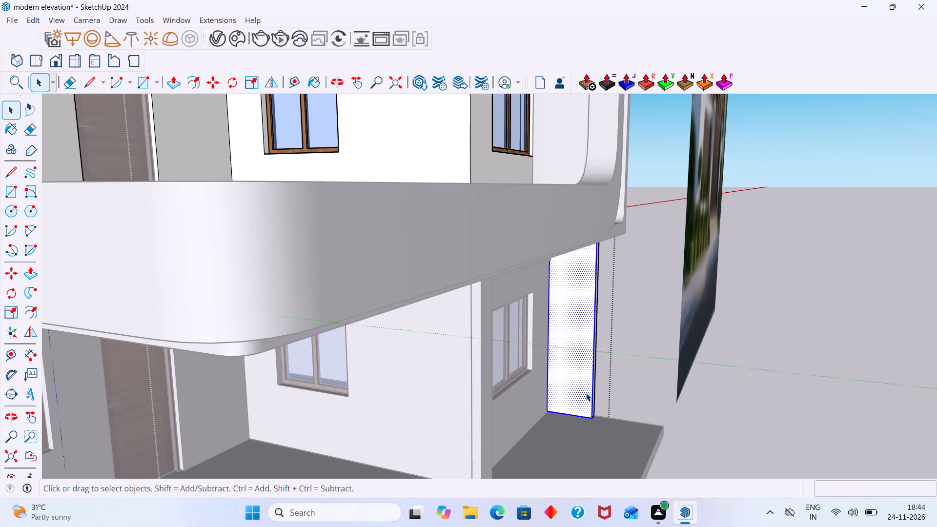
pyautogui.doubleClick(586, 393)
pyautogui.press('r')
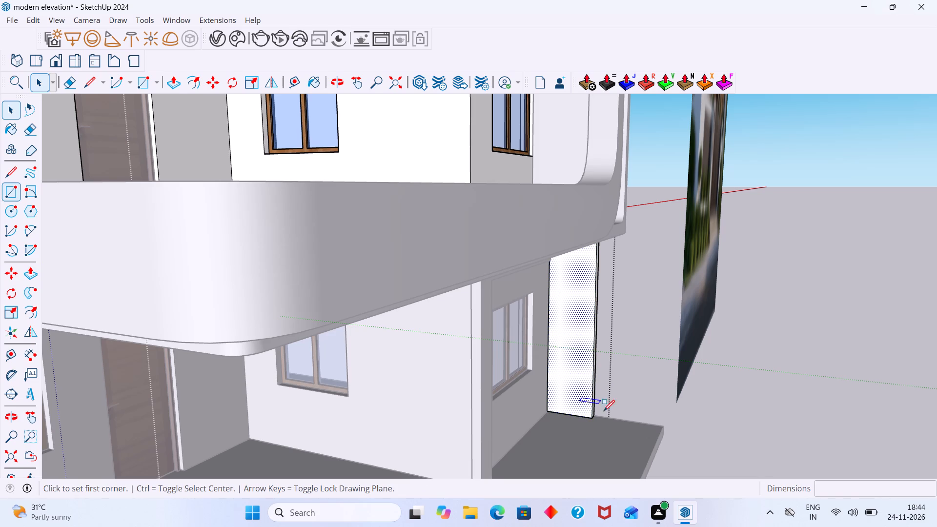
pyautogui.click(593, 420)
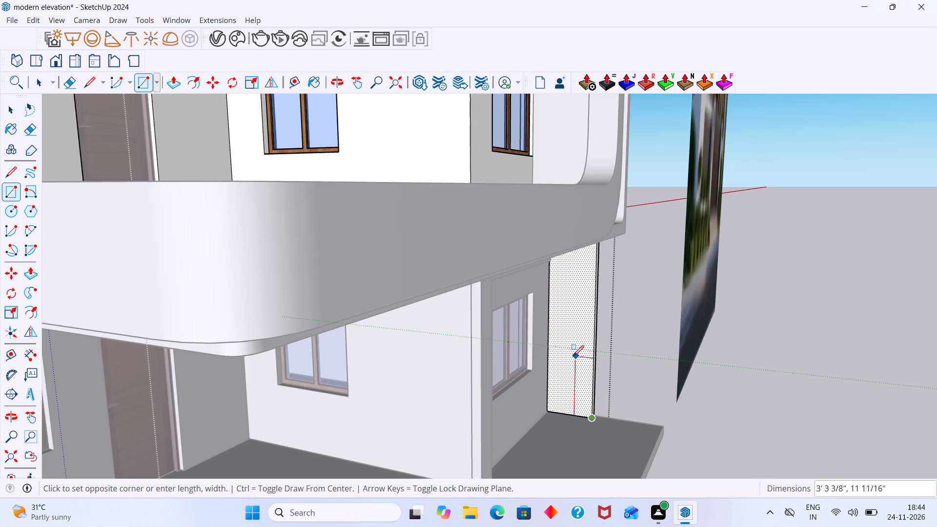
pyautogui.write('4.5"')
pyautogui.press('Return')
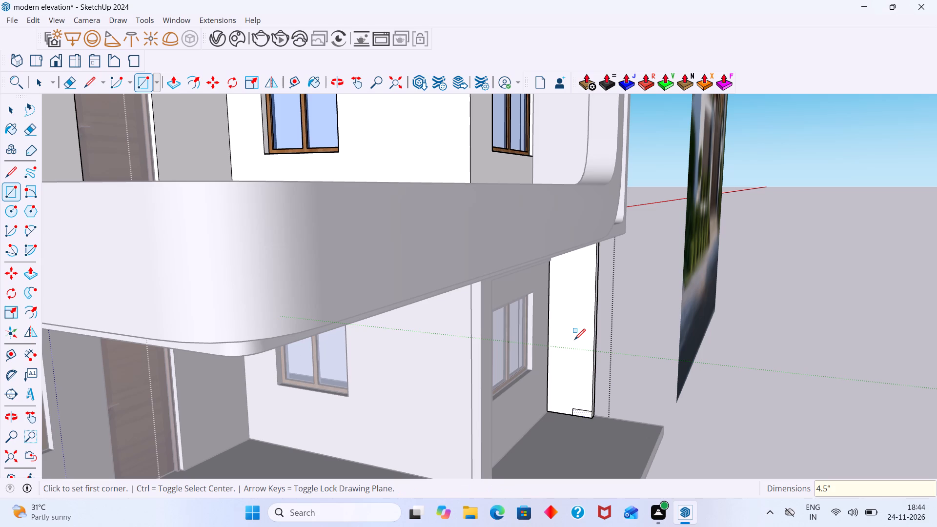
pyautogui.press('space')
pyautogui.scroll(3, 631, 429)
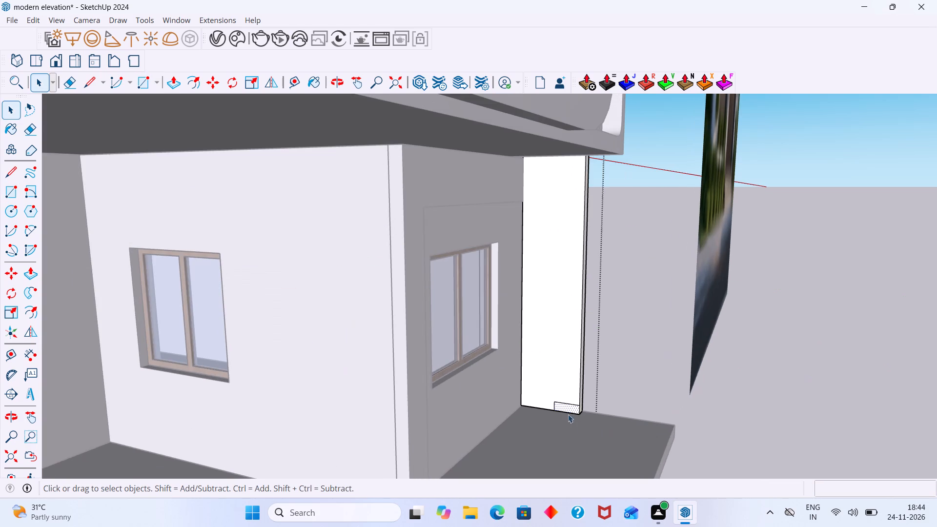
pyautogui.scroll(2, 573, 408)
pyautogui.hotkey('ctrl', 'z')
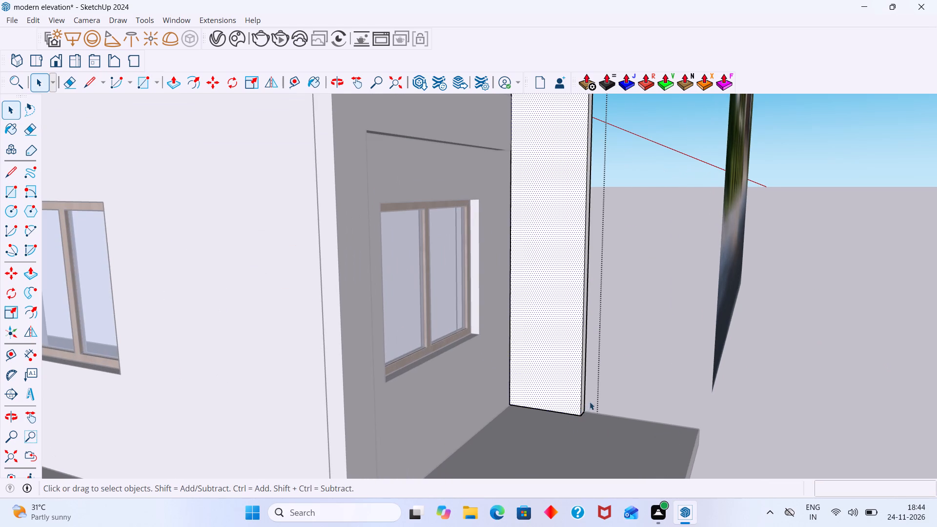
# Push/Pull the fin's front face by 4.5" to form a full-height dividing edge 4.5" behind the front on its inner side.
pyautogui.scroll(-4, 590, 401)
pyautogui.moveTo(583, 391); pyautogui.dragTo(521, 391, button='middle')
pyautogui.scroll(3, 610, 390)
pyautogui.moveTo(547, 394); pyautogui.dragTo(505, 410, button='middle')
pyautogui.scroll(2, 505, 410)
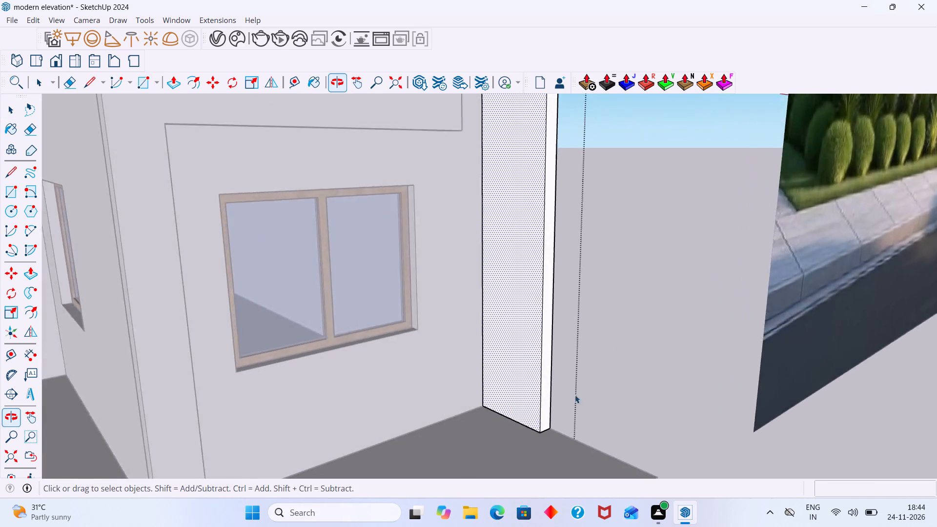
pyautogui.scroll(5, 575, 395)
pyautogui.tripleClick(521, 395)
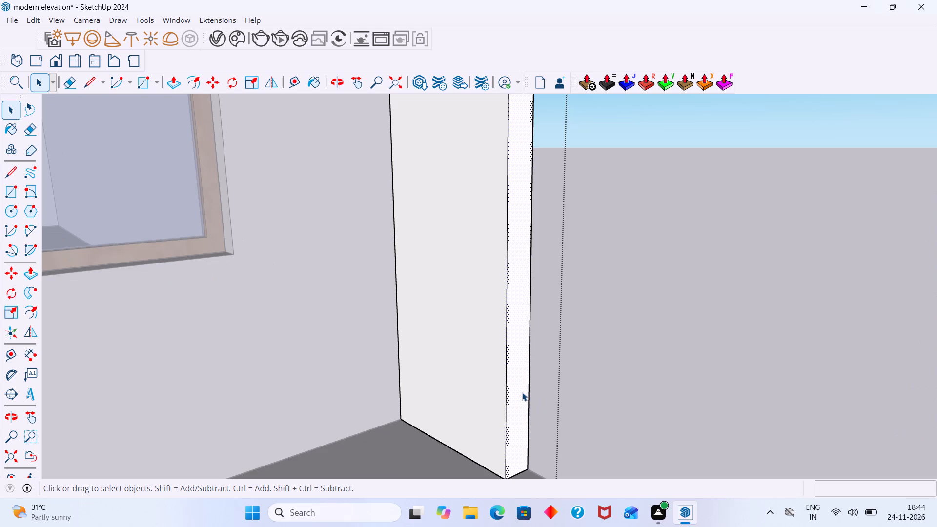
pyautogui.press('p')
pyautogui.click(522, 392)
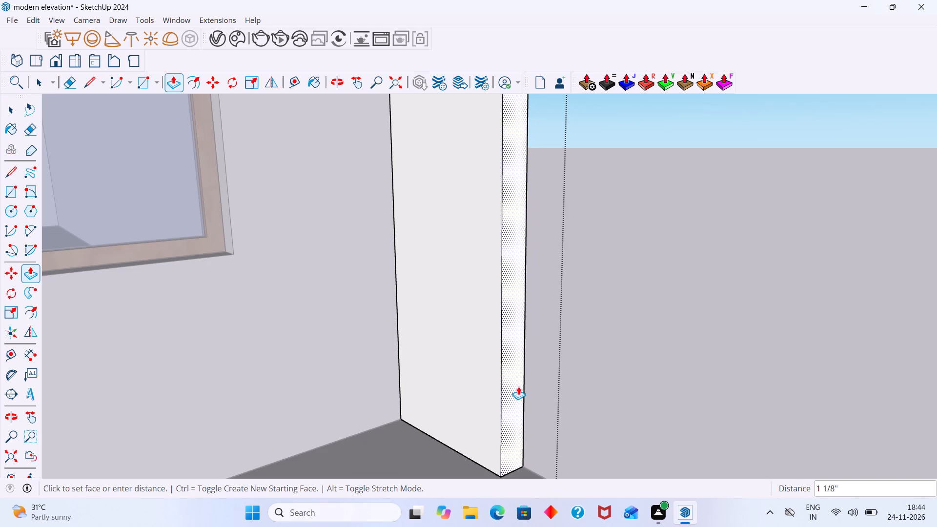
pyautogui.write('4.5"')
pyautogui.press('Return')
pyautogui.press('space')
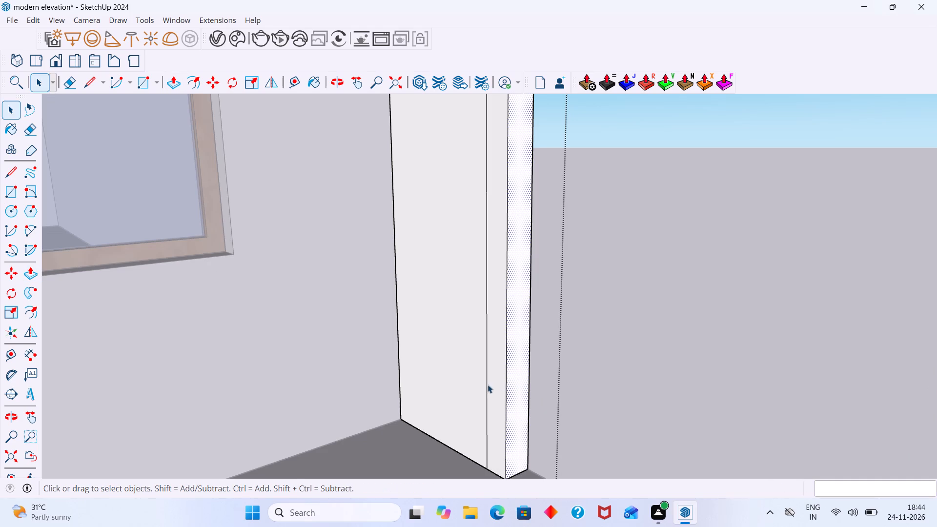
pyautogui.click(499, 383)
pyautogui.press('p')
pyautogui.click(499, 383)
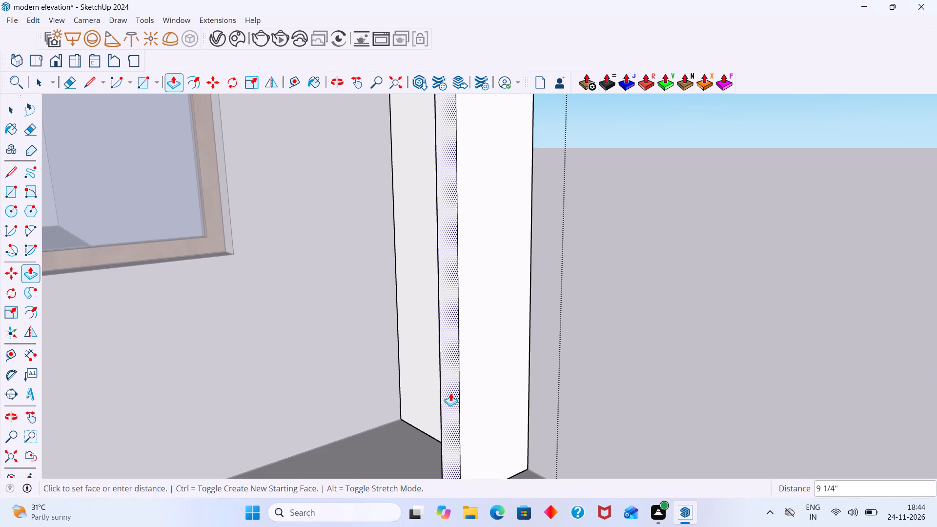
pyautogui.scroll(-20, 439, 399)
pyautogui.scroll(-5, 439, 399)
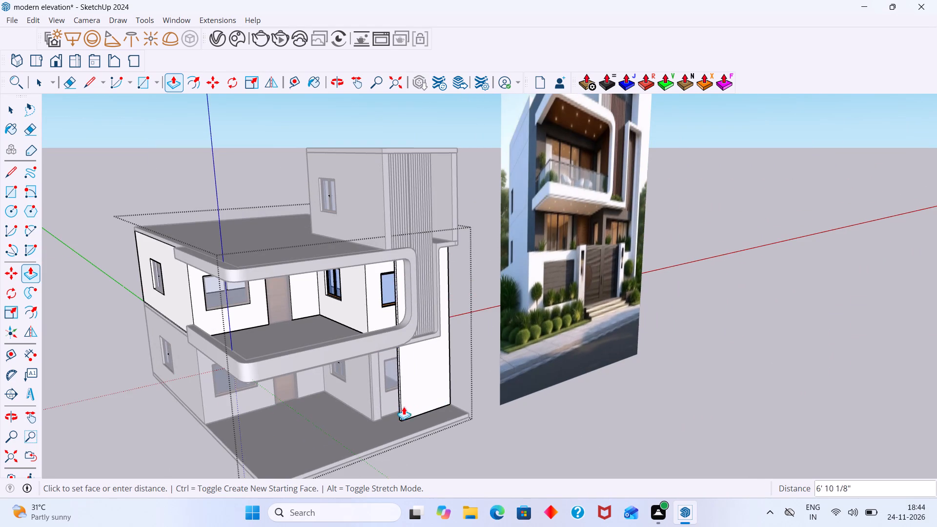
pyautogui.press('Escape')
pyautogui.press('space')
# Draw a 4.5" line across the narrow strip on the fin's inner side face, at ground-floor window height.
pyautogui.moveTo(430, 381); pyautogui.dragTo(424, 292, button='middle')
pyautogui.scroll(6, 437, 323)
pyautogui.moveTo(442, 314); pyautogui.dragTo(464, 285, button='middle')
pyautogui.scroll(7, 444, 302)
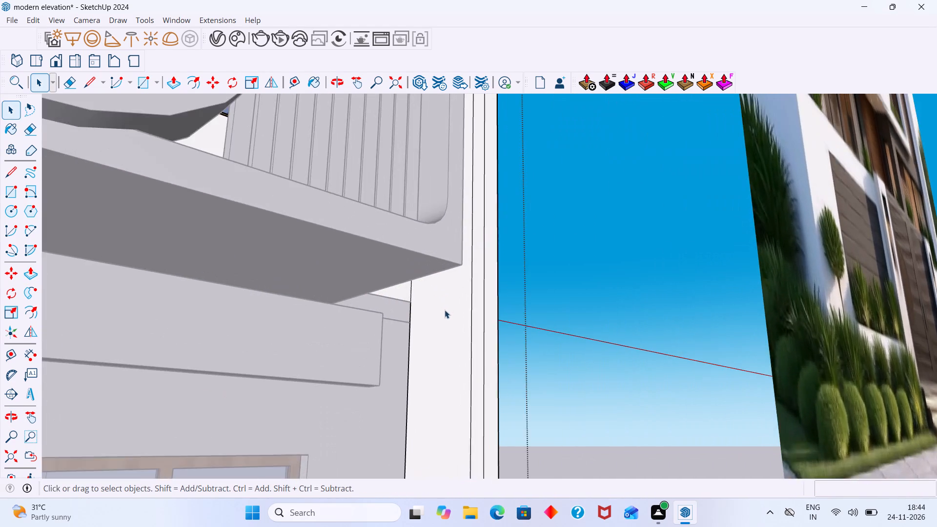
pyautogui.scroll(10, 445, 310)
pyautogui.scroll(-4, 426, 337)
pyautogui.scroll(1, 426, 337)
pyautogui.scroll(-16, 425, 337)
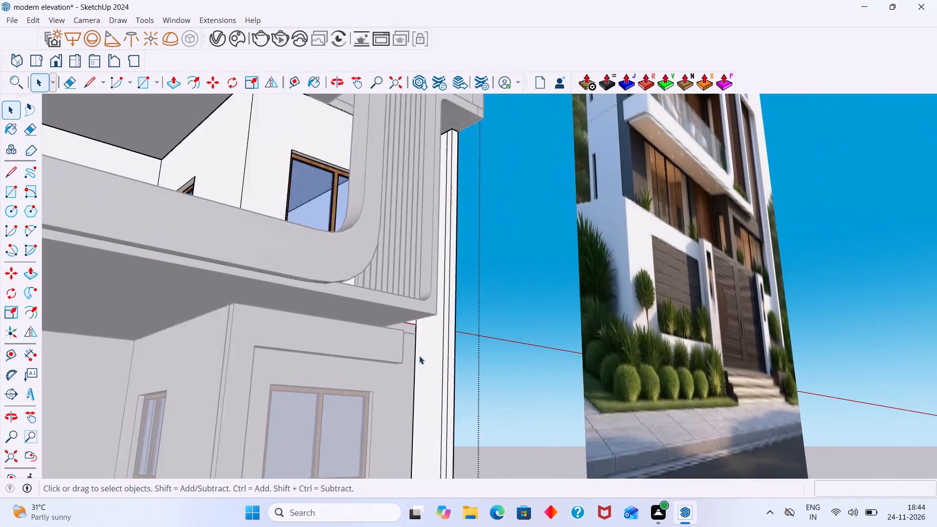
pyautogui.scroll(-2, 419, 356)
pyautogui.scroll(-9, 413, 407)
pyautogui.scroll(2, 418, 395)
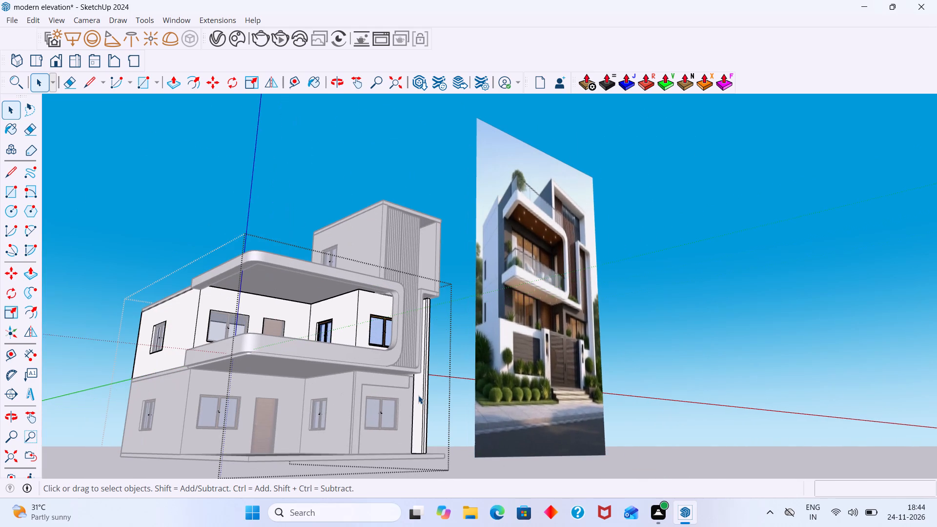
pyautogui.scroll(2, 422, 418)
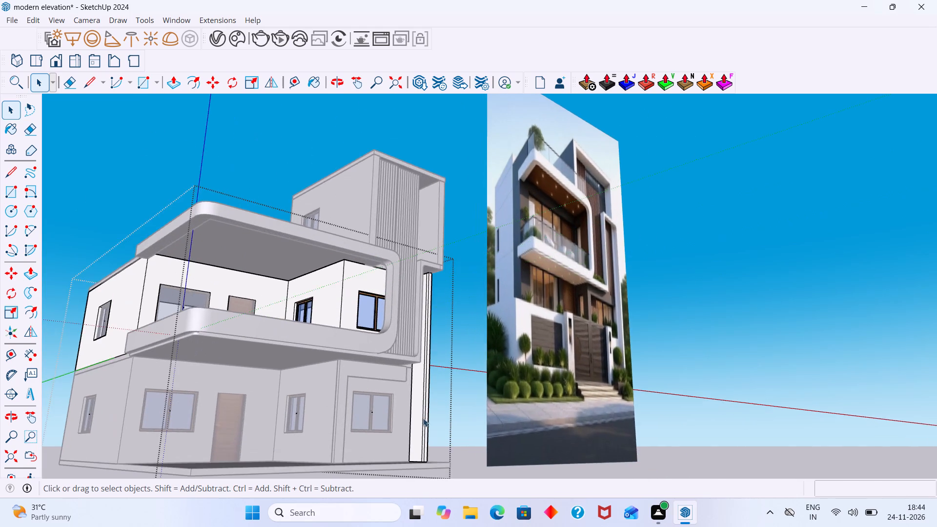
pyautogui.scroll(6, 425, 421)
pyautogui.moveTo(425, 427); pyautogui.dragTo(422, 436, button='middle')
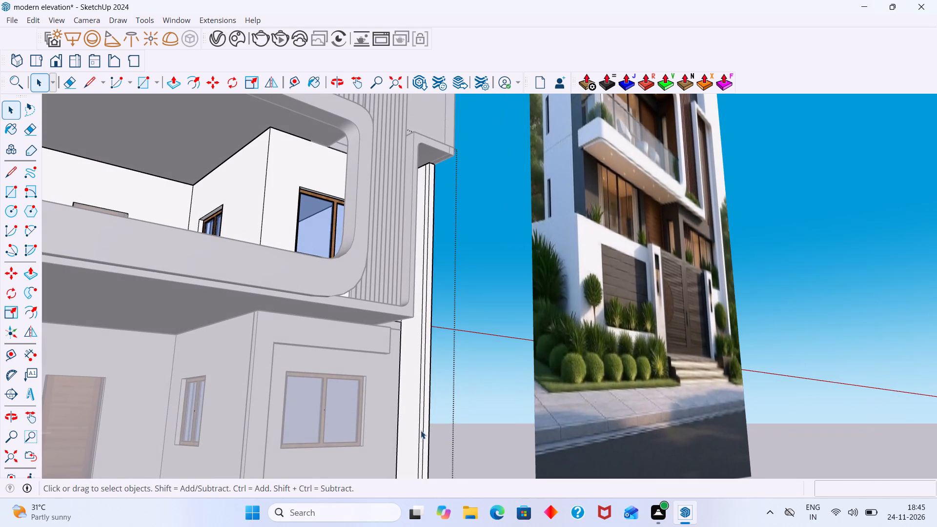
pyautogui.press('l')
pyautogui.scroll(6, 438, 430)
pyautogui.scroll(-9, 407, 399)
pyautogui.scroll(4, 404, 418)
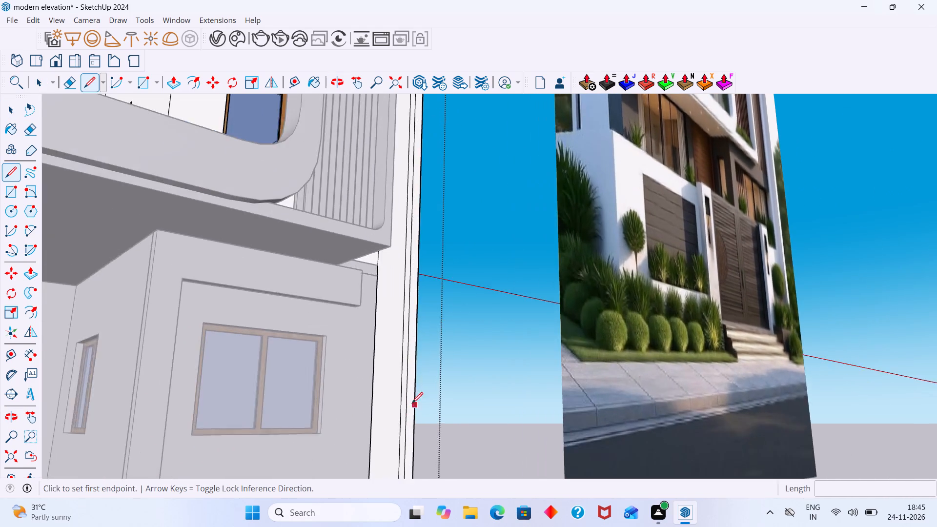
pyautogui.scroll(11, 412, 403)
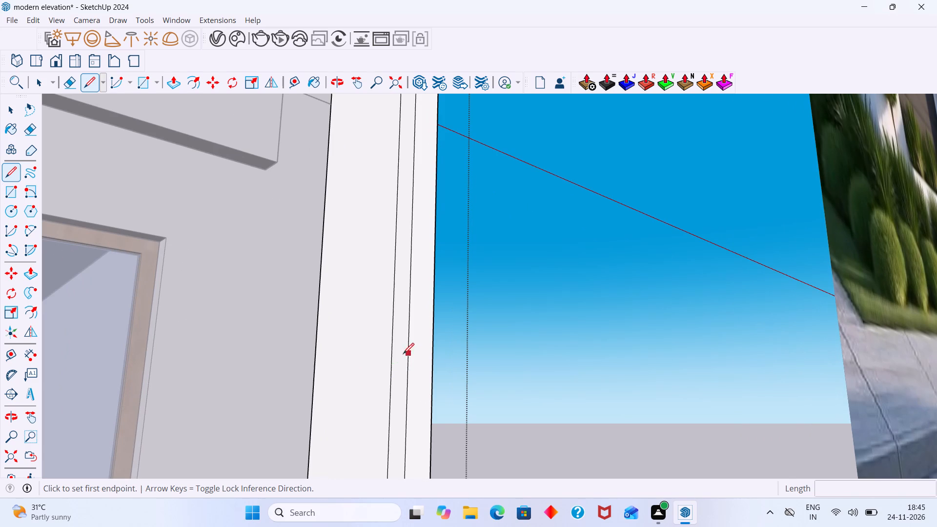
pyautogui.click(392, 348)
pyautogui.click(409, 349)
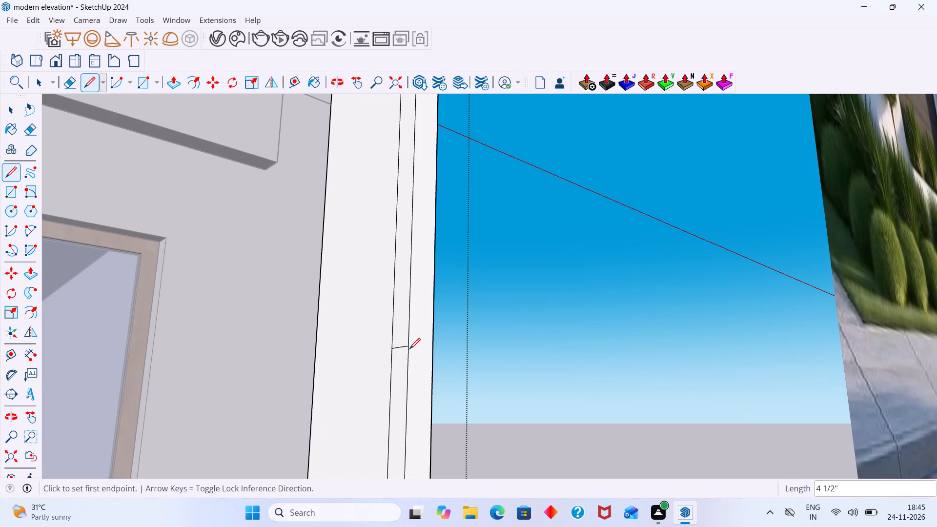
# Push/Pull the strip below the new line about 7' 2" across the ground-floor window to form a low front wall, and close the group.
pyautogui.press('space')
pyautogui.click(402, 357)
pyautogui.press('p')
pyautogui.click(402, 357)
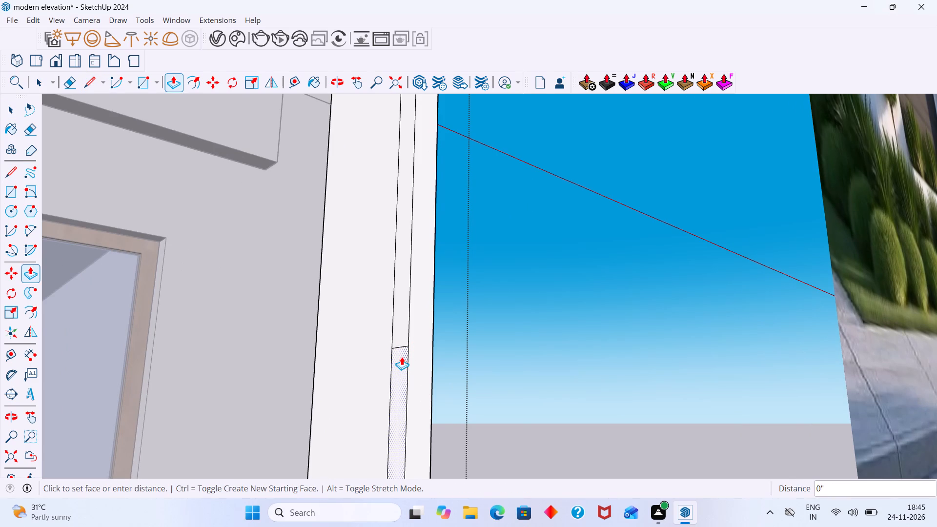
pyautogui.scroll(-20, 359, 370)
pyautogui.scroll(-13, 359, 370)
pyautogui.moveTo(265, 346); pyautogui.dragTo(200, 382, button='middle')
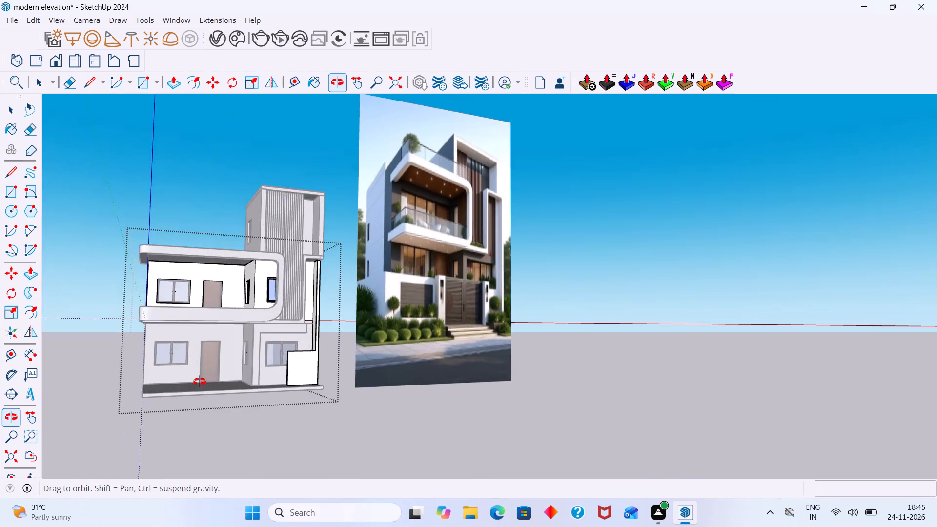
pyautogui.moveTo(200, 382); pyautogui.dragTo(147, 426, button='middle')
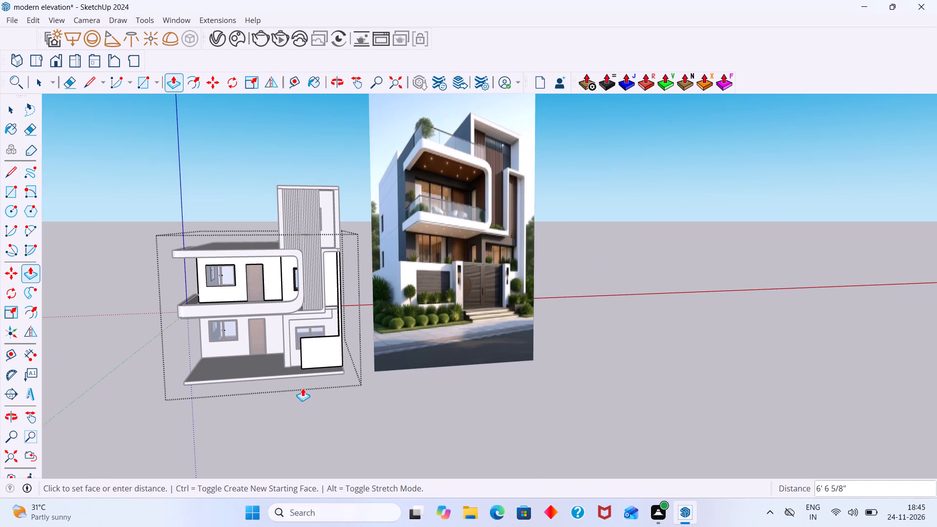
pyautogui.scroll(6, 303, 387)
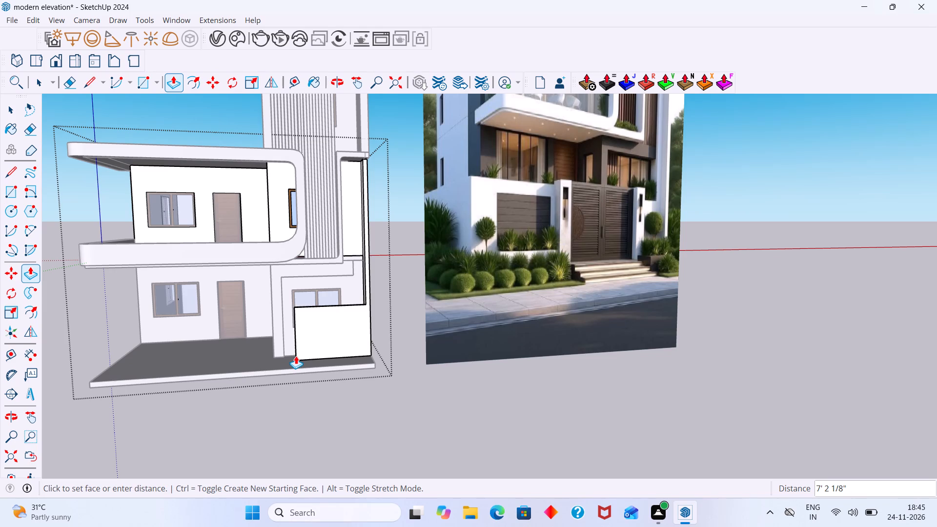
pyautogui.click(296, 356)
pyautogui.press('space')
pyautogui.click(407, 408)
# Push/Pull the fin's strip above the low wall about 12" toward the slatted tower, and close the group.
pyautogui.moveTo(391, 401); pyautogui.dragTo(453, 411, button='middle')
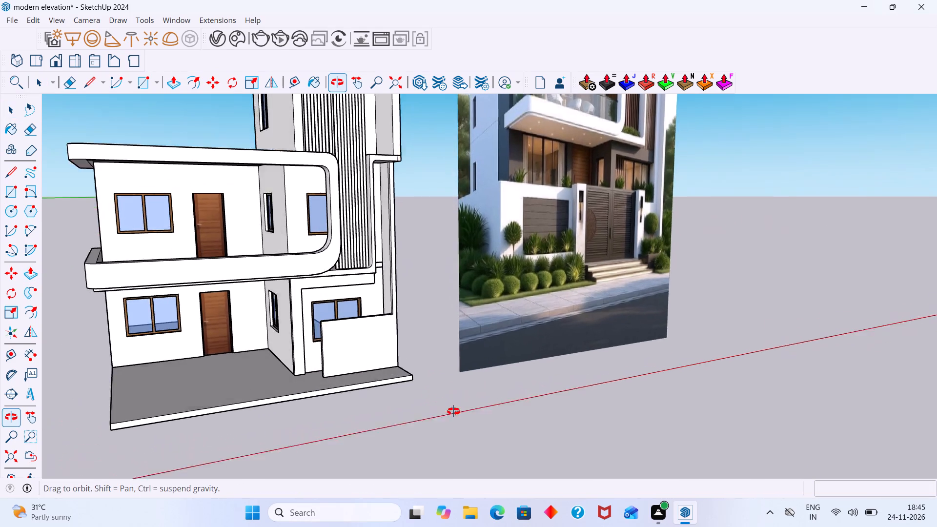
pyautogui.moveTo(453, 411); pyautogui.dragTo(467, 405, button='middle')
pyautogui.scroll(9, 391, 288)
pyautogui.moveTo(402, 299); pyautogui.dragTo(428, 305, button='middle')
pyautogui.scroll(6, 429, 312)
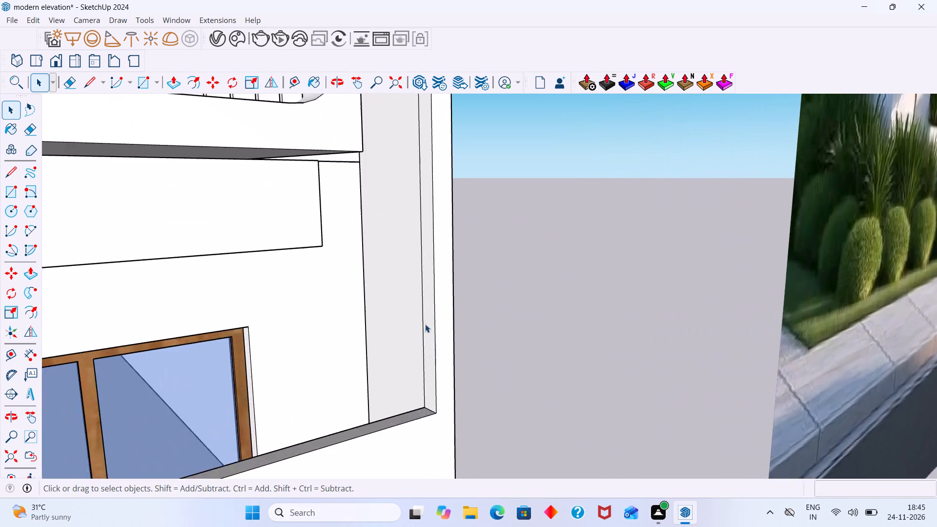
pyautogui.scroll(3, 425, 324)
pyautogui.click(433, 321)
pyautogui.doubleClick(432, 321)
pyautogui.moveTo(427, 324); pyautogui.dragTo(462, 324, button='middle')
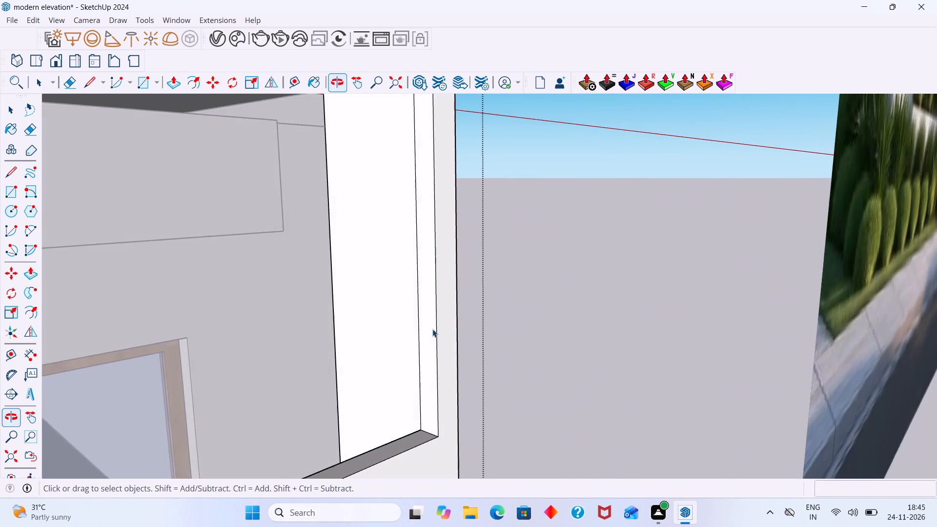
pyautogui.scroll(2, 432, 329)
pyautogui.click(431, 328)
pyautogui.press('p')
pyautogui.click(431, 328)
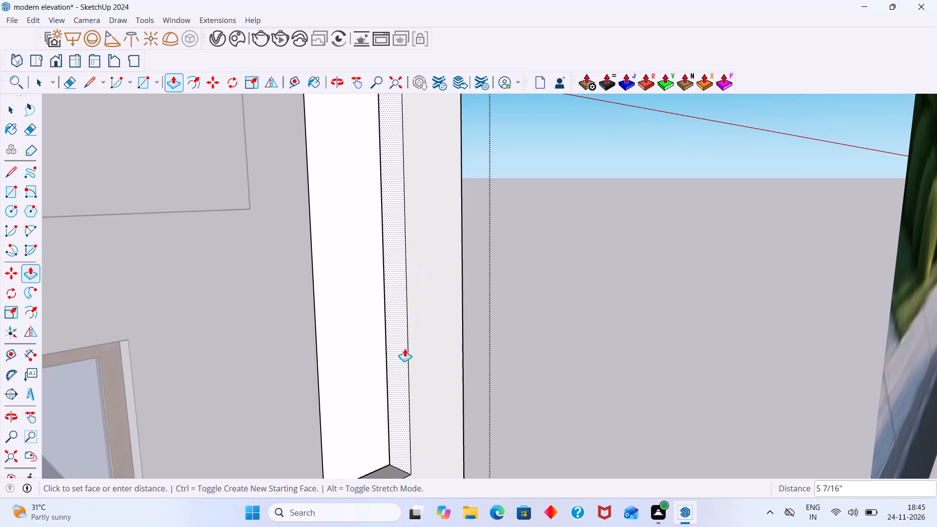
pyautogui.moveTo(405, 348); pyautogui.dragTo(311, 348, button='middle')
pyautogui.scroll(-12, 331, 345)
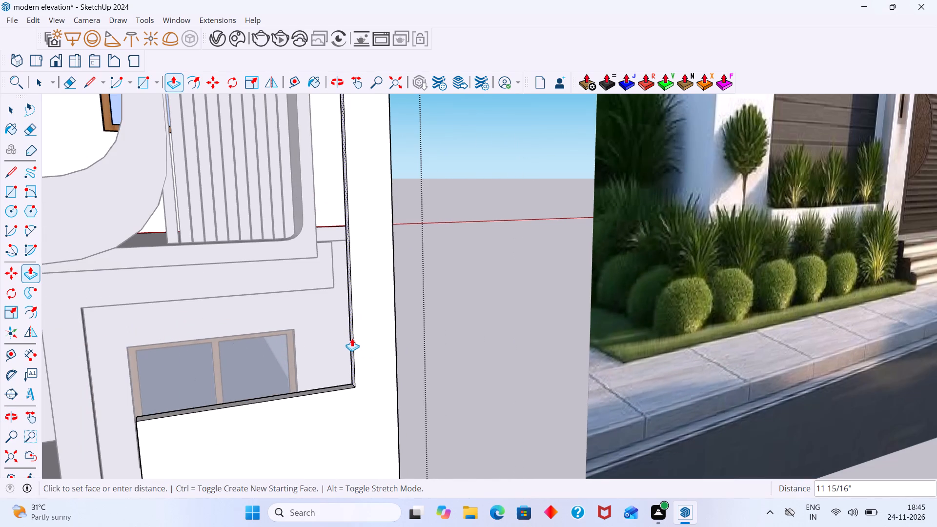
pyautogui.click(350, 339)
pyautogui.press('space')
pyautogui.scroll(-16, 384, 349)
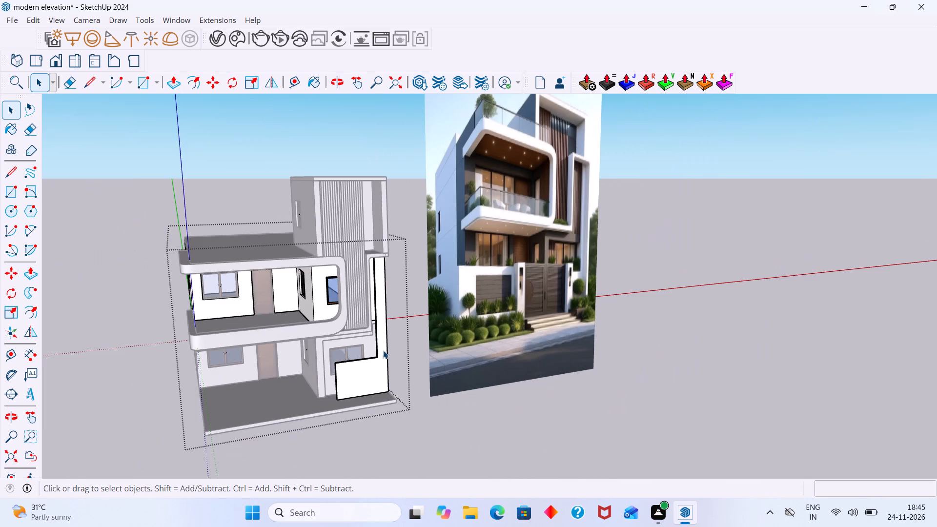
pyautogui.click(516, 456)
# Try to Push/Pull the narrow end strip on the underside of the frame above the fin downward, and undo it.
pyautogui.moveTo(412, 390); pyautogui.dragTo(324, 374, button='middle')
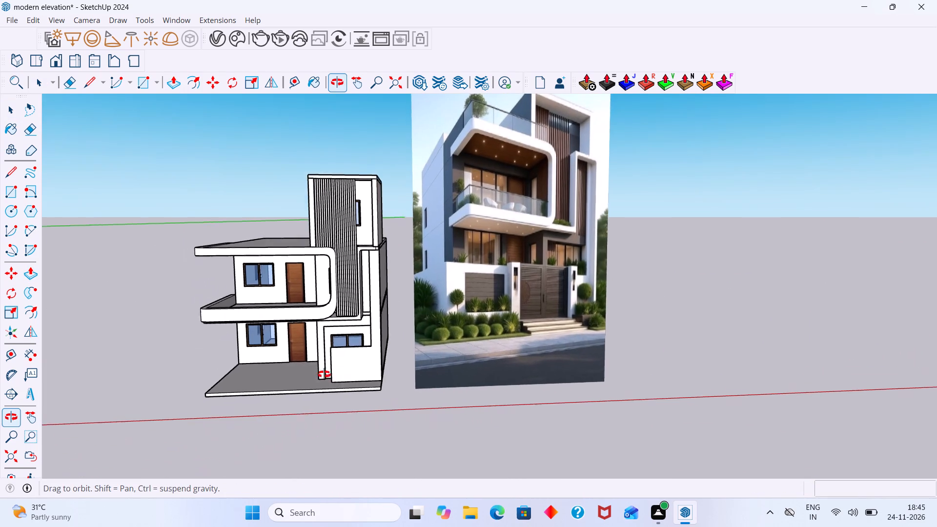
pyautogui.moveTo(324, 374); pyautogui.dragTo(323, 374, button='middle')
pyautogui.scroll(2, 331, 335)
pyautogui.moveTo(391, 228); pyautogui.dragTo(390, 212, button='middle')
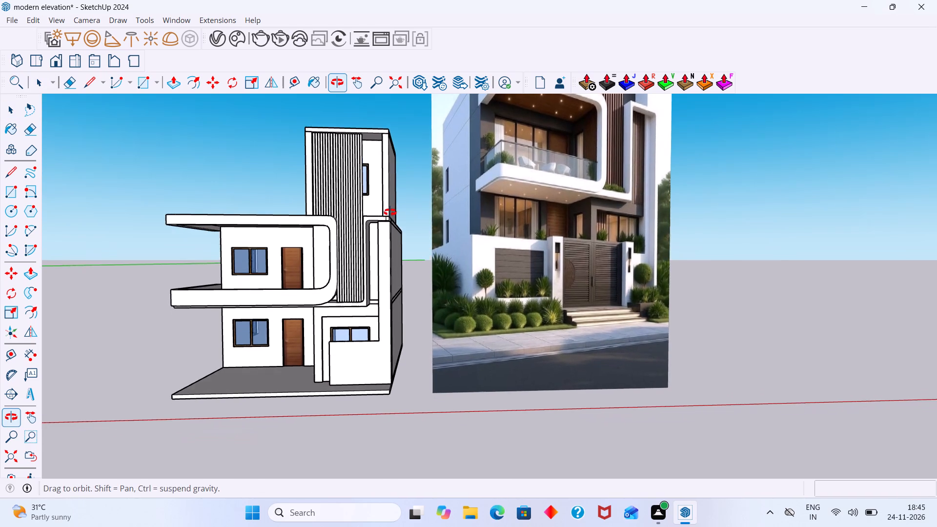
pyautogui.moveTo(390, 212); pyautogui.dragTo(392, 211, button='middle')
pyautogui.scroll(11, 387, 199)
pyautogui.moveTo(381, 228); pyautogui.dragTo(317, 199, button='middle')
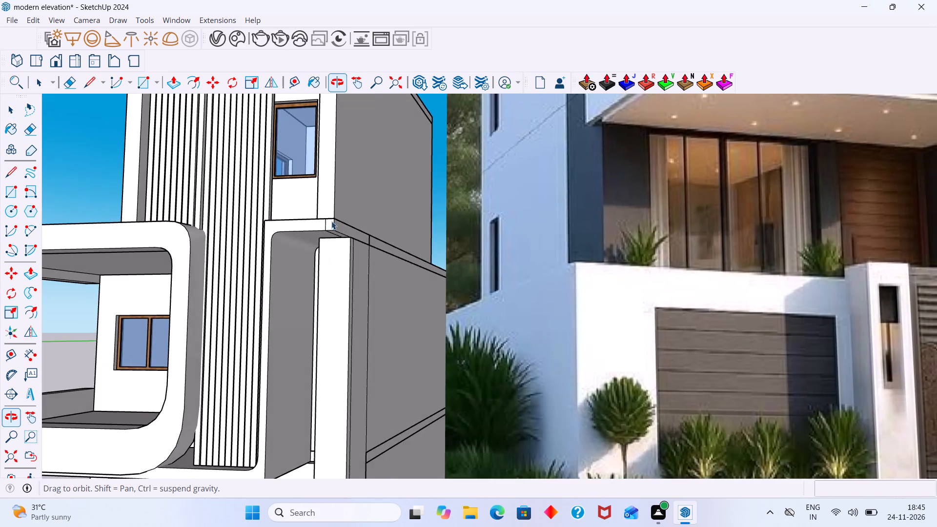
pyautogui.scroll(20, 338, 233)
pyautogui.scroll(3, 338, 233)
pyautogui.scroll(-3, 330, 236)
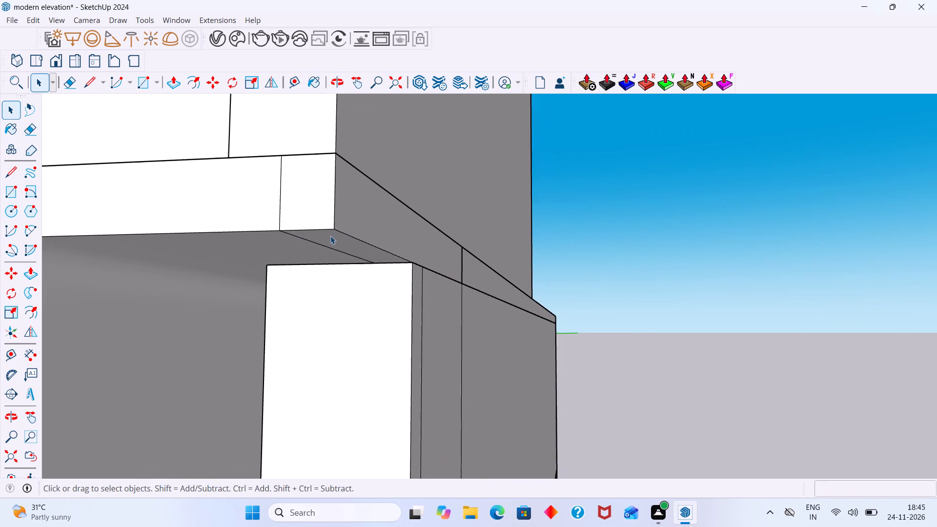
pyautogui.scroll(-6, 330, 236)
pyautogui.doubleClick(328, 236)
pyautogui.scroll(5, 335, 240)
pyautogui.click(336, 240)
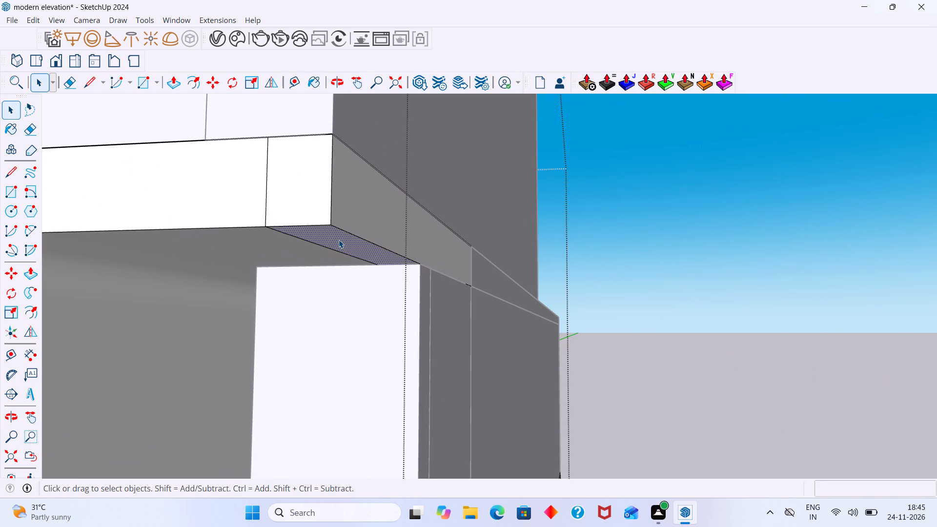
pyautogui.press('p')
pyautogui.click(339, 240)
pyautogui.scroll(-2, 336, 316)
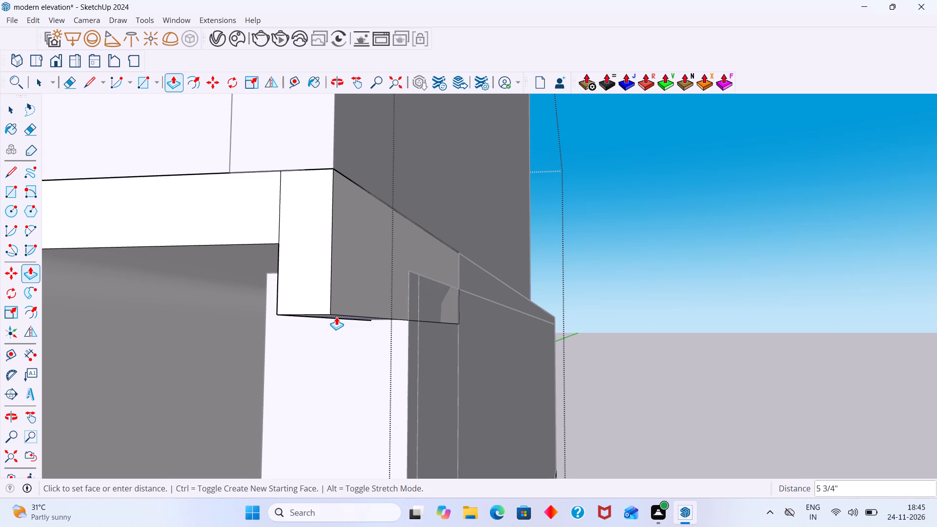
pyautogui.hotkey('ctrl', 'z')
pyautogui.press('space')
# Draw a 4.5" line across the frame's underside end strip, along the top front edge of the fin.
pyautogui.moveTo(376, 278); pyautogui.dragTo(386, 236, button='middle')
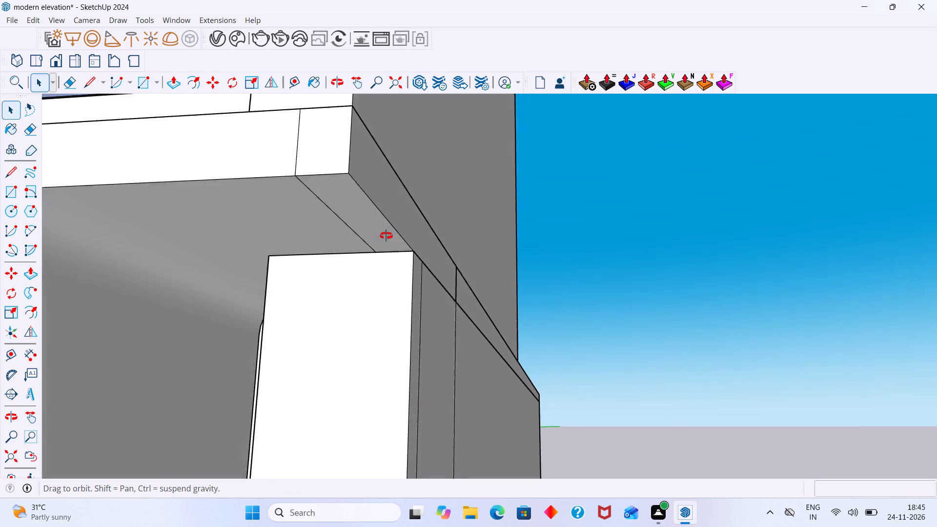
pyautogui.moveTo(386, 236); pyautogui.dragTo(386, 235, button='middle')
pyautogui.press('l')
pyautogui.scroll(6, 382, 247)
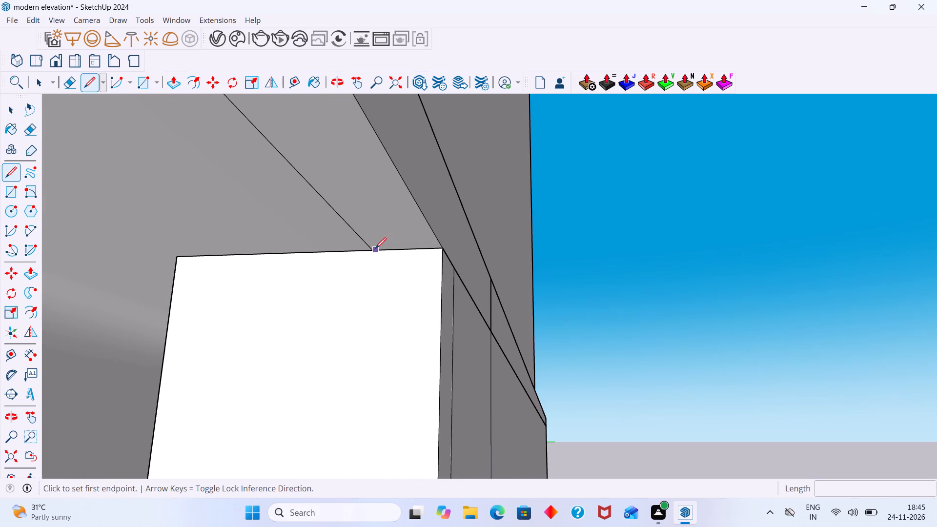
pyautogui.click(373, 251)
pyautogui.click(437, 246)
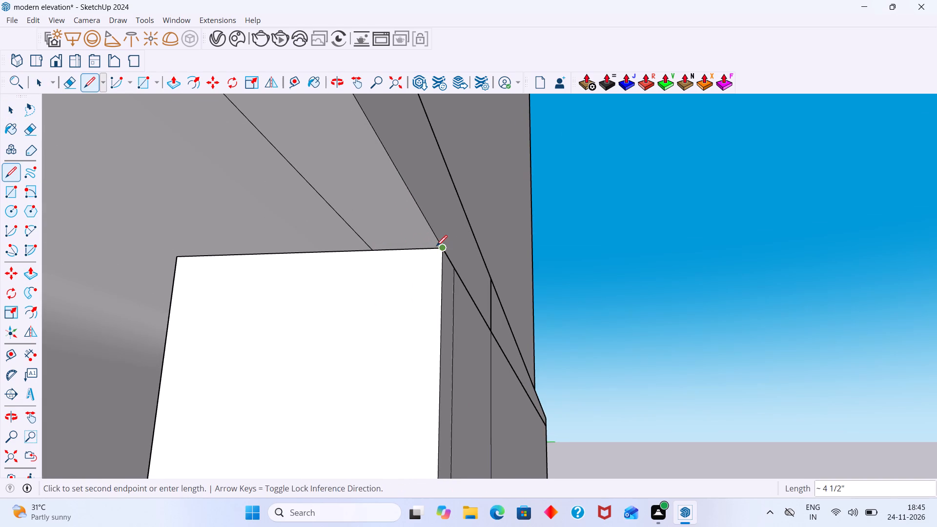
pyautogui.press('space')
# Redraw the line across the underside end strip inside the frame's own group, and close the group.
pyautogui.click(404, 235)
pyautogui.doubleClick(404, 235)
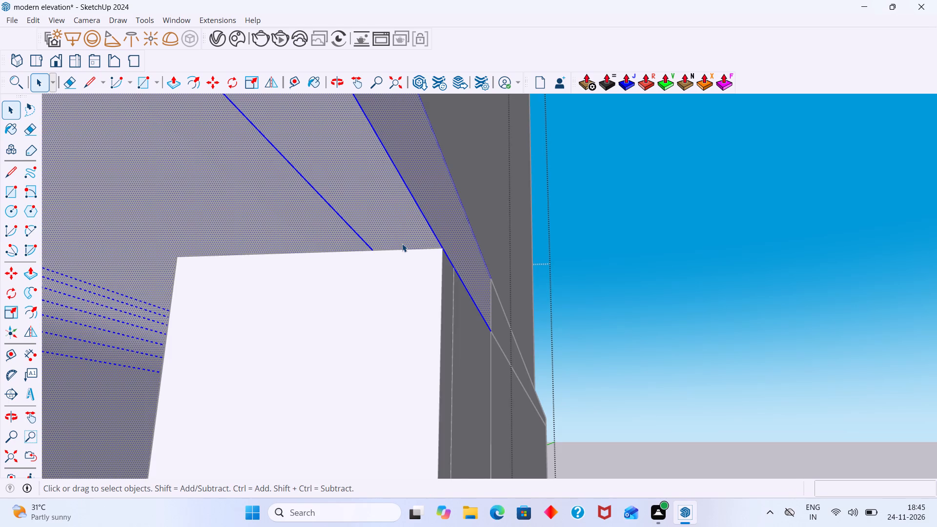
pyautogui.press('l')
pyautogui.click(373, 252)
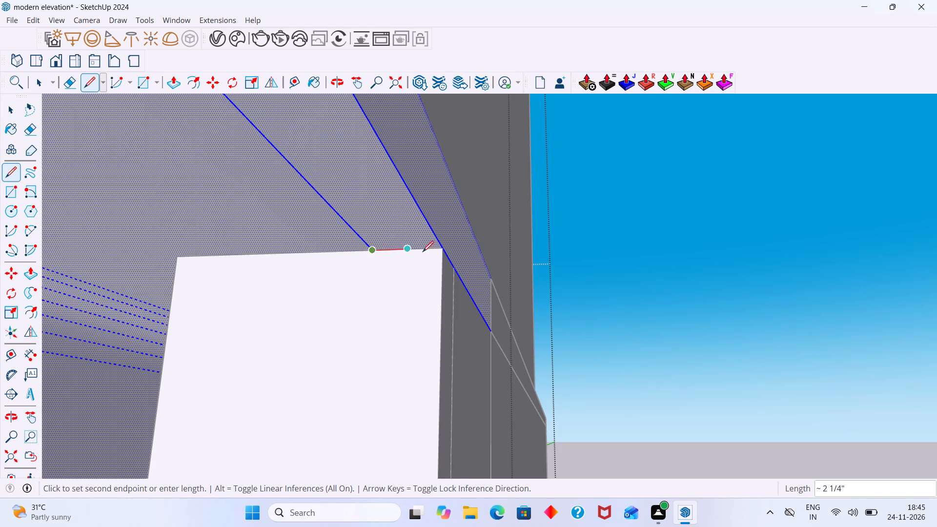
pyautogui.click(441, 250)
pyautogui.press('space')
pyautogui.scroll(1, 422, 243)
pyautogui.scroll(-11, 421, 243)
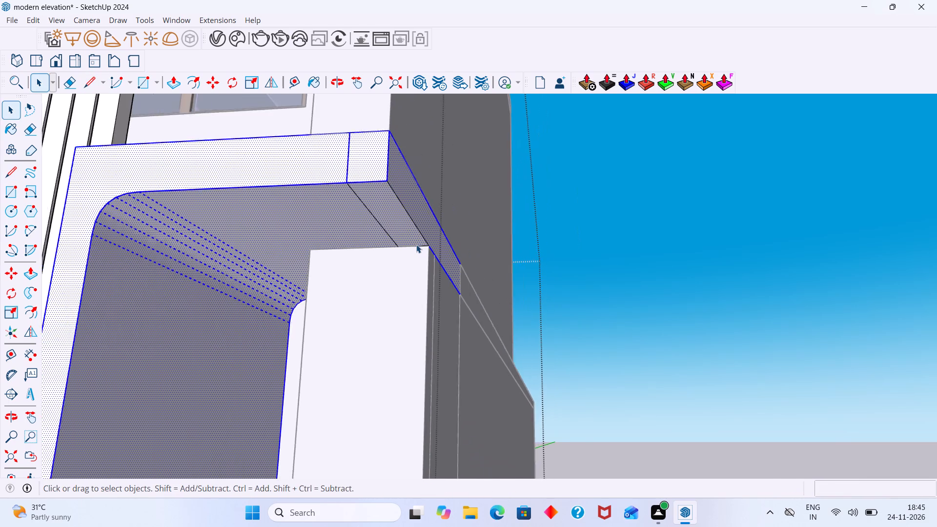
pyautogui.scroll(-6, 416, 244)
pyautogui.click(615, 251)
# Push/Pull the narrow underside strip at the frame's outer end about 20' 6" down to the base slab, and close the group.
pyautogui.scroll(7, 405, 252)
pyautogui.click(395, 209)
pyautogui.doubleClick(398, 208)
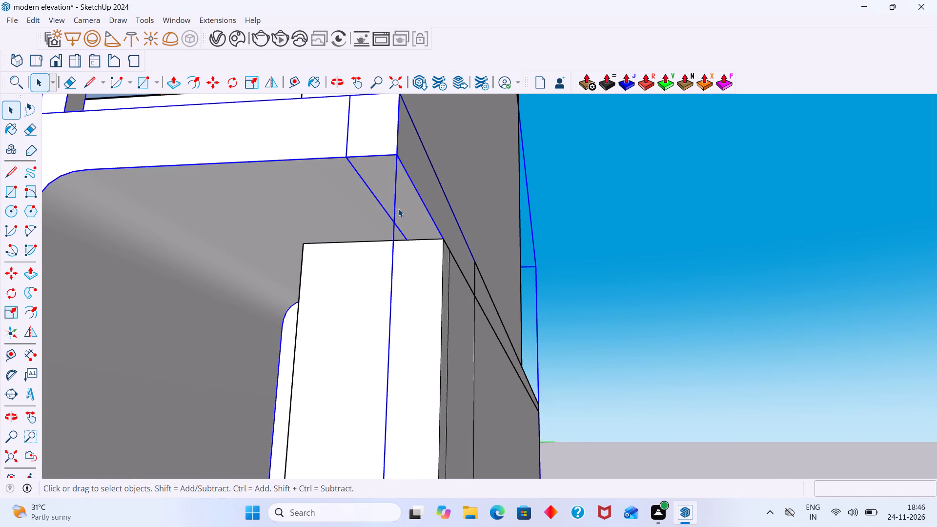
pyautogui.click(407, 208)
pyautogui.press('p')
pyautogui.click(407, 208)
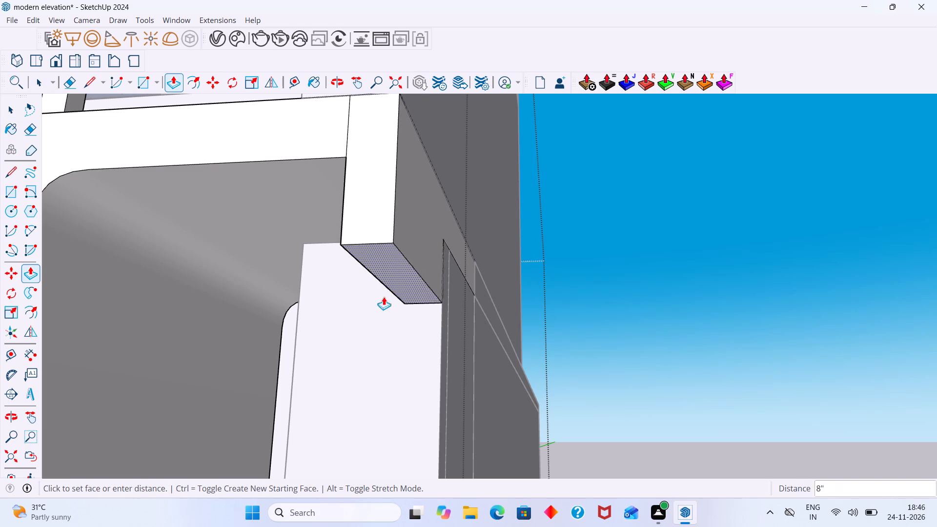
pyautogui.scroll(-20, 380, 325)
pyautogui.scroll(-20, 380, 325)
pyautogui.scroll(-4, 380, 325)
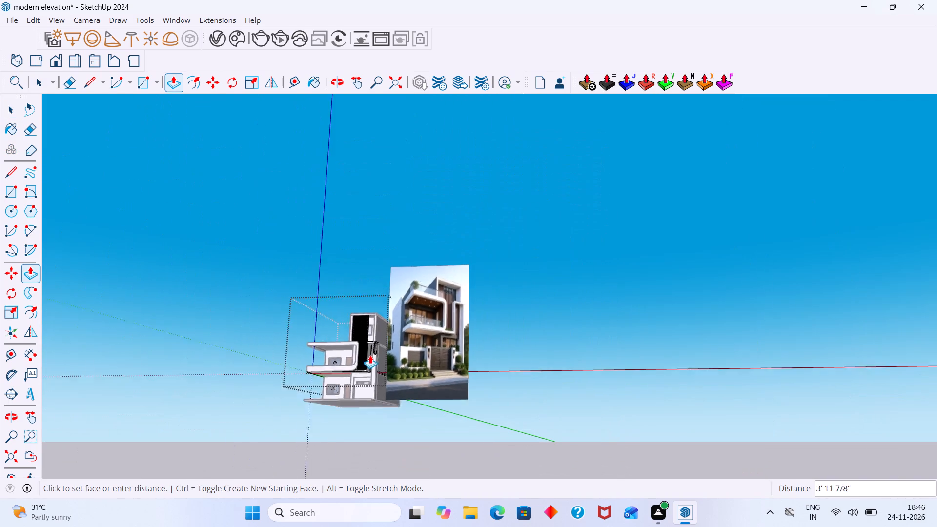
pyautogui.scroll(-3, 370, 355)
pyautogui.scroll(6, 365, 384)
pyautogui.moveTo(366, 387); pyautogui.dragTo(383, 486, button='middle')
pyautogui.scroll(16, 398, 411)
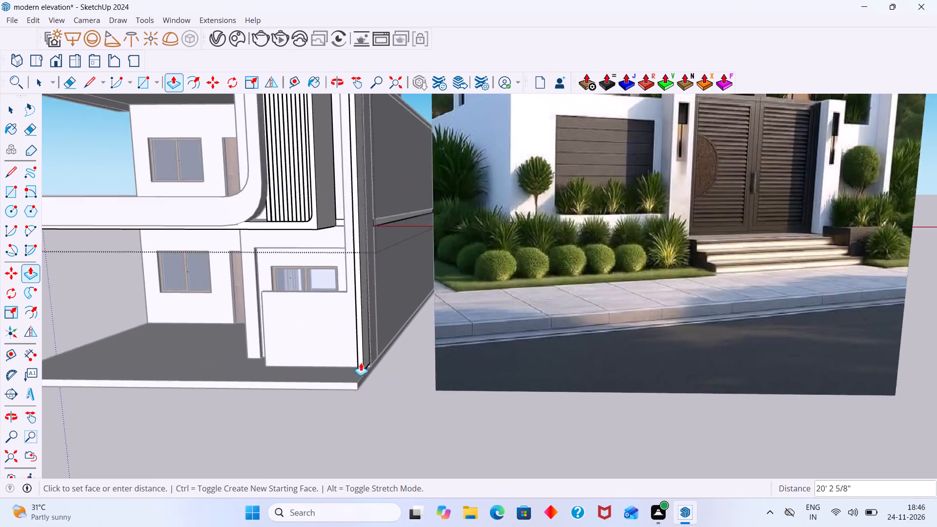
pyautogui.scroll(9, 361, 363)
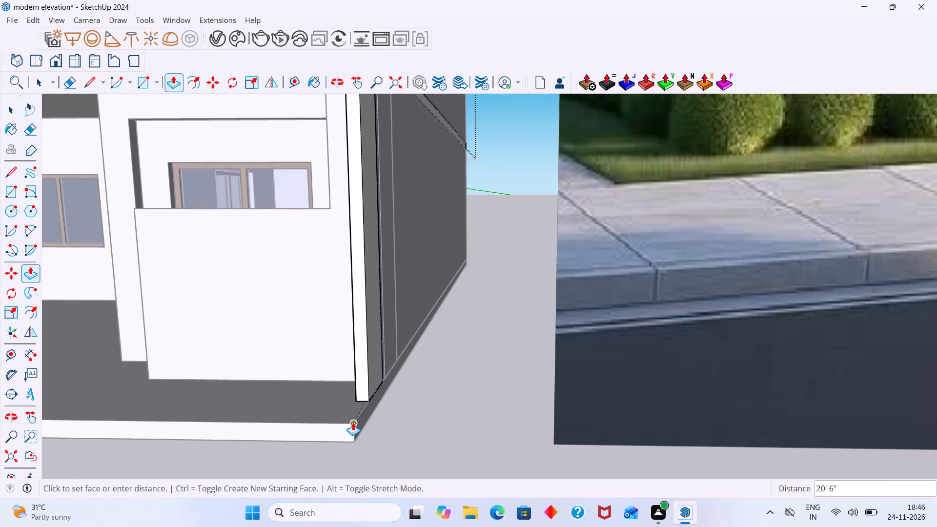
pyautogui.click(353, 422)
pyautogui.press('space')
pyautogui.click(408, 423)
# Erase the seam line between the frame's top beam and its new vertical leg inside the frame's group.
pyautogui.scroll(1, 428, 414)
pyautogui.scroll(-16, 428, 414)
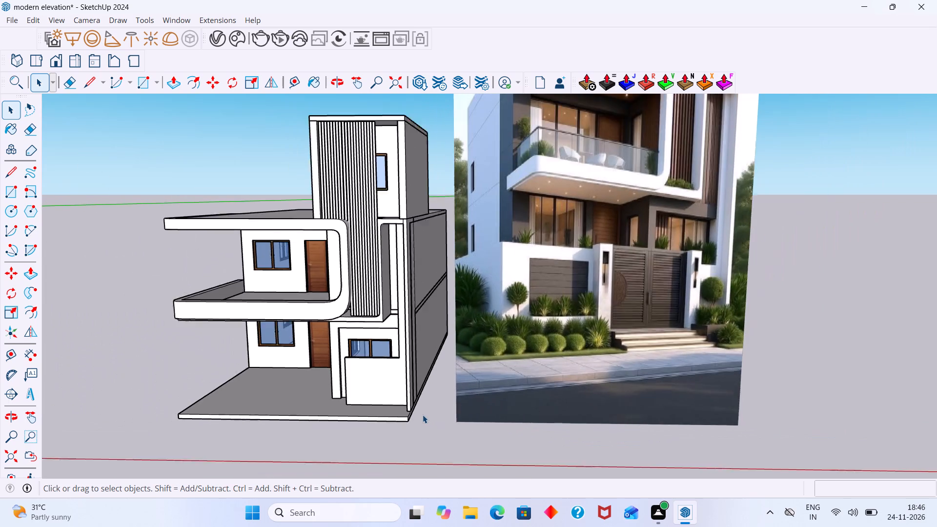
pyautogui.scroll(-1, 423, 415)
pyautogui.moveTo(421, 415); pyautogui.dragTo(515, 402, button='middle')
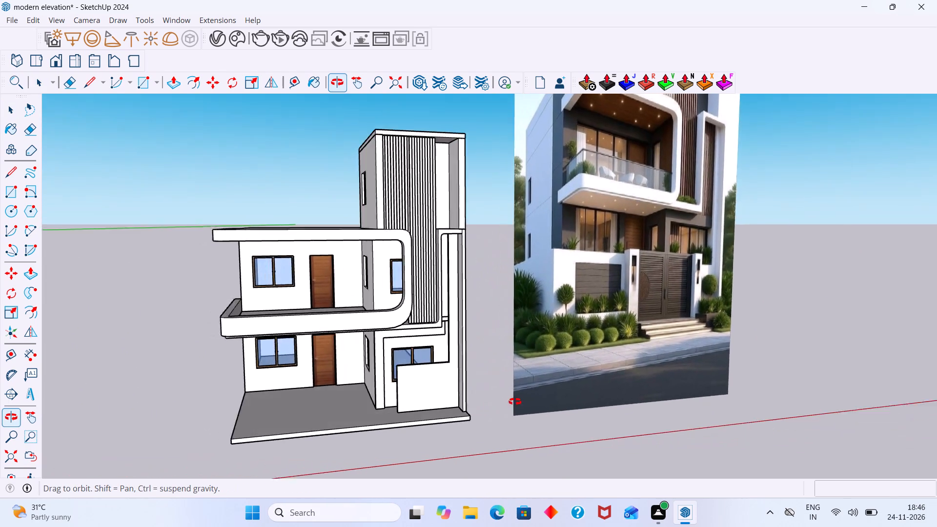
pyautogui.moveTo(515, 402); pyautogui.dragTo(394, 412, button='middle')
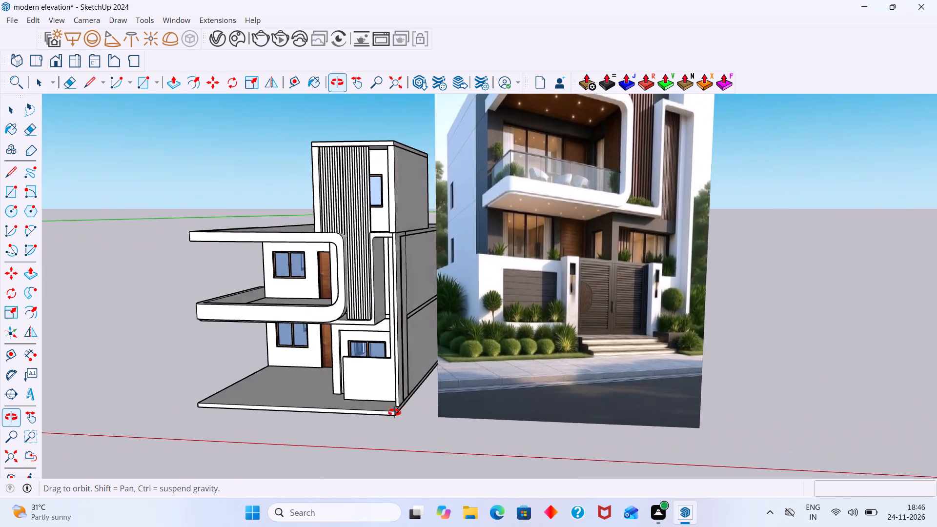
pyautogui.moveTo(394, 412); pyautogui.dragTo(370, 452, button='middle')
pyautogui.scroll(8, 395, 273)
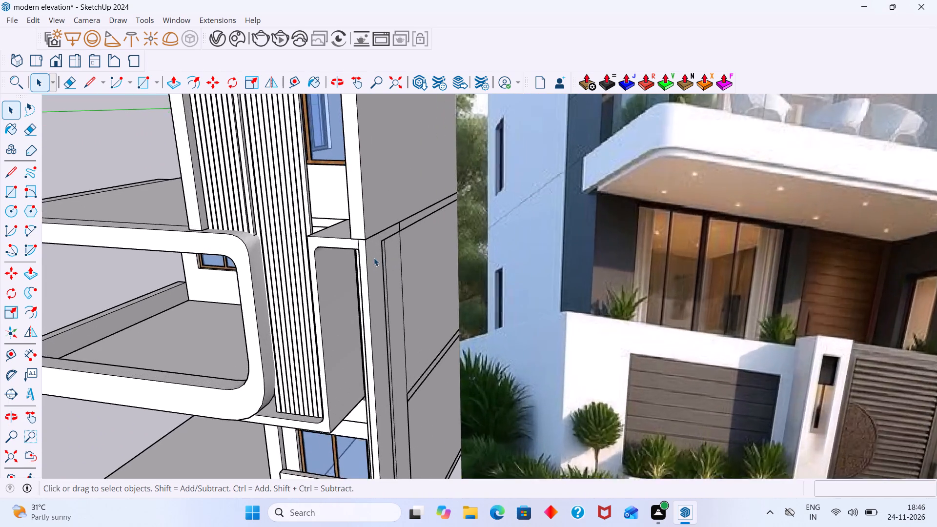
pyautogui.scroll(7, 374, 258)
pyautogui.moveTo(346, 248); pyautogui.dragTo(409, 239, button='middle')
pyautogui.scroll(8, 531, 198)
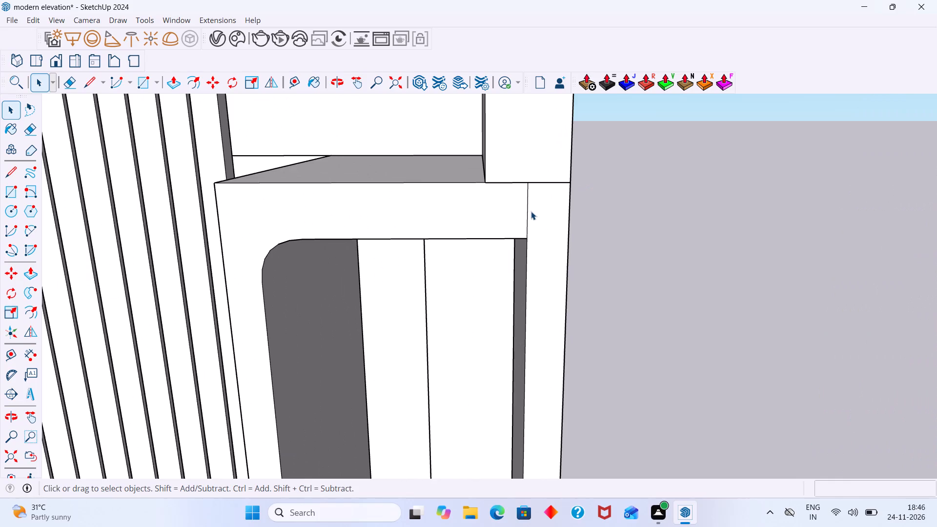
pyautogui.doubleClick(528, 210)
pyautogui.click(531, 211)
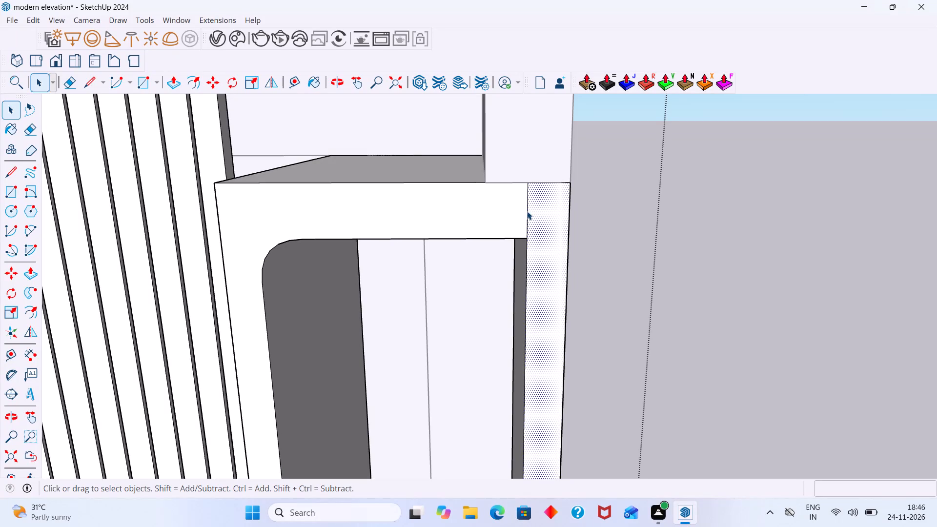
pyautogui.press('e')
pyautogui.click(527, 215)
pyautogui.scroll(1, 536, 216)
pyautogui.scroll(-5, 536, 216)
# Bevel the frame's square inner corner edge, where the top beam meets the outer leg, by about 7" with 6 segments, and close the group.
pyautogui.moveTo(530, 233); pyautogui.dragTo(591, 165, button='middle')
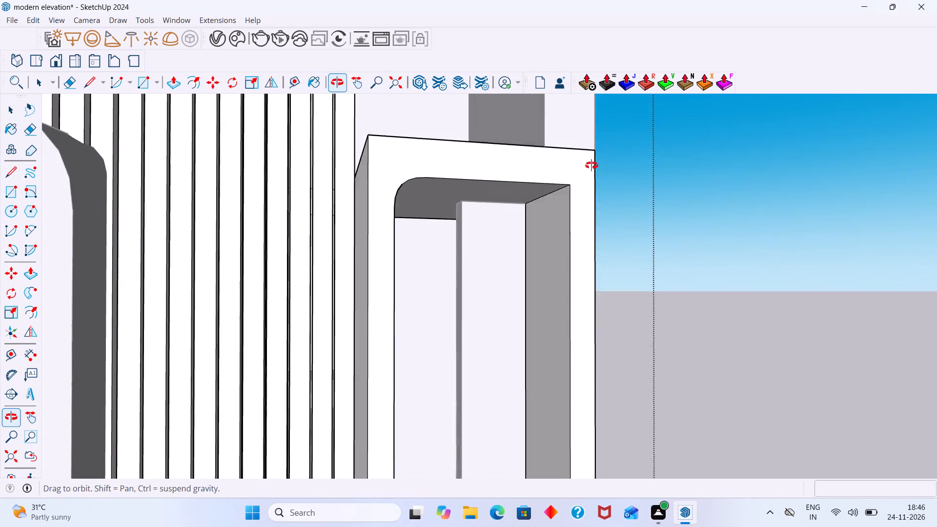
pyautogui.moveTo(591, 165); pyautogui.dragTo(366, 227, button='middle')
pyautogui.scroll(-7, 378, 223)
pyautogui.moveTo(399, 224); pyautogui.dragTo(557, 213, button='middle')
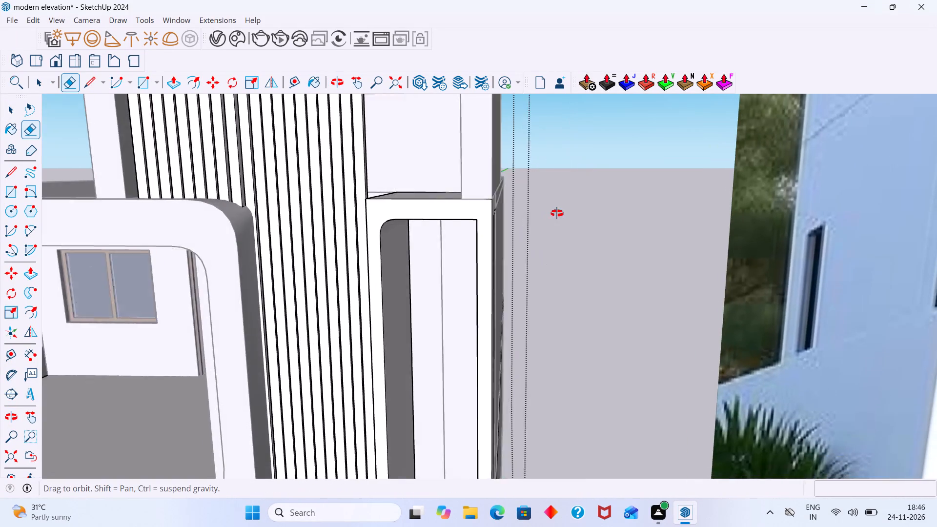
pyautogui.moveTo(557, 213); pyautogui.dragTo(558, 213, button='middle')
pyautogui.scroll(4, 527, 228)
pyautogui.moveTo(501, 237); pyautogui.dragTo(588, 215, button='middle')
pyautogui.scroll(-20, 590, 213)
pyautogui.scroll(-4, 590, 213)
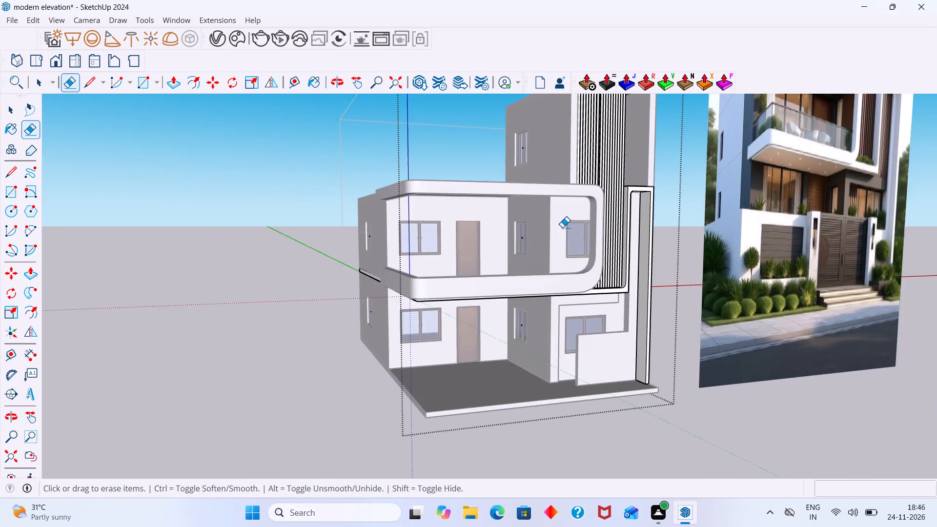
pyautogui.moveTo(562, 227); pyautogui.dragTo(534, 237, button='middle')
pyautogui.press('space')
pyautogui.scroll(9, 685, 203)
pyautogui.moveTo(619, 204); pyautogui.dragTo(606, 170, button='middle')
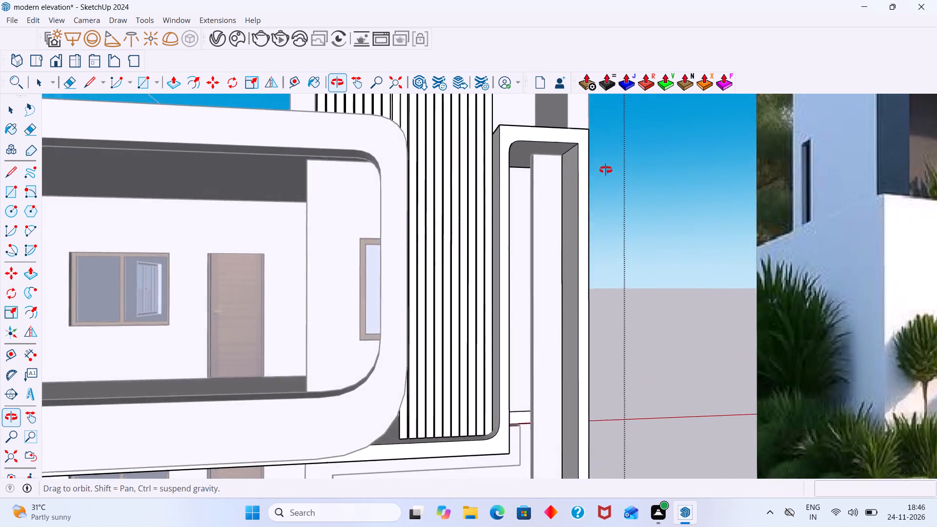
pyautogui.moveTo(606, 170); pyautogui.dragTo(603, 164, button='middle')
pyautogui.scroll(17, 571, 147)
pyautogui.click(580, 139)
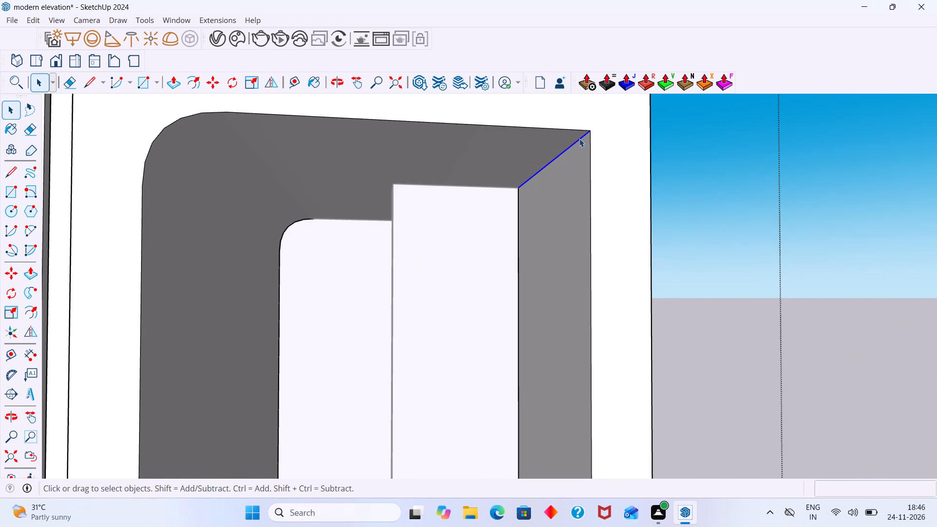
pyautogui.rightClick(648, 41)
pyautogui.click(660, 43)
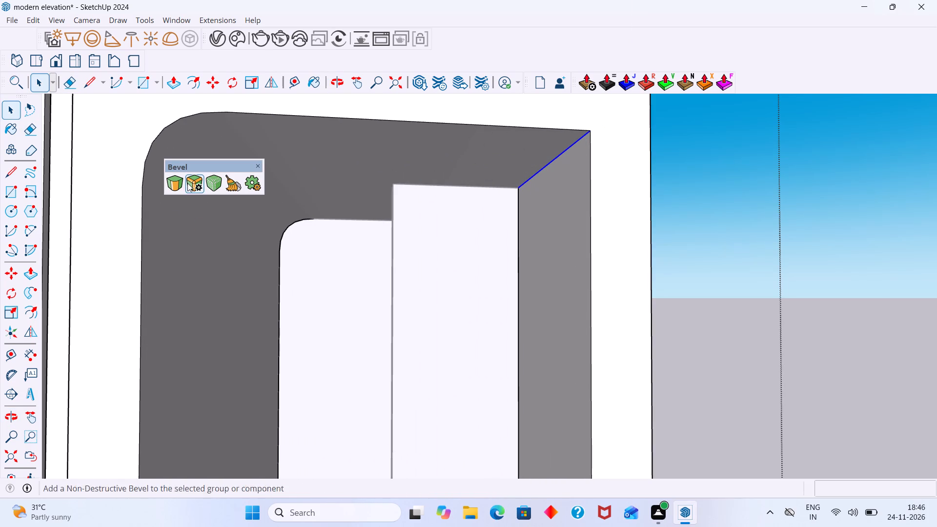
pyautogui.click(175, 184)
pyautogui.click(537, 163)
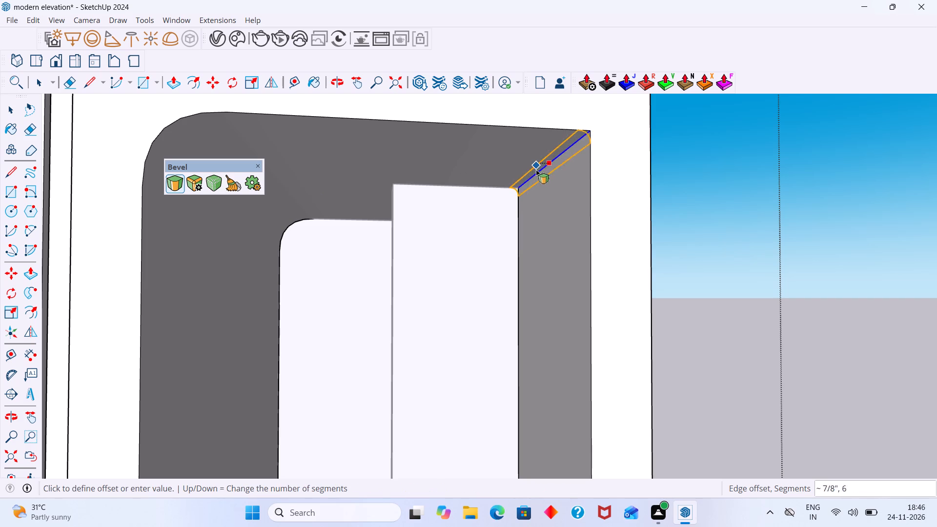
pyautogui.moveTo(561, 171); pyautogui.dragTo(520, 222, button='middle')
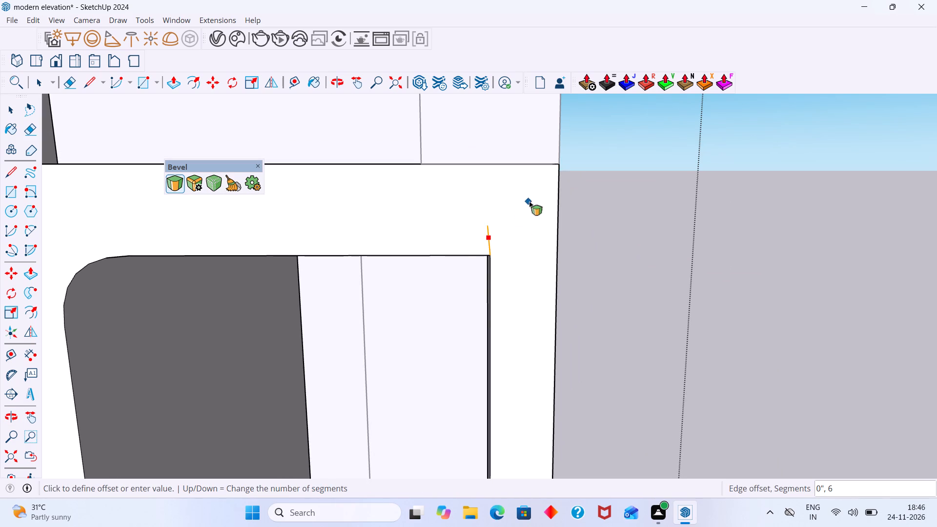
pyautogui.scroll(-3, 436, 304)
pyautogui.moveTo(434, 310); pyautogui.dragTo(419, 342, button='middle')
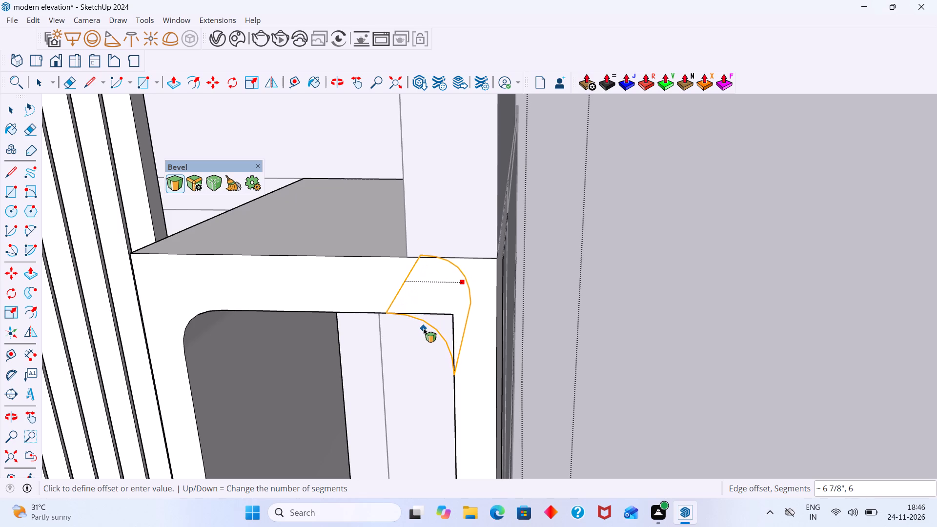
pyautogui.click(423, 328)
pyautogui.scroll(-20, 455, 321)
pyautogui.scroll(-4, 455, 321)
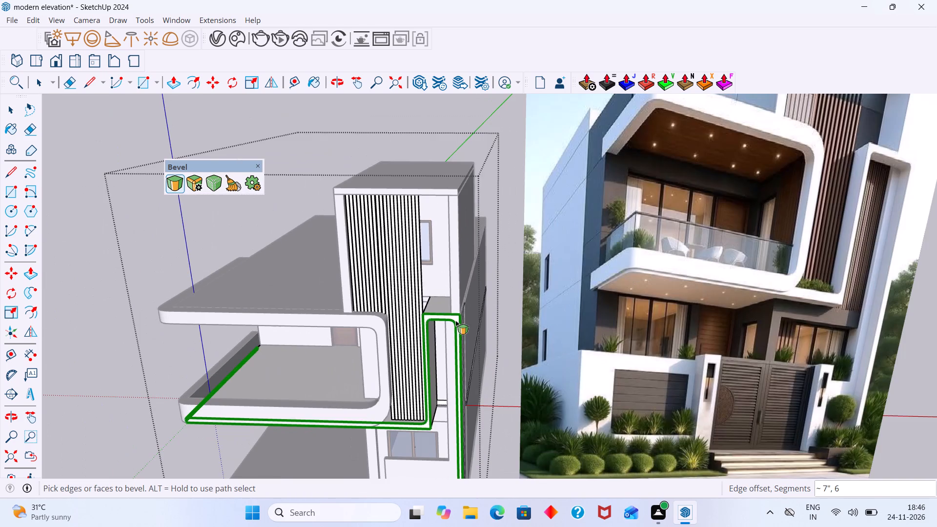
pyautogui.press('space')
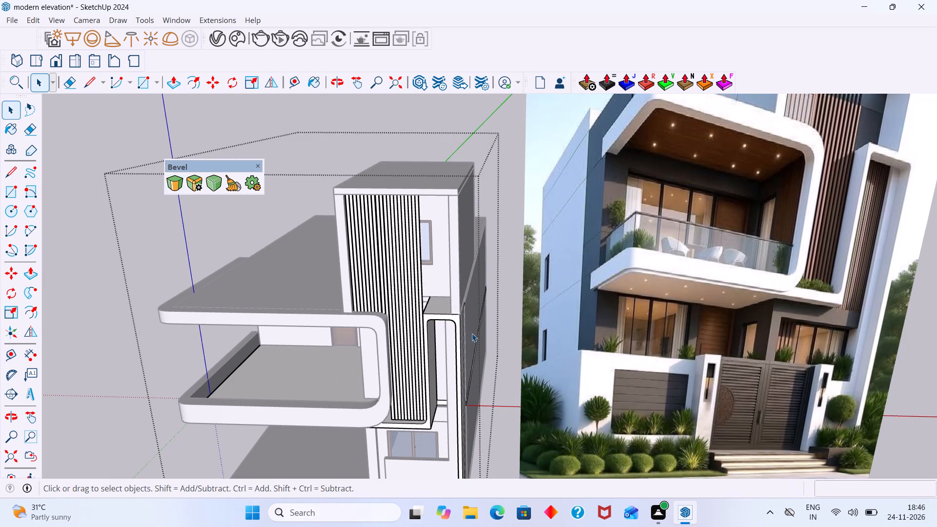
pyautogui.scroll(-10, 472, 333)
pyautogui.click(704, 281)
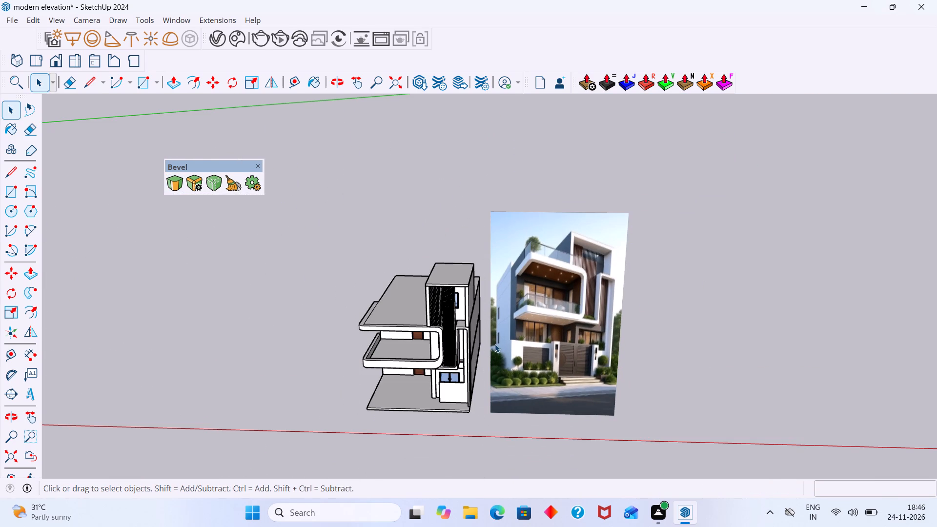
# Examine the whole elevation, including the extended frame leg and low front wall, against the reference image.
pyautogui.moveTo(481, 347); pyautogui.dragTo(516, 264, button='middle')
pyautogui.moveTo(511, 263); pyautogui.dragTo(519, 231, button='middle')
pyautogui.scroll(4, 509, 233)
pyautogui.scroll(-3, 507, 234)
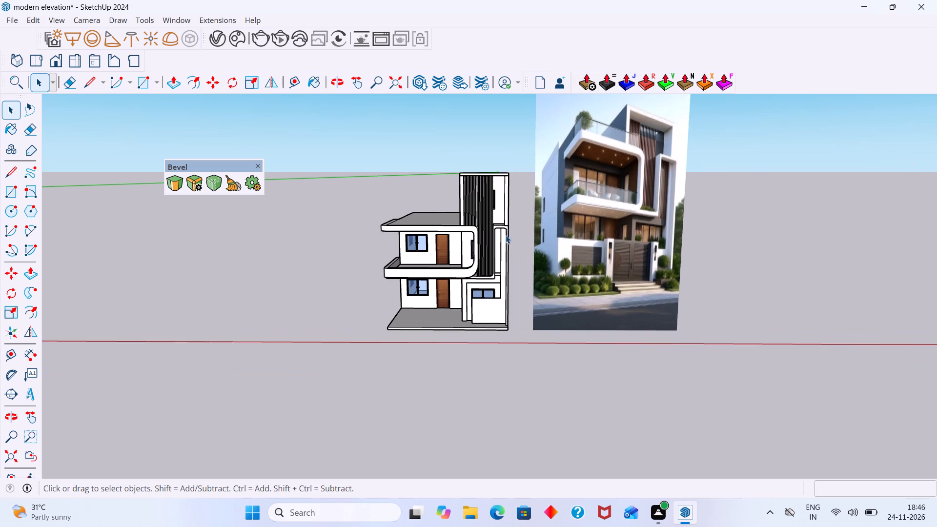
pyautogui.moveTo(492, 241); pyautogui.dragTo(366, 286, button='middle')
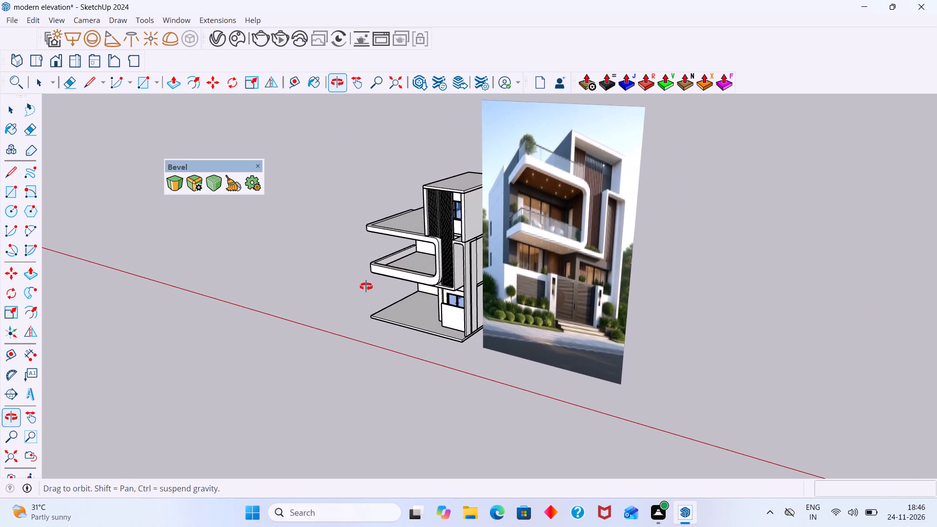
pyautogui.moveTo(366, 286); pyautogui.dragTo(480, 280, button='middle')
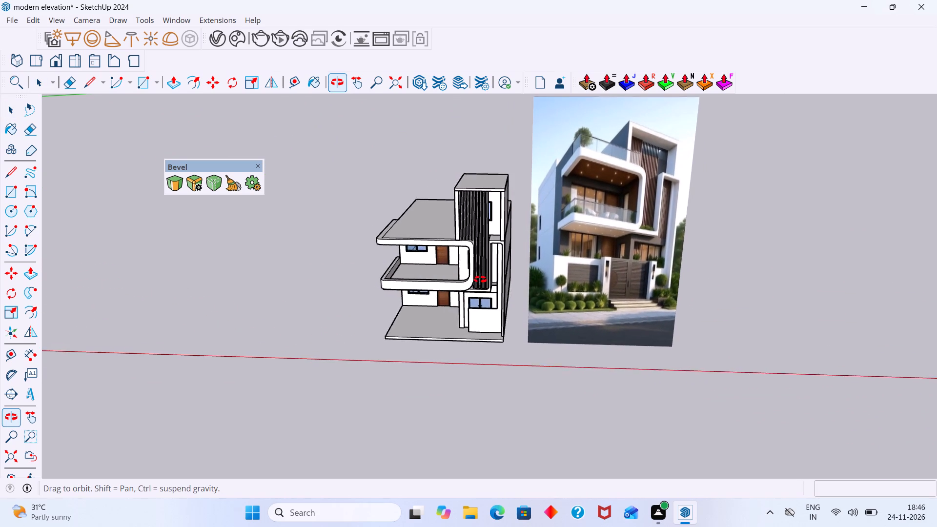
pyautogui.moveTo(480, 280); pyautogui.dragTo(540, 269, button='middle')
pyautogui.scroll(3, 529, 249)
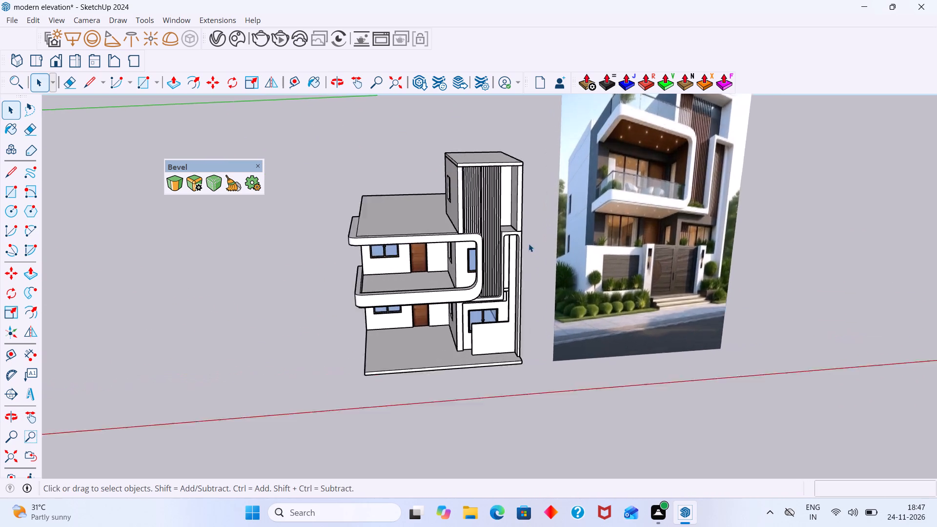
pyautogui.scroll(16, 529, 243)
pyautogui.scroll(-7, 511, 227)
pyautogui.scroll(1, 511, 227)
pyautogui.scroll(-17, 511, 227)
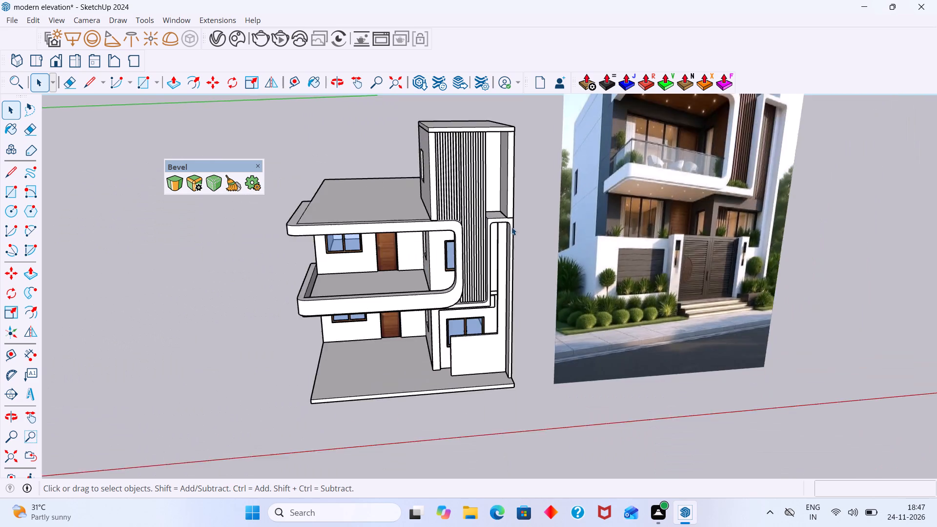
pyautogui.scroll(-3, 511, 227)
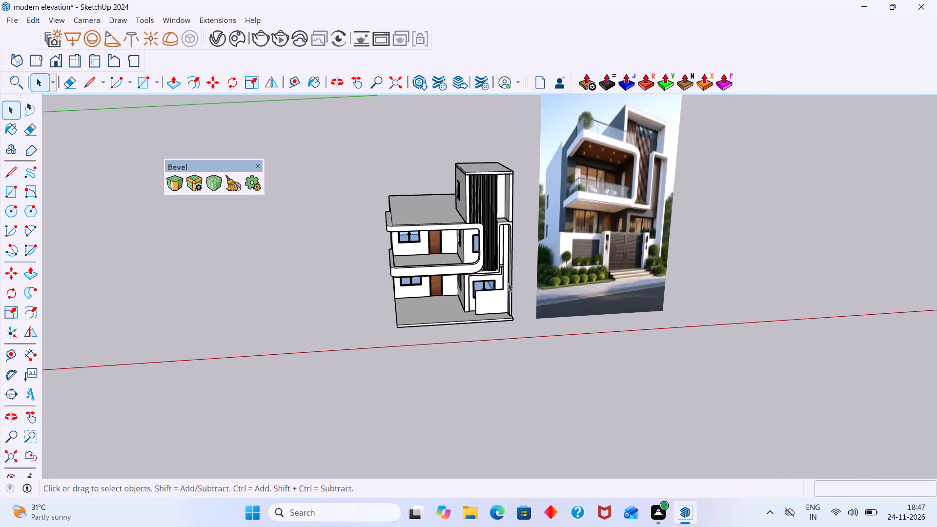
pyautogui.scroll(2, 508, 283)
pyautogui.scroll(-3, 510, 292)
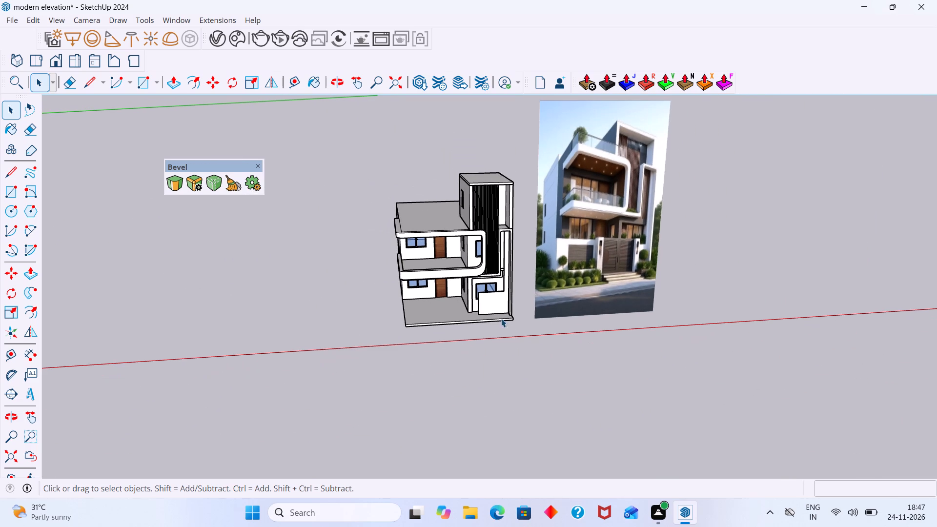
pyautogui.moveTo(501, 319); pyautogui.dragTo(472, 309, button='middle')
pyautogui.scroll(4, 483, 301)
pyautogui.scroll(-2, 506, 312)
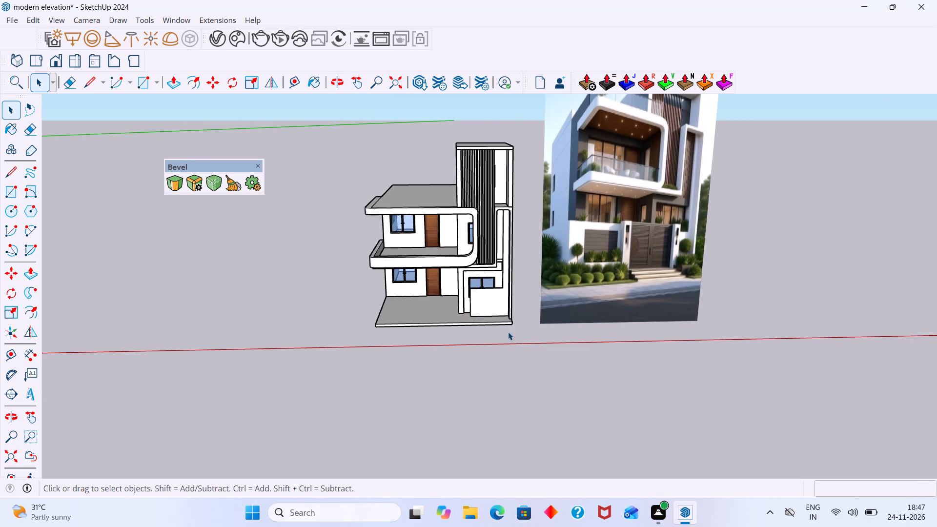
pyautogui.moveTo(511, 333); pyautogui.dragTo(554, 328, button='middle')
pyautogui.scroll(8, 534, 244)
pyautogui.moveTo(516, 219); pyautogui.dragTo(509, 270, button='middle')
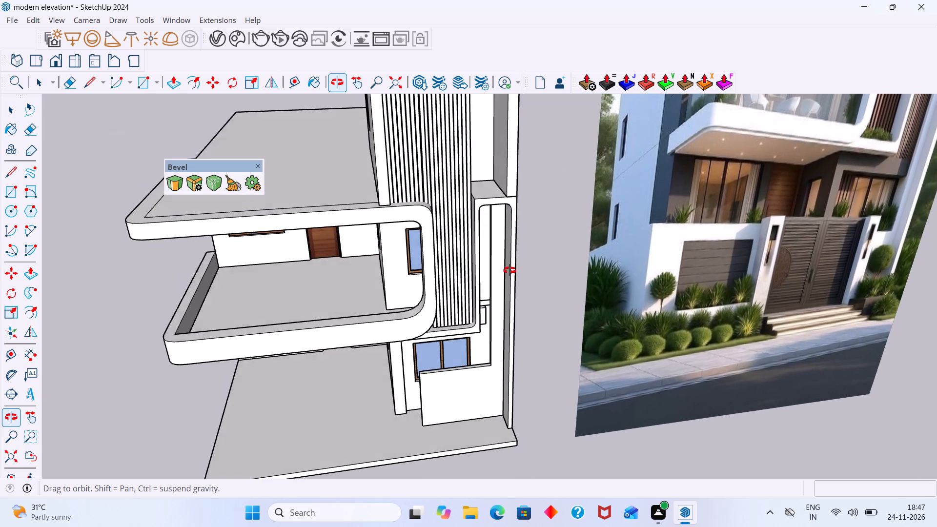
pyautogui.moveTo(509, 270); pyautogui.dragTo(509, 271, button='middle')
pyautogui.scroll(1, 509, 271)
pyautogui.scroll(2, 501, 198)
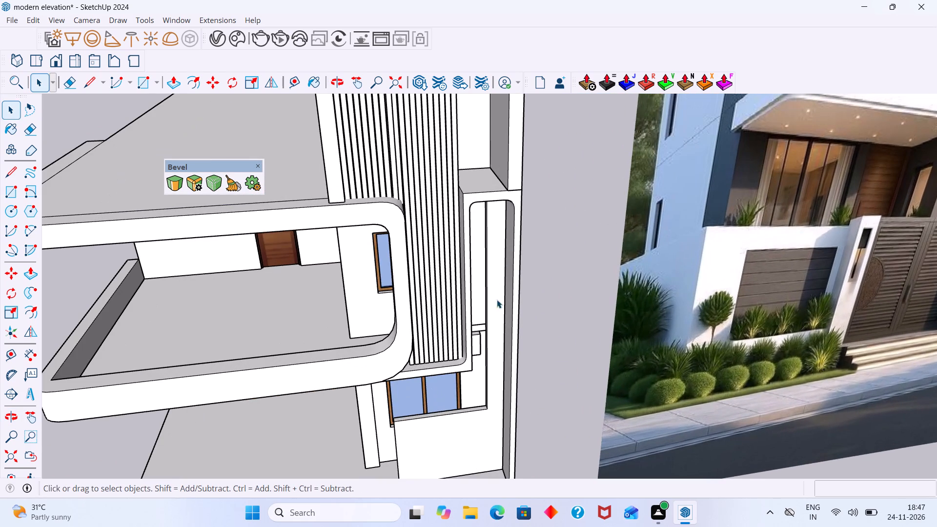
pyautogui.moveTo(484, 358); pyautogui.dragTo(562, 286, button='middle')
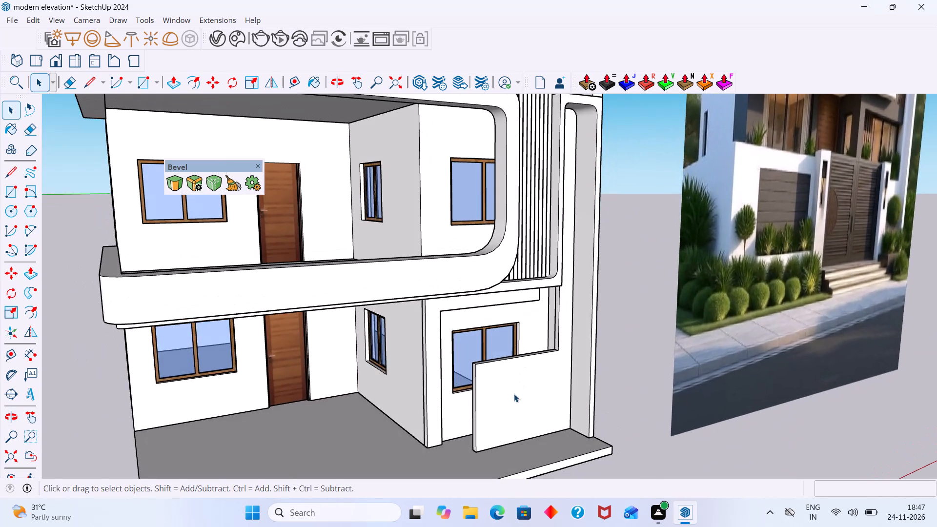
# Push/Pull the front face of the low front wall and its upright strip outward about 1' 2 1/4" inside their group.
pyautogui.scroll(-8, 543, 376)
pyautogui.moveTo(531, 374); pyautogui.dragTo(507, 370, button='middle')
pyautogui.scroll(6, 509, 372)
pyautogui.click(509, 372)
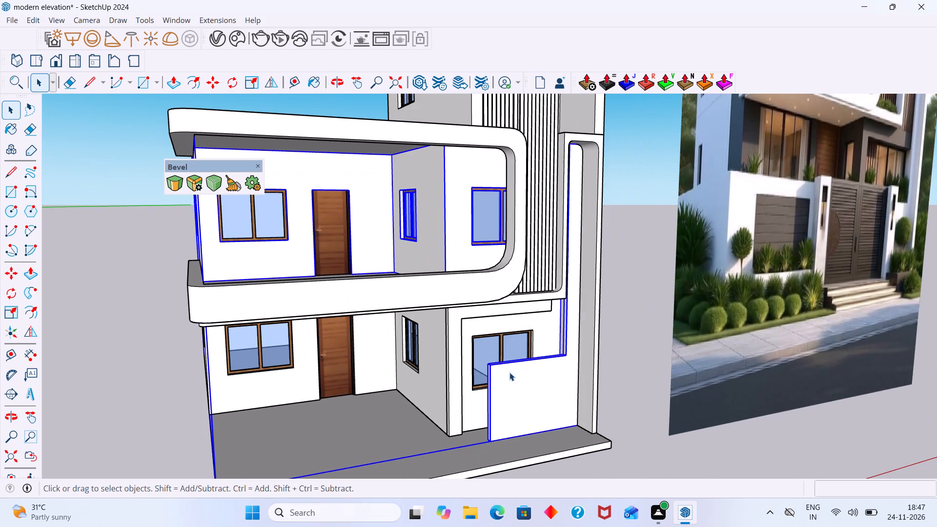
pyautogui.doubleClick(509, 372)
pyautogui.click(512, 378)
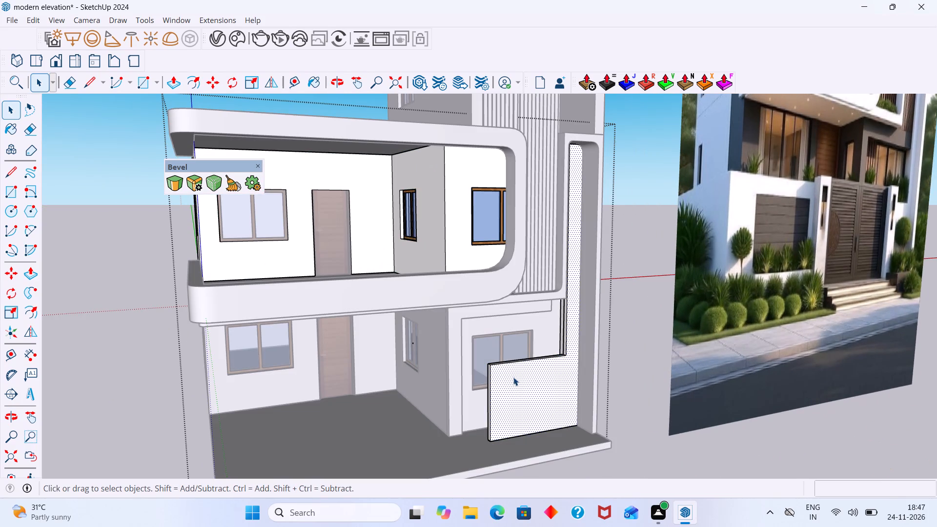
pyautogui.scroll(-7, 513, 377)
pyautogui.scroll(6, 513, 377)
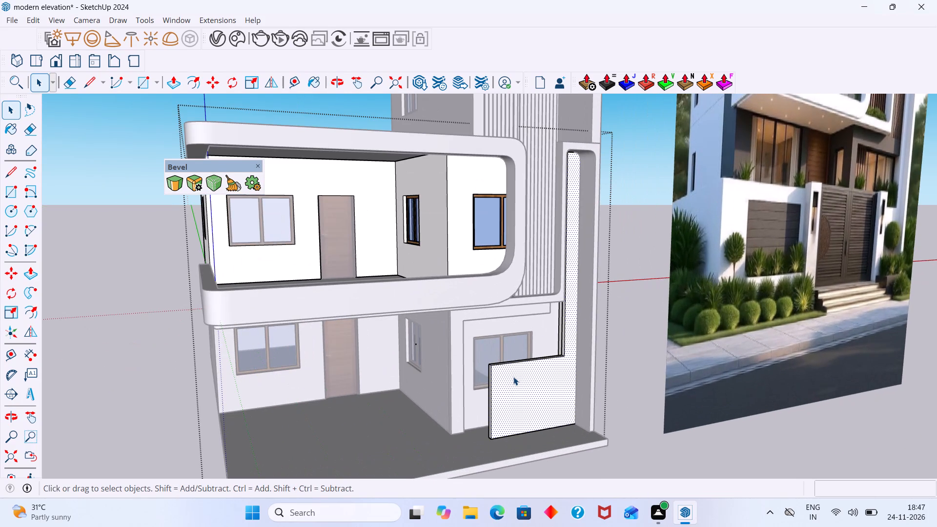
pyautogui.press('p')
pyautogui.click(513, 377)
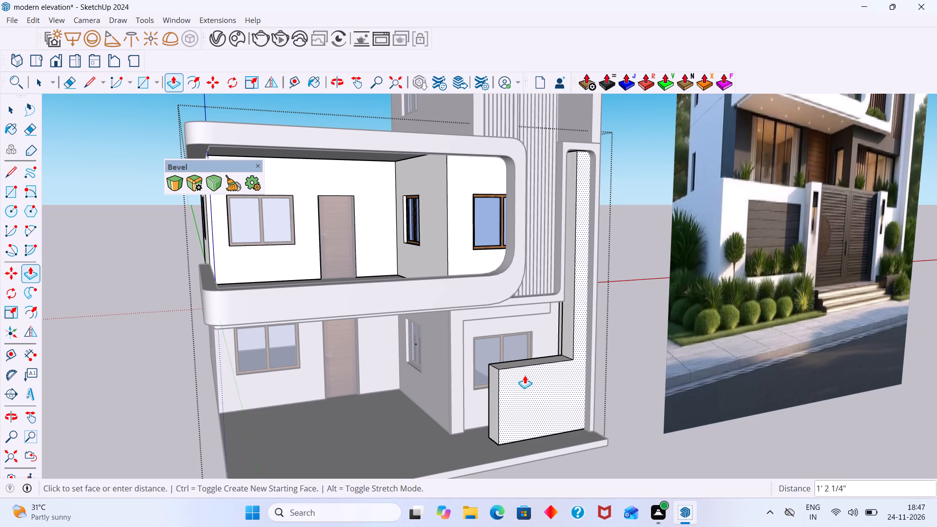
pyautogui.click(525, 375)
pyautogui.press('space')
# Push/Pull the back face of the low front wall toward its front by about 1' 3/8" to thin the wall.
pyautogui.scroll(-2, 489, 393)
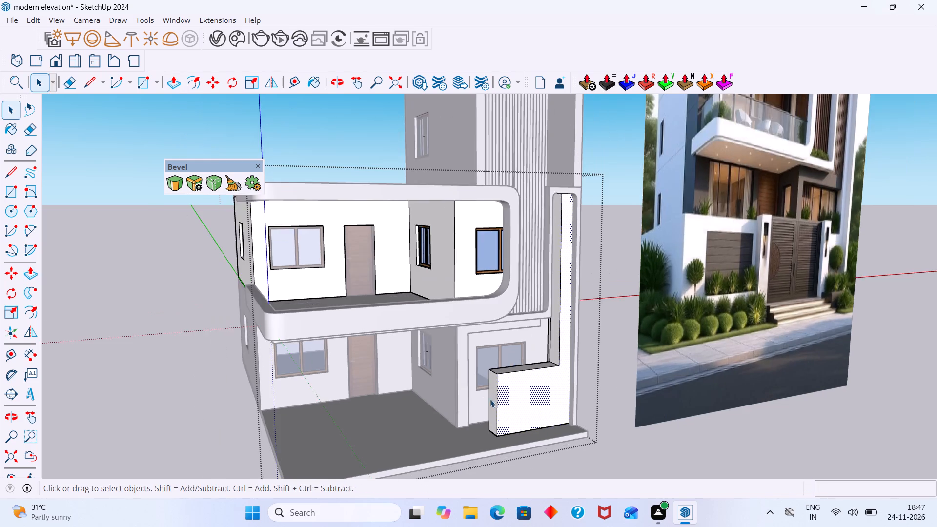
pyautogui.moveTo(490, 399); pyautogui.dragTo(742, 405, button='middle')
pyautogui.scroll(9, 654, 398)
pyautogui.moveTo(570, 368); pyautogui.dragTo(587, 363, button='middle')
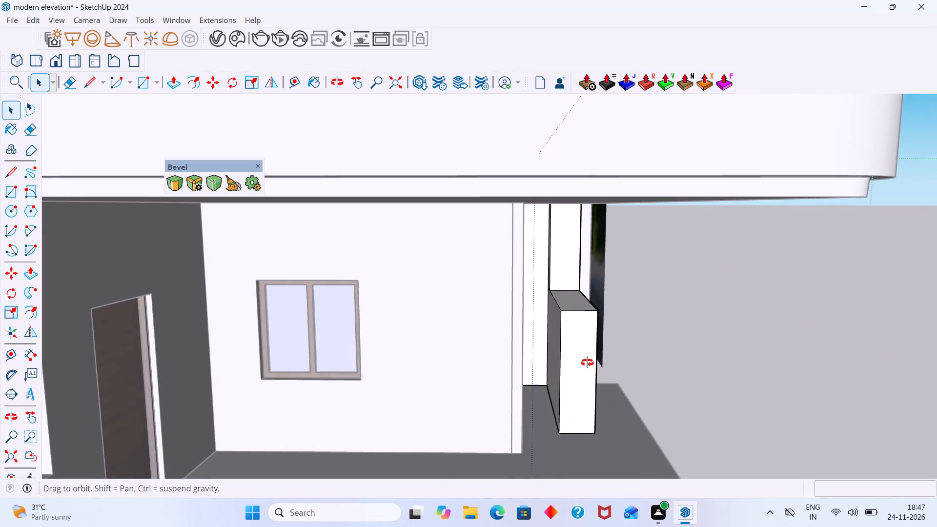
pyautogui.moveTo(587, 363); pyautogui.dragTo(588, 363, button='middle')
pyautogui.scroll(6, 561, 346)
pyautogui.click(550, 337)
pyautogui.moveTo(576, 329); pyautogui.dragTo(605, 326, button='middle')
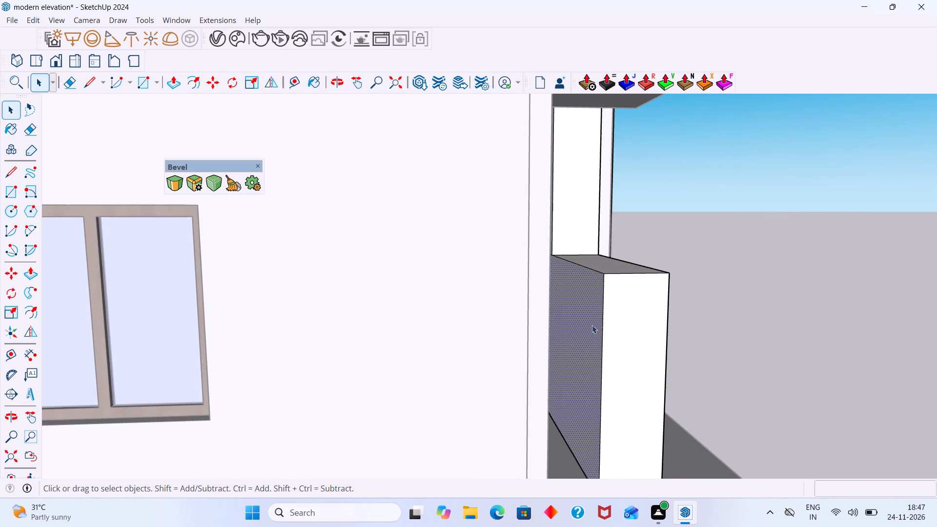
pyautogui.scroll(2, 584, 323)
pyautogui.press('p')
pyautogui.click(581, 322)
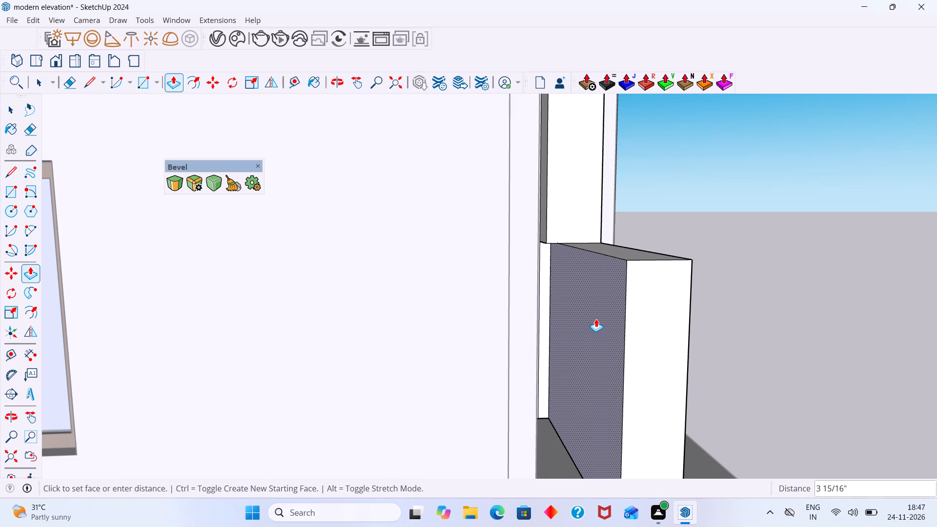
pyautogui.moveTo(592, 319); pyautogui.dragTo(562, 328, button='middle')
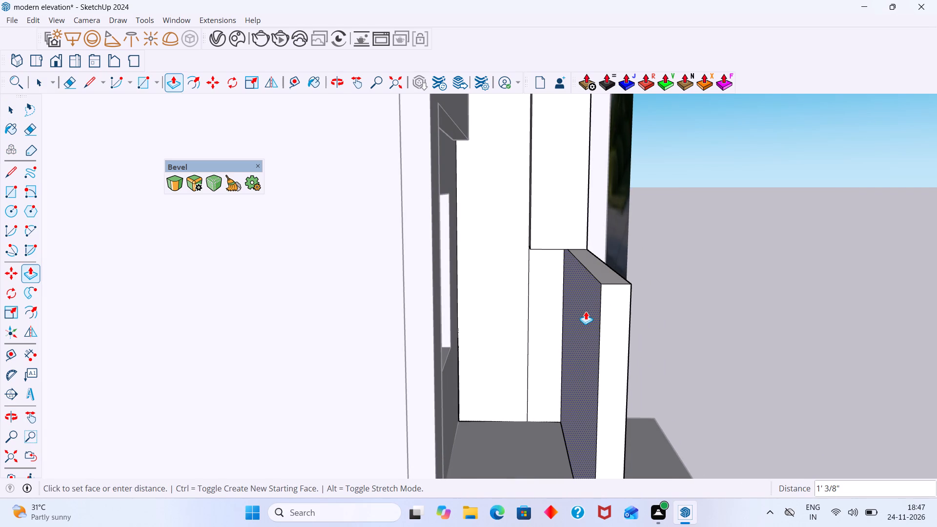
pyautogui.click(586, 311)
pyautogui.moveTo(556, 276); pyautogui.dragTo(603, 288, button='middle')
pyautogui.press('space')
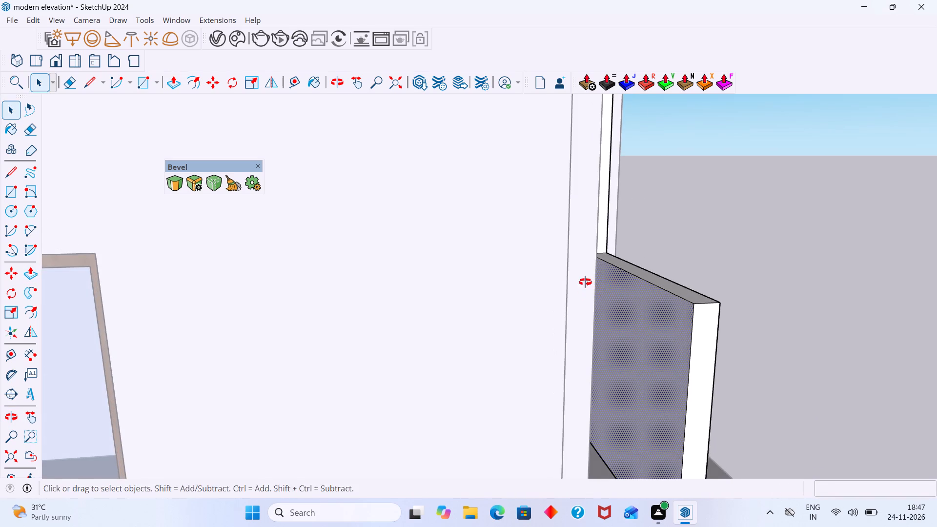
# Push/Pull the back face of the upright strip above the low wall by the same distance, and close the group.
pyautogui.moveTo(587, 282); pyautogui.dragTo(521, 288, button='middle')
pyautogui.scroll(8, 630, 201)
pyautogui.moveTo(651, 198); pyautogui.dragTo(656, 198, button='middle')
pyautogui.scroll(4, 647, 202)
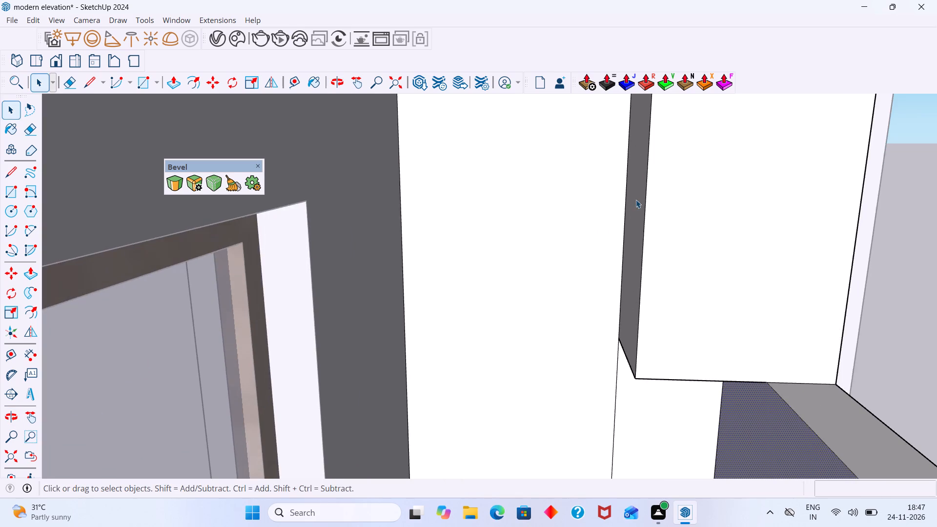
pyautogui.moveTo(636, 200); pyautogui.dragTo(667, 202, button='middle')
pyautogui.scroll(3, 646, 205)
pyautogui.click(642, 203)
pyautogui.press('p')
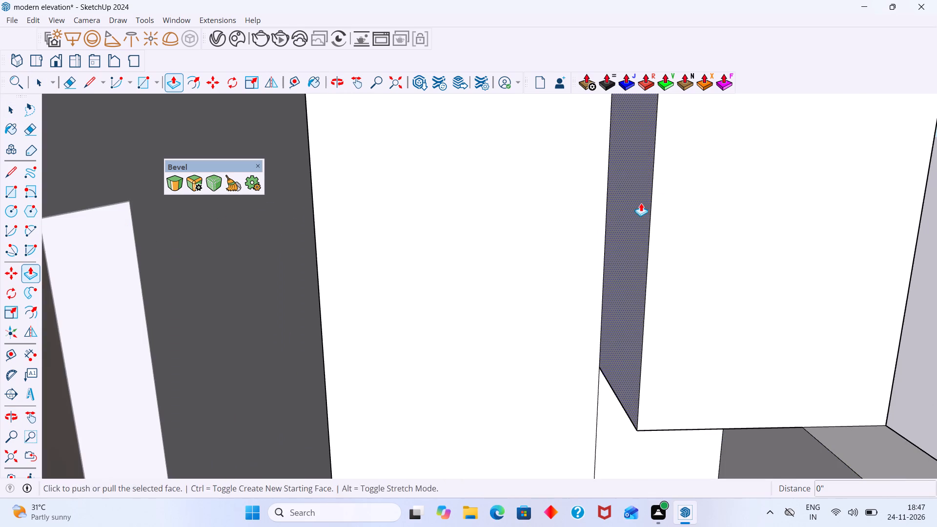
pyautogui.doubleClick(641, 203)
pyautogui.press('space')
pyautogui.scroll(-11, 663, 233)
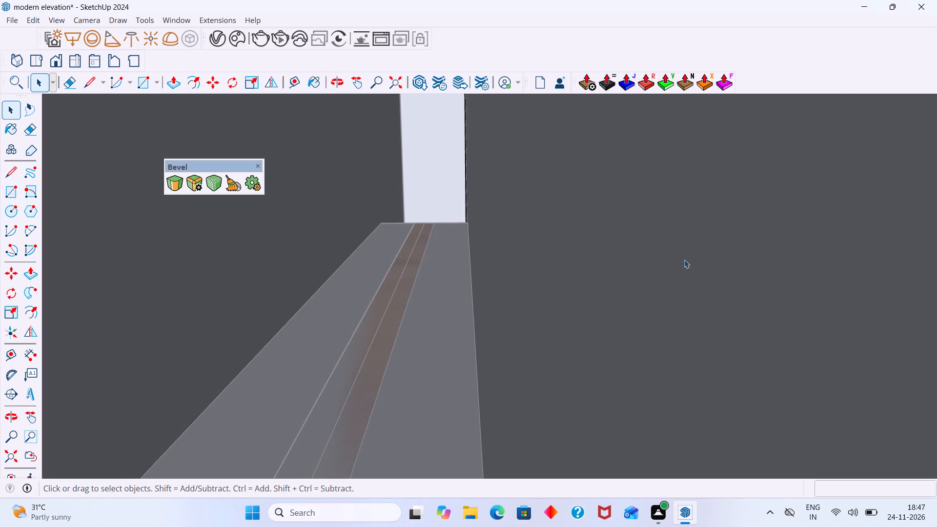
pyautogui.click(394, 79)
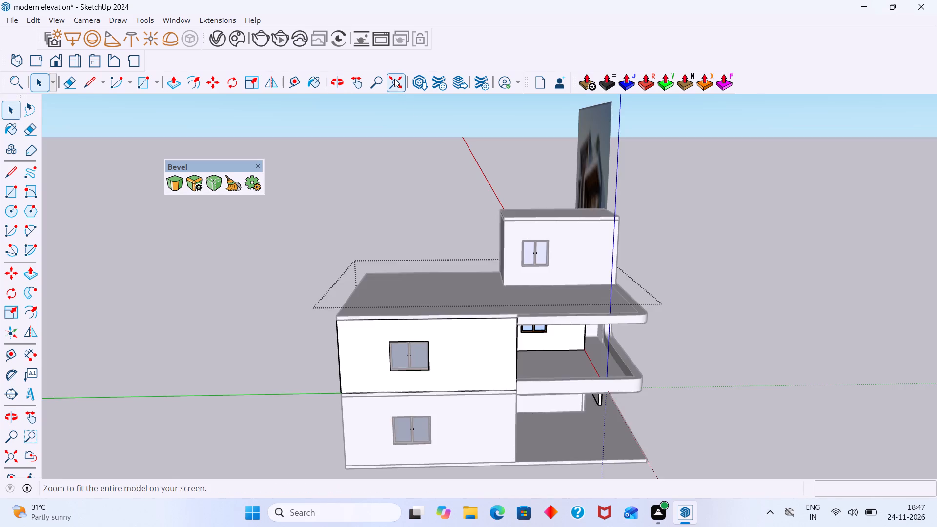
pyautogui.scroll(-4, 468, 120)
pyautogui.click(660, 245)
# Erase the leftover vertical and horizontal seam lines on the side wall's inner face behind the low front wall.
pyautogui.moveTo(553, 324); pyautogui.dragTo(557, 268, button='middle')
pyautogui.scroll(8, 569, 302)
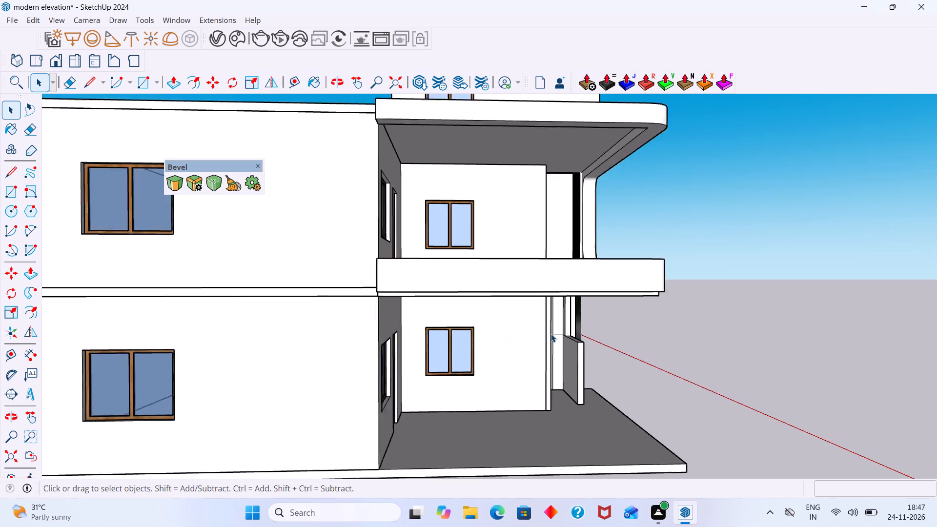
pyautogui.scroll(11, 551, 334)
pyautogui.moveTo(561, 350); pyautogui.dragTo(535, 347, button='middle')
pyautogui.scroll(5, 536, 329)
pyautogui.tripleClick(550, 324)
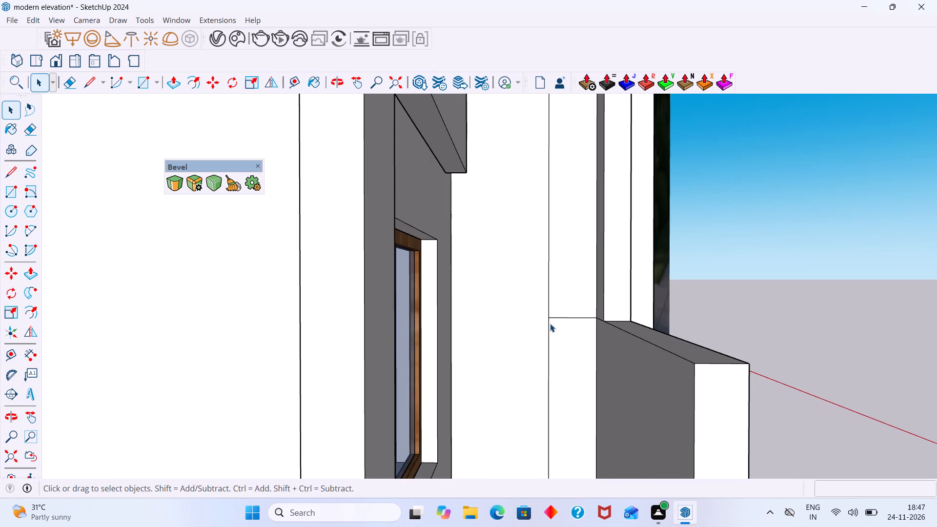
pyautogui.click(549, 326)
pyautogui.press('e')
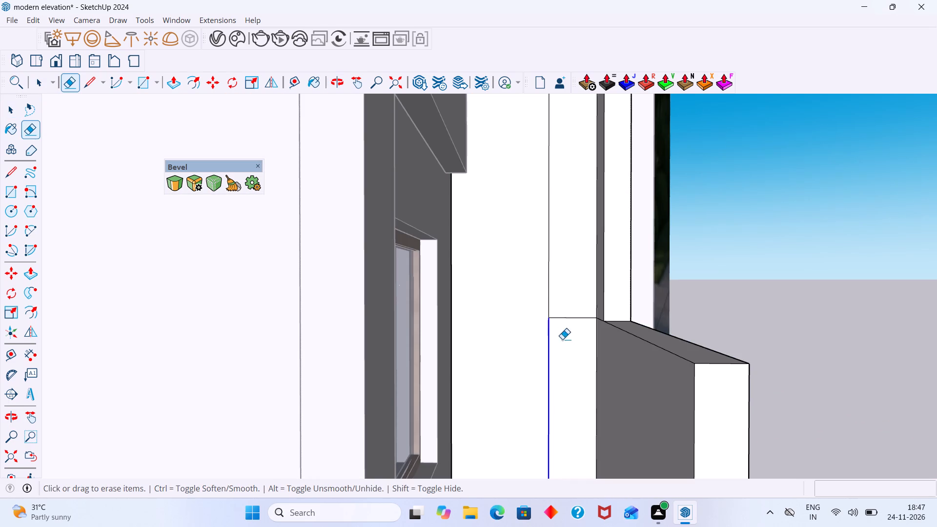
pyautogui.moveTo(573, 346); pyautogui.dragTo(550, 281)
pyautogui.moveTo(569, 304); pyautogui.dragTo(543, 336)
# Erase the seam line between the upright strip and the low wall's back face, and close the group.
pyautogui.scroll(-2, 575, 318)
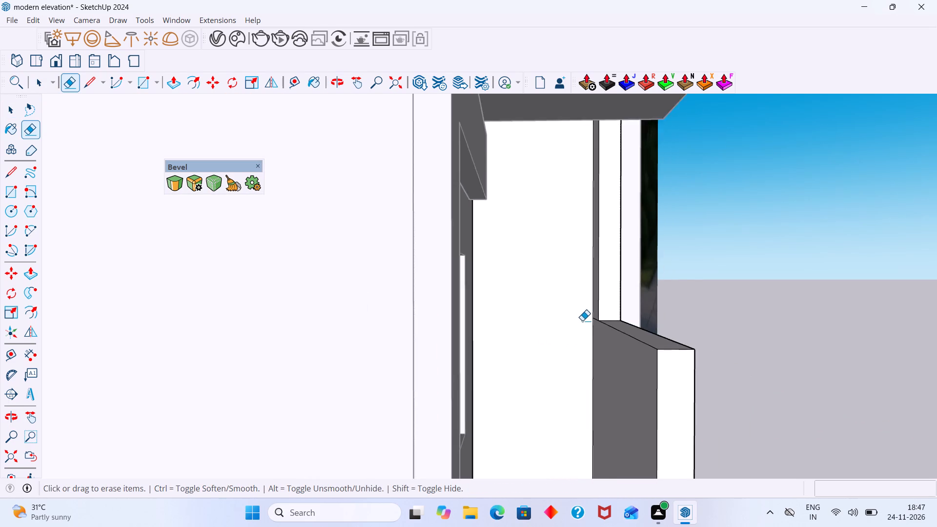
pyautogui.moveTo(582, 322); pyautogui.dragTo(606, 330, button='middle')
pyautogui.scroll(7, 610, 330)
pyautogui.moveTo(607, 312); pyautogui.dragTo(601, 339)
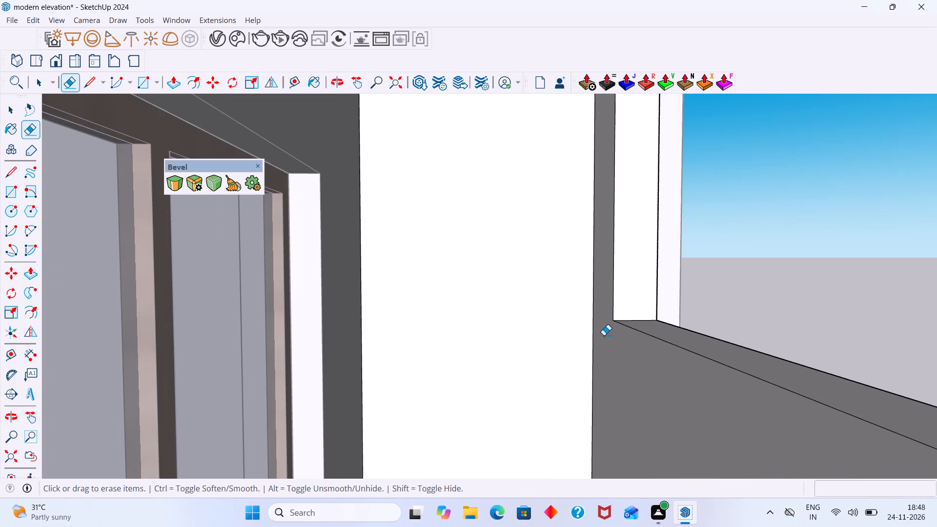
pyautogui.scroll(-4, 646, 335)
pyautogui.moveTo(623, 332); pyautogui.dragTo(540, 333, button='middle')
pyautogui.scroll(-6, 539, 335)
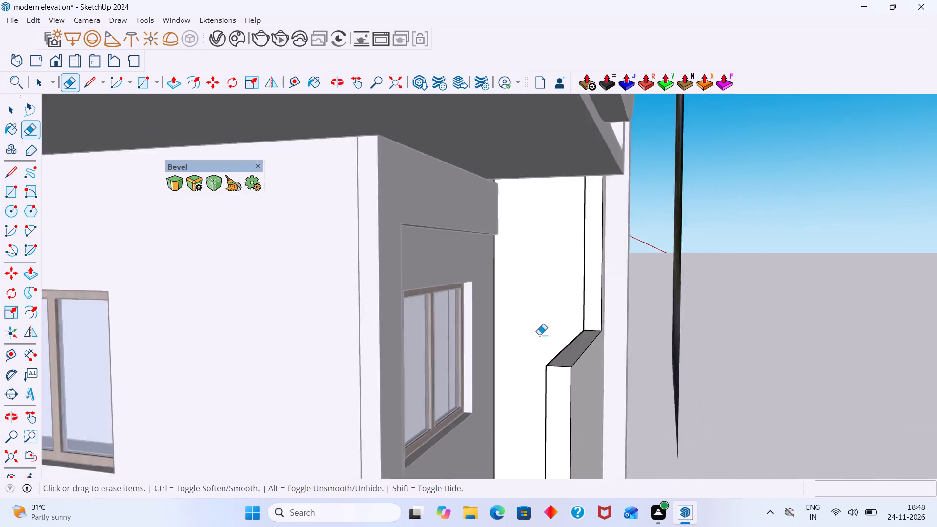
pyautogui.scroll(-12, 539, 335)
pyautogui.moveTo(531, 335); pyautogui.dragTo(429, 337, button='middle')
pyautogui.press('space')
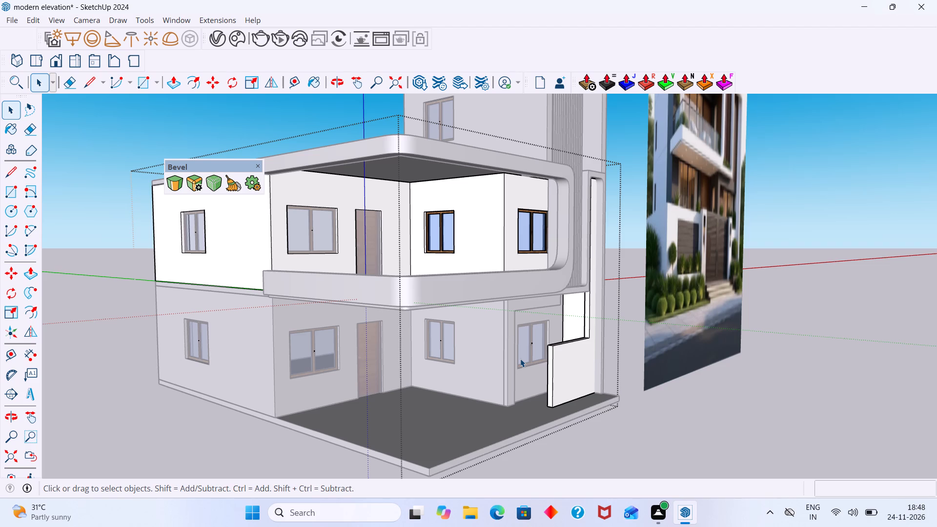
pyautogui.scroll(-15, 598, 255)
pyautogui.click(807, 335)
# Examine the whole elevation with the thinned low front wall against the reference image.
pyautogui.moveTo(697, 357); pyautogui.dragTo(457, 368, button='middle')
pyautogui.scroll(-4, 466, 358)
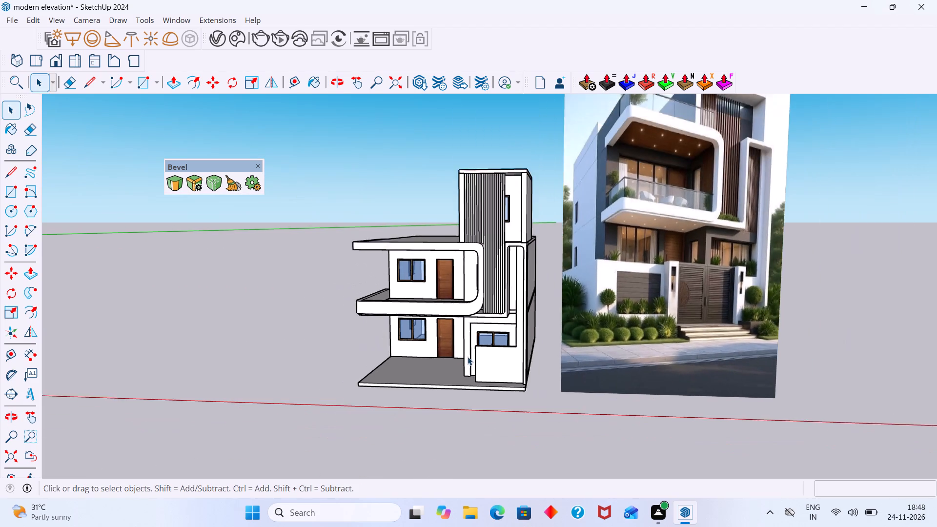
pyautogui.scroll(-1, 468, 357)
pyautogui.moveTo(468, 356); pyautogui.dragTo(477, 373, button='middle')
pyautogui.scroll(2, 513, 345)
pyautogui.scroll(-3, 515, 374)
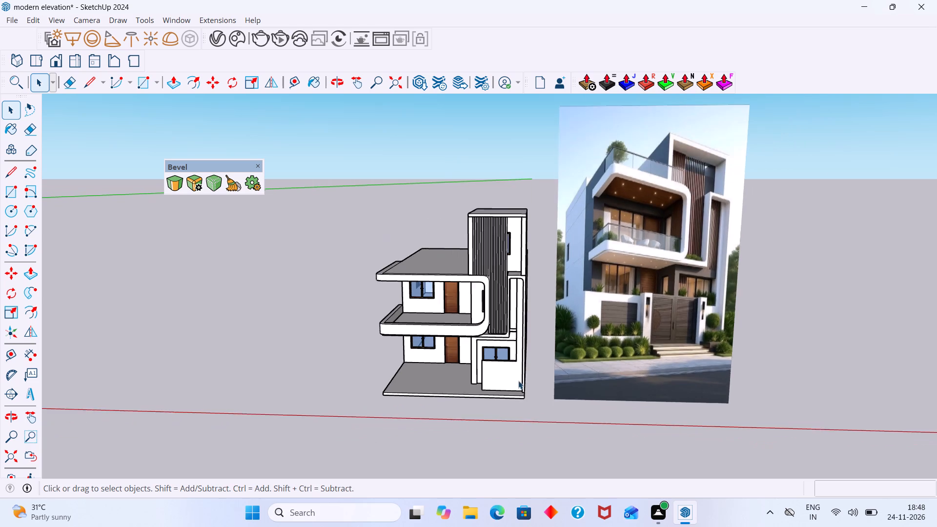
pyautogui.scroll(-2, 518, 381)
pyautogui.scroll(1, 531, 377)
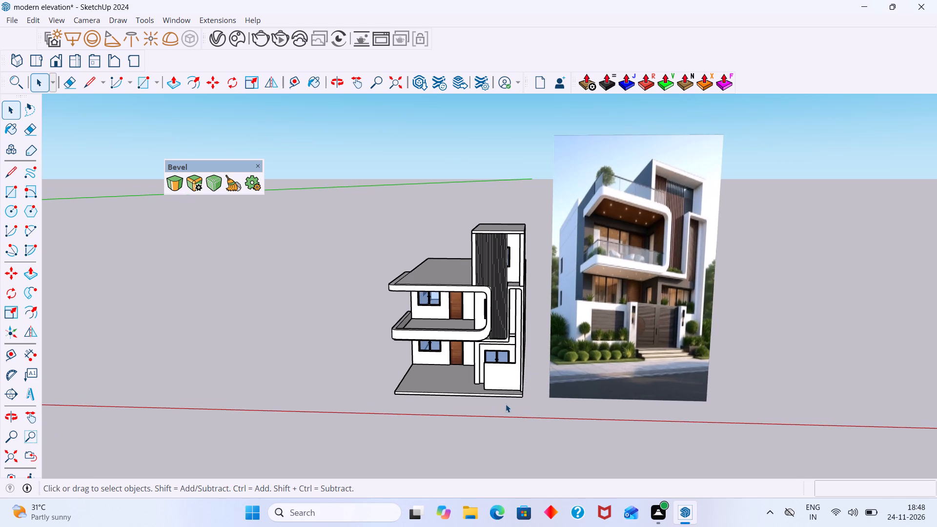
pyautogui.scroll(-1, 517, 406)
pyautogui.moveTo(520, 416); pyautogui.dragTo(751, 404, button='middle')
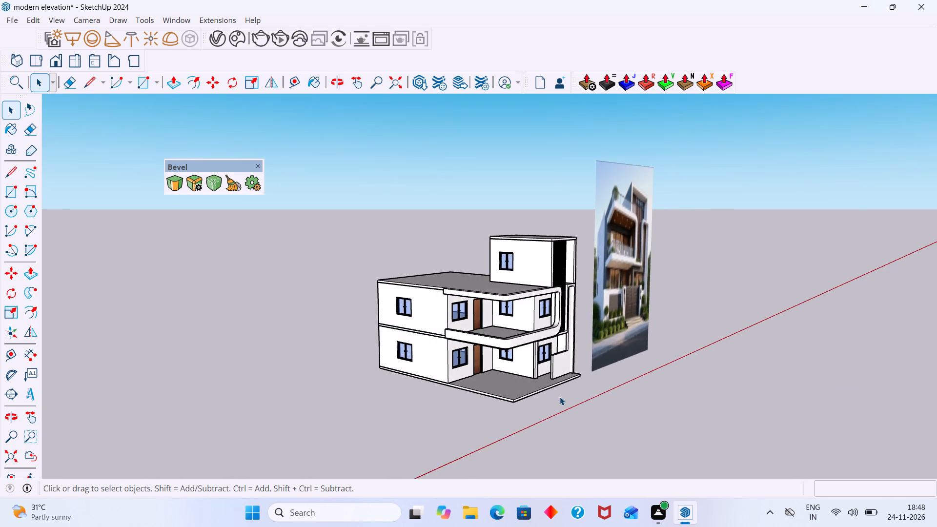
# Push/Pull the base slab's front edge face inward about 1' 2 9/16" toward the frame leg, and close the group.
pyautogui.scroll(20, 557, 396)
pyautogui.scroll(2, 557, 396)
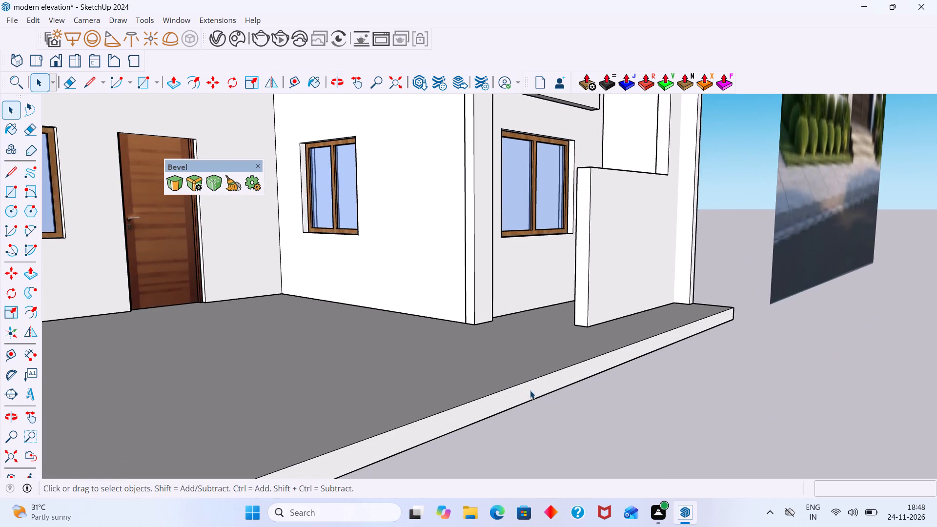
pyautogui.doubleClick(530, 390)
pyautogui.scroll(3, 535, 391)
pyautogui.click(535, 391)
pyautogui.click(536, 389)
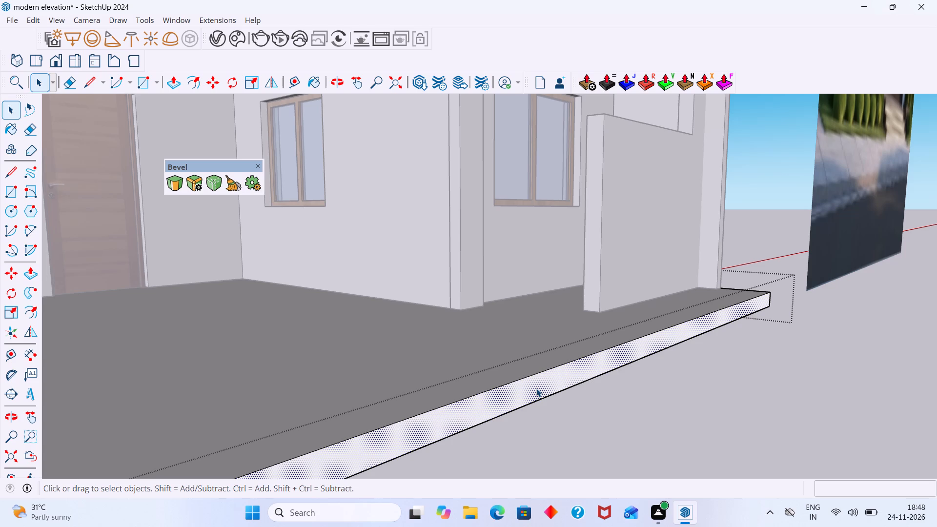
pyautogui.press('p')
pyautogui.moveTo(741, 302); pyautogui.dragTo(513, 334, button='middle')
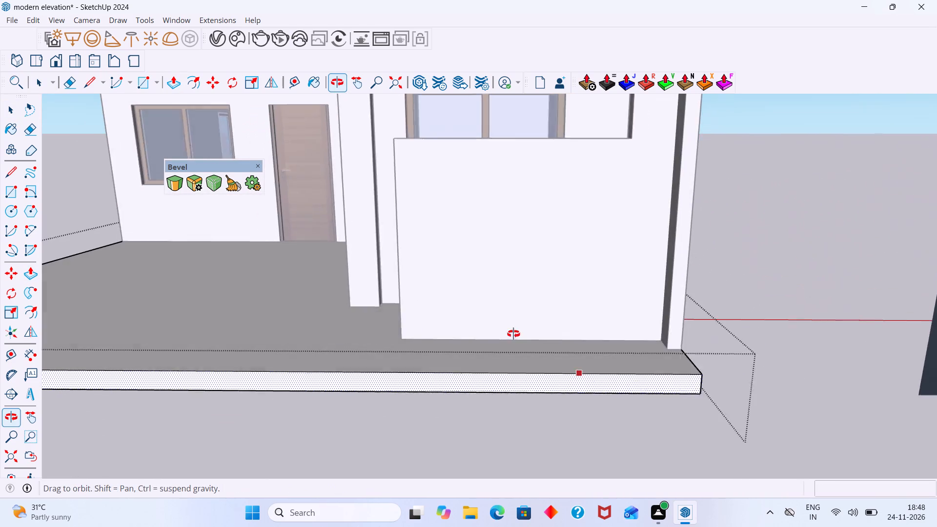
pyautogui.moveTo(513, 334); pyautogui.dragTo(509, 335, button='middle')
pyautogui.click(673, 387)
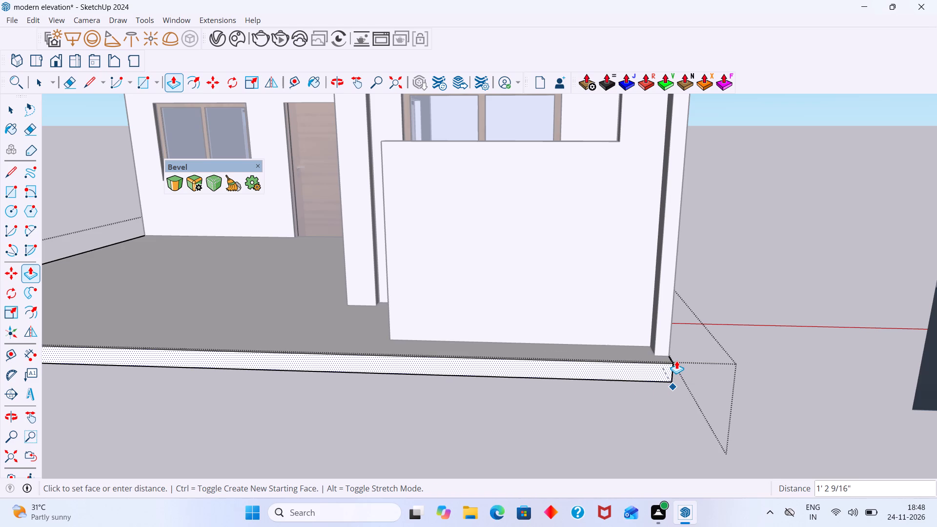
pyautogui.click(676, 361)
pyautogui.press('space')
pyautogui.click(769, 339)
# Examine the shortened base slab and the whole elevation against the reference image.
pyautogui.scroll(-3, 728, 349)
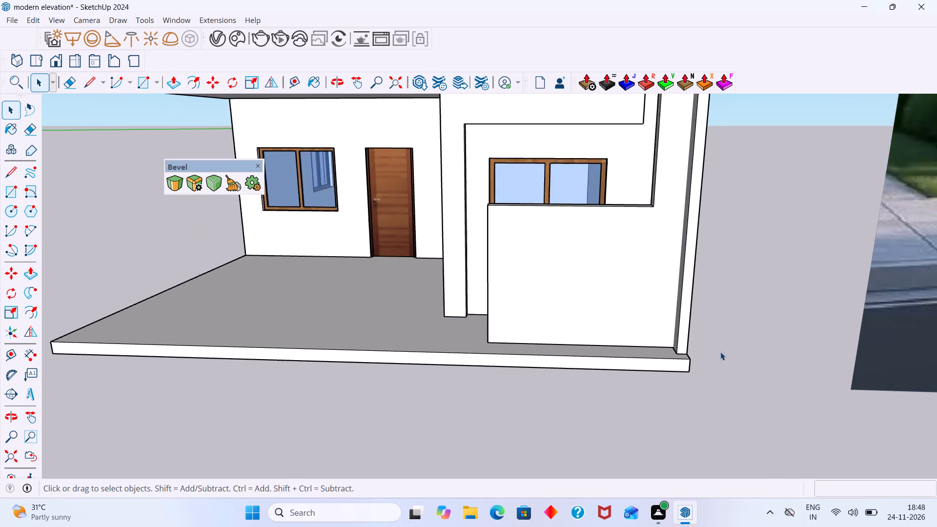
pyautogui.scroll(-13, 720, 352)
pyautogui.moveTo(702, 357); pyautogui.dragTo(853, 409, button='middle')
pyautogui.scroll(9, 767, 334)
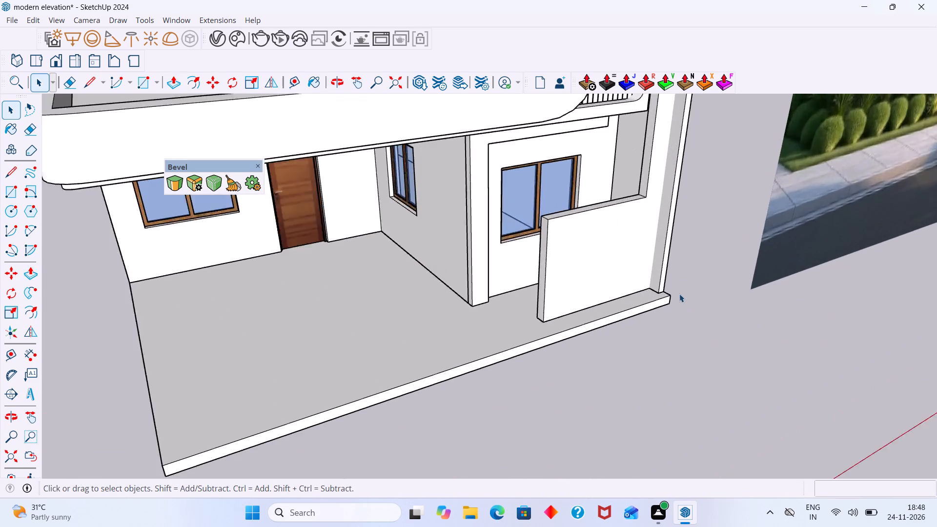
pyautogui.scroll(6, 679, 294)
pyautogui.scroll(-20, 677, 294)
pyautogui.scroll(-3, 677, 294)
pyautogui.moveTo(681, 322); pyautogui.dragTo(595, 328, button='middle')
pyautogui.scroll(-2, 595, 332)
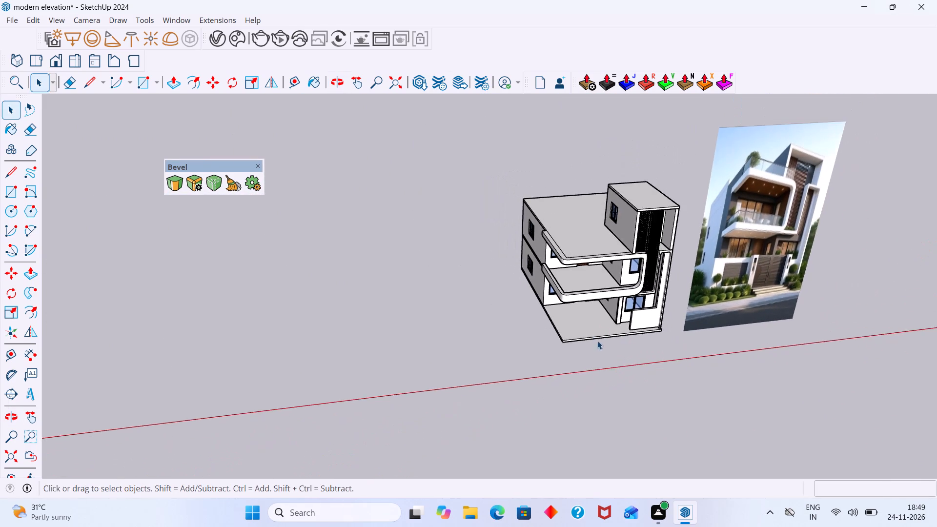
pyautogui.moveTo(596, 331); pyautogui.dragTo(584, 269, button='middle')
pyautogui.scroll(3, 868, 260)
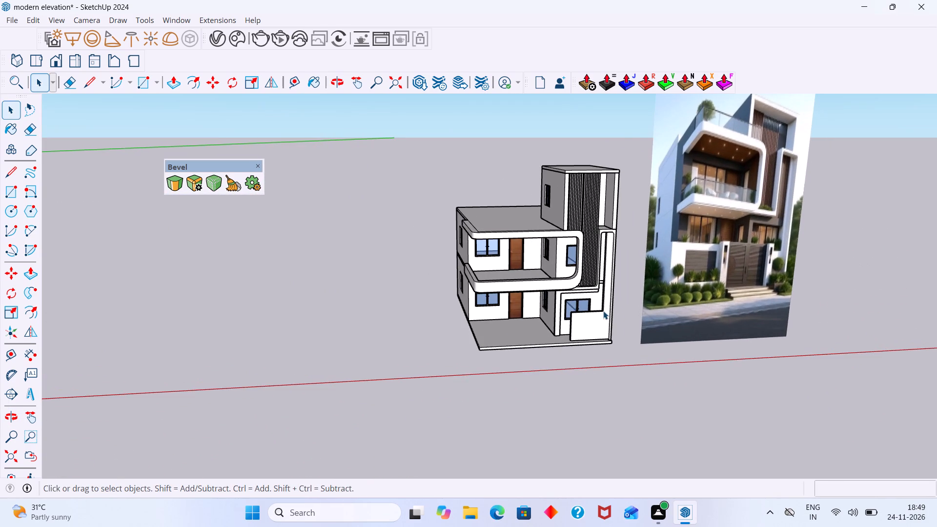
pyautogui.scroll(2, 602, 311)
pyautogui.moveTo(551, 320); pyautogui.dragTo(558, 320, button='middle')
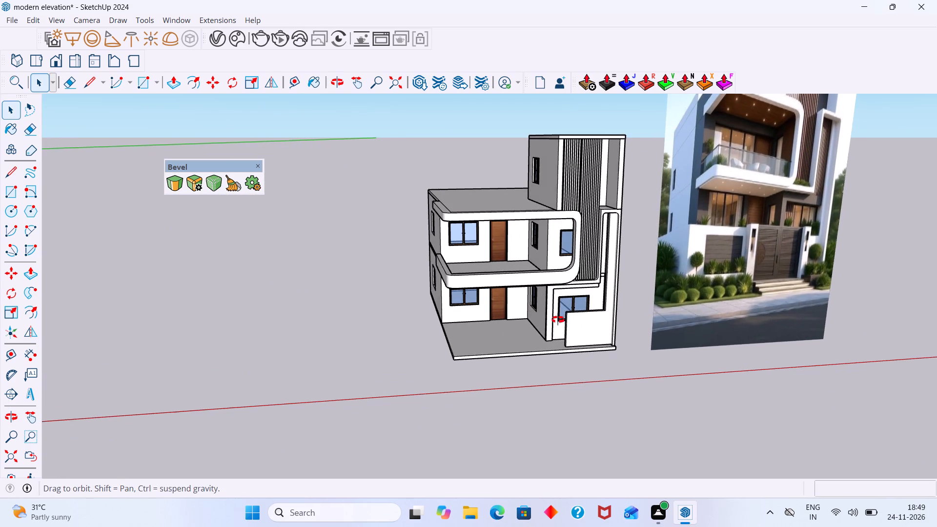
# Push/Pull the front face of the L-shaped frame around the ground-floor window outward about 2 1/2", and close its group.
pyautogui.moveTo(558, 320); pyautogui.dragTo(467, 290, button='middle')
pyautogui.scroll(7, 499, 282)
pyautogui.scroll(-2, 532, 282)
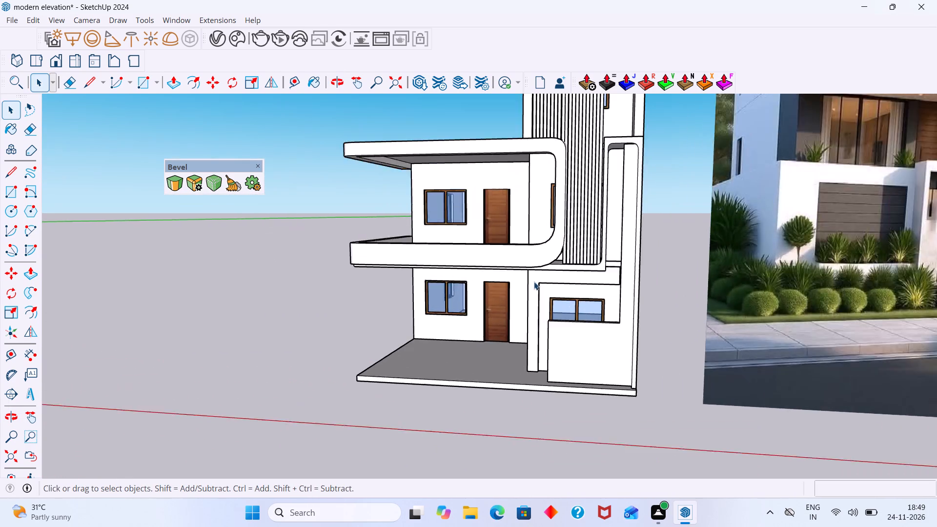
pyautogui.scroll(-8, 534, 282)
pyautogui.moveTo(536, 282); pyautogui.dragTo(611, 284, button='middle')
pyautogui.scroll(3, 569, 292)
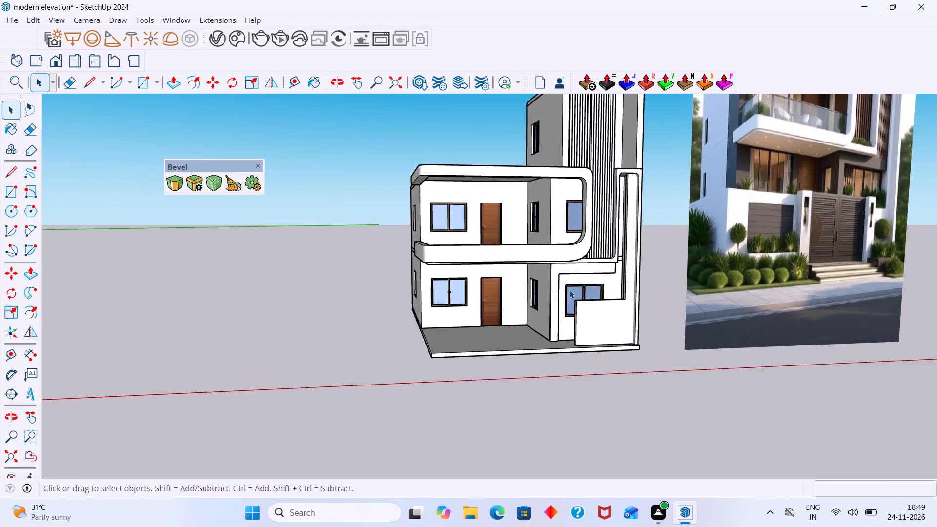
pyautogui.scroll(3, 570, 290)
pyautogui.moveTo(568, 284); pyautogui.dragTo(642, 288, button='middle')
pyautogui.scroll(11, 619, 275)
pyautogui.moveTo(554, 262); pyautogui.dragTo(617, 265, button='middle')
pyautogui.scroll(3, 615, 261)
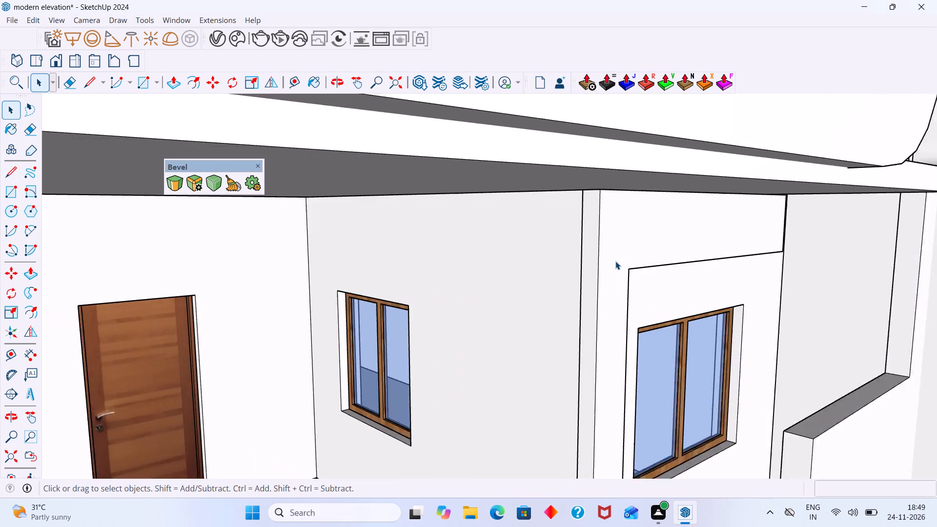
pyautogui.scroll(3, 615, 261)
pyautogui.click(612, 257)
pyautogui.scroll(1, 611, 257)
pyautogui.doubleClick(611, 257)
pyautogui.click(615, 257)
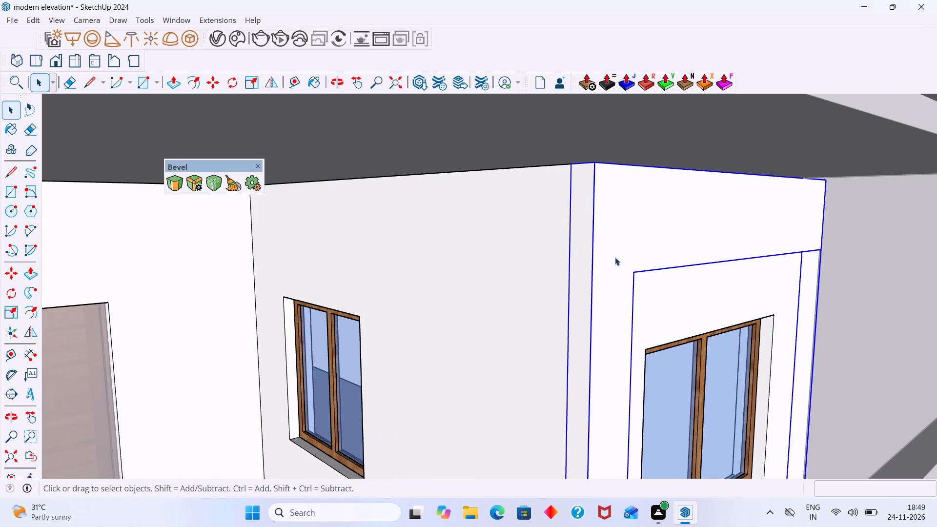
pyautogui.doubleClick(615, 257)
pyautogui.tripleClick(604, 267)
pyautogui.click(621, 274)
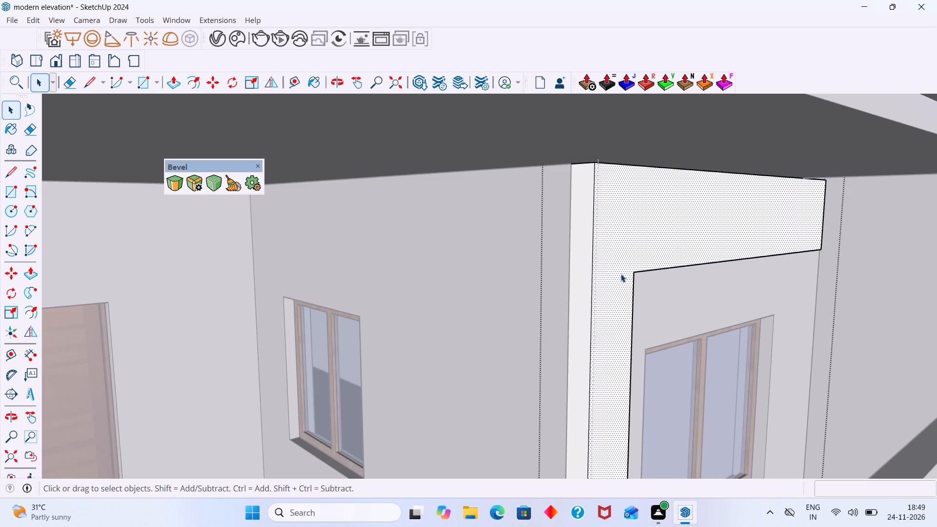
pyautogui.press('p')
pyautogui.click(621, 274)
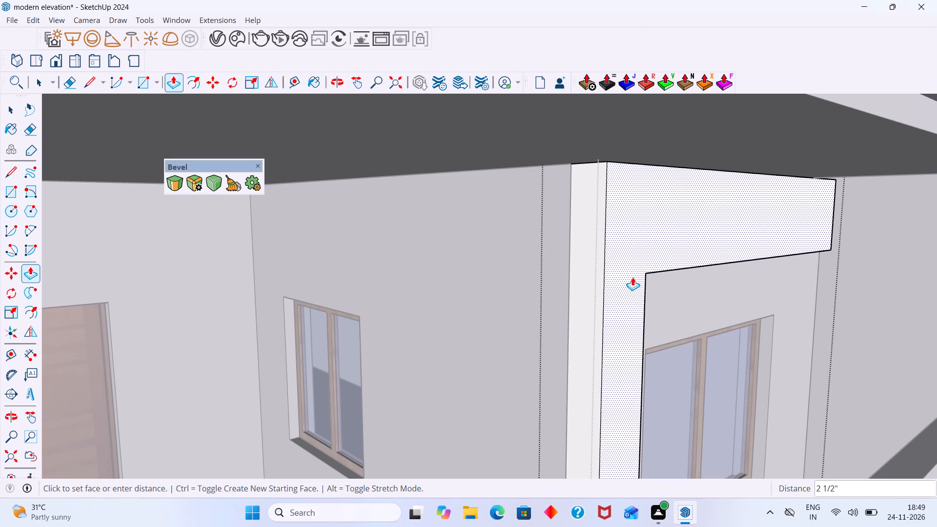
pyautogui.click(632, 277)
pyautogui.press('space')
pyautogui.scroll(-20, 629, 278)
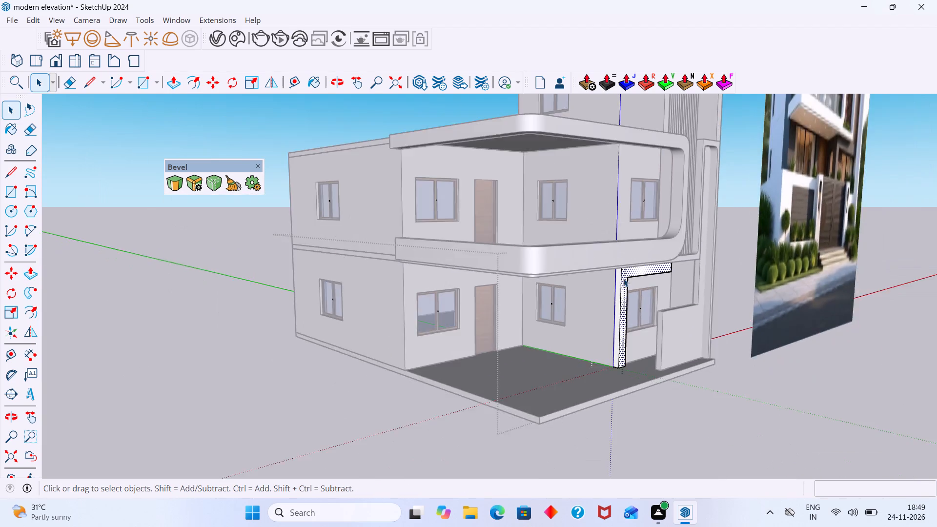
pyautogui.scroll(-5, 623, 278)
pyautogui.click(697, 368)
# Examine the thickened L-shaped window frame and the ground-floor corner against the reference image.
pyautogui.moveTo(670, 356); pyautogui.dragTo(455, 344, button='middle')
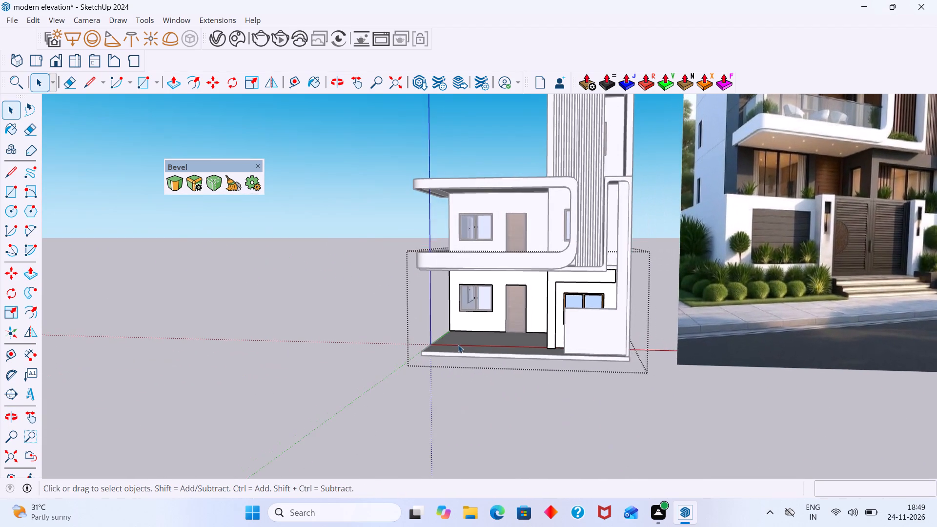
pyautogui.scroll(-5, 458, 345)
pyautogui.moveTo(463, 350); pyautogui.dragTo(486, 386, button='middle')
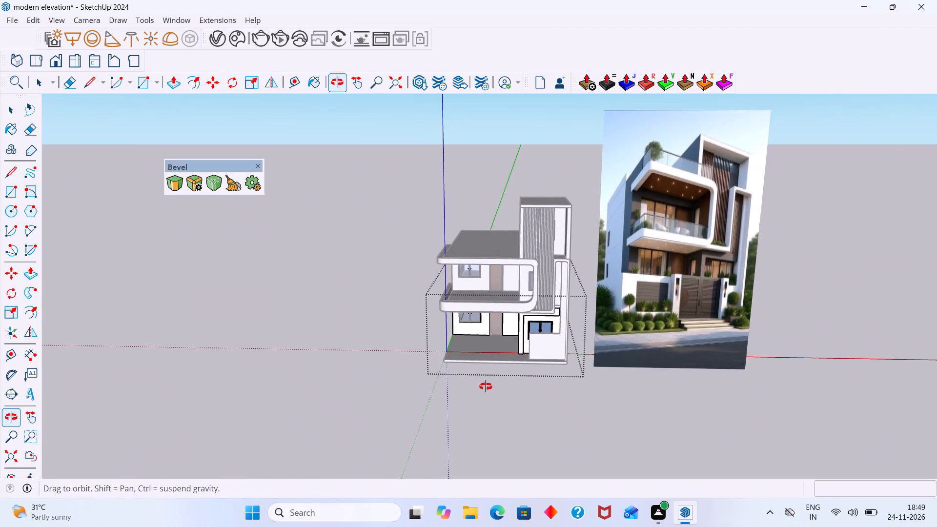
pyautogui.moveTo(486, 386); pyautogui.dragTo(668, 375, button='middle')
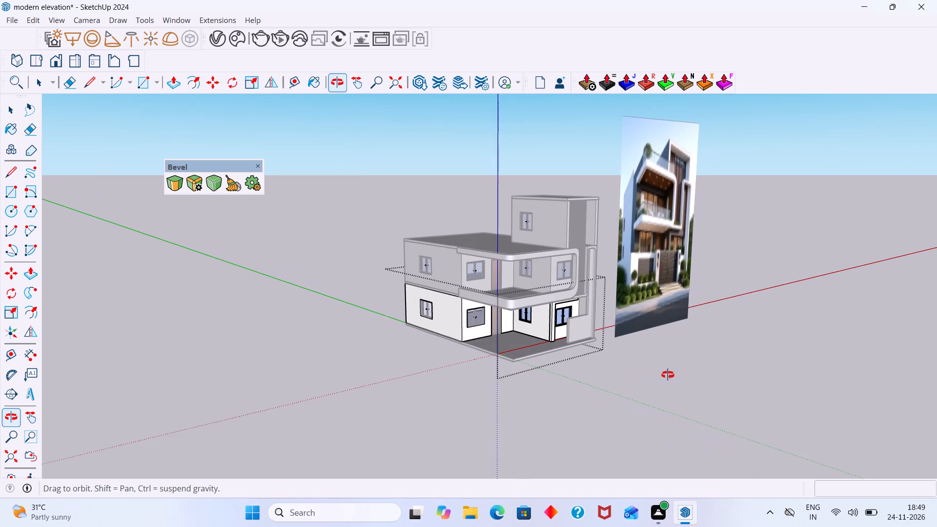
pyautogui.moveTo(668, 375); pyautogui.dragTo(671, 371, button='middle')
pyautogui.scroll(12, 593, 322)
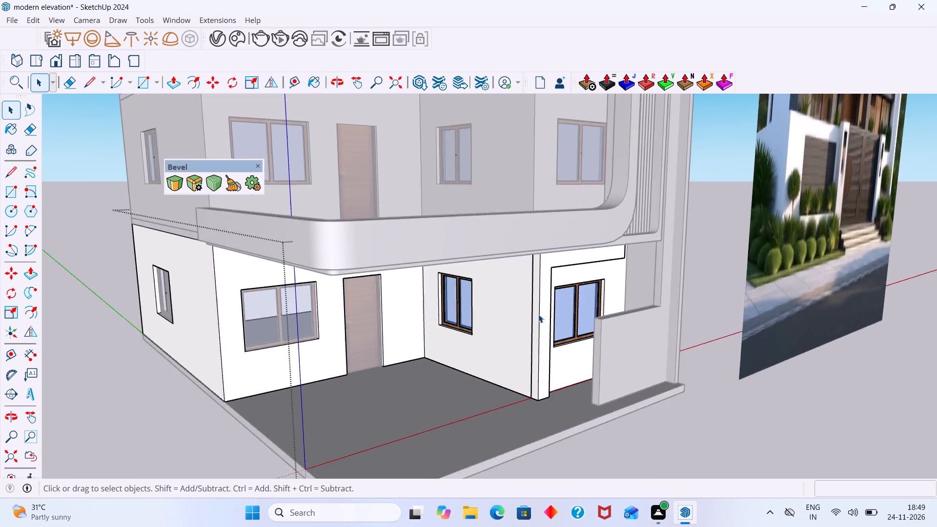
pyautogui.scroll(11, 538, 314)
pyautogui.moveTo(533, 314); pyautogui.dragTo(558, 315, button='middle')
pyautogui.scroll(-6, 572, 306)
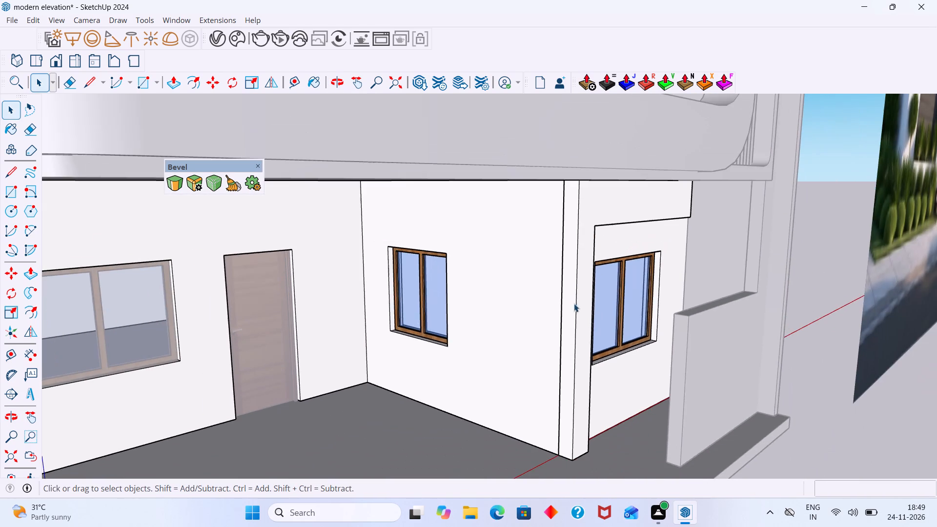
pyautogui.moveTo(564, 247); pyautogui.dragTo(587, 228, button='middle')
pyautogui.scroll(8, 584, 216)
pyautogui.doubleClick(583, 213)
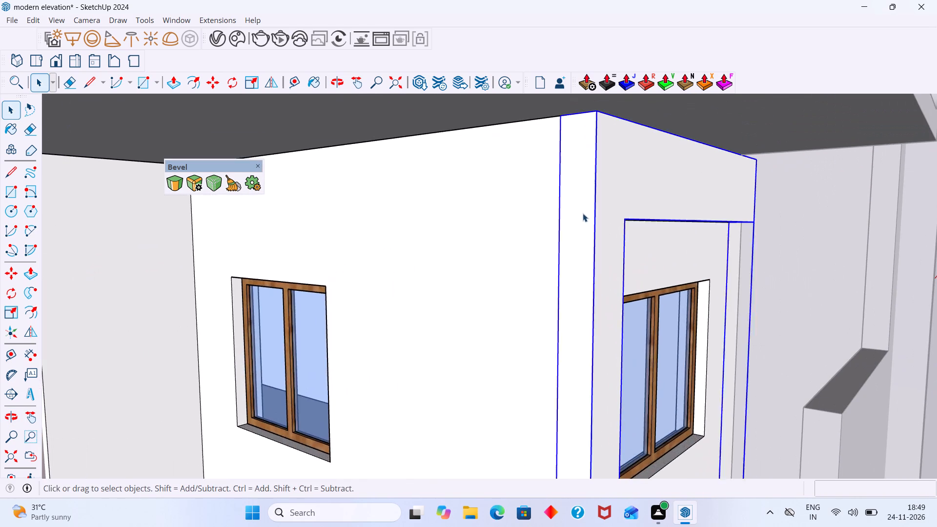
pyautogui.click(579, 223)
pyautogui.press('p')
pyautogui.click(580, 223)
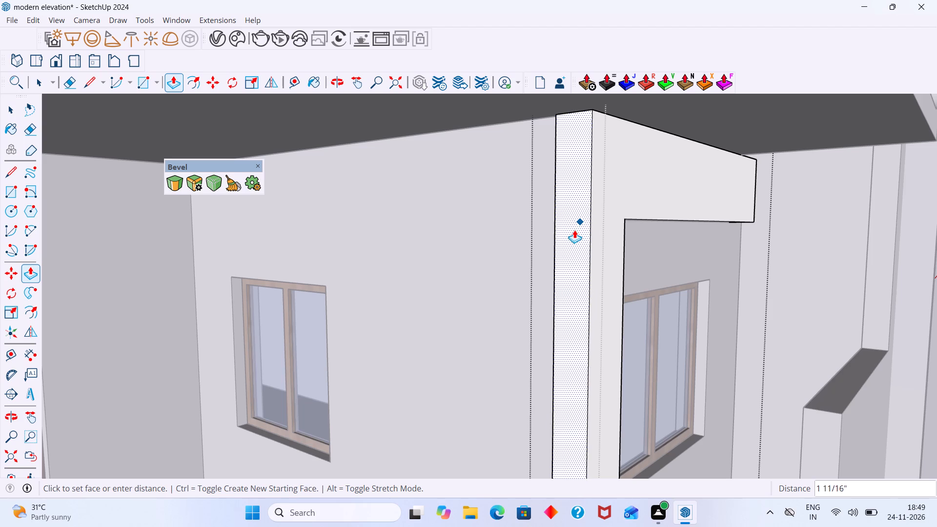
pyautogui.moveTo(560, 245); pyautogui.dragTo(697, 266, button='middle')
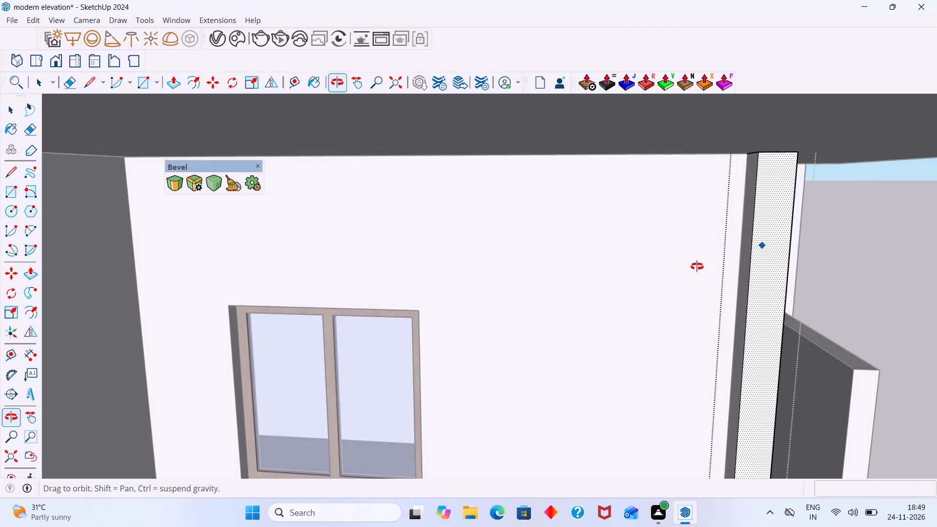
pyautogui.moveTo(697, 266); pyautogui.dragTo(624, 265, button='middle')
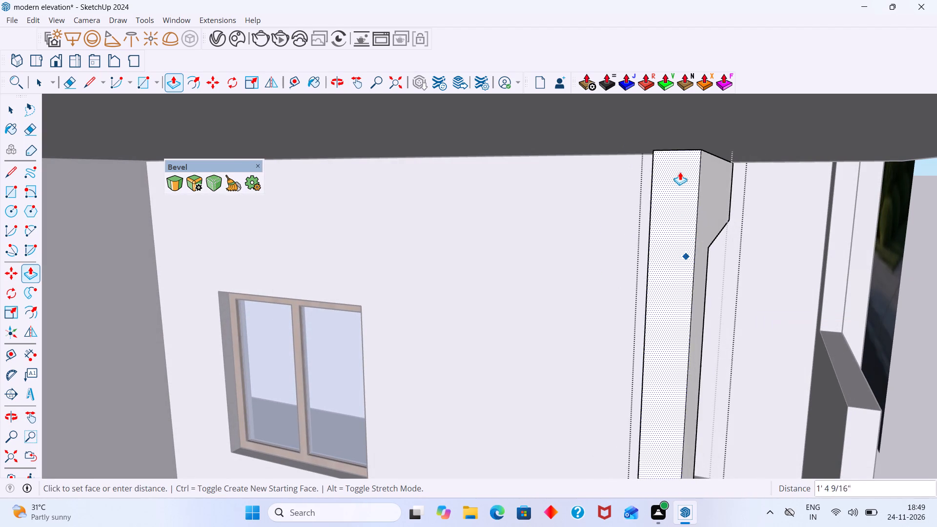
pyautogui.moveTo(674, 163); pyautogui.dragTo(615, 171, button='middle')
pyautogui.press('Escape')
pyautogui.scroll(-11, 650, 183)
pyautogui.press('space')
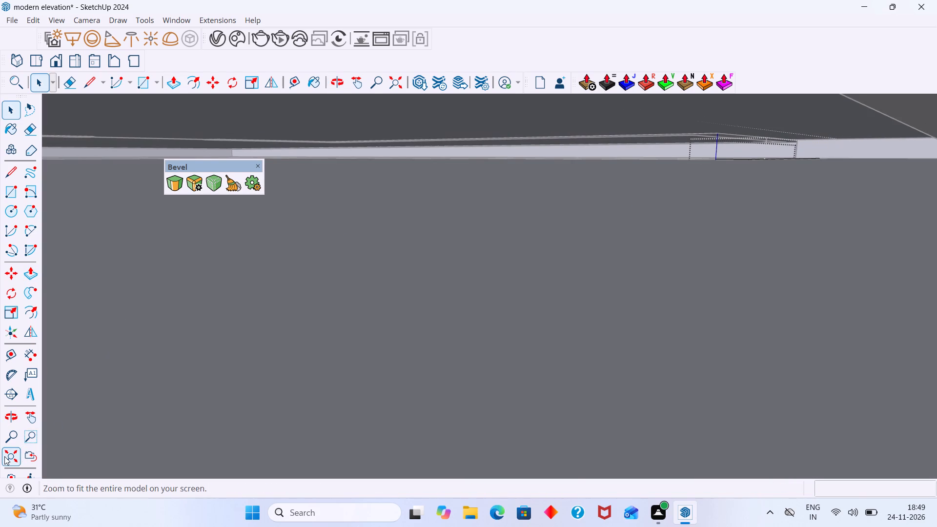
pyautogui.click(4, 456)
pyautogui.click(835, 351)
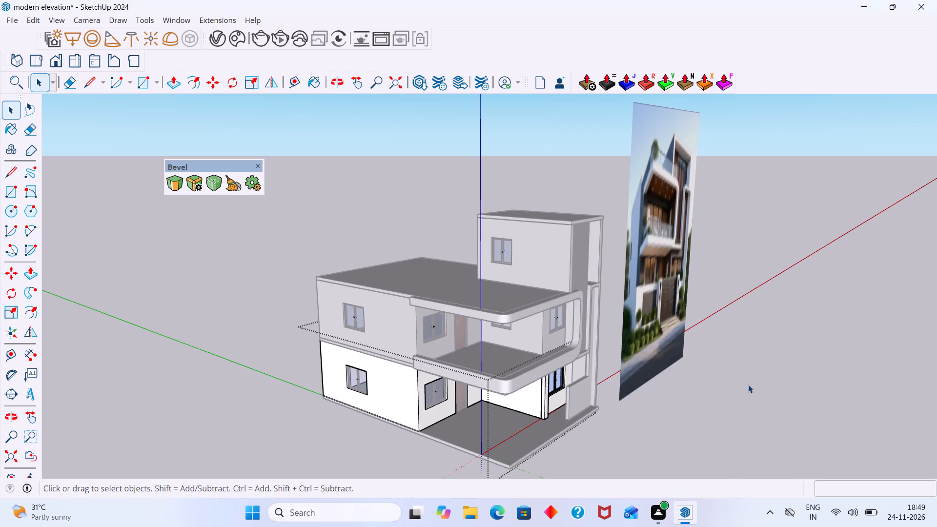
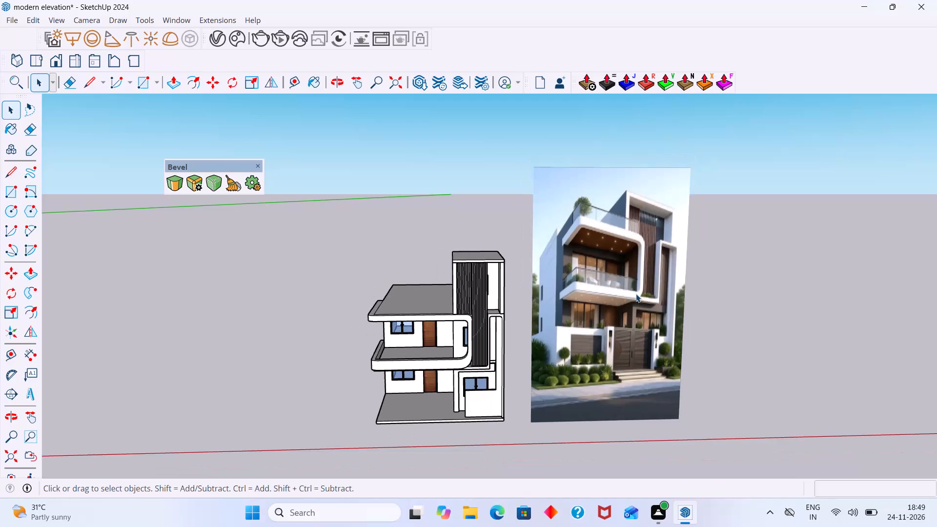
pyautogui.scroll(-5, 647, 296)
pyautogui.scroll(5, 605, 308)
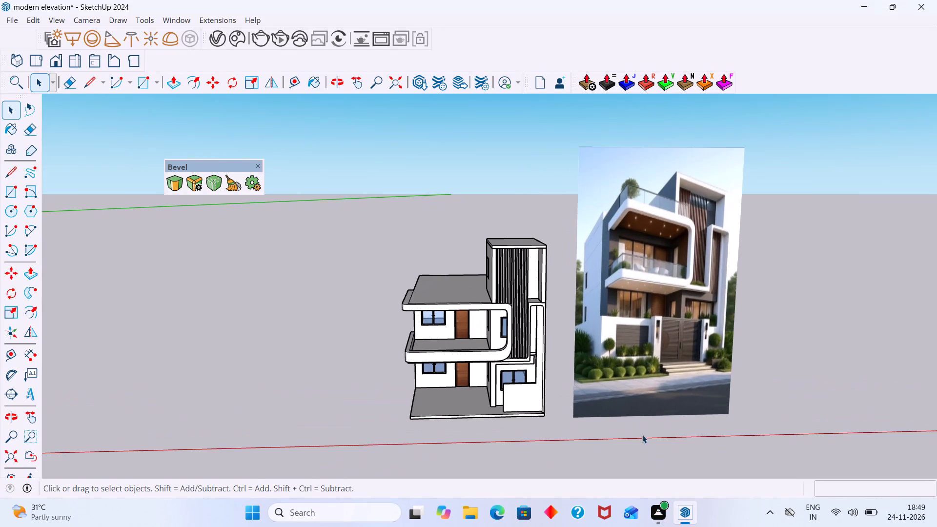
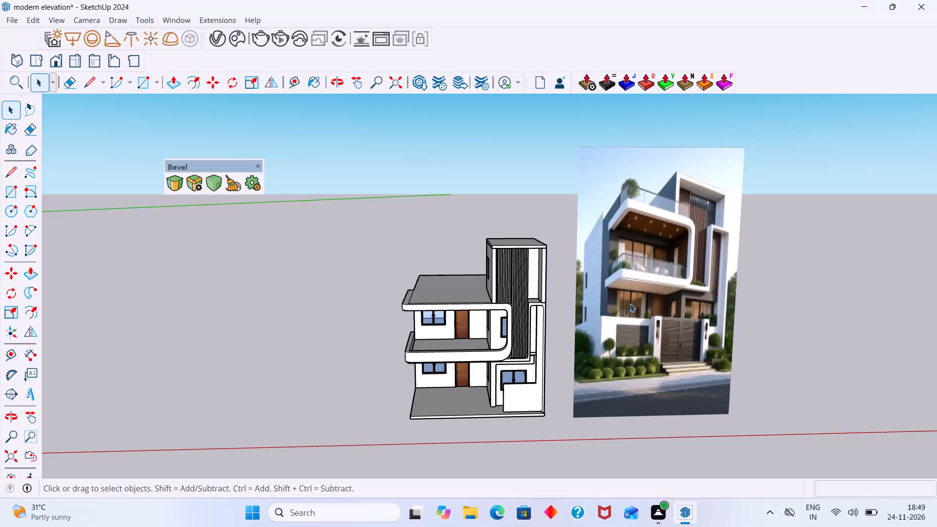
# Compare the front of the house model with the reference image, checking balconies, openings, tower and boundary wall.
pyautogui.moveTo(630, 304); pyautogui.dragTo(597, 339, button='middle')
pyautogui.scroll(5, 671, 348)
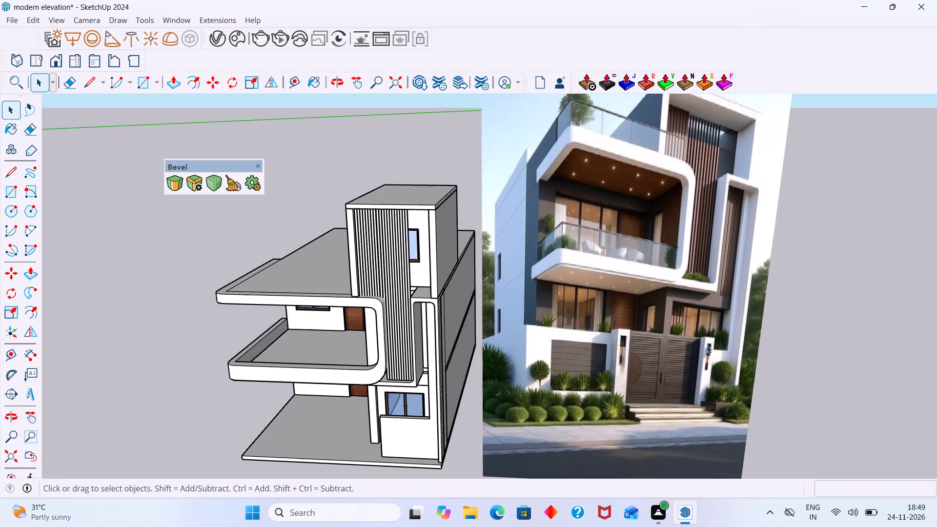
pyautogui.moveTo(707, 345); pyautogui.dragTo(758, 333, button='middle')
pyautogui.scroll(-6, 727, 339)
pyautogui.moveTo(691, 339); pyautogui.dragTo(675, 337, button='middle')
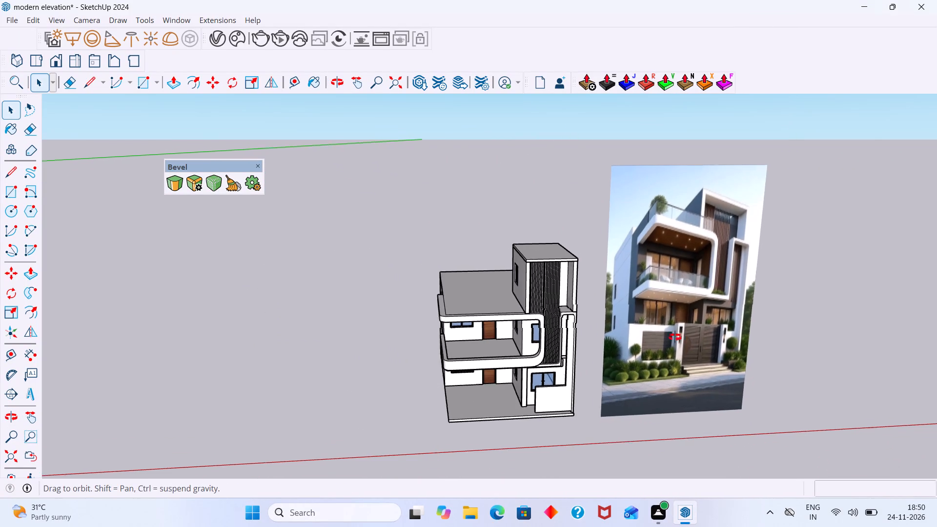
pyautogui.moveTo(675, 337); pyautogui.dragTo(434, 279, button='middle')
pyautogui.scroll(12, 492, 263)
pyautogui.scroll(-7, 490, 278)
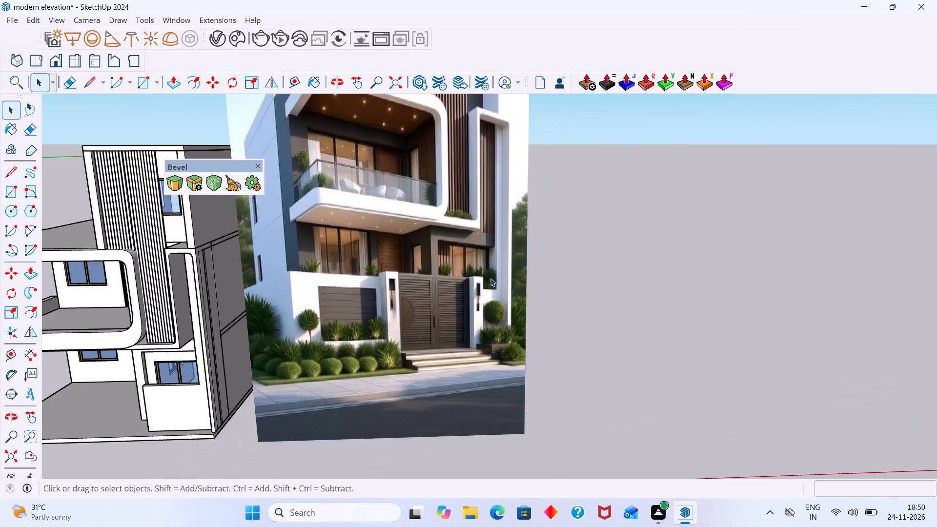
pyautogui.scroll(-5, 490, 278)
pyautogui.moveTo(488, 286); pyautogui.dragTo(572, 322, button='middle')
pyautogui.scroll(8, 349, 368)
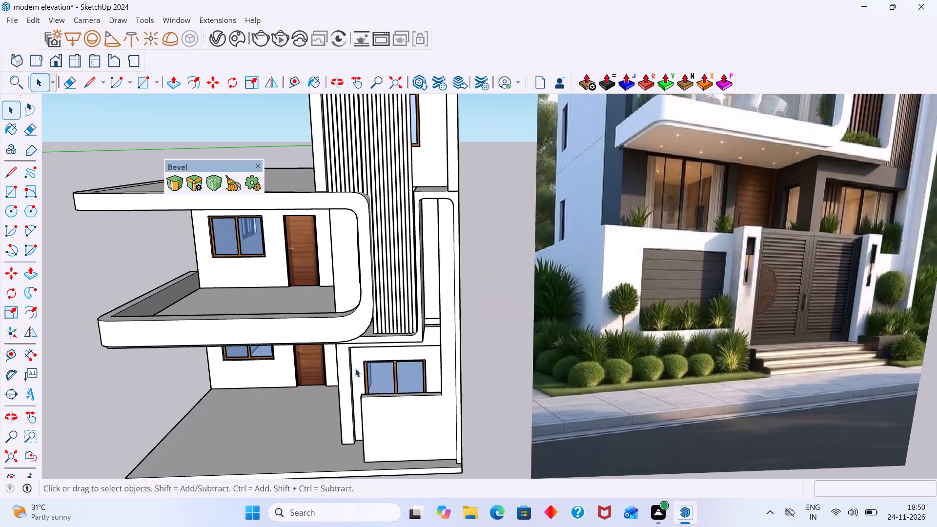
pyautogui.scroll(10, 355, 368)
pyautogui.scroll(-13, 357, 363)
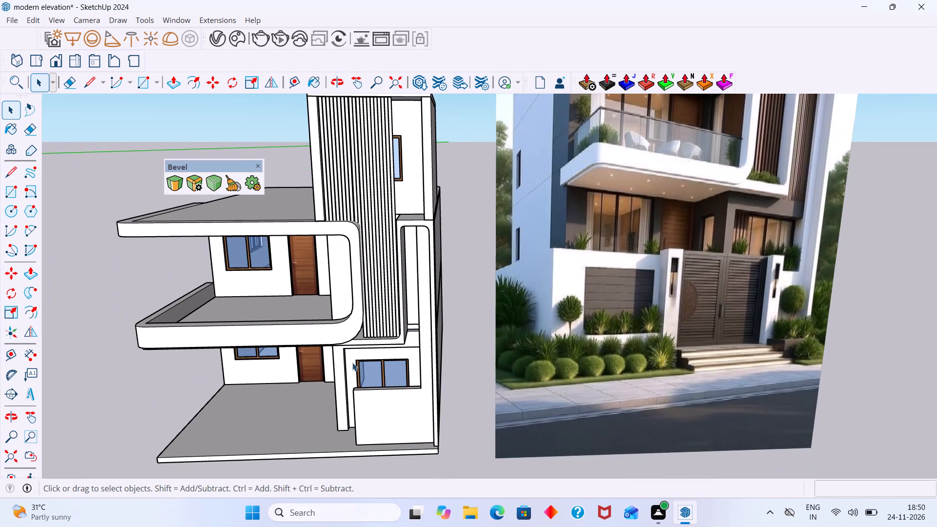
pyautogui.scroll(-3, 352, 365)
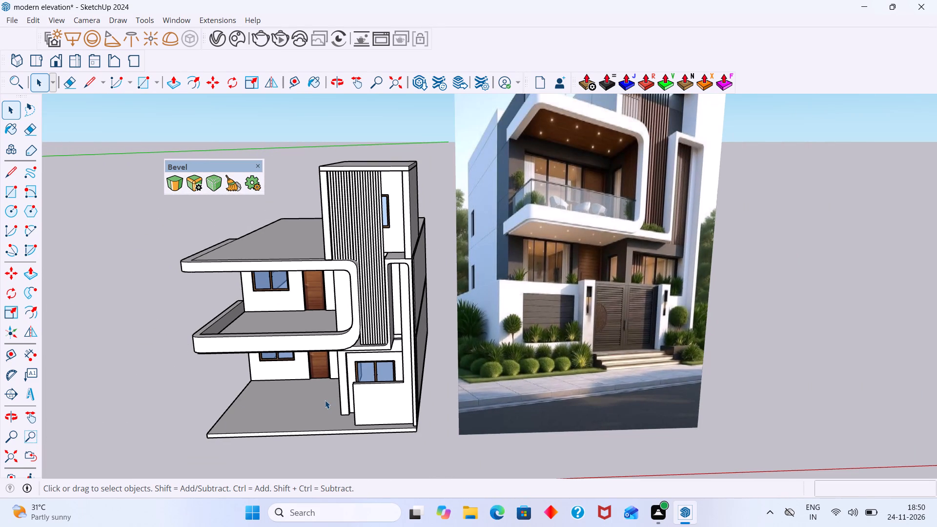
pyautogui.moveTo(360, 402); pyautogui.dragTo(393, 402, button='middle')
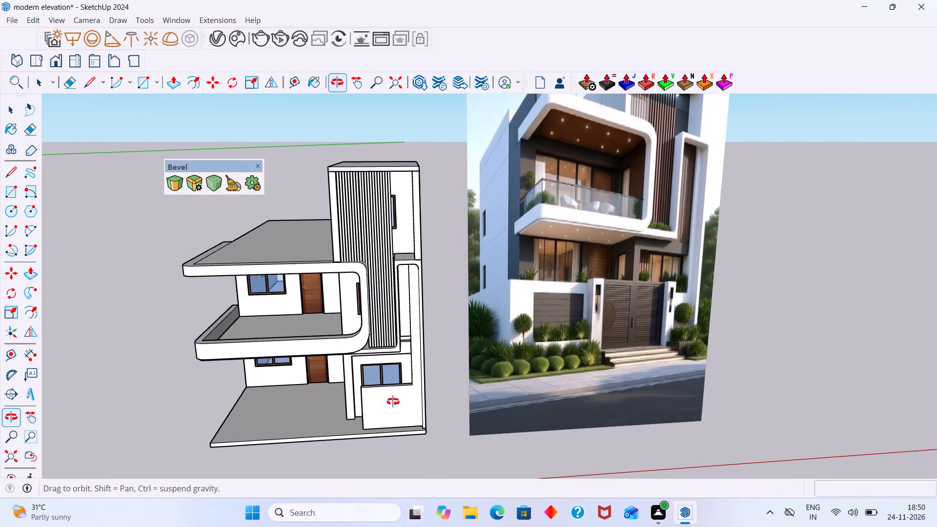
pyautogui.moveTo(393, 402); pyautogui.dragTo(392, 408, button='middle')
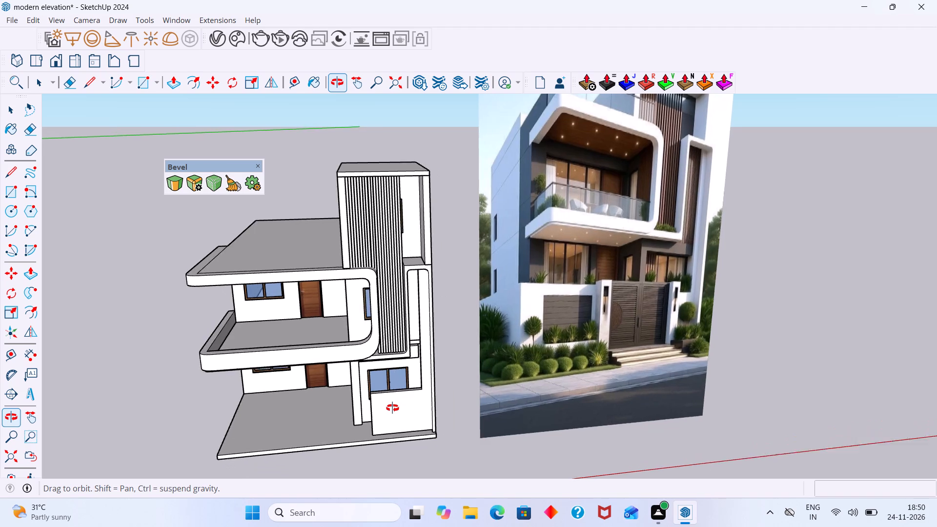
pyautogui.moveTo(392, 408); pyautogui.dragTo(413, 376, button='middle')
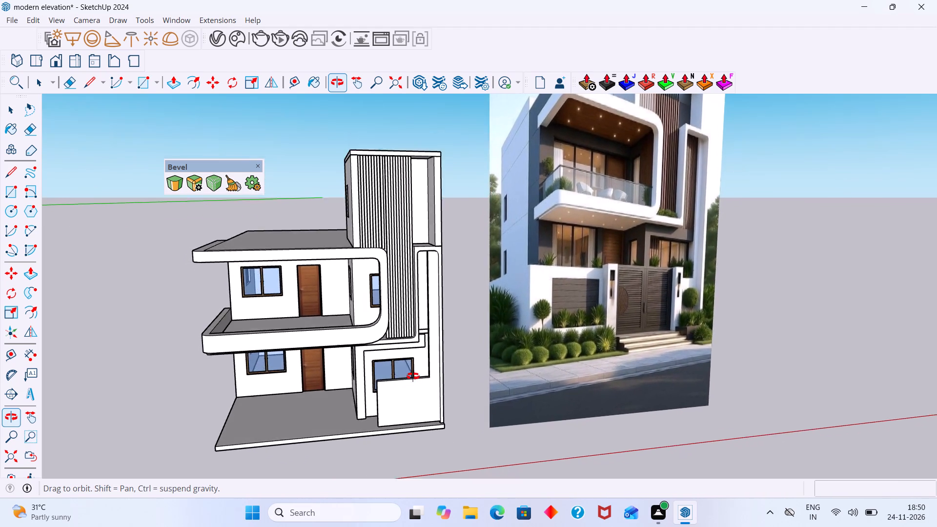
pyautogui.moveTo(413, 376); pyautogui.dragTo(469, 345, button='middle')
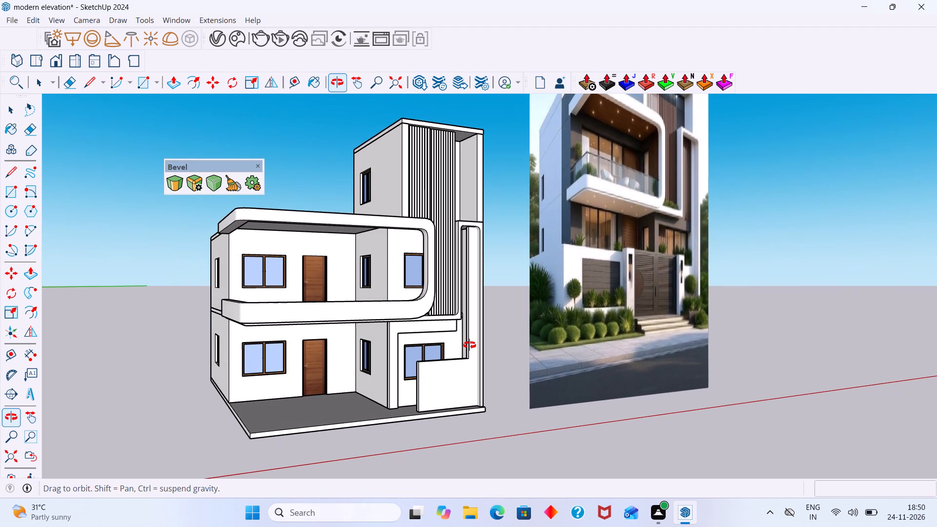
pyautogui.moveTo(469, 345); pyautogui.dragTo(409, 350, button='middle')
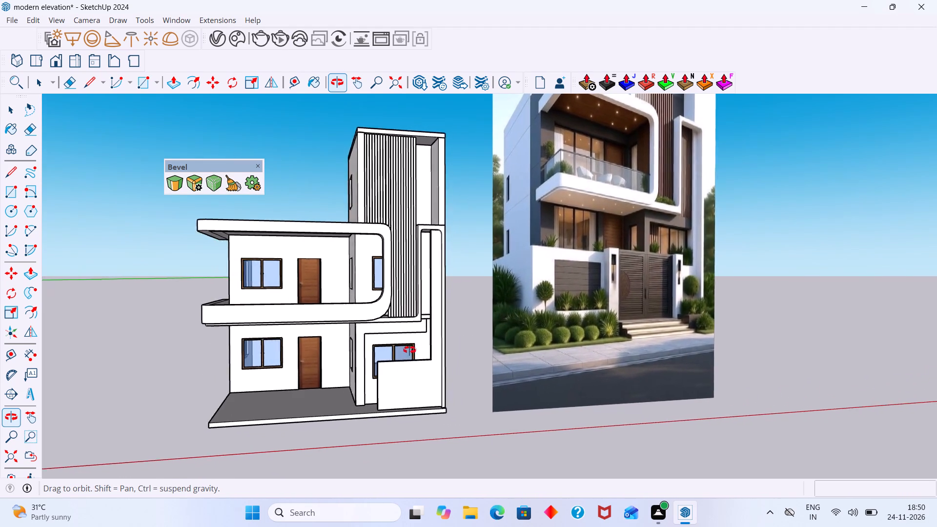
pyautogui.moveTo(409, 350); pyautogui.dragTo(366, 355, button='middle')
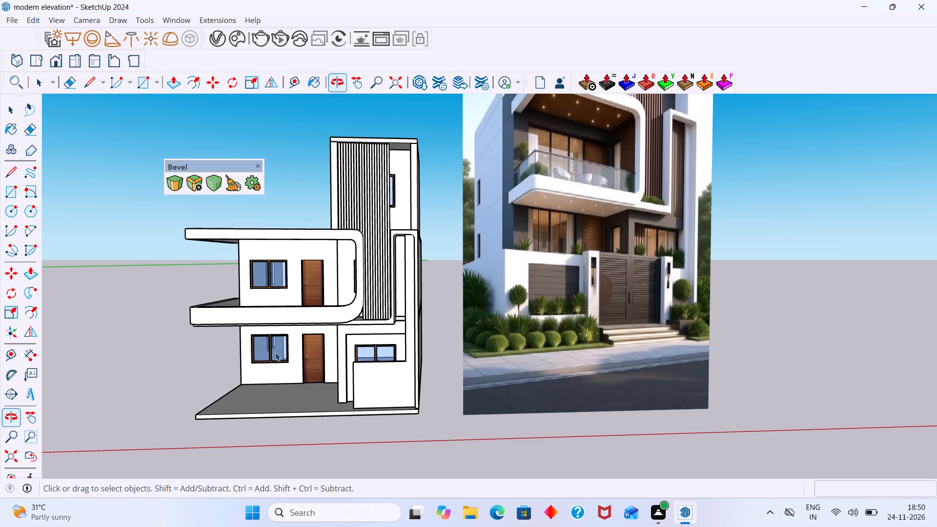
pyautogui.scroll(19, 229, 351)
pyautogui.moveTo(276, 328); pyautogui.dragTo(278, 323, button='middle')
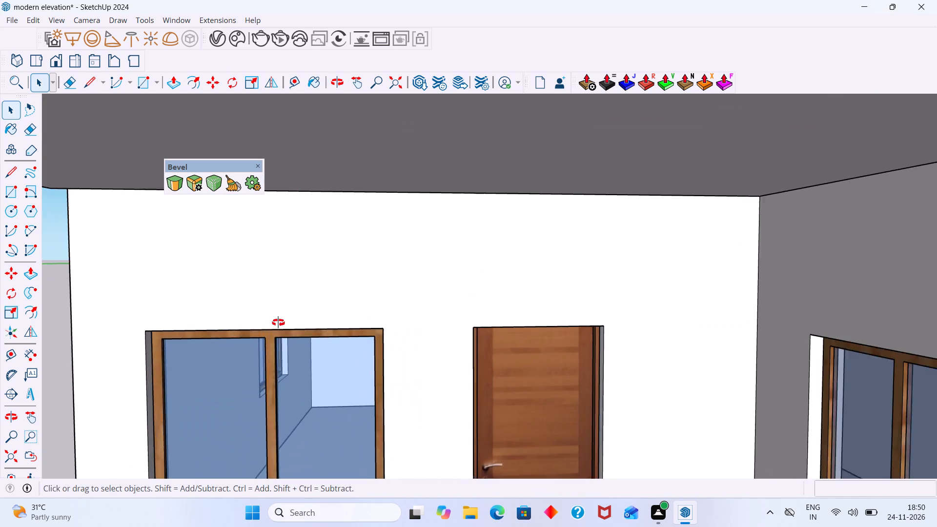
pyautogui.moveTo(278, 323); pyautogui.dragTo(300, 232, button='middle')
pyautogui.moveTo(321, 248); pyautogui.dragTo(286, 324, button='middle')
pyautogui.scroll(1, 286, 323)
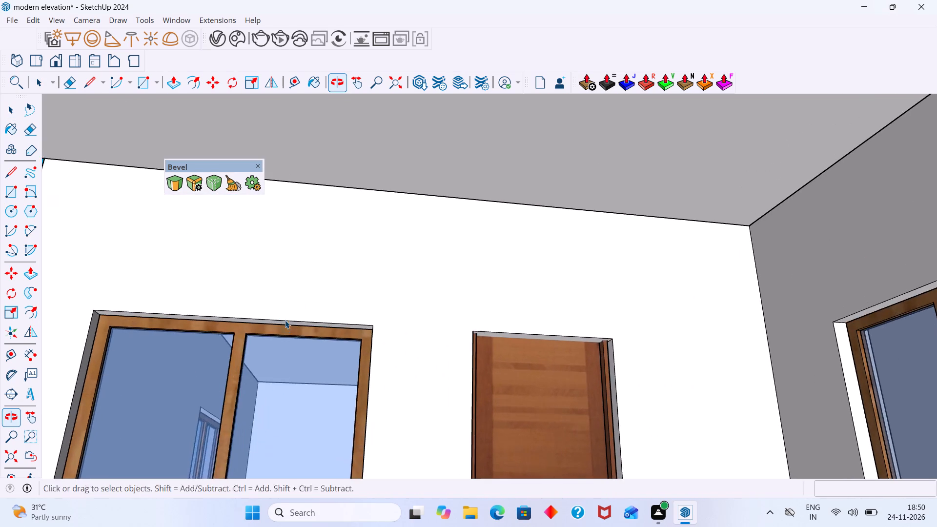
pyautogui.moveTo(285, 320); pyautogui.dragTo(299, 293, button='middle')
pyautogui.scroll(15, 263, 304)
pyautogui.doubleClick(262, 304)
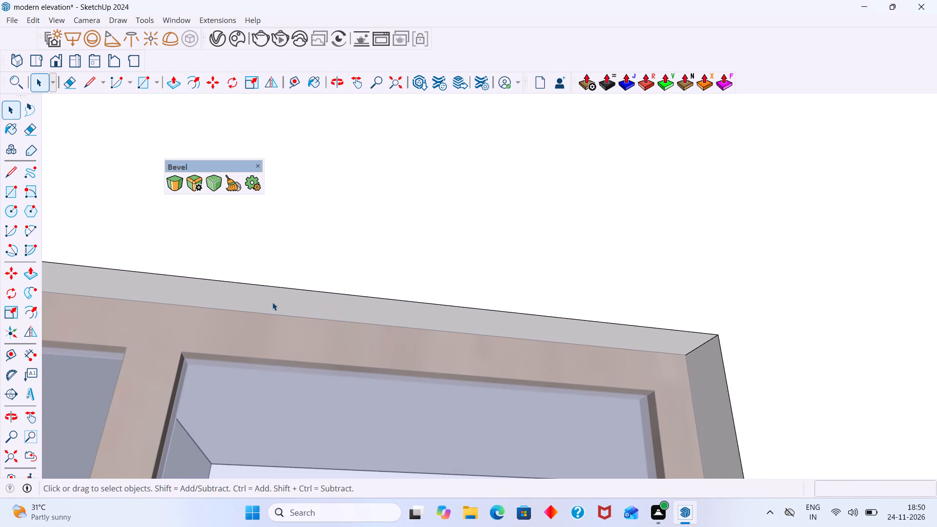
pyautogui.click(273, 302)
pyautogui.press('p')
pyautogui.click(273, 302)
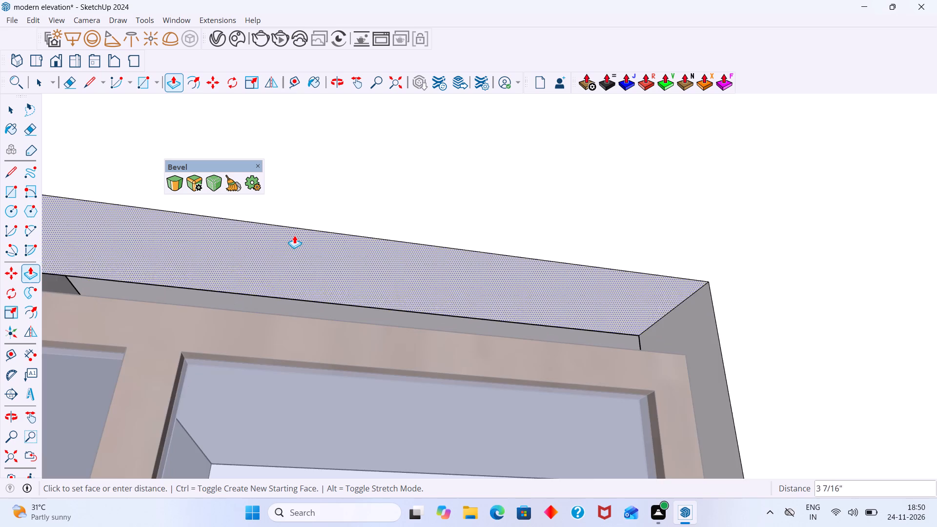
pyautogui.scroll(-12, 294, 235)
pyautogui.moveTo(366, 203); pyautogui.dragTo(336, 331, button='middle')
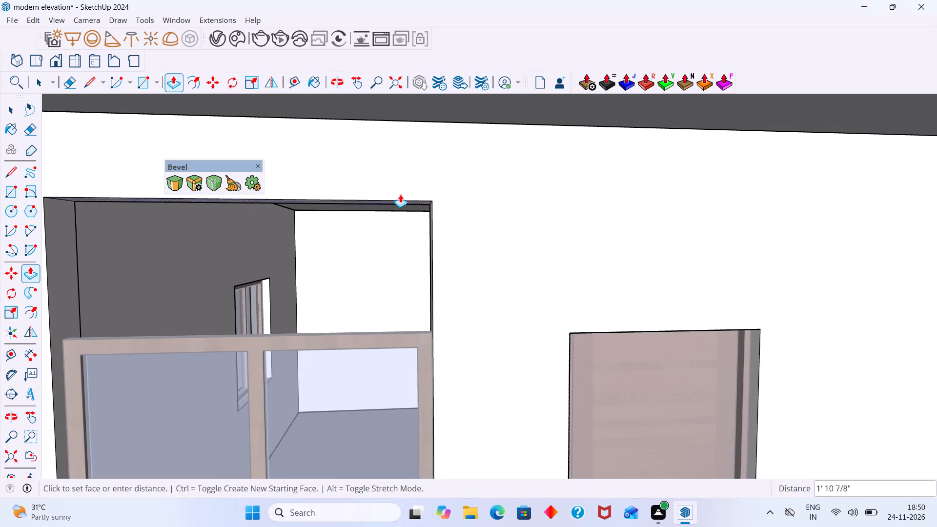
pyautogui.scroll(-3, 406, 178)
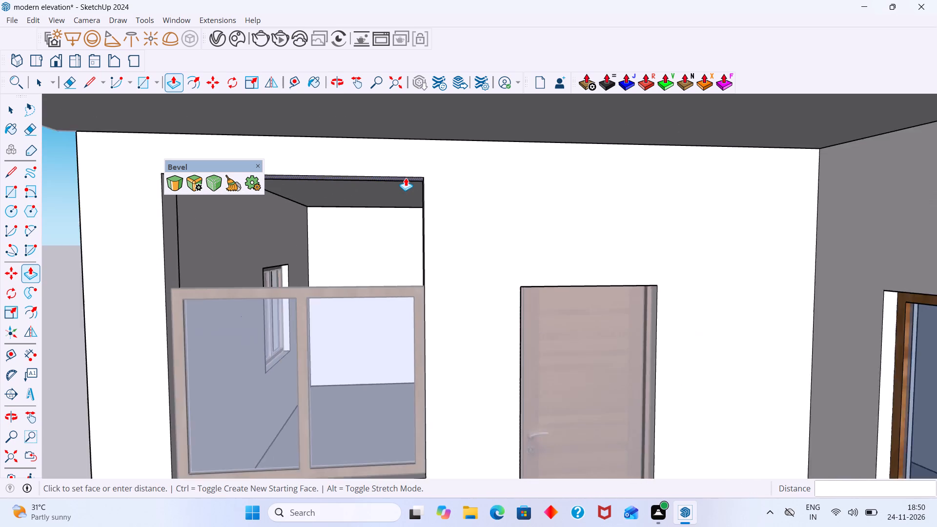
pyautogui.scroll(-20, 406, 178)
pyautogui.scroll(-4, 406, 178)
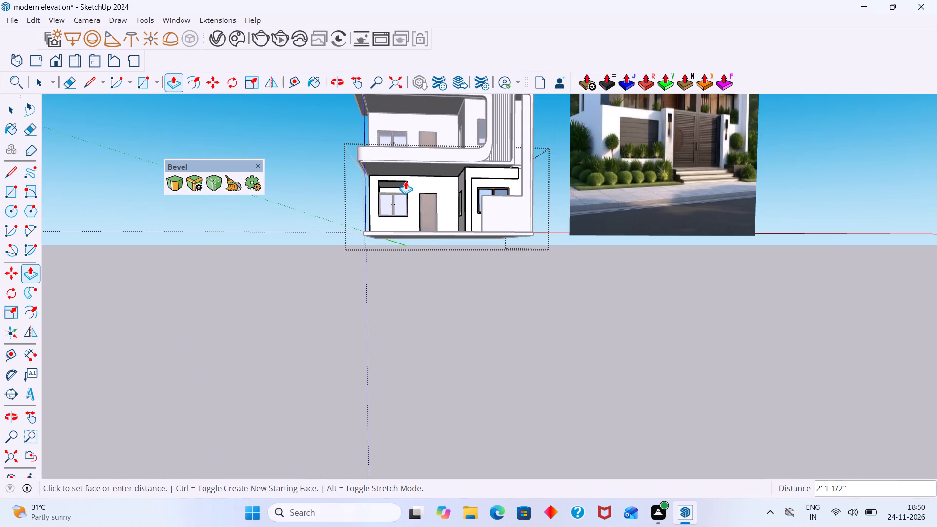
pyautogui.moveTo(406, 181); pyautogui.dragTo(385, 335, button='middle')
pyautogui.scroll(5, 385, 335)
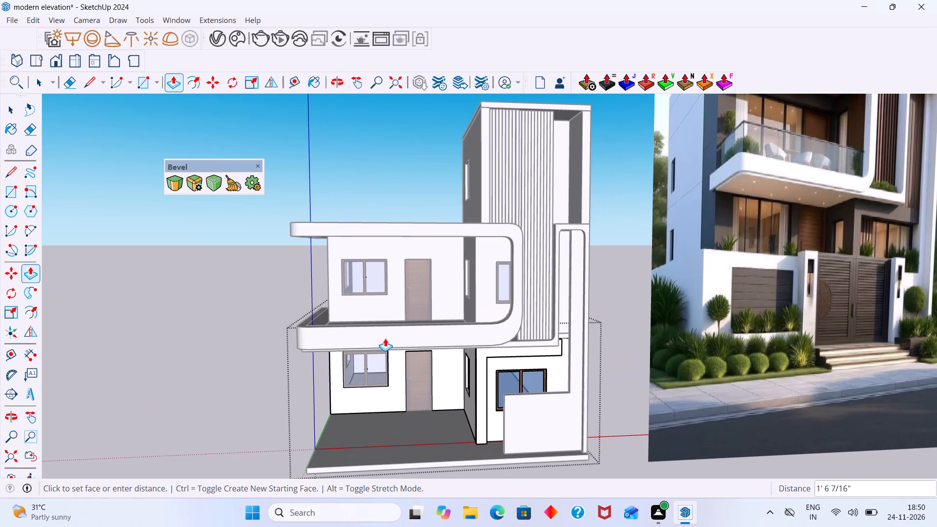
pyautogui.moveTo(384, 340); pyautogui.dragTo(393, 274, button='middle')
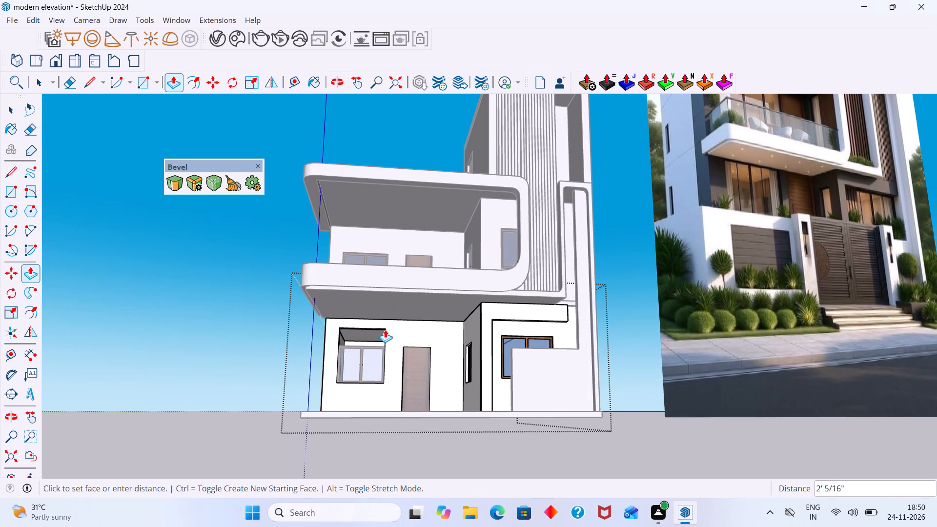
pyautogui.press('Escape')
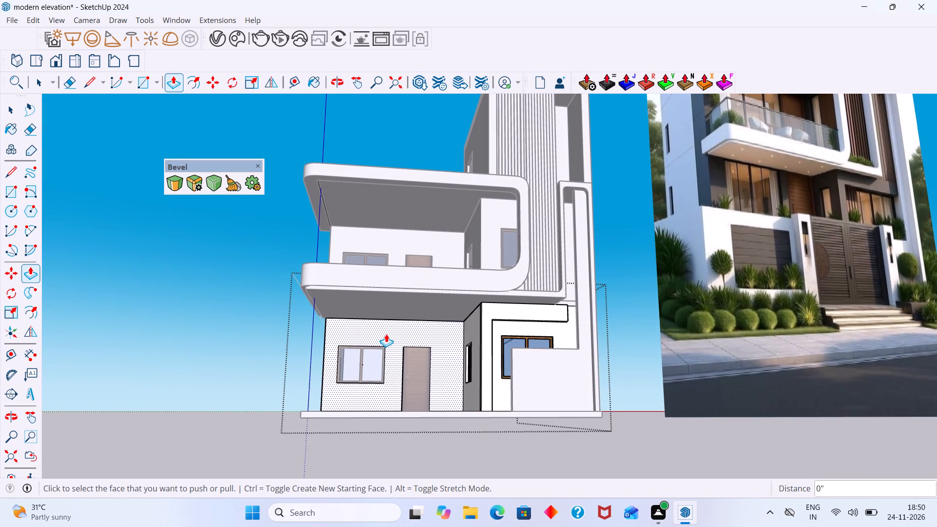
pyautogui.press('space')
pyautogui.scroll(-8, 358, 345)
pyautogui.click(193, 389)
# Compare the overall massing and the tower of the house model with the reference image from several angles.
pyautogui.moveTo(285, 374); pyautogui.dragTo(281, 497, button='middle')
pyautogui.scroll(-2, 440, 387)
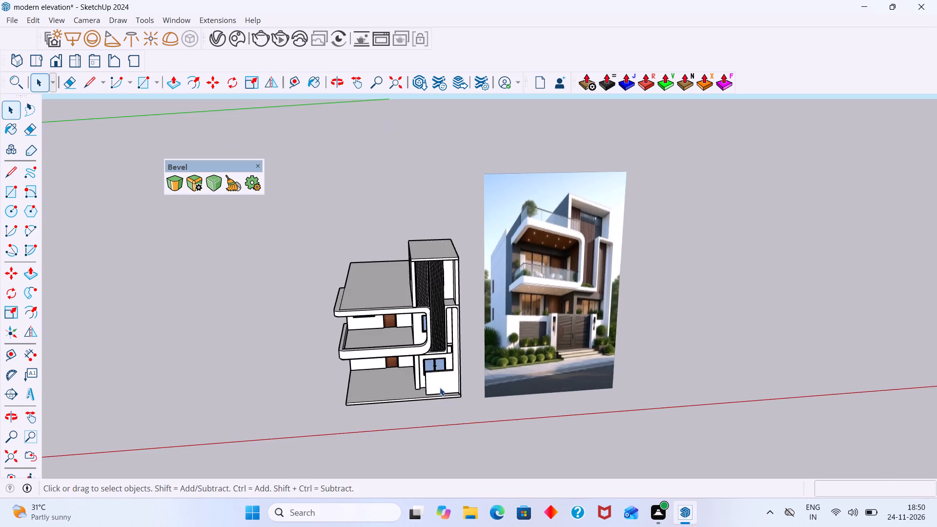
pyautogui.scroll(-1, 440, 387)
pyautogui.moveTo(421, 385); pyautogui.dragTo(425, 304, button='middle')
pyautogui.moveTo(404, 351); pyautogui.dragTo(347, 365, button='middle')
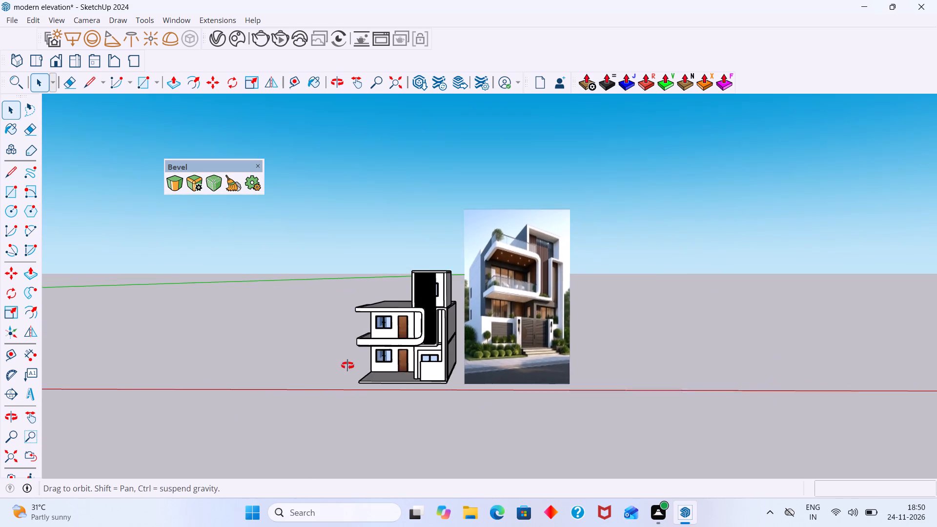
pyautogui.moveTo(347, 365); pyautogui.dragTo(339, 368, button='middle')
pyautogui.moveTo(441, 345); pyautogui.dragTo(441, 380, button='middle')
pyautogui.scroll(8, 443, 306)
pyautogui.scroll(-4, 422, 307)
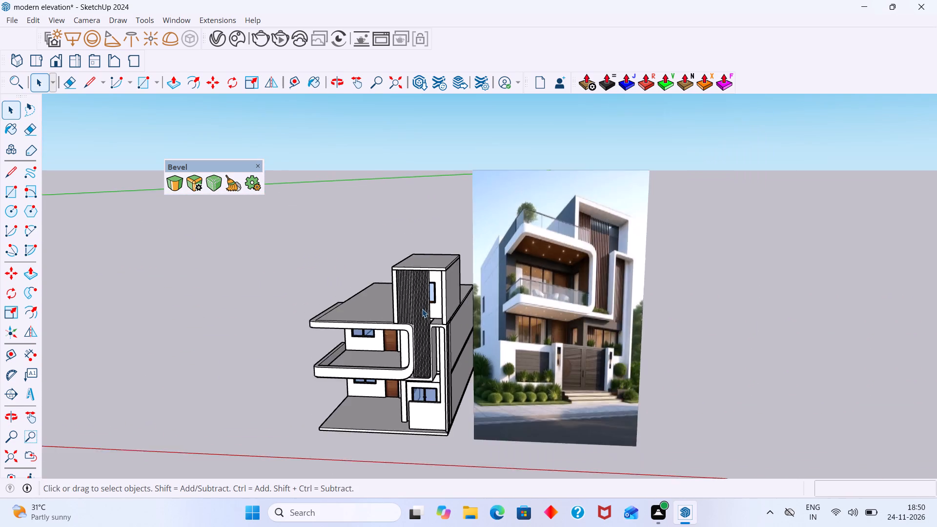
pyautogui.scroll(-4, 422, 309)
pyautogui.moveTo(424, 328); pyautogui.dragTo(471, 354, button='middle')
pyautogui.scroll(3, 432, 291)
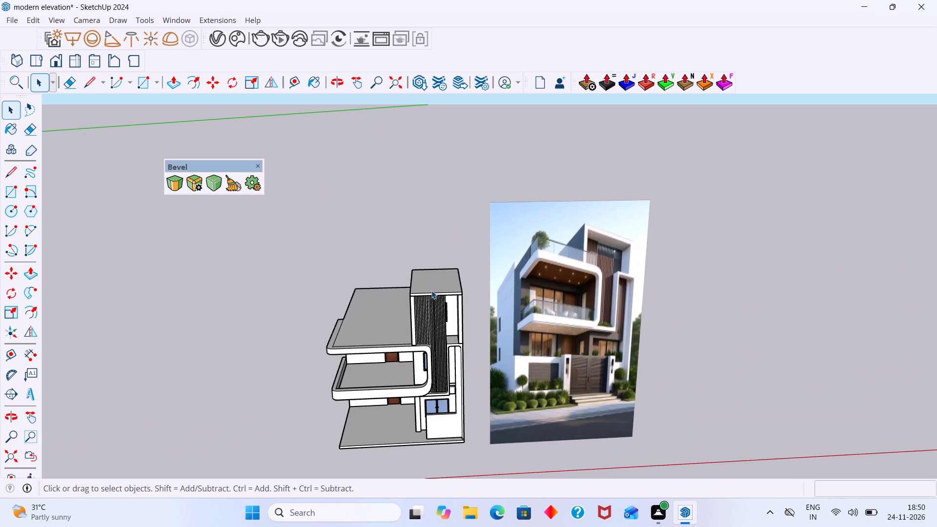
pyautogui.moveTo(431, 290); pyautogui.dragTo(412, 172, button='middle')
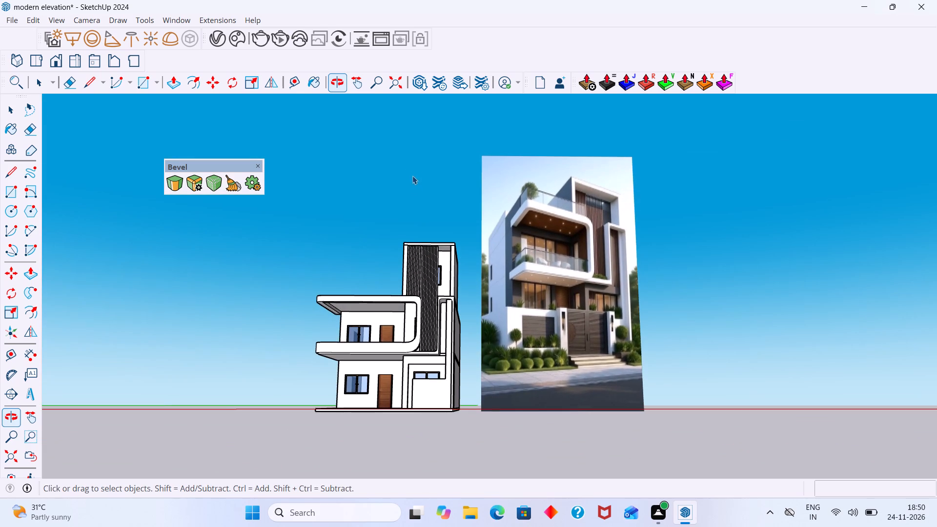
# Examine the alignment and spacing of the vertical slats beneath the tower's roof slab.
pyautogui.scroll(20, 421, 243)
pyautogui.scroll(1, 421, 243)
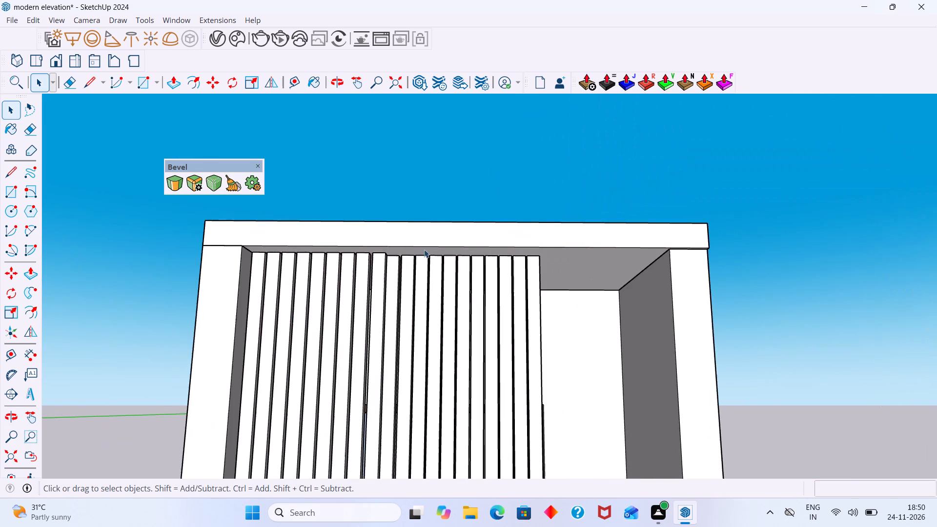
pyautogui.scroll(1, 424, 249)
pyautogui.moveTo(365, 252); pyautogui.dragTo(239, 263, button='middle')
pyautogui.scroll(11, 452, 264)
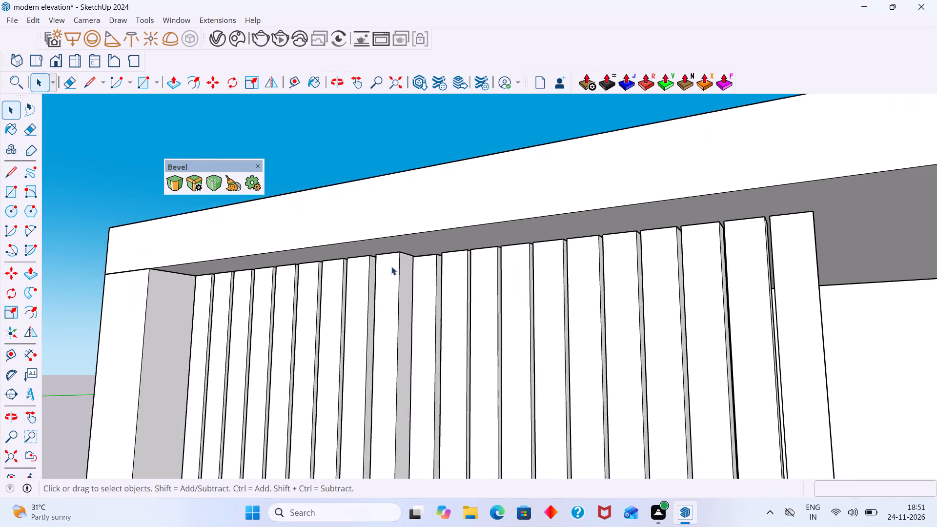
pyautogui.scroll(7, 391, 266)
pyautogui.moveTo(408, 261); pyautogui.dragTo(455, 280, button='middle')
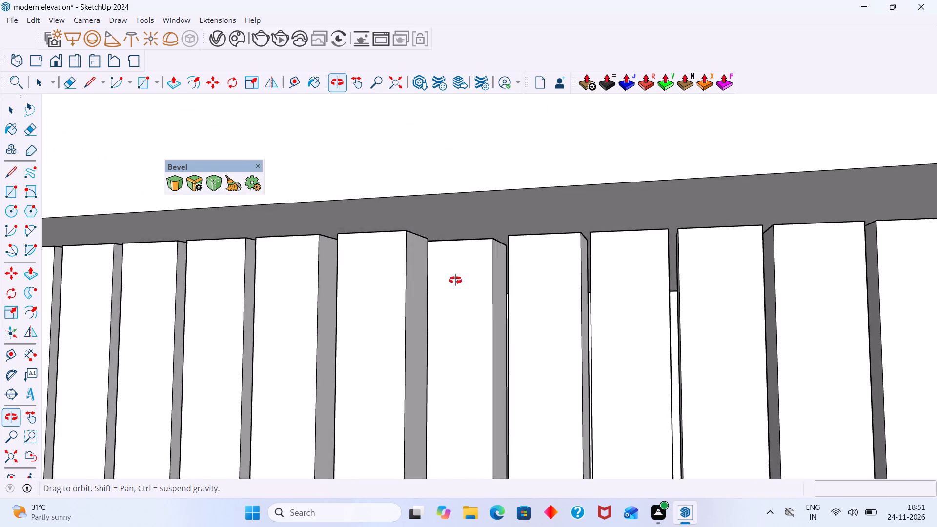
pyautogui.moveTo(455, 280); pyautogui.dragTo(413, 279, button='middle')
pyautogui.scroll(-20, 446, 273)
pyautogui.scroll(-12, 446, 273)
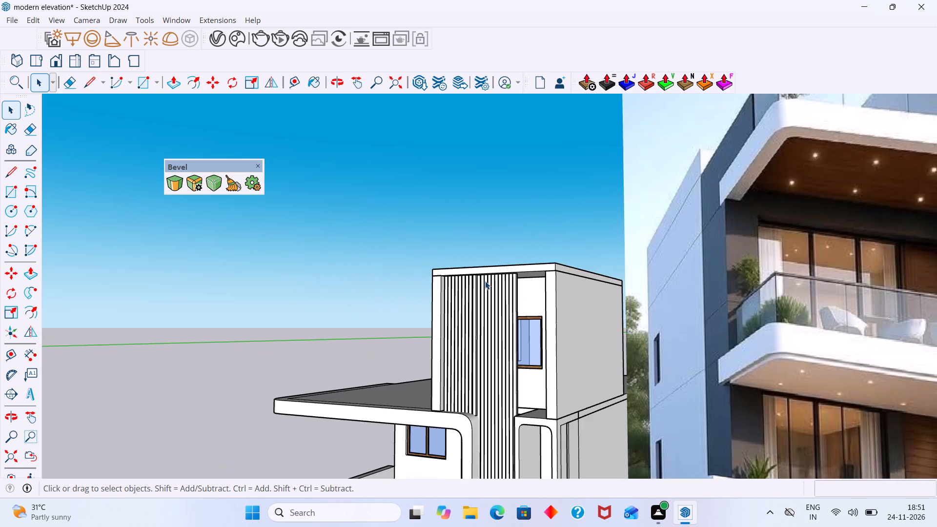
pyautogui.moveTo(468, 365); pyautogui.dragTo(467, 418, button='middle')
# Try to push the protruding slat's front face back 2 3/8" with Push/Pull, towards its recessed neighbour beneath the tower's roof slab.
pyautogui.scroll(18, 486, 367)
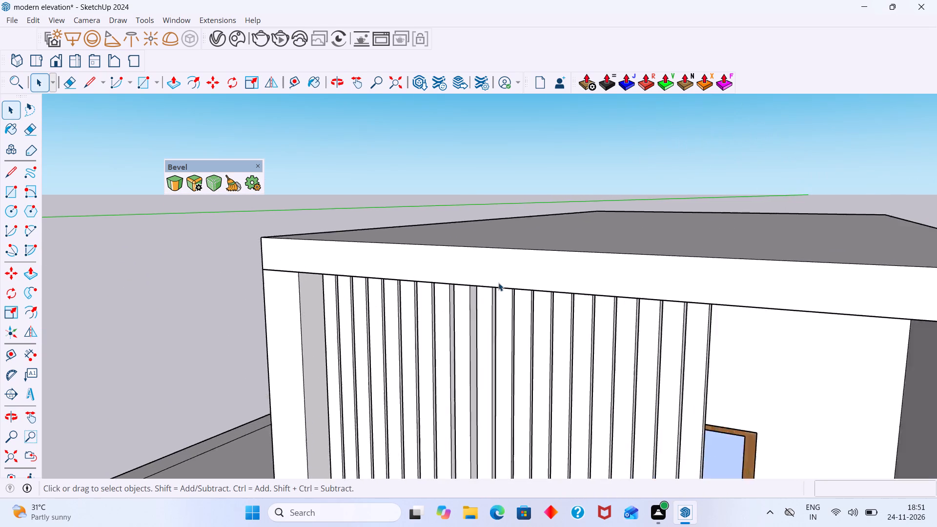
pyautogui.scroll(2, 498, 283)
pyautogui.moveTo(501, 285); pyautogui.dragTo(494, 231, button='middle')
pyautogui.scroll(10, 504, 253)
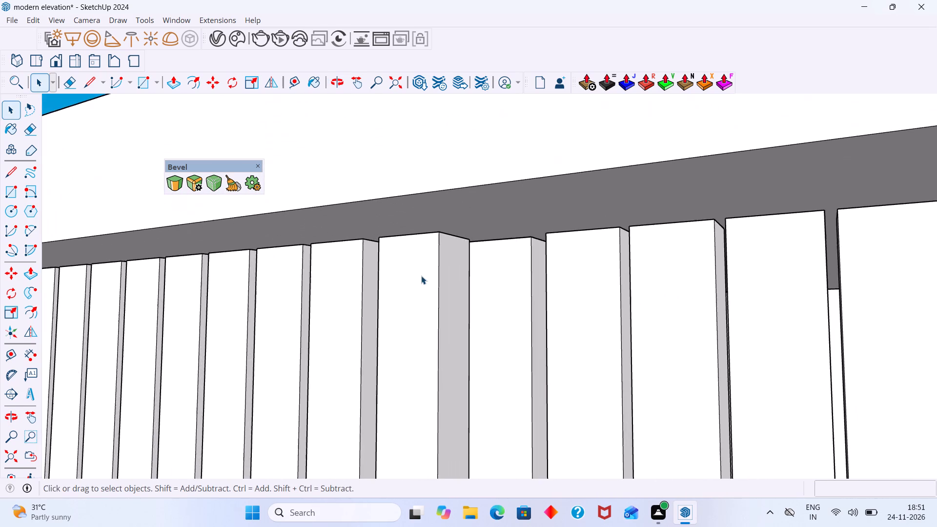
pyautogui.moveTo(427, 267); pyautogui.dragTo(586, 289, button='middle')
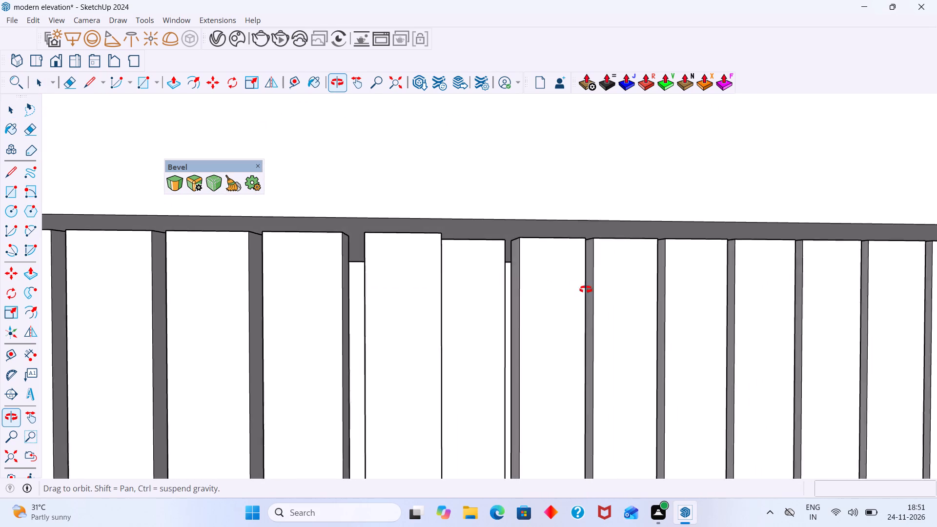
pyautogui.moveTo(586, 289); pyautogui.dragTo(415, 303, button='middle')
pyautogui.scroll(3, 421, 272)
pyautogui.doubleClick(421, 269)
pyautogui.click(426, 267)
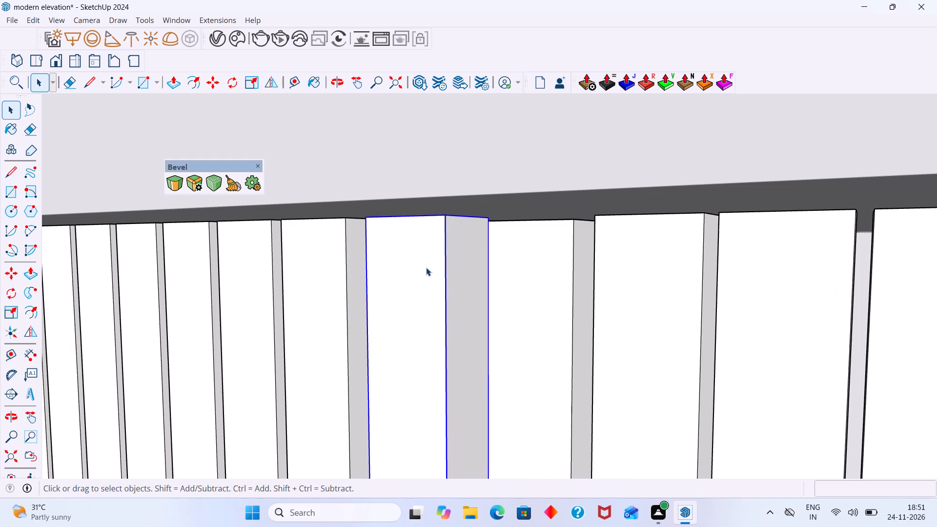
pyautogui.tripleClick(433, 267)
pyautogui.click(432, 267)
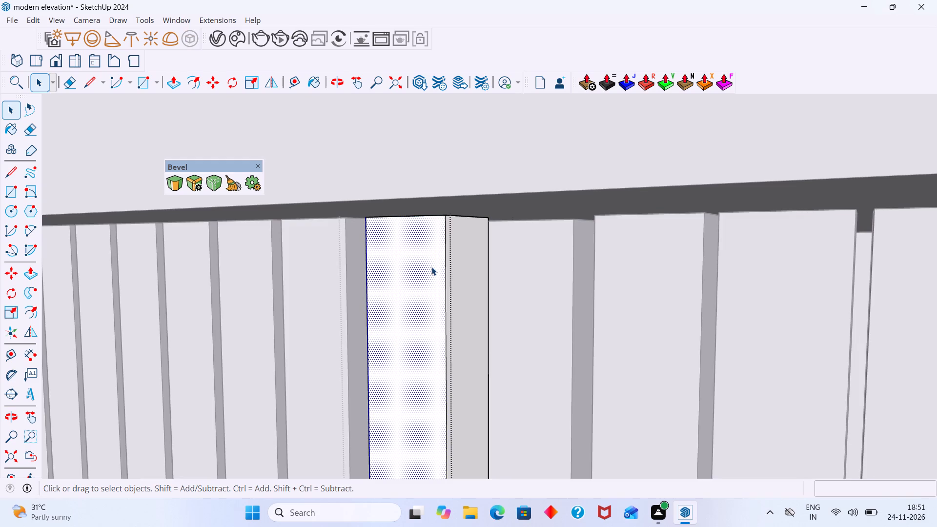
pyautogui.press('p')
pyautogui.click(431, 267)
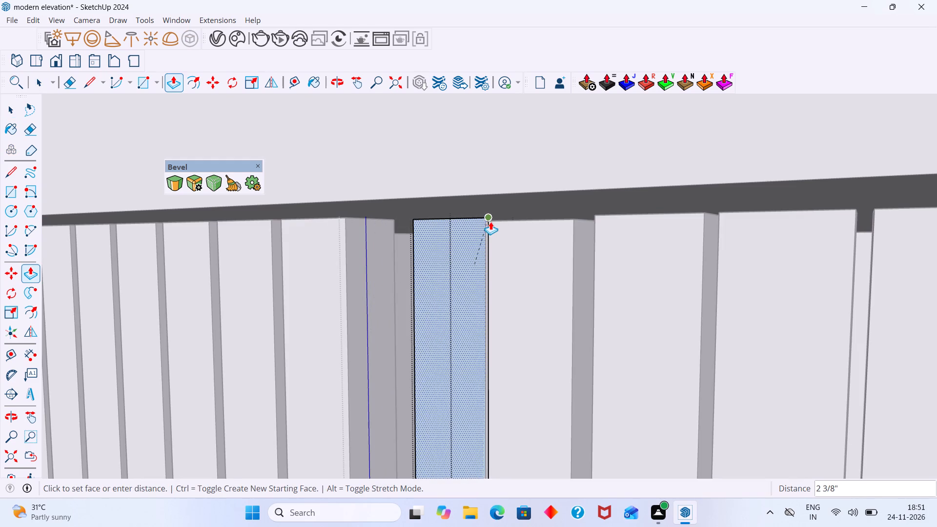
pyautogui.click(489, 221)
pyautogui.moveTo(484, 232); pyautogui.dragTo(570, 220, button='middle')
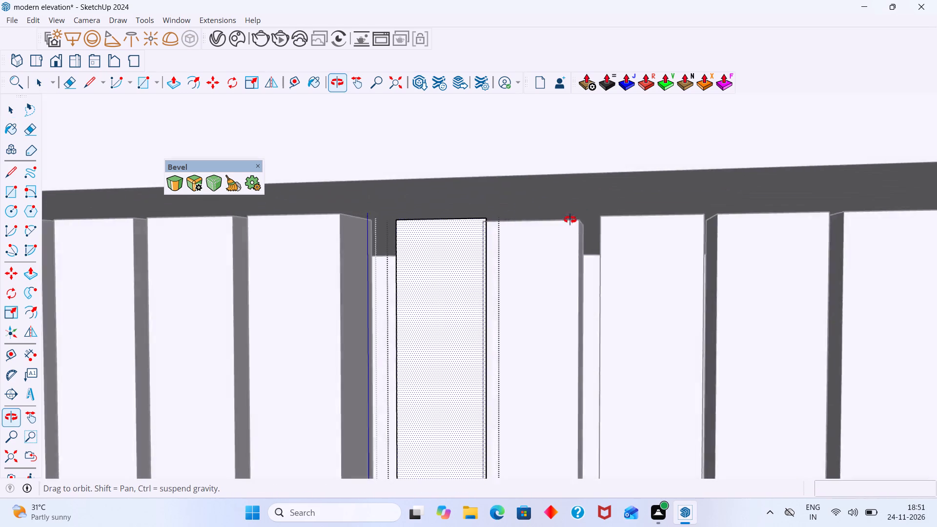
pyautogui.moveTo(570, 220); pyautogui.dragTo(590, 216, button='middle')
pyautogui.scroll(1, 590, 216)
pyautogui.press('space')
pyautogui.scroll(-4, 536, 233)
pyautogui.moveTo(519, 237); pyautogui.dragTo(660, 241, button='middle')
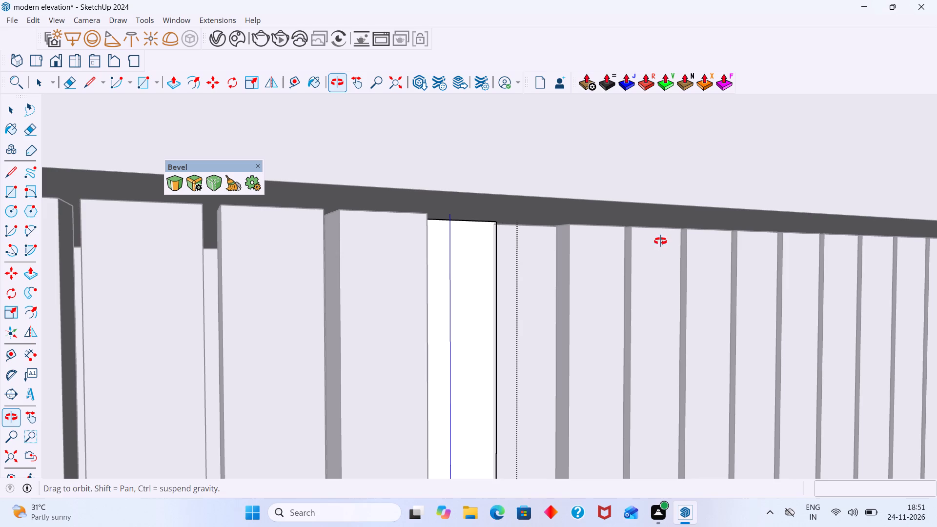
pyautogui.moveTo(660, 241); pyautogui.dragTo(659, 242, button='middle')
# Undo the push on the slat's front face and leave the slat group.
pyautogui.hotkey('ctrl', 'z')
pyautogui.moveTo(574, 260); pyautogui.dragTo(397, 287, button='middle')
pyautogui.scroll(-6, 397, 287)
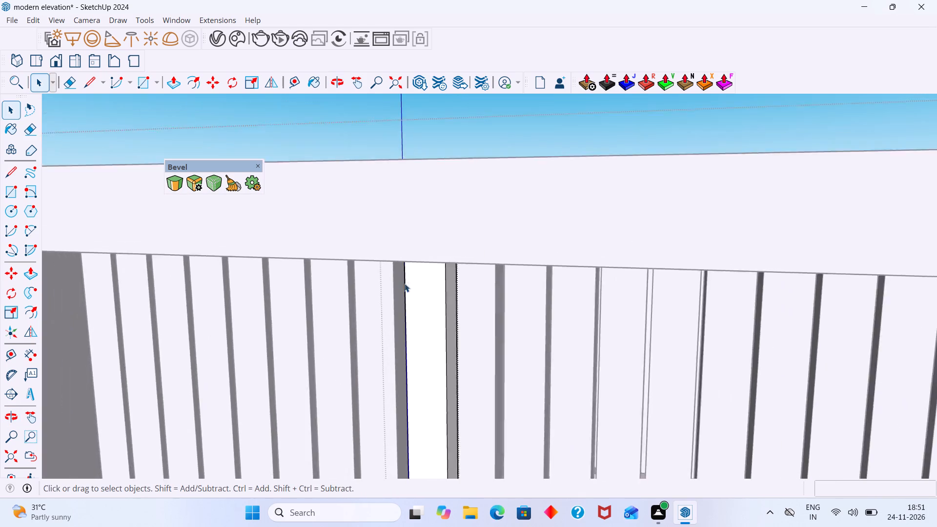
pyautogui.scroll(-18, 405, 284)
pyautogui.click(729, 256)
# Examine the depth of the protruding slat and its gaps to the neighbouring slats beneath the tower's roof slab.
pyautogui.scroll(7, 455, 321)
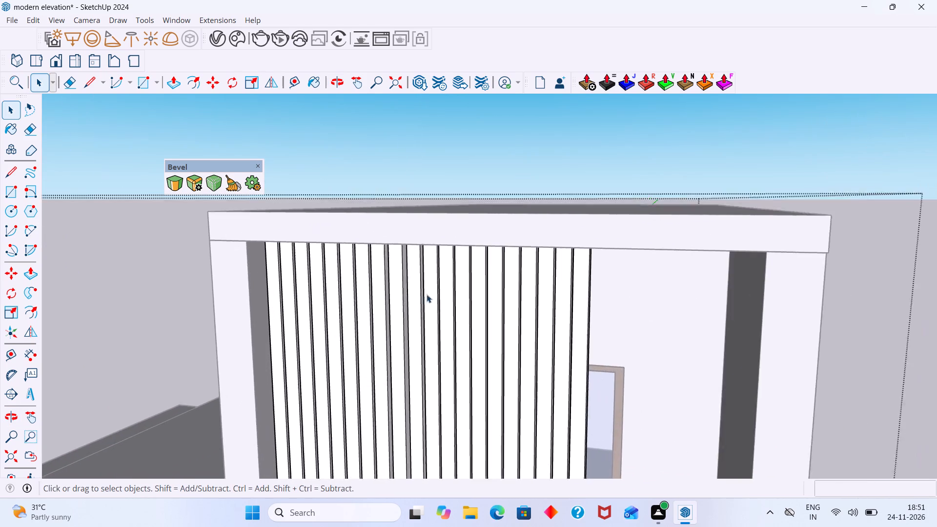
pyautogui.scroll(2, 427, 294)
pyautogui.moveTo(404, 249); pyautogui.dragTo(411, 189, button='middle')
pyautogui.scroll(14, 427, 222)
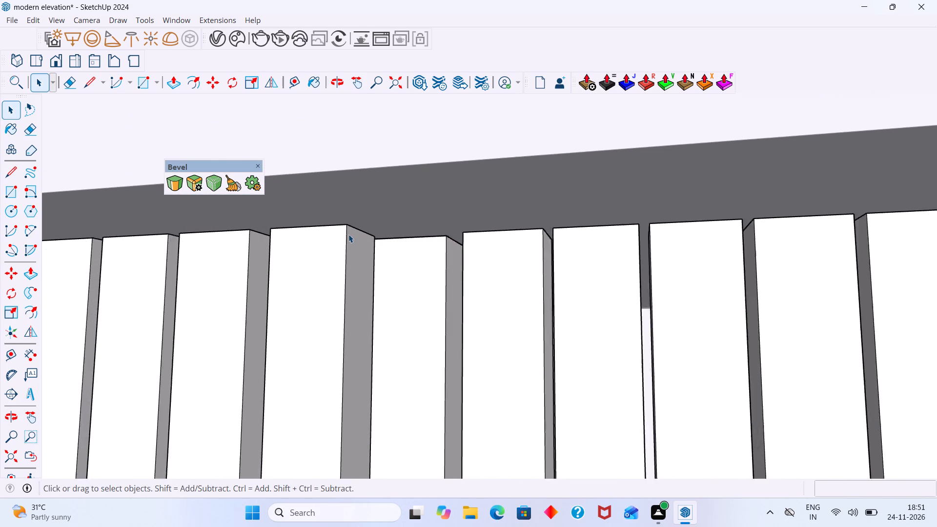
pyautogui.scroll(4, 348, 234)
pyautogui.moveTo(347, 239); pyautogui.dragTo(432, 265, button='middle')
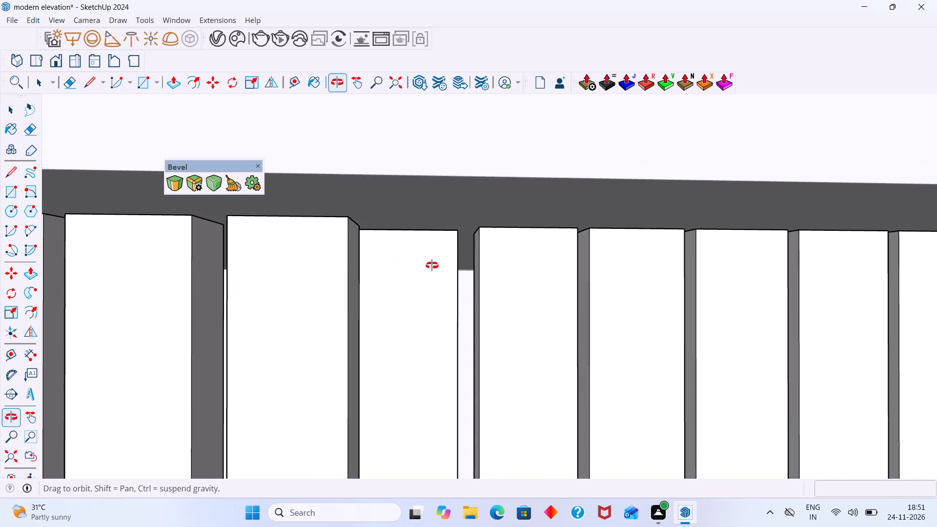
pyautogui.moveTo(432, 265); pyautogui.dragTo(311, 279, button='middle')
pyautogui.scroll(-12, 335, 273)
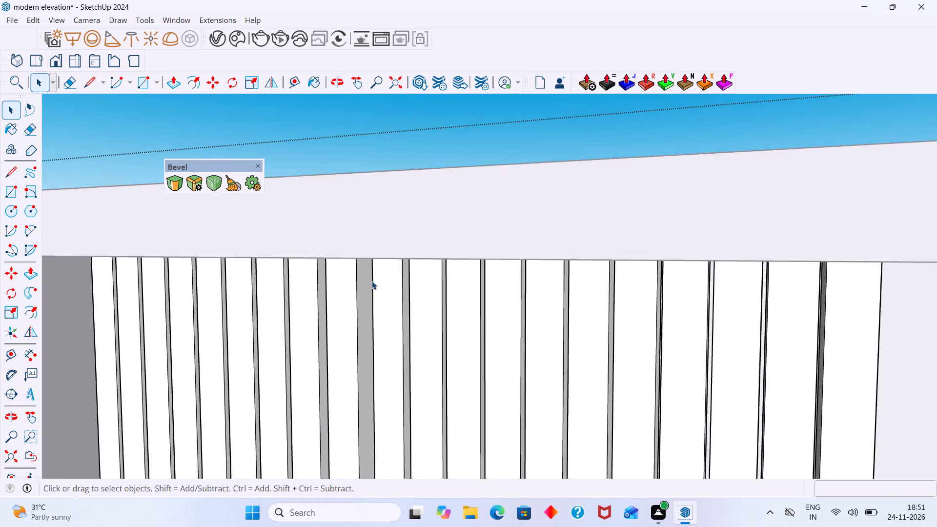
pyautogui.scroll(-3, 372, 281)
pyautogui.moveTo(376, 290); pyautogui.dragTo(413, 290, button='middle')
pyautogui.scroll(15, 388, 309)
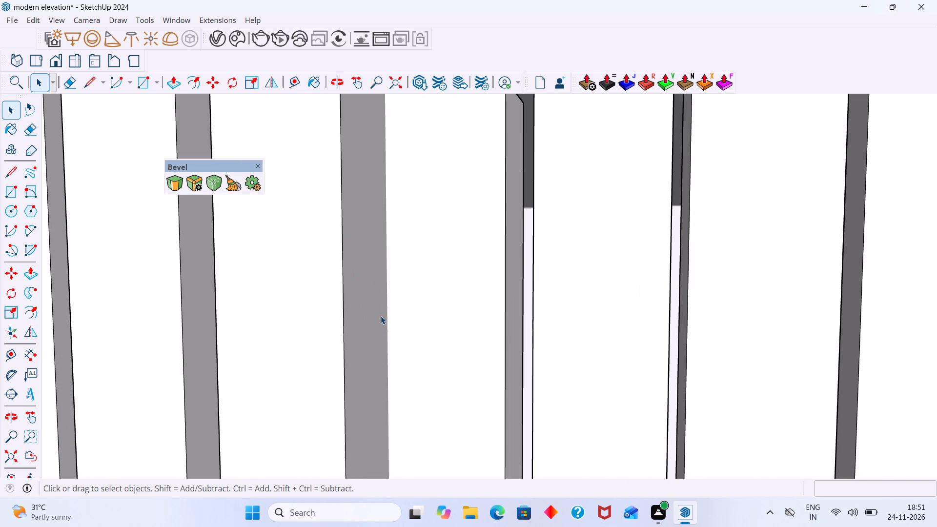
pyautogui.moveTo(382, 314); pyautogui.dragTo(417, 315, button='middle')
pyautogui.scroll(-3, 420, 307)
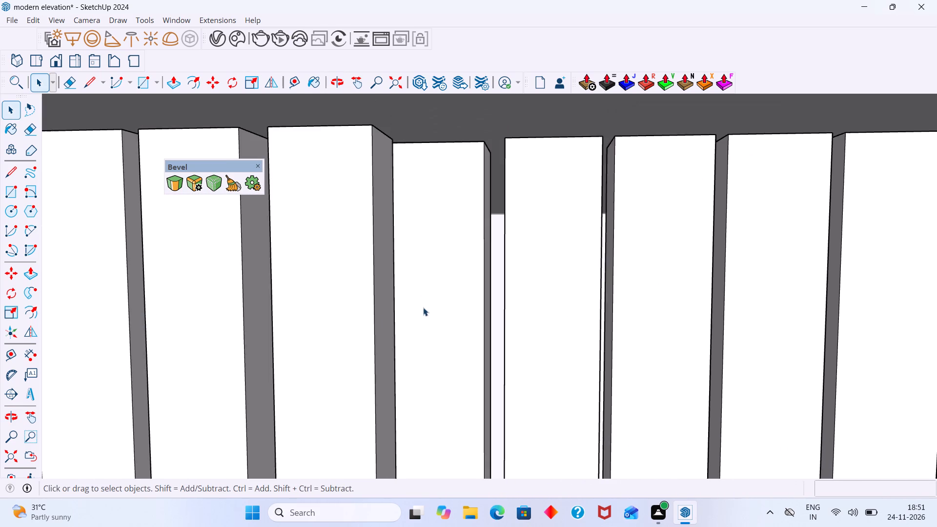
pyautogui.moveTo(424, 307); pyautogui.dragTo(449, 313, button='middle')
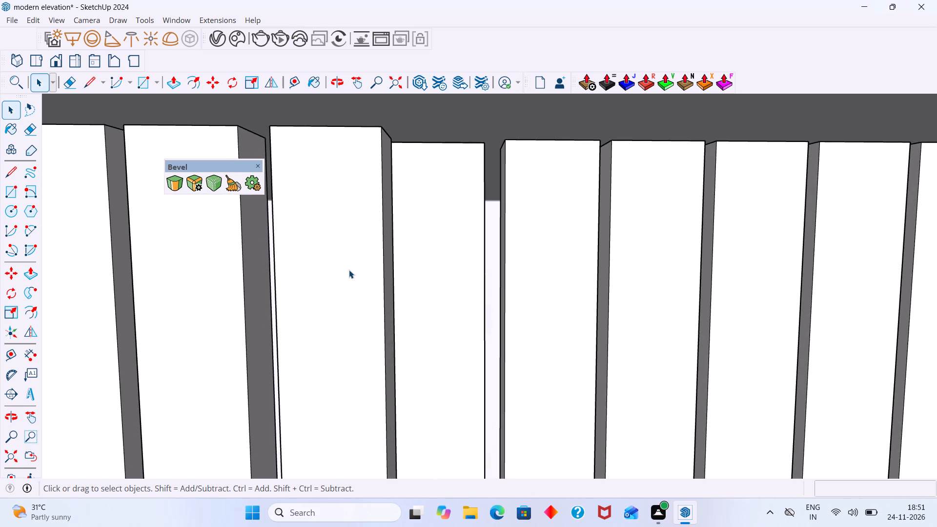
# Move the protruding slat sideways about 5/16", away from the recessed slat beside it, to open a gap between them.
pyautogui.click(349, 270)
pyautogui.press('m')
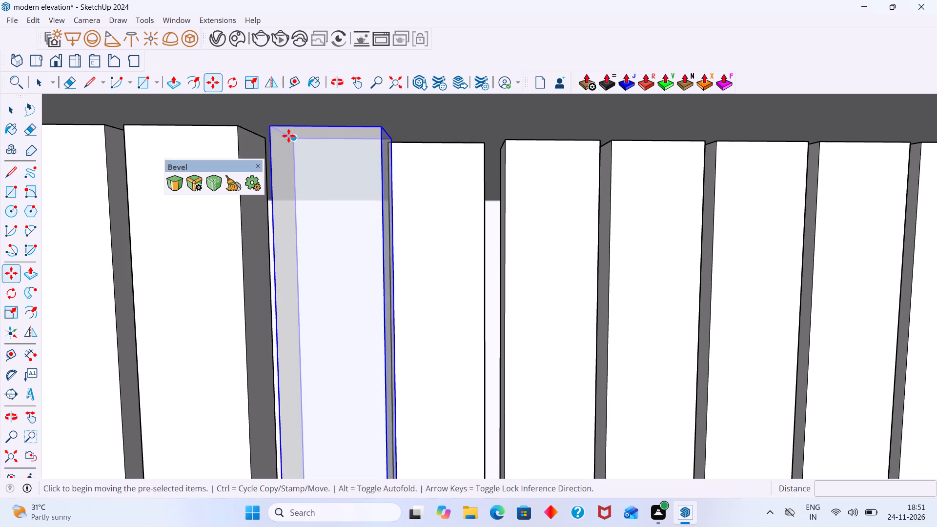
pyautogui.click(273, 125)
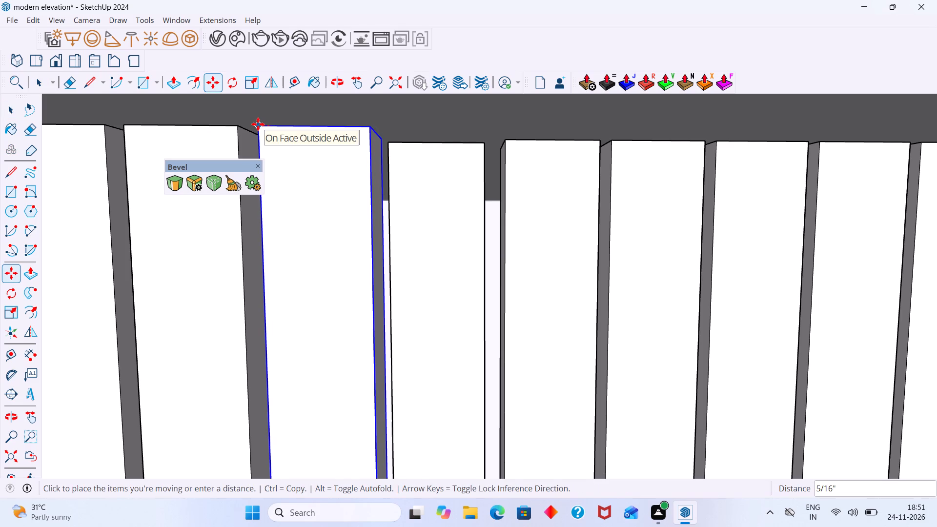
pyautogui.click(258, 124)
pyautogui.press('space')
pyautogui.scroll(-5, 364, 211)
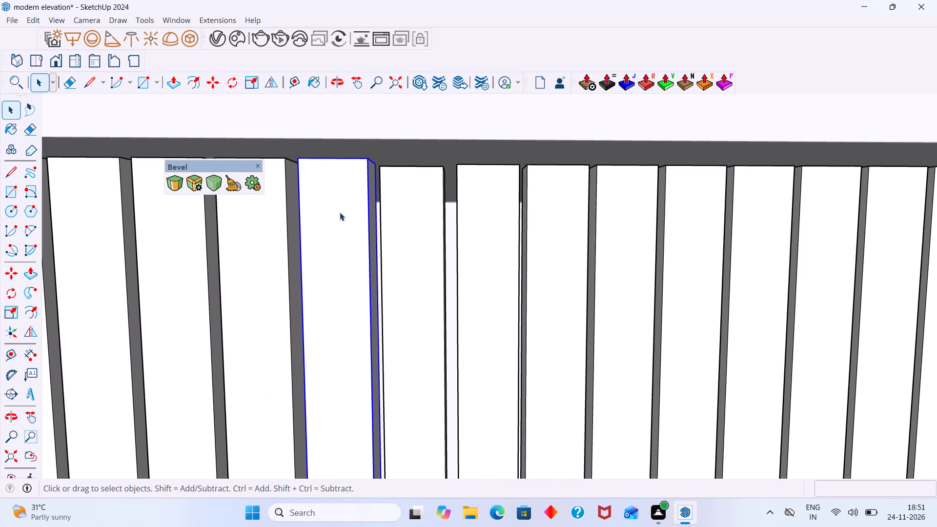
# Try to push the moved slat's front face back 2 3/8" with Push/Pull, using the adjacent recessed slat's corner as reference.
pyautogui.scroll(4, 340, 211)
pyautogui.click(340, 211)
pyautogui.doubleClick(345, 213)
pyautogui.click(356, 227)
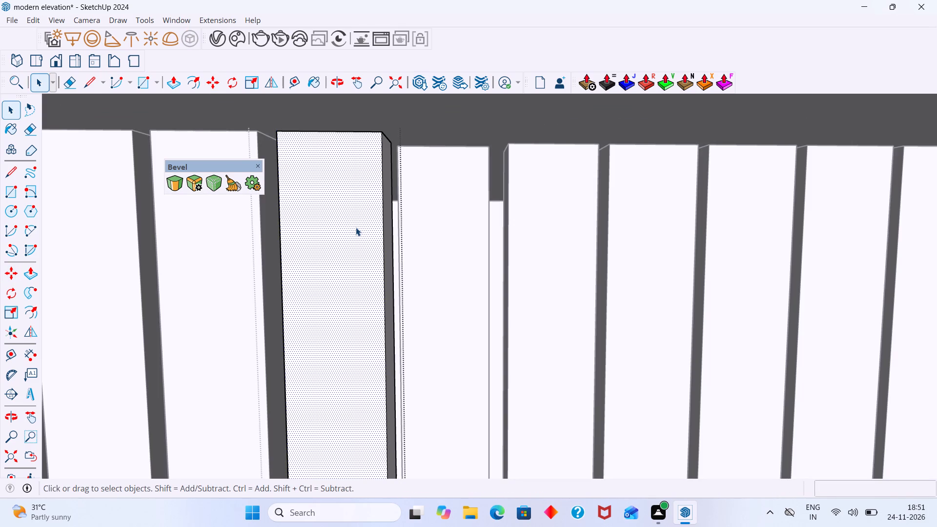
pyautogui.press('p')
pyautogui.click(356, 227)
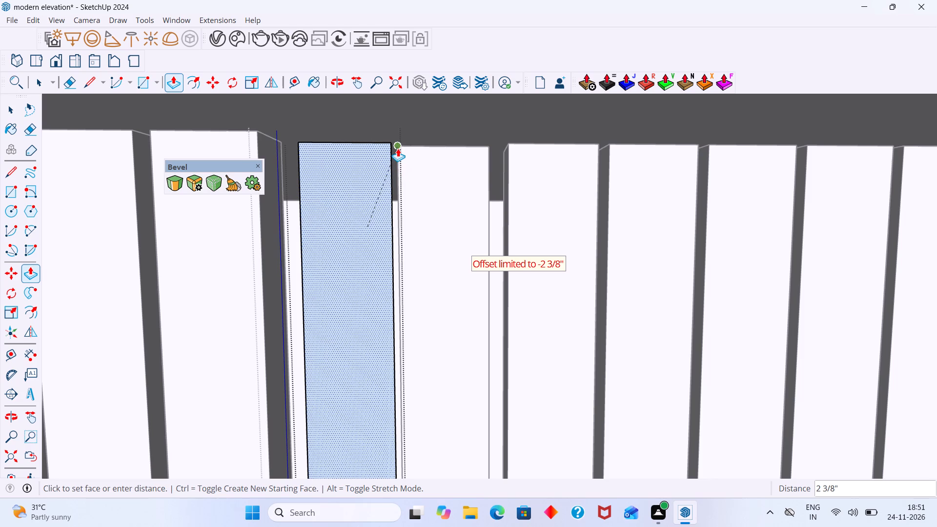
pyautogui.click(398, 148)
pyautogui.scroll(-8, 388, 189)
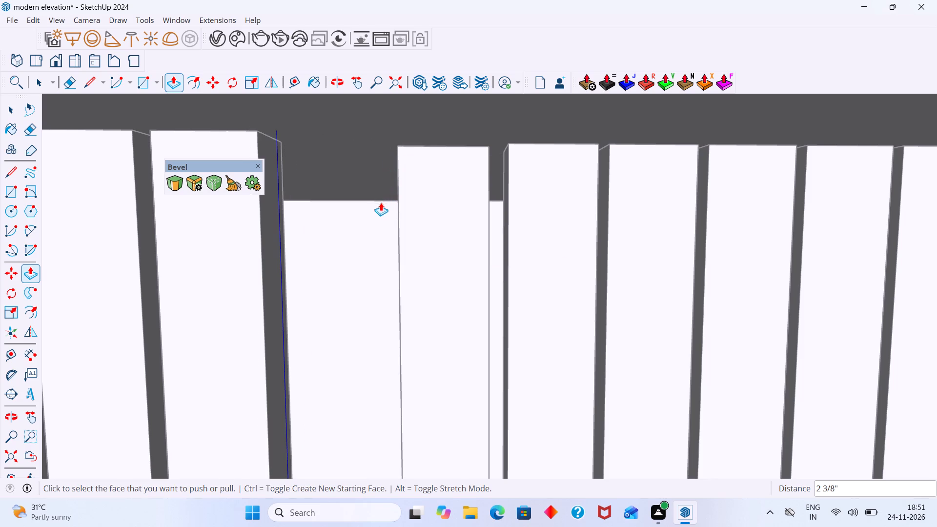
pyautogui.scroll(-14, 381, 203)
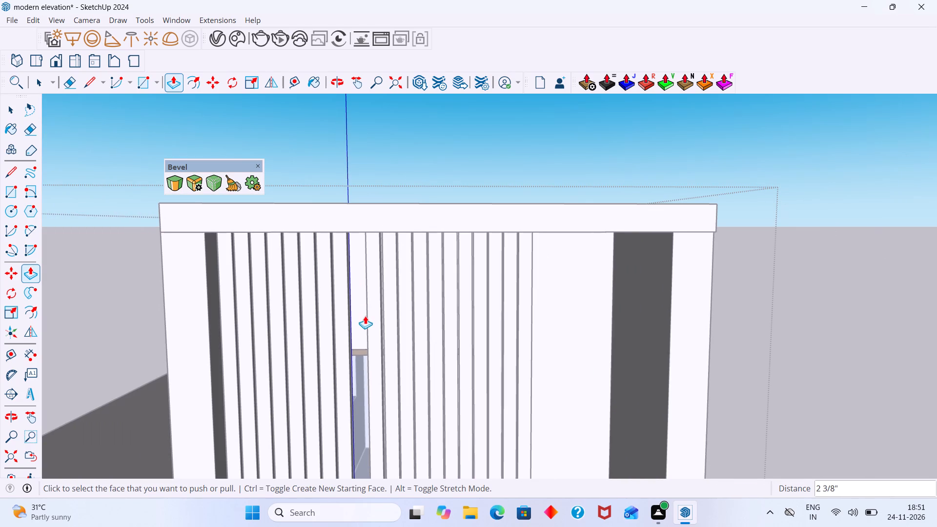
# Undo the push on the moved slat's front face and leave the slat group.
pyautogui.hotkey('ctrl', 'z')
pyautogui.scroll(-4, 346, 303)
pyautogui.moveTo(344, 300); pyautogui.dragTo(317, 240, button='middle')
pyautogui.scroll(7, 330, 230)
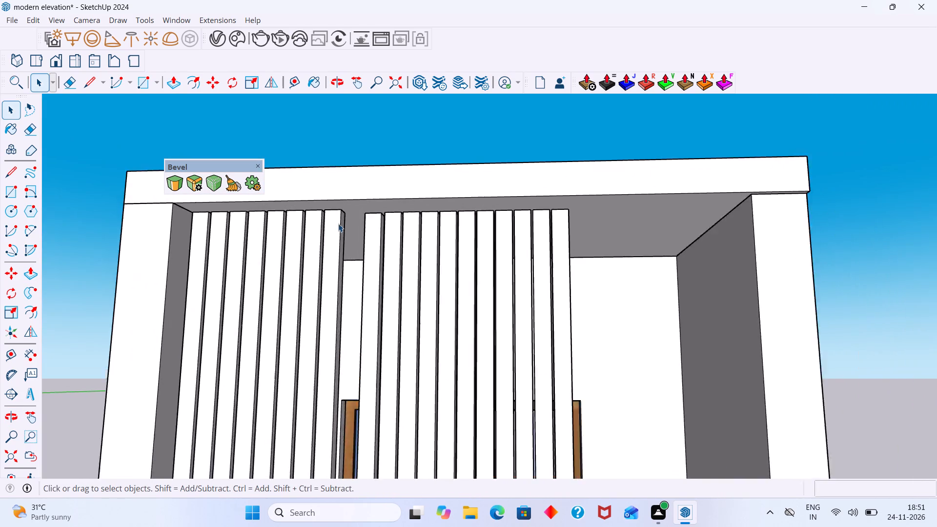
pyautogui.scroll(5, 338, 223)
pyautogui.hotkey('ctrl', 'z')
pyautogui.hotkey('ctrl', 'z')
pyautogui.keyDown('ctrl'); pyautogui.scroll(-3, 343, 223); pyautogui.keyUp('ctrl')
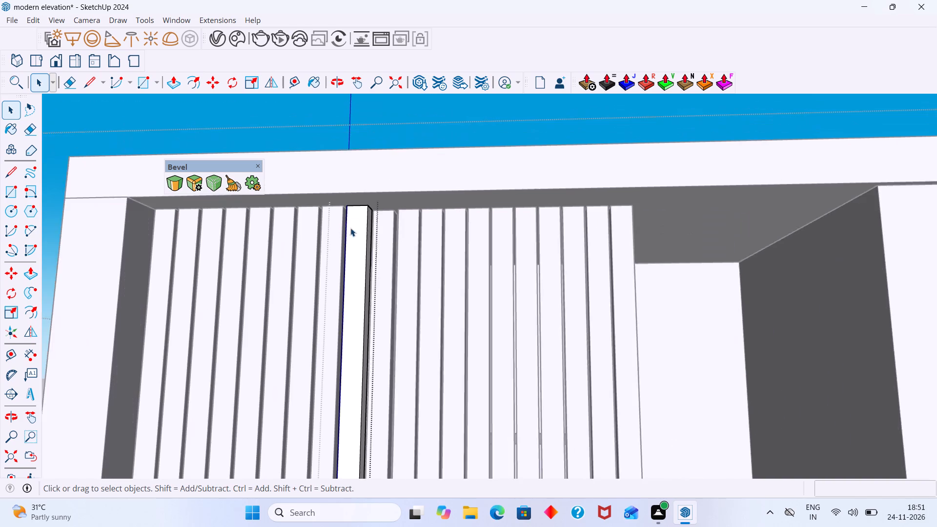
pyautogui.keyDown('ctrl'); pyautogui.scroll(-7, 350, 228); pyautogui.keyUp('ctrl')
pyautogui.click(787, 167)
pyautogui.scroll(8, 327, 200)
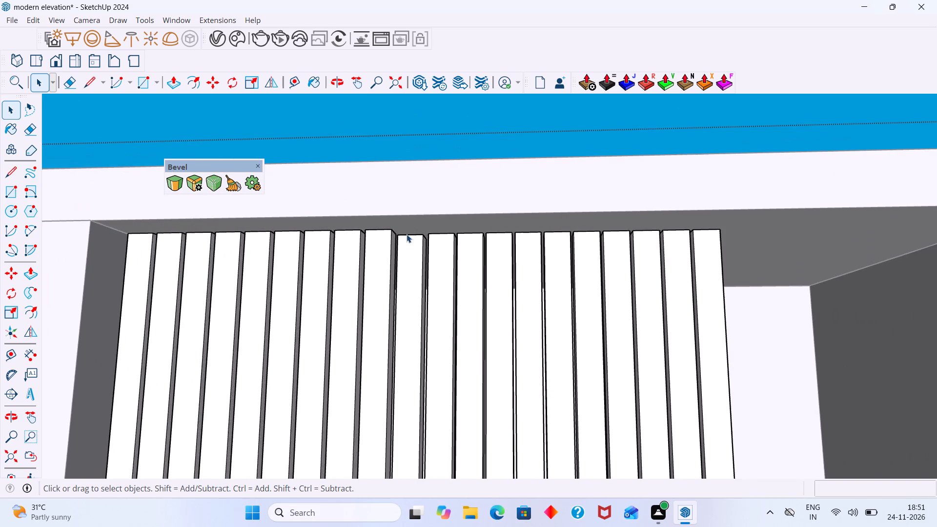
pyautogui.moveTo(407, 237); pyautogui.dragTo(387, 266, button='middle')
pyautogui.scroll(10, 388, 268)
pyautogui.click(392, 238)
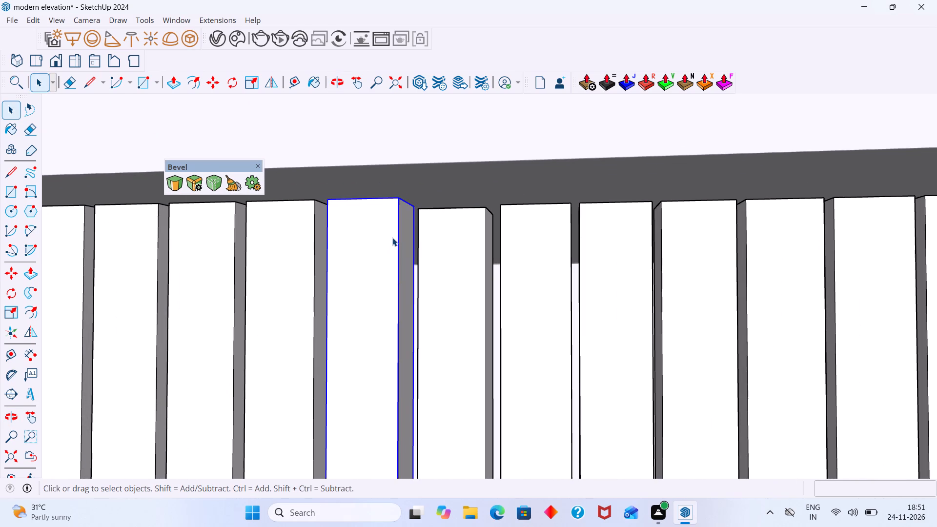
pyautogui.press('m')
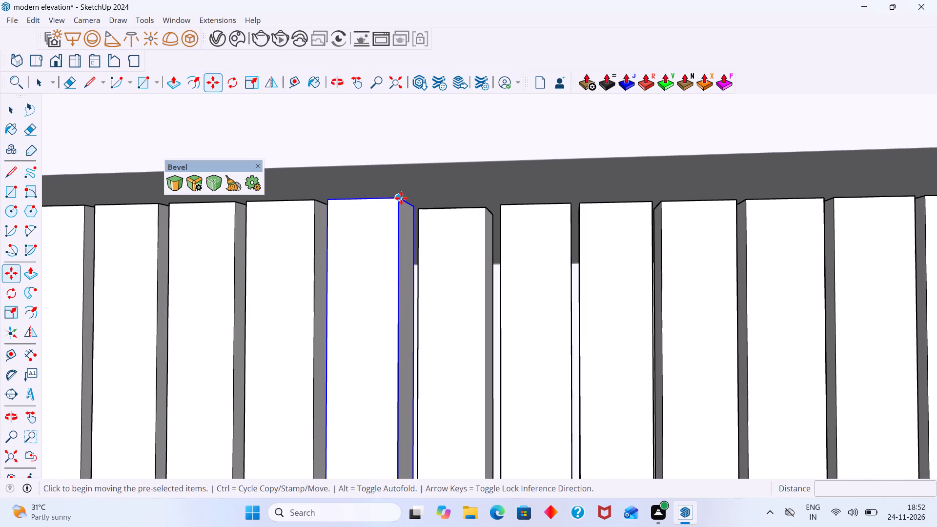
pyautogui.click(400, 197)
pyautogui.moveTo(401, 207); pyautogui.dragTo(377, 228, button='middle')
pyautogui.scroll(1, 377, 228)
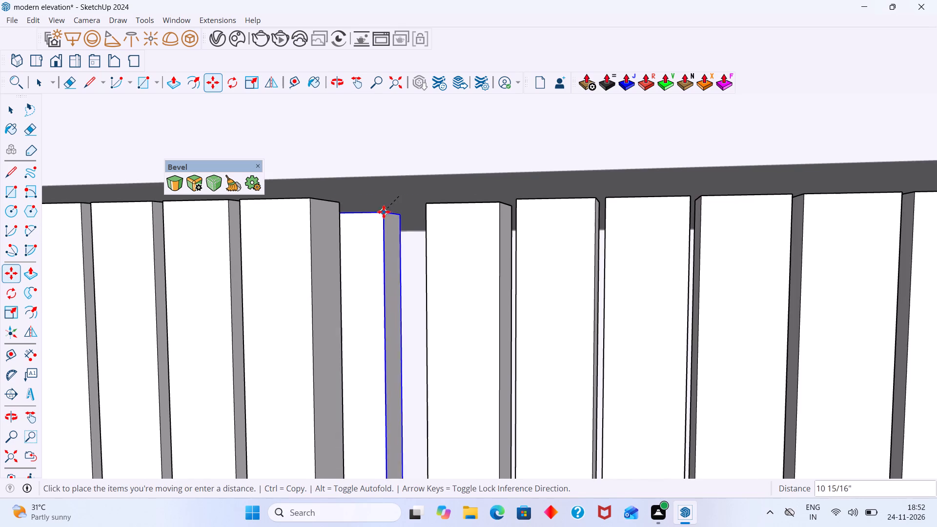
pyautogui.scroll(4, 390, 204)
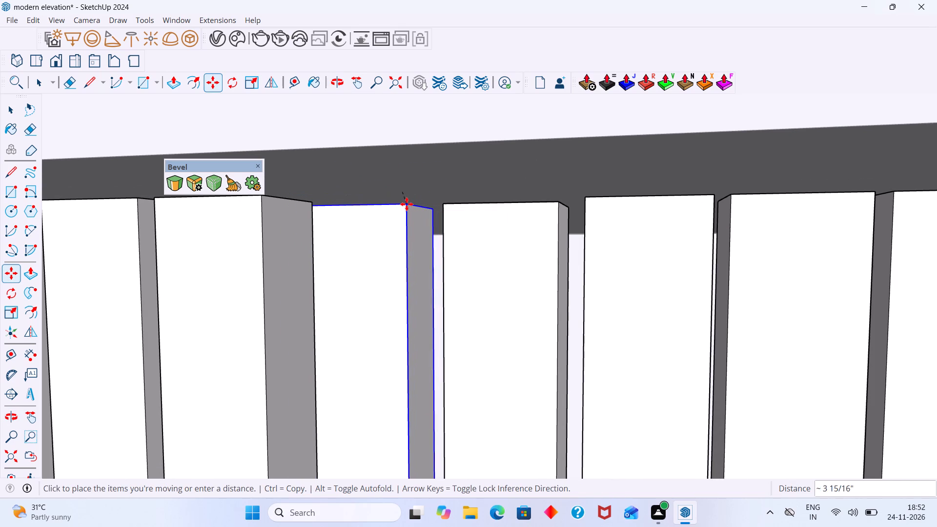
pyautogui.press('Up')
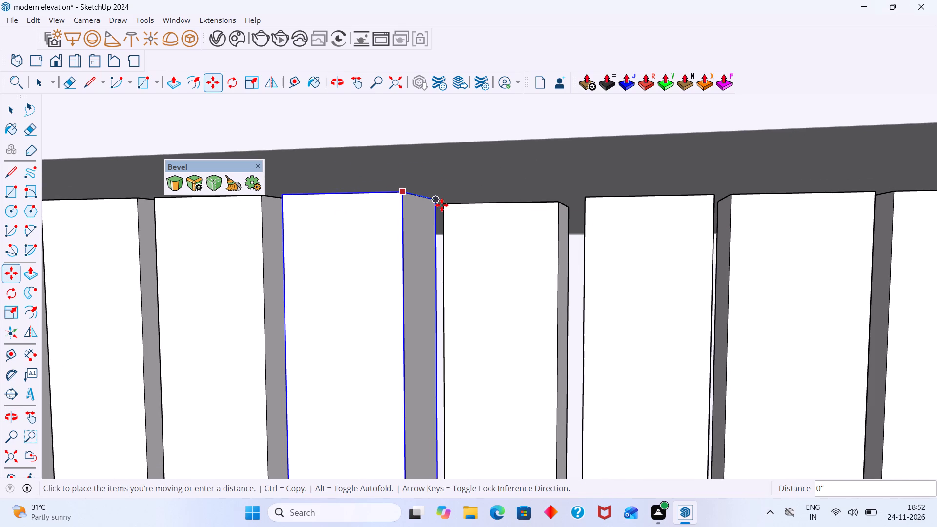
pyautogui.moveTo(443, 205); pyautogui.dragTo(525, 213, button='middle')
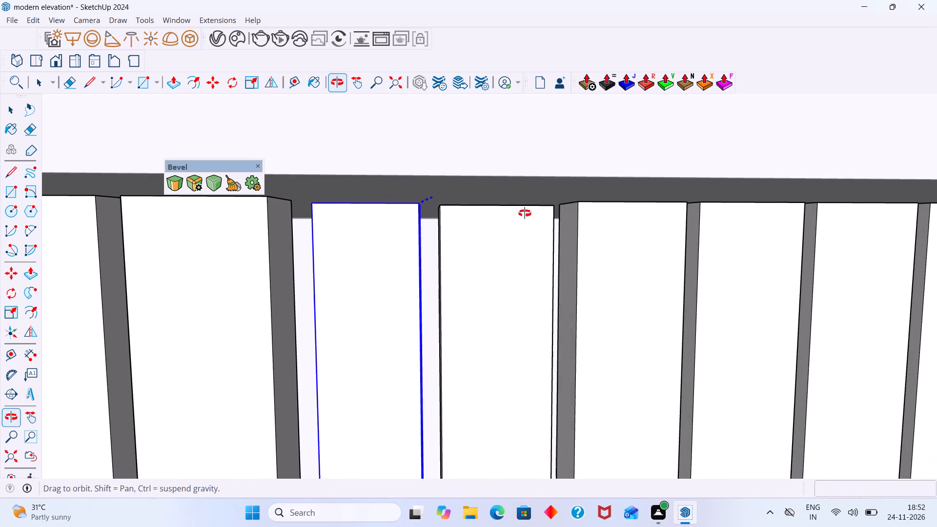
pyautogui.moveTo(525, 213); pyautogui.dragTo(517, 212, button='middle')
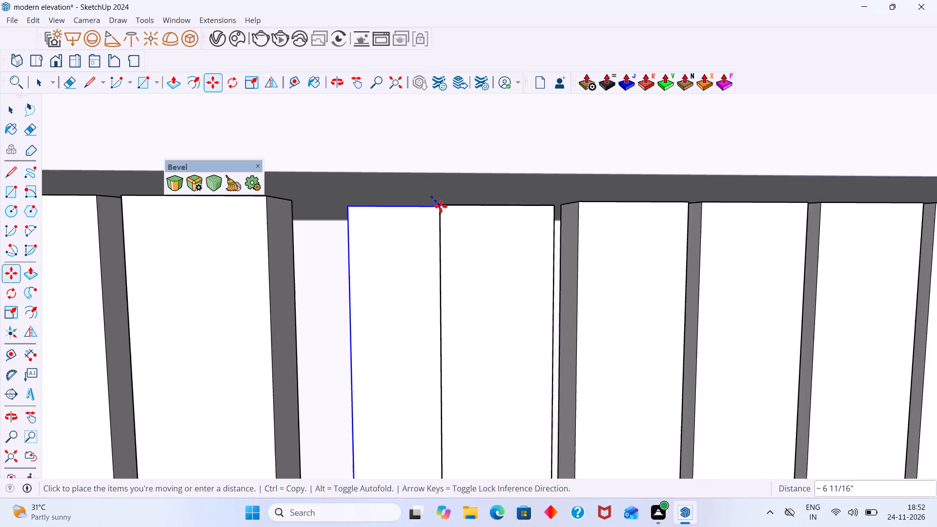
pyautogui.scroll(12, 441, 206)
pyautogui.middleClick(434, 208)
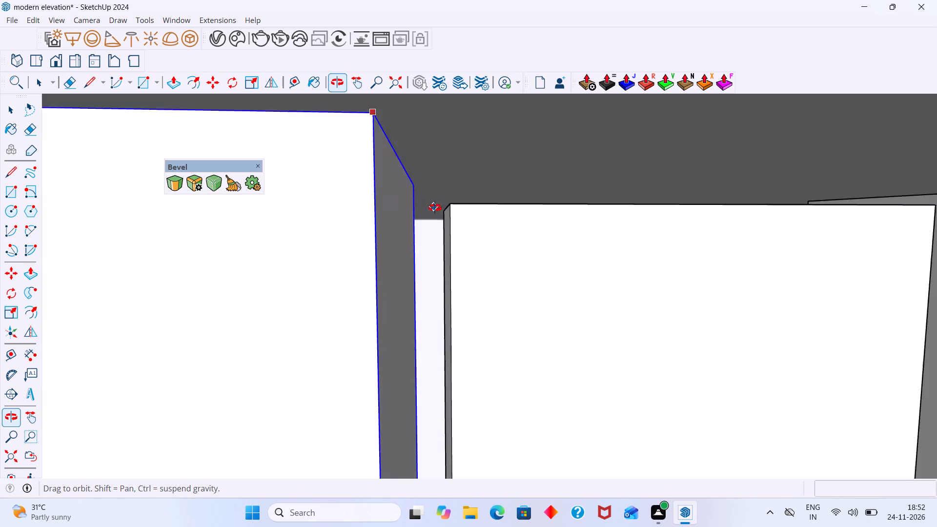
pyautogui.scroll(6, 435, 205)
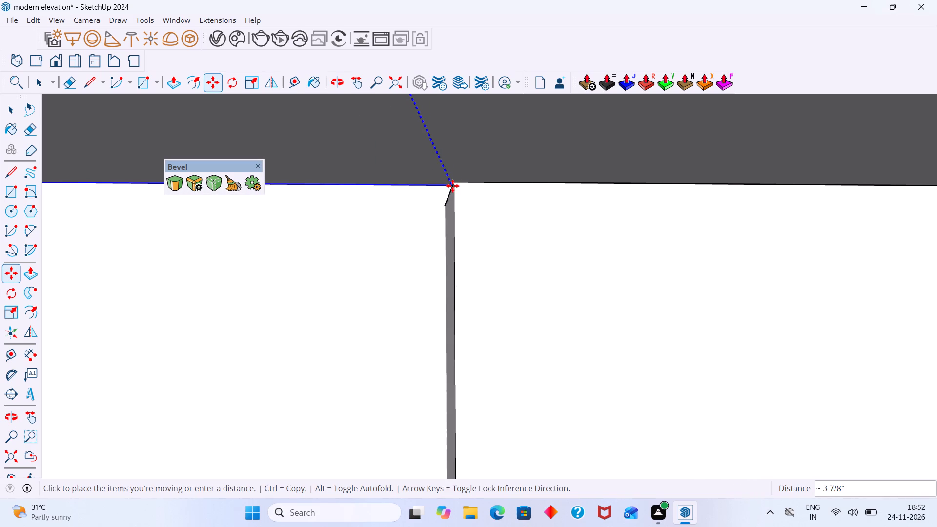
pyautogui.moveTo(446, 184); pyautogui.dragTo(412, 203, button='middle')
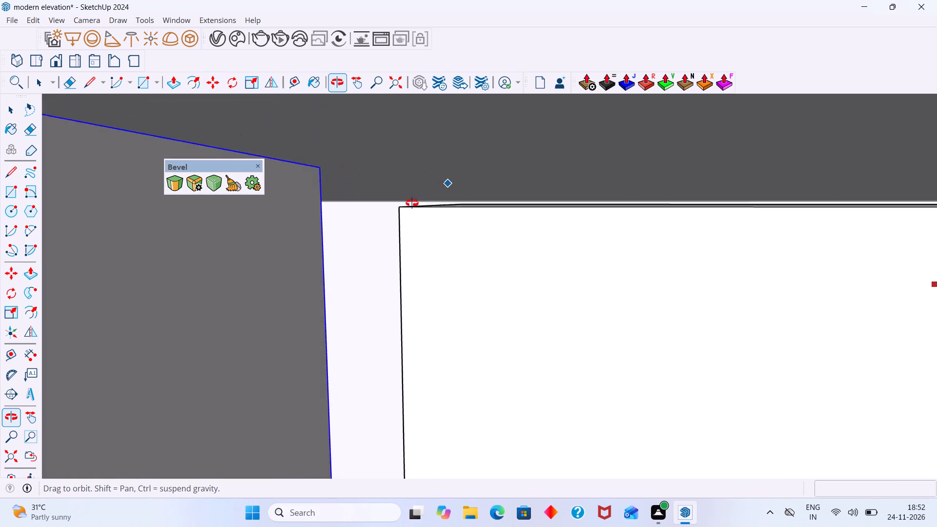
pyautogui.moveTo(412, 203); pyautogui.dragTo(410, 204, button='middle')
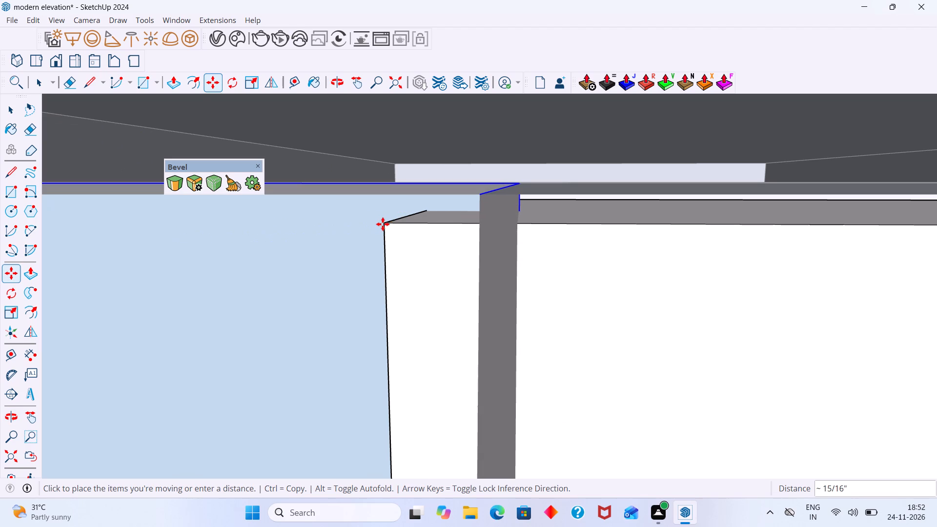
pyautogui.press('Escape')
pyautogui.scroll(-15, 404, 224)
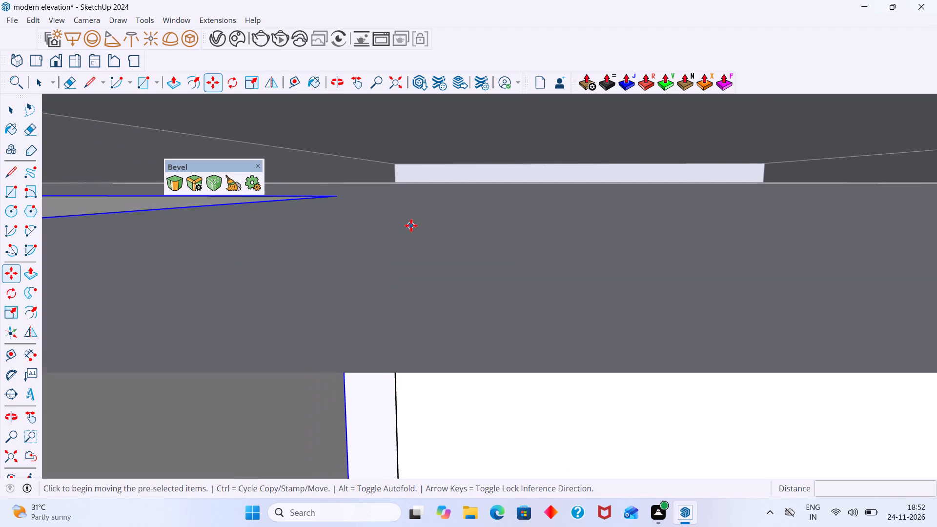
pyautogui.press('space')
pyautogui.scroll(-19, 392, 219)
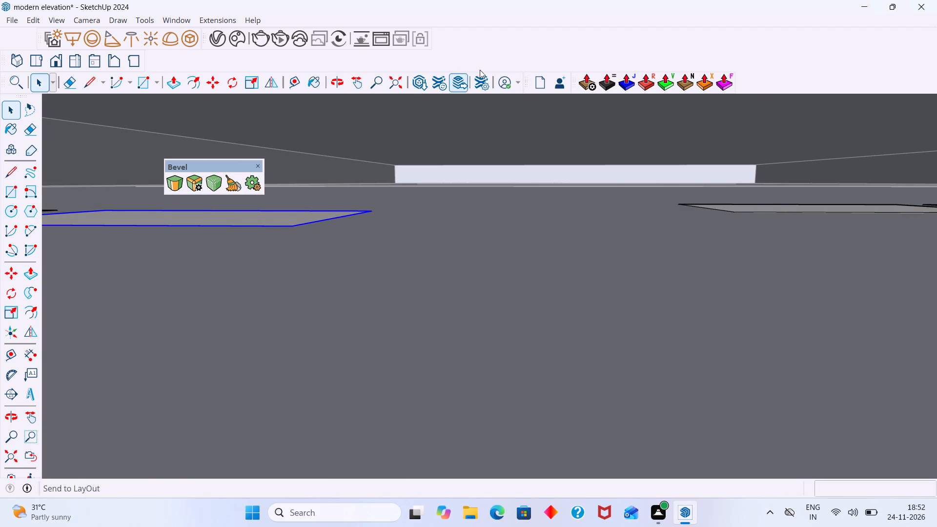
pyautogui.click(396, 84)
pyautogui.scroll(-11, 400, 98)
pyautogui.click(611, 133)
# Move the protruding slat back along the green axis, from its front top corner to the adjacent recessed slat's front face.
pyautogui.scroll(2, 363, 169)
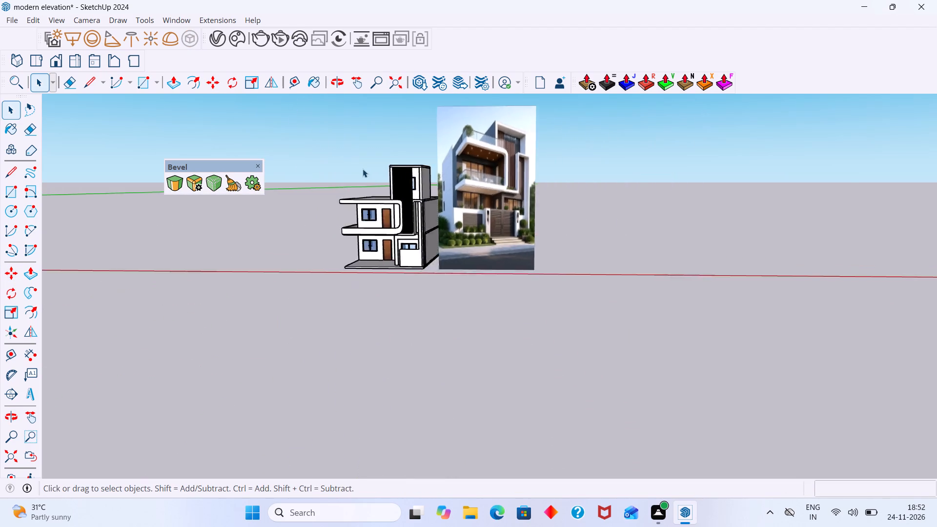
pyautogui.scroll(20, 363, 169)
pyautogui.scroll(3, 363, 169)
pyautogui.moveTo(403, 197); pyautogui.dragTo(469, 242, button='middle')
pyautogui.scroll(1, 469, 242)
pyautogui.scroll(-3, 476, 226)
pyautogui.scroll(7, 540, 190)
pyautogui.scroll(-6, 544, 175)
pyautogui.moveTo(535, 181); pyautogui.dragTo(447, 193, button='middle')
pyautogui.scroll(17, 424, 157)
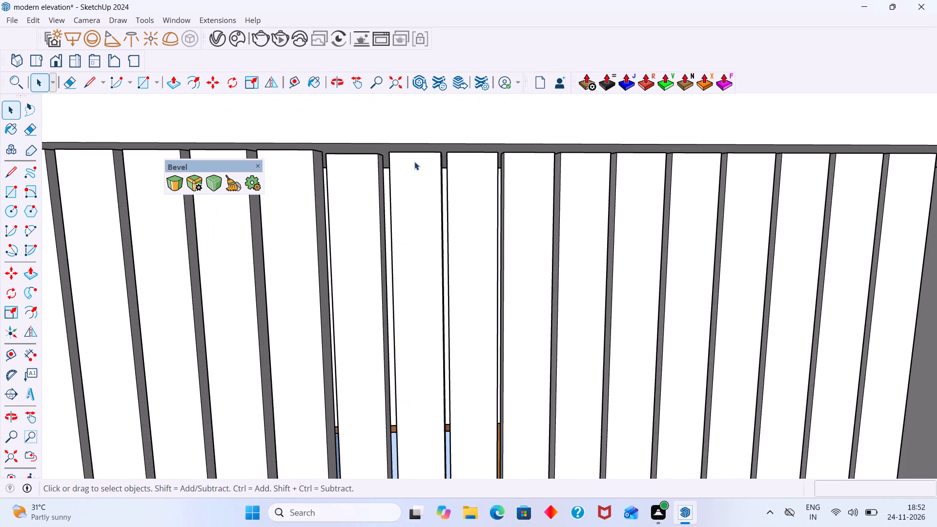
pyautogui.moveTo(414, 162); pyautogui.dragTo(399, 156, button='middle')
pyautogui.scroll(13, 350, 150)
pyautogui.moveTo(336, 150); pyautogui.dragTo(314, 168, button='middle')
pyautogui.scroll(-3, 281, 165)
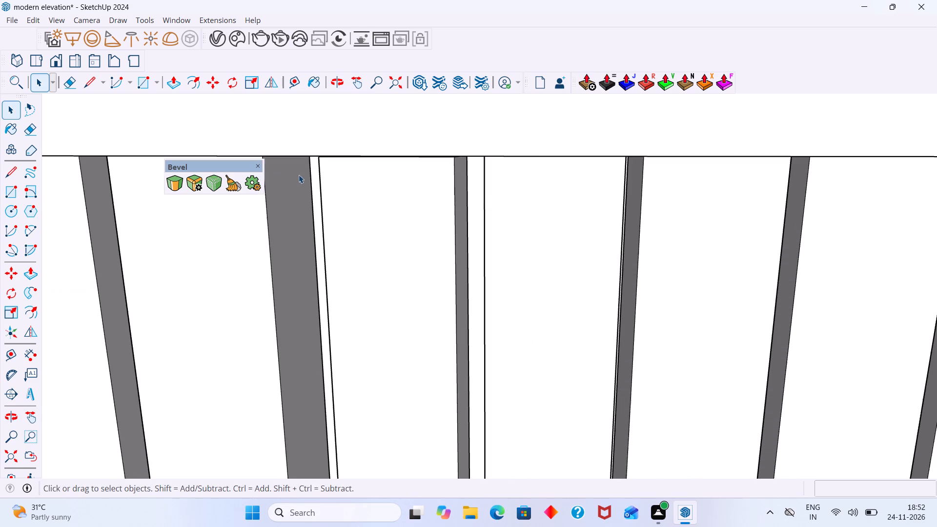
pyautogui.keyDown('shift'); pyautogui.moveTo(327, 191); pyautogui.dragTo(340, 190, button='middle'); pyautogui.keyUp('shift')
pyautogui.scroll(3, 289, 203)
pyautogui.click(285, 203)
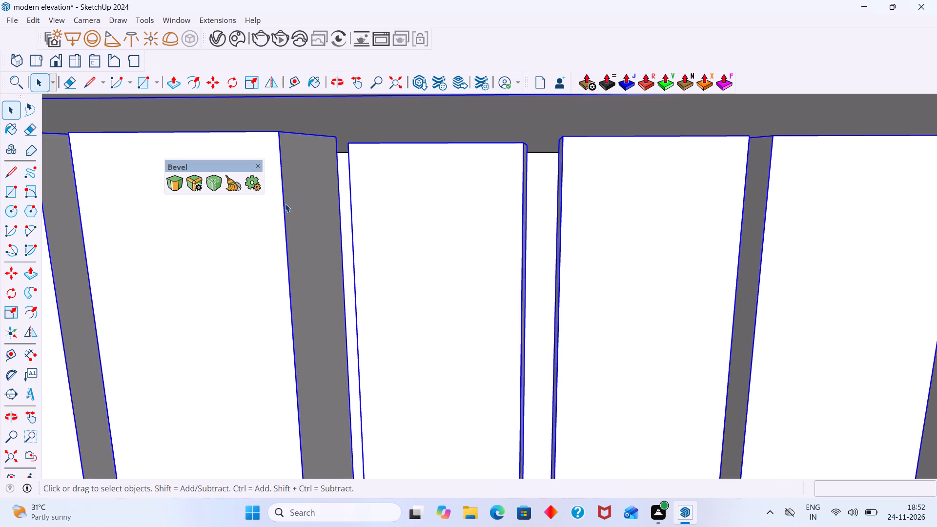
pyautogui.doubleClick(284, 204)
pyautogui.click(284, 209)
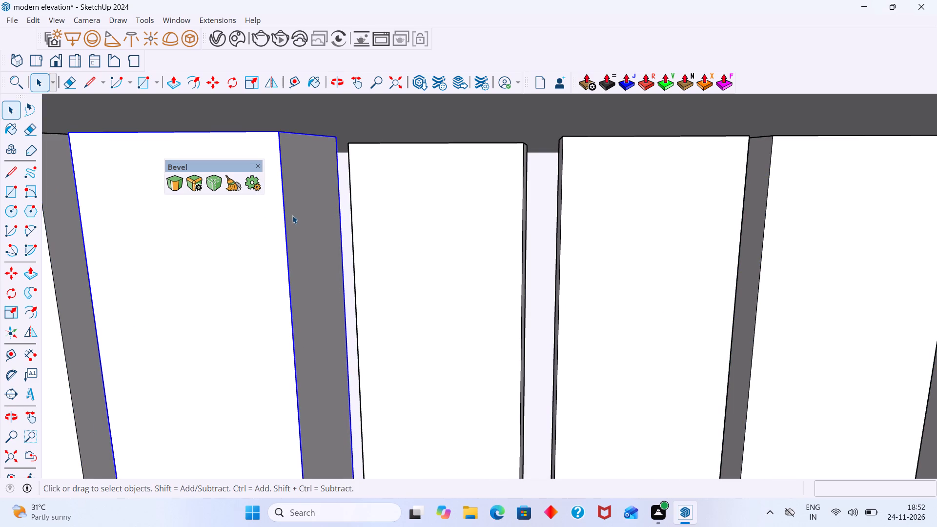
pyautogui.press('m')
pyautogui.moveTo(357, 214); pyautogui.dragTo(408, 220, button='middle')
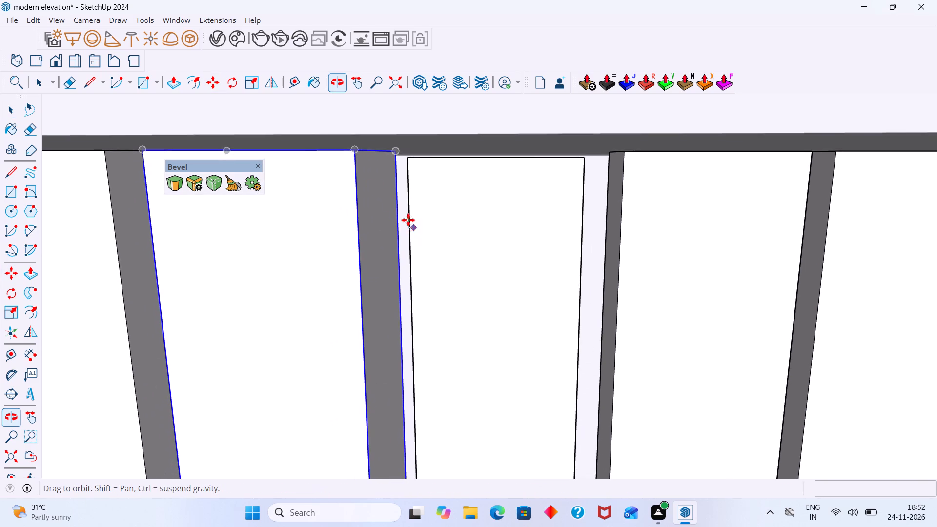
pyautogui.moveTo(408, 220); pyautogui.dragTo(413, 224, button='middle')
pyautogui.click(355, 146)
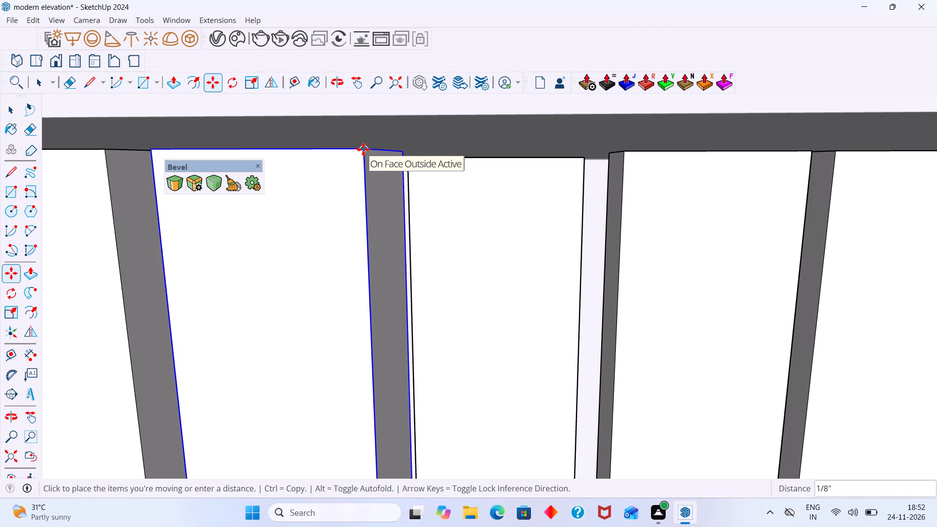
pyautogui.press('Up')
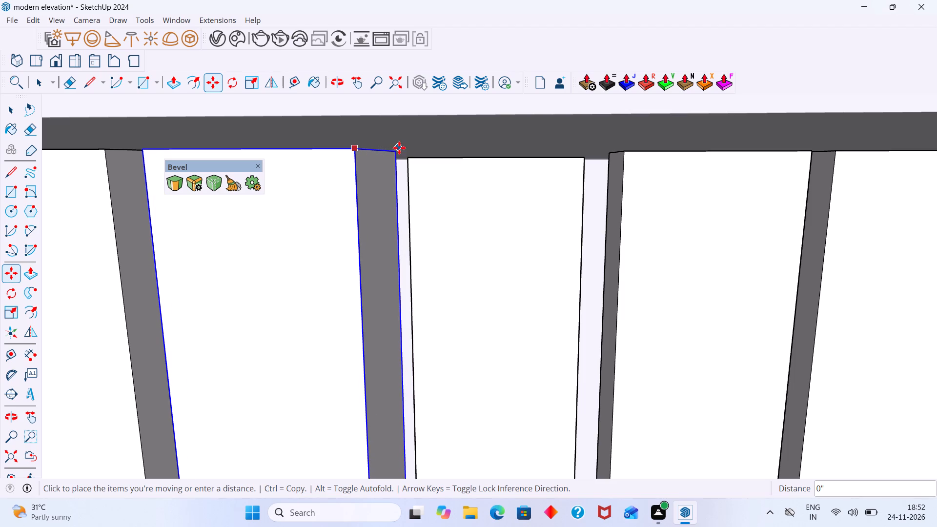
pyautogui.press('Left')
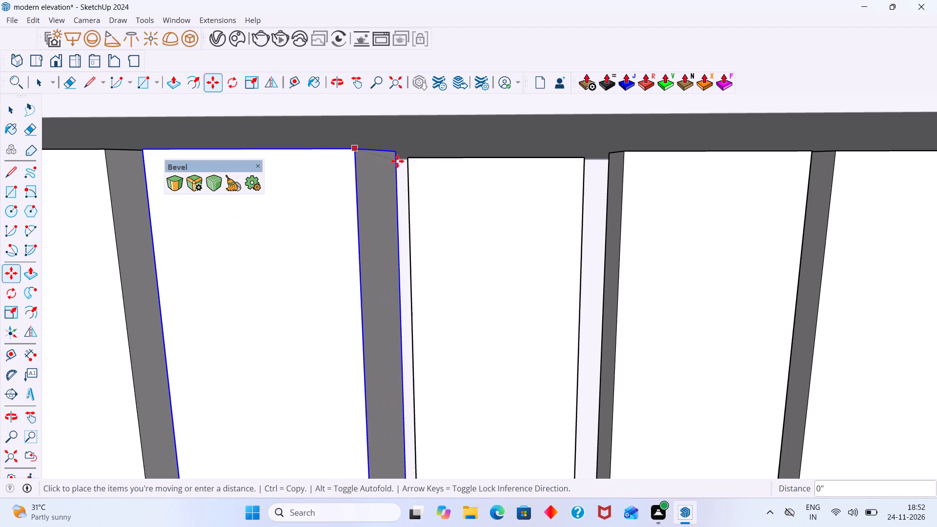
pyautogui.click(407, 161)
pyautogui.hscroll(-5, 407, 160)
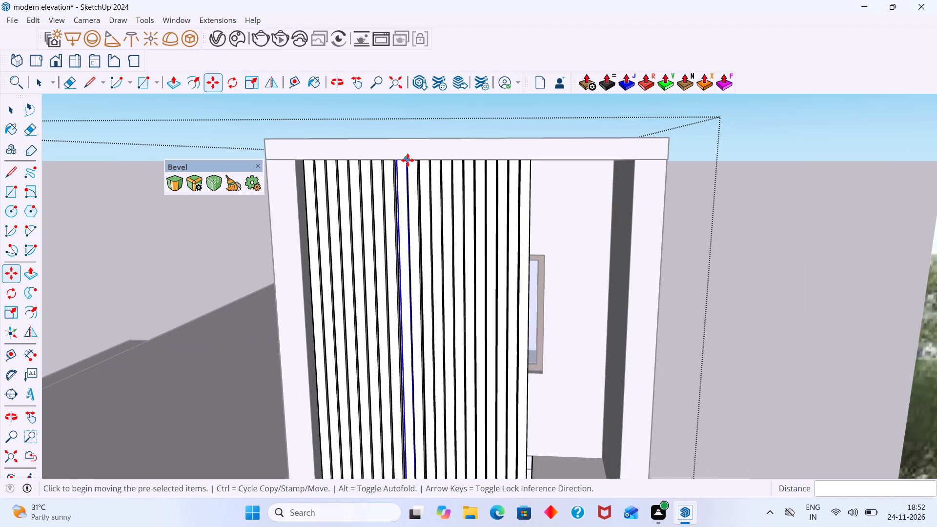
pyautogui.press('space')
pyautogui.scroll(15, 402, 173)
pyautogui.moveTo(416, 137); pyautogui.dragTo(475, 127, button='middle')
pyautogui.scroll(10, 431, 135)
pyautogui.scroll(-18, 402, 135)
pyautogui.scroll(-6, 359, 169)
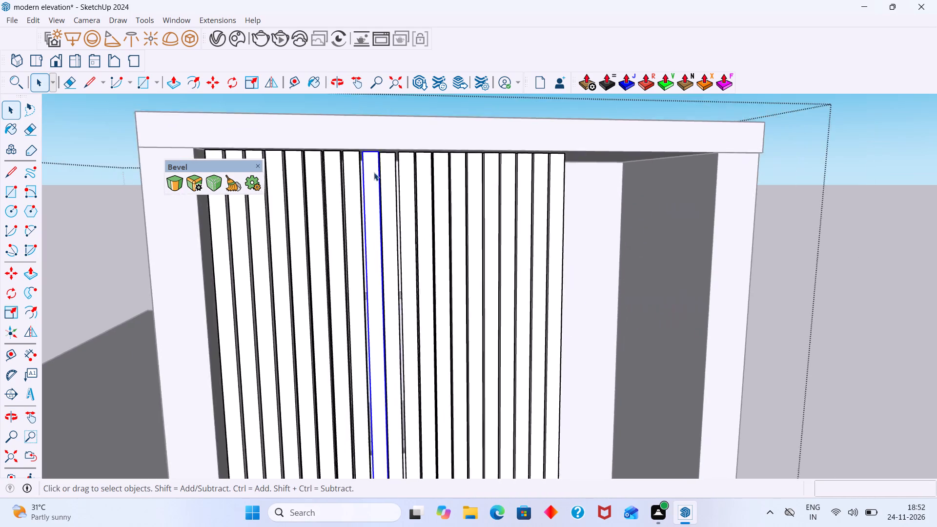
pyautogui.scroll(-2, 374, 172)
pyautogui.click(795, 189)
# Move the eight remaining protruding slats together 2 3/8" back along the green axis to line up with the recessed slats, and leave the group.
pyautogui.scroll(11, 328, 153)
pyautogui.moveTo(397, 170); pyautogui.dragTo(390, 174, button='middle')
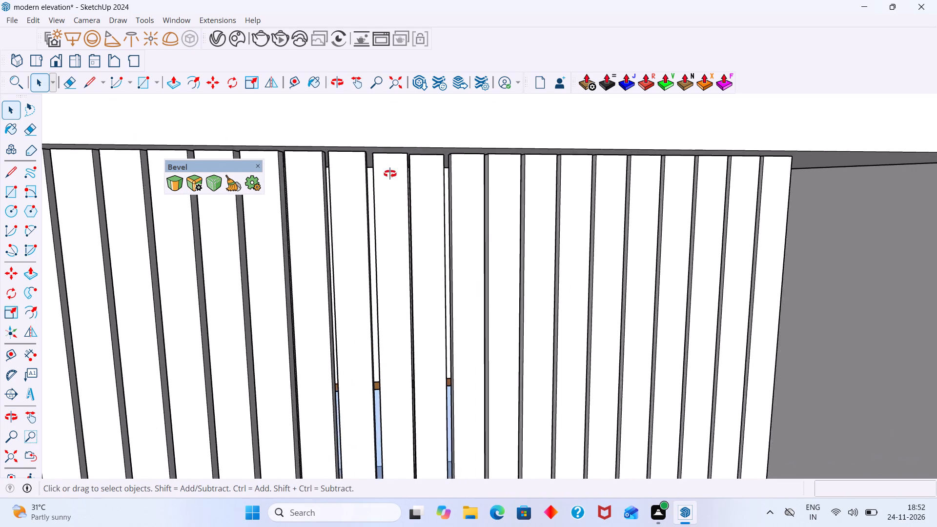
pyautogui.moveTo(390, 174); pyautogui.dragTo(302, 137, button='middle')
pyautogui.scroll(2, 360, 152)
pyautogui.click(348, 158)
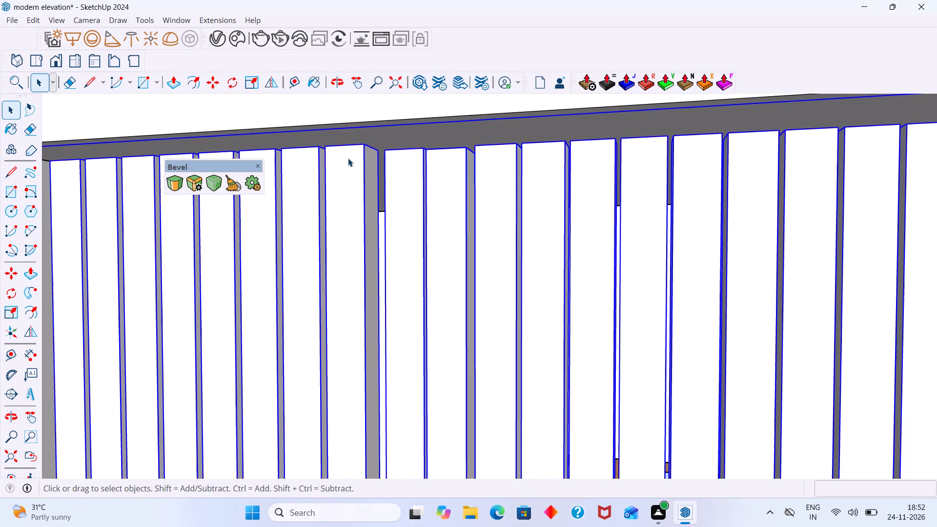
pyautogui.doubleClick(350, 160)
pyautogui.click(353, 168)
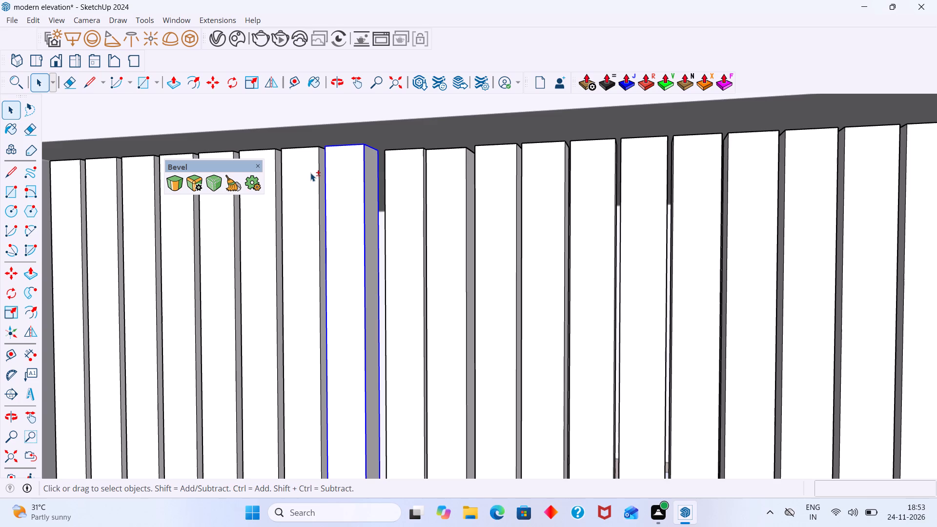
pyautogui.keyDown('shift'); pyautogui.click(310, 173); pyautogui.keyUp('shift')
pyautogui.keyDown('shift'); pyautogui.moveTo(323, 167); pyautogui.dragTo(387, 173, button='middle'); pyautogui.keyUp('shift')
pyautogui.keyDown('shift'); pyautogui.click(330, 208); pyautogui.keyUp('shift')
pyautogui.keyDown('shift'); pyautogui.click(289, 231); pyautogui.keyUp('shift')
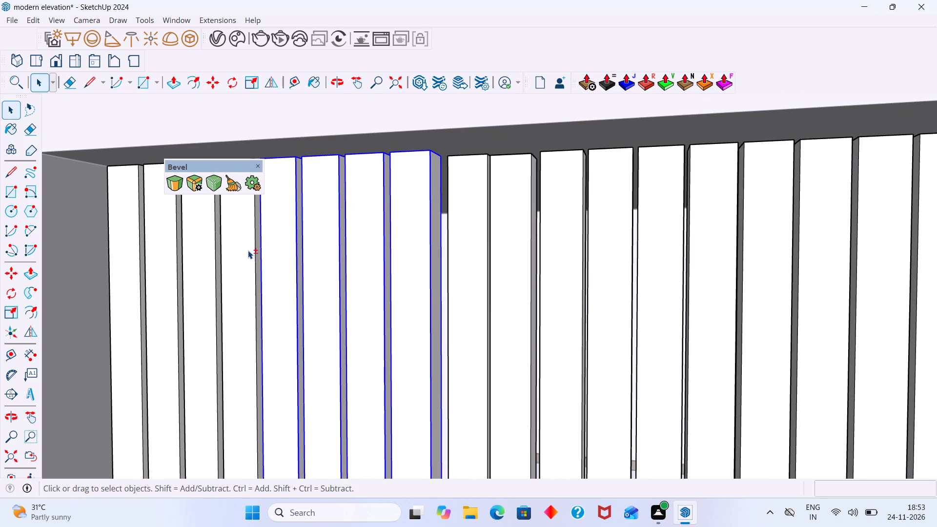
pyautogui.keyDown('shift'); pyautogui.click(237, 256); pyautogui.keyUp('shift')
pyautogui.keyDown('shift'); pyautogui.click(202, 266); pyautogui.keyUp('shift')
pyautogui.keyDown('shift'); pyautogui.click(164, 271); pyautogui.keyUp('shift')
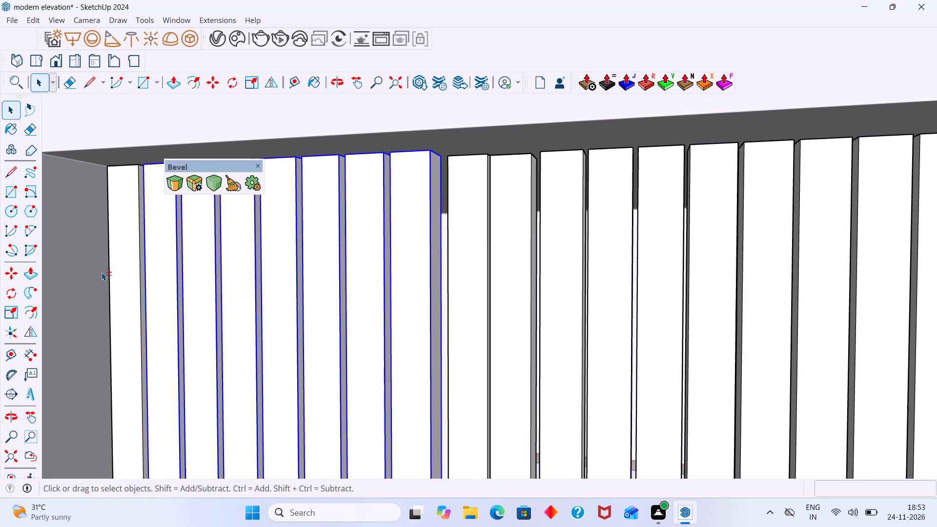
pyautogui.keyDown('shift'); pyautogui.click(102, 272); pyautogui.keyUp('shift')
pyautogui.keyDown('shift'); pyautogui.click(119, 270); pyautogui.keyUp('shift')
pyautogui.keyDown('shift'); pyautogui.scroll(-5, 149, 259); pyautogui.keyUp('shift')
pyautogui.keyDown('shift'); pyautogui.moveTo(184, 258); pyautogui.dragTo(289, 244, button='middle'); pyautogui.keyUp('shift')
pyautogui.press('m')
pyautogui.scroll(9, 443, 185)
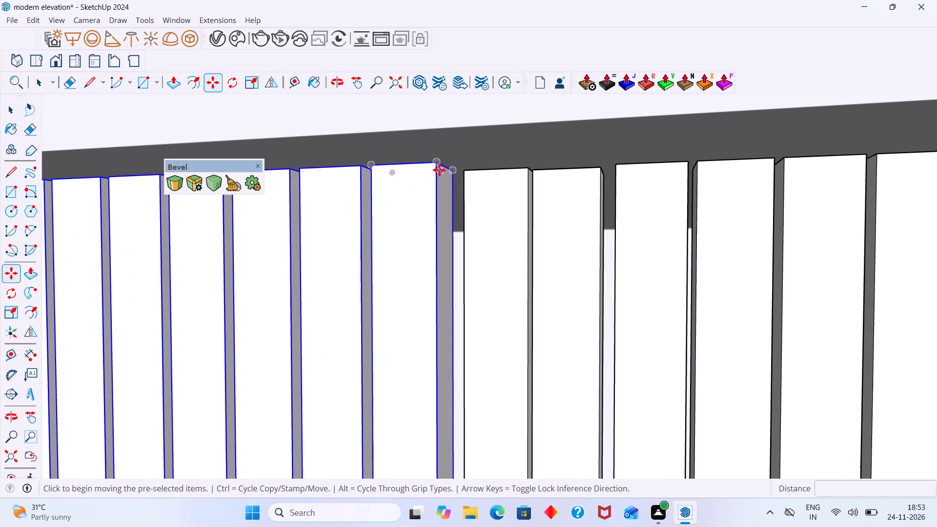
pyautogui.click(436, 163)
pyautogui.press('Left')
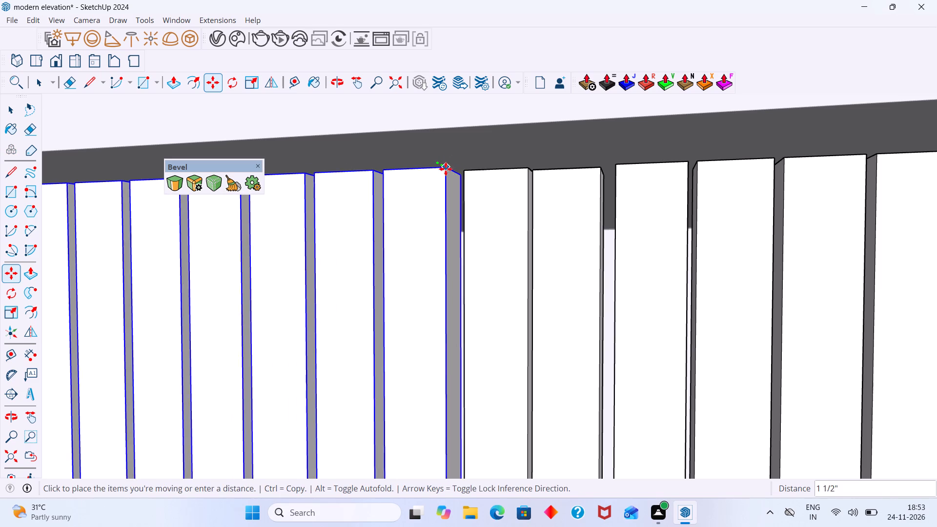
pyautogui.click(464, 172)
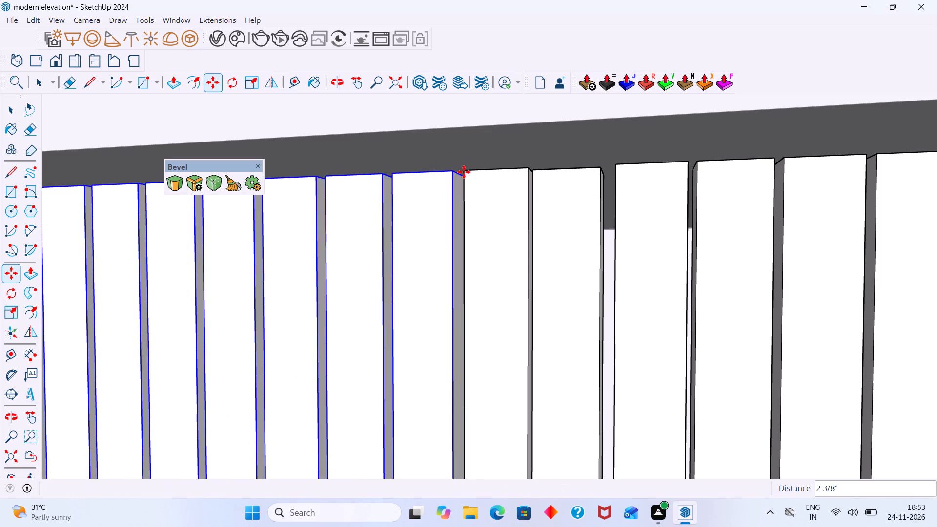
pyautogui.press('space')
pyautogui.scroll(-20, 451, 174)
pyautogui.scroll(-2, 451, 174)
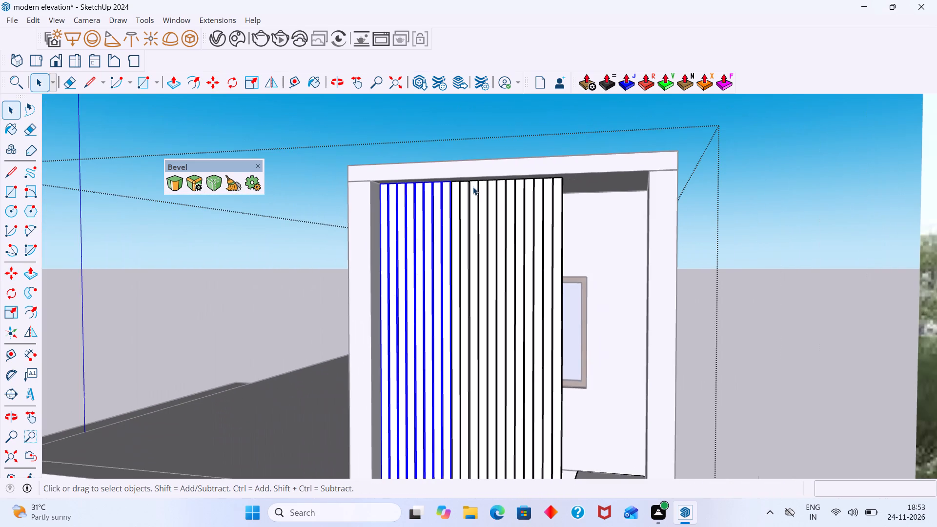
pyautogui.click(805, 198)
pyautogui.scroll(9, 523, 173)
pyautogui.moveTo(441, 189); pyautogui.dragTo(559, 196, button='middle')
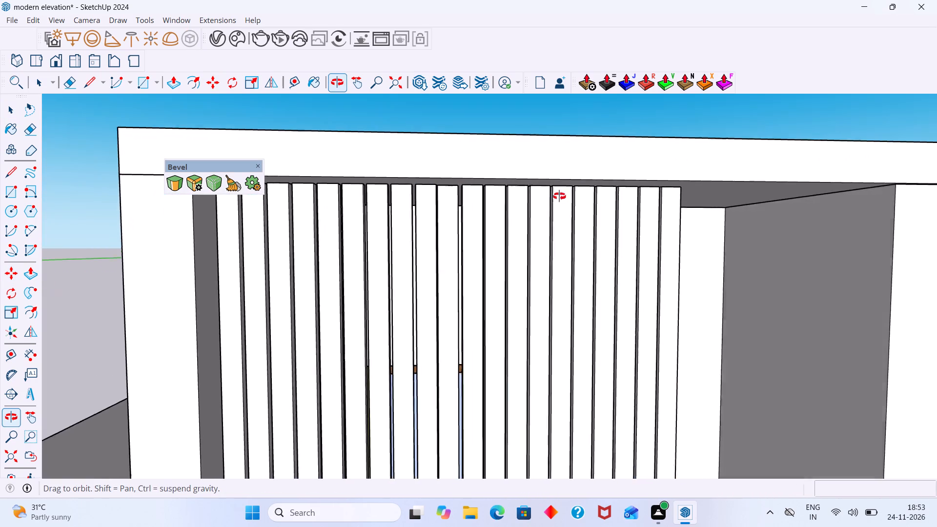
# Examine the tower's vertical slats and the whole elevation from several angles, comparing them with the reference image.
pyautogui.moveTo(559, 196); pyautogui.dragTo(374, 254, button='middle')
pyautogui.scroll(1, 384, 247)
pyautogui.scroll(-18, 384, 247)
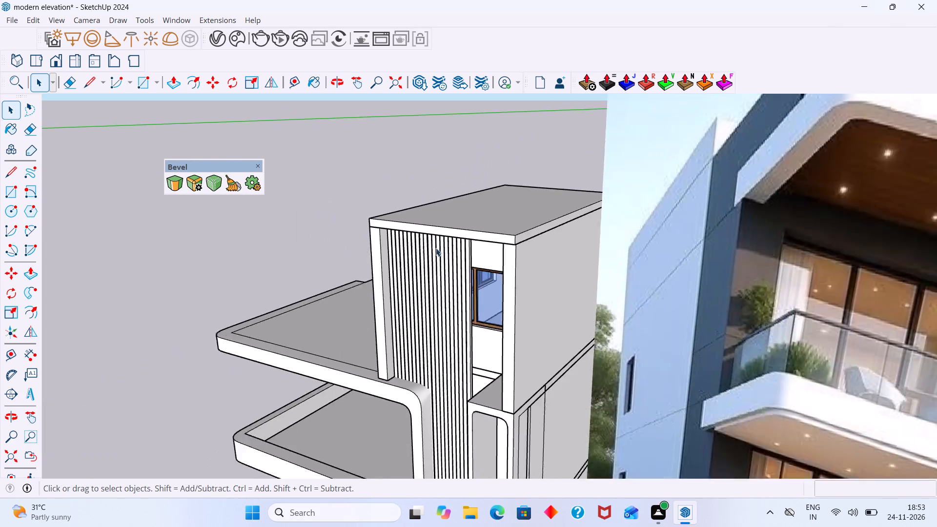
pyautogui.moveTo(425, 287); pyautogui.dragTo(587, 309, button='middle')
pyautogui.scroll(-3, 574, 312)
pyautogui.scroll(9, 587, 352)
pyautogui.moveTo(623, 377); pyautogui.dragTo(588, 381, button='middle')
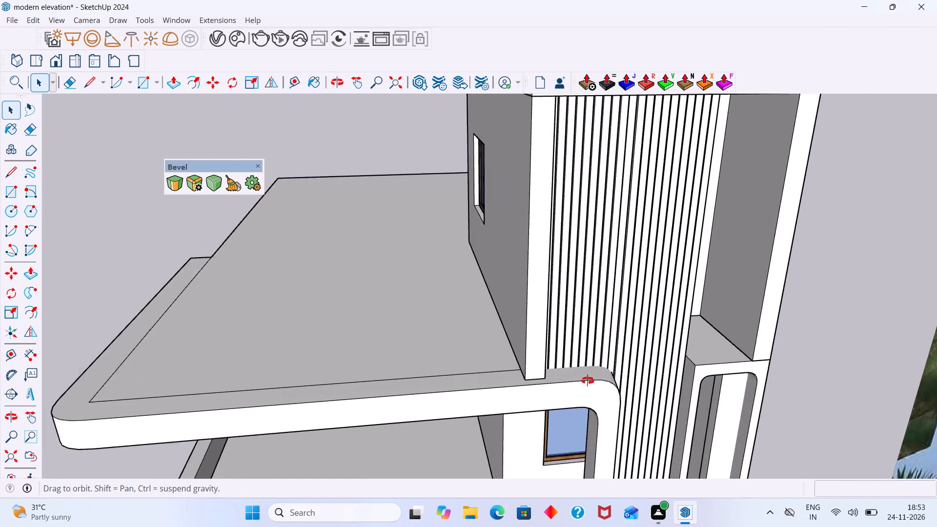
pyautogui.moveTo(588, 381); pyautogui.dragTo(518, 381, button='middle')
pyautogui.scroll(3, 557, 348)
pyautogui.moveTo(551, 353); pyautogui.dragTo(444, 363, button='middle')
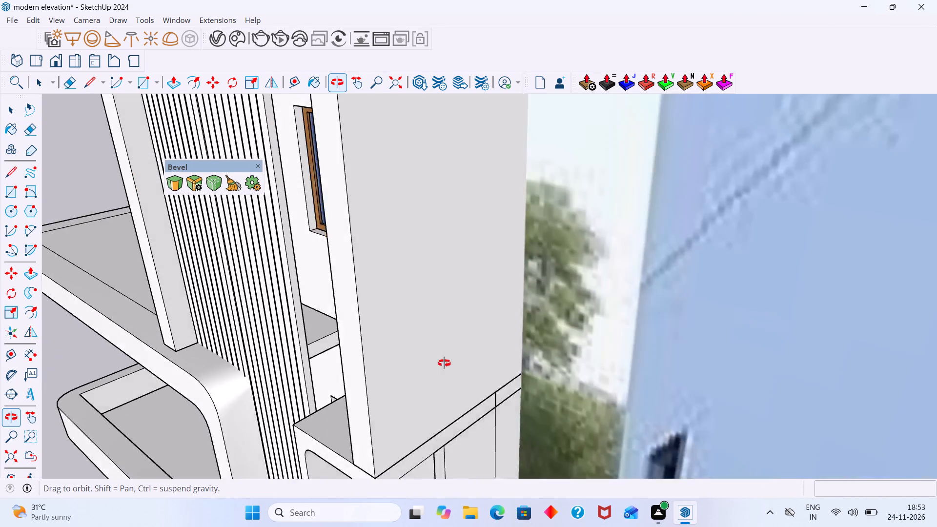
pyautogui.moveTo(444, 363); pyautogui.dragTo(501, 360, button='middle')
pyautogui.scroll(-14, 495, 356)
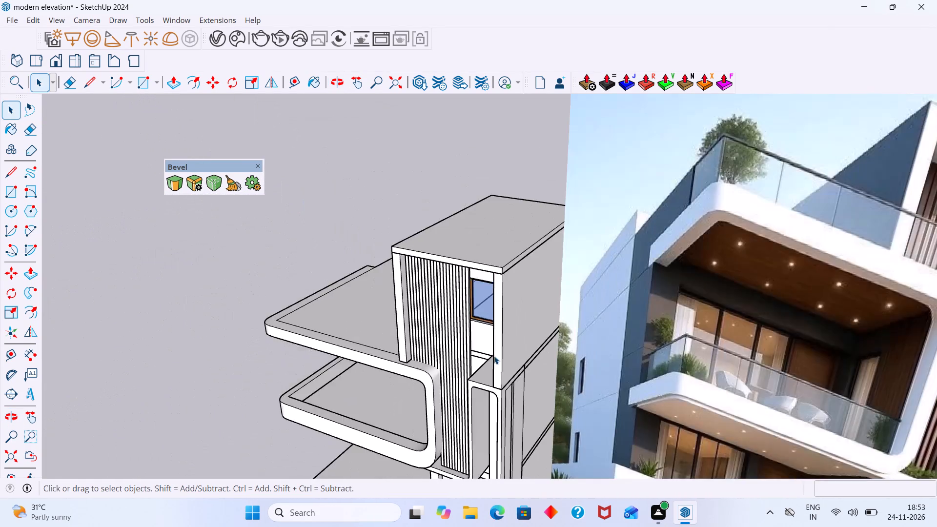
pyautogui.scroll(-5, 494, 356)
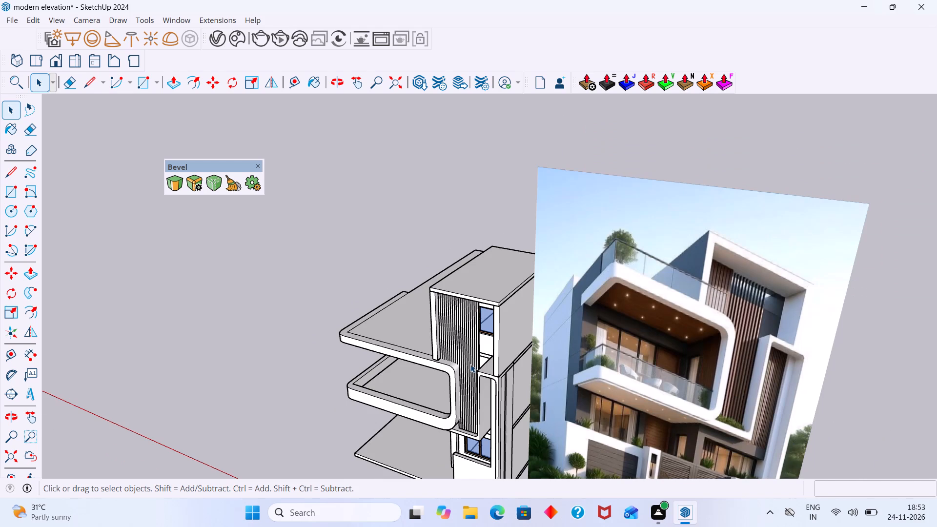
pyautogui.scroll(7, 470, 364)
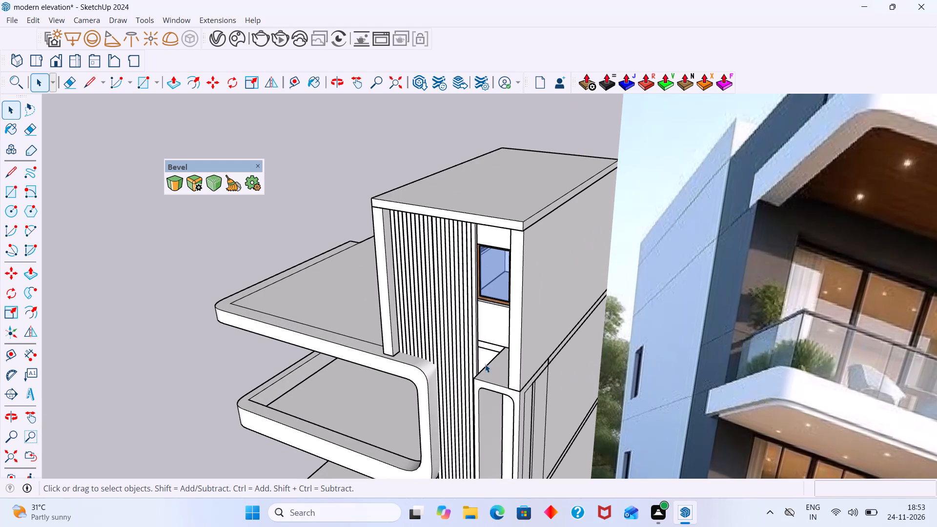
pyautogui.scroll(-5, 474, 361)
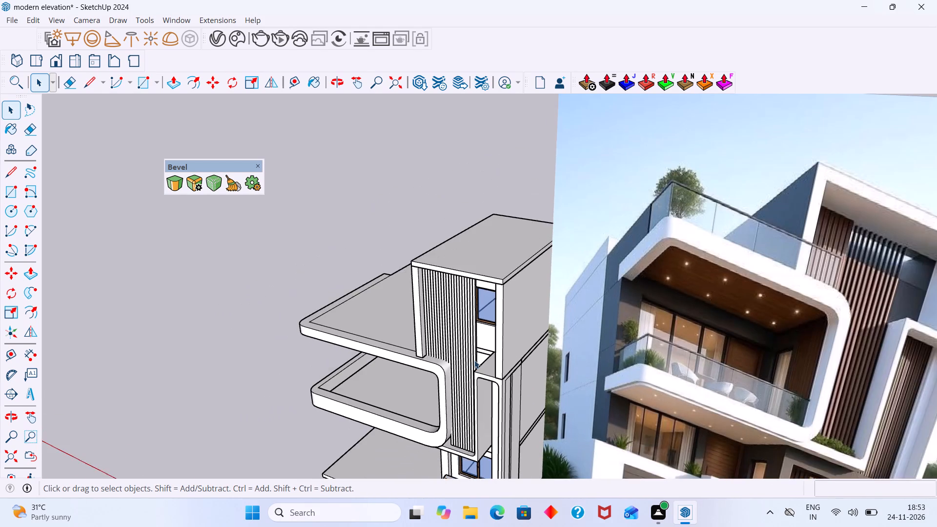
pyautogui.scroll(-1, 474, 360)
pyautogui.moveTo(489, 370); pyautogui.dragTo(540, 362, button='middle')
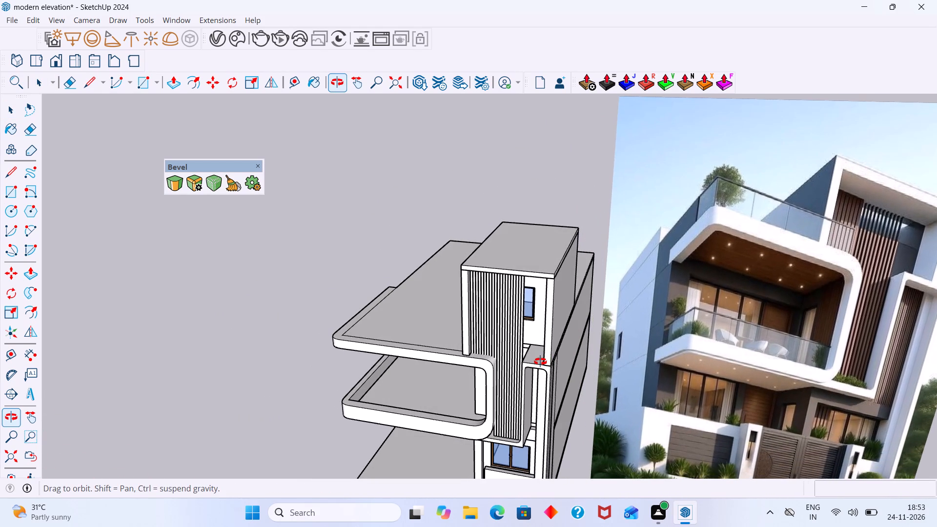
pyautogui.moveTo(540, 362); pyautogui.dragTo(541, 350, button='middle')
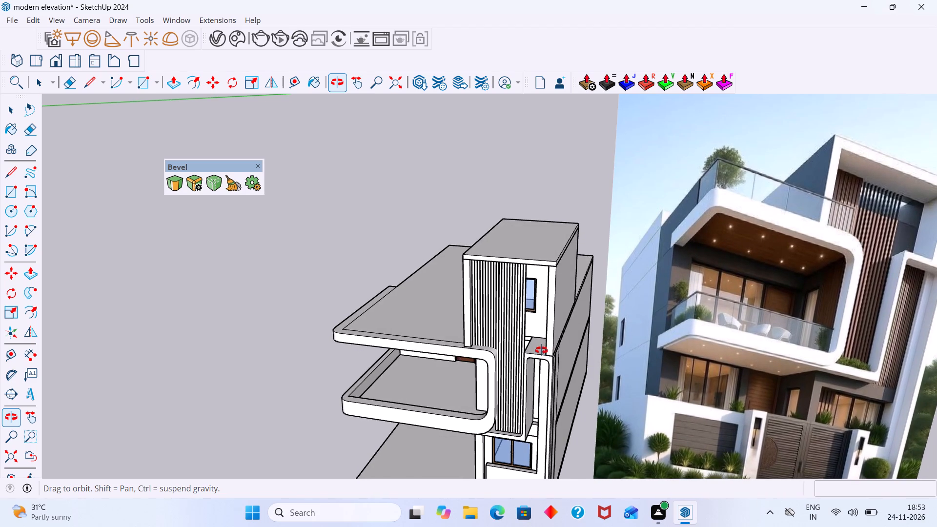
pyautogui.moveTo(541, 350); pyautogui.dragTo(527, 376, button='middle')
pyautogui.scroll(-10, 521, 365)
pyautogui.moveTo(510, 366); pyautogui.dragTo(543, 365, button='middle')
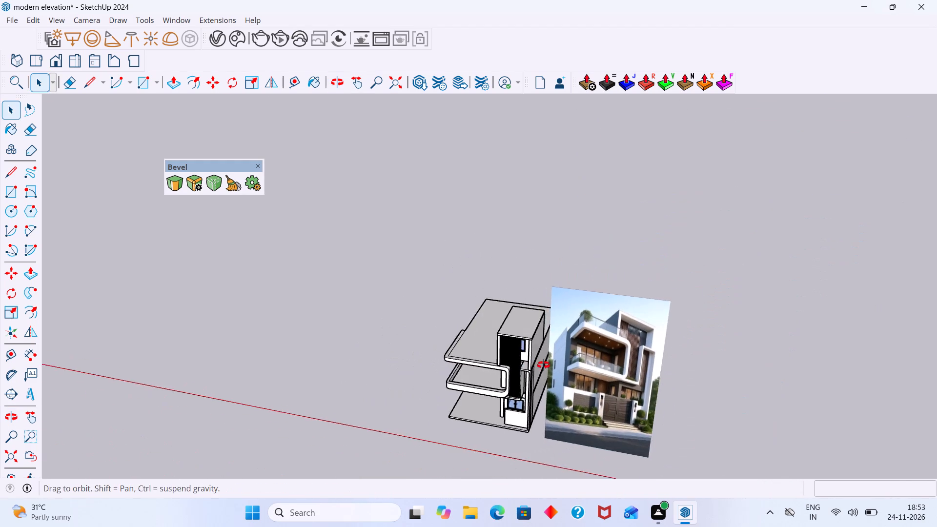
pyautogui.moveTo(543, 365); pyautogui.dragTo(550, 363, button='middle')
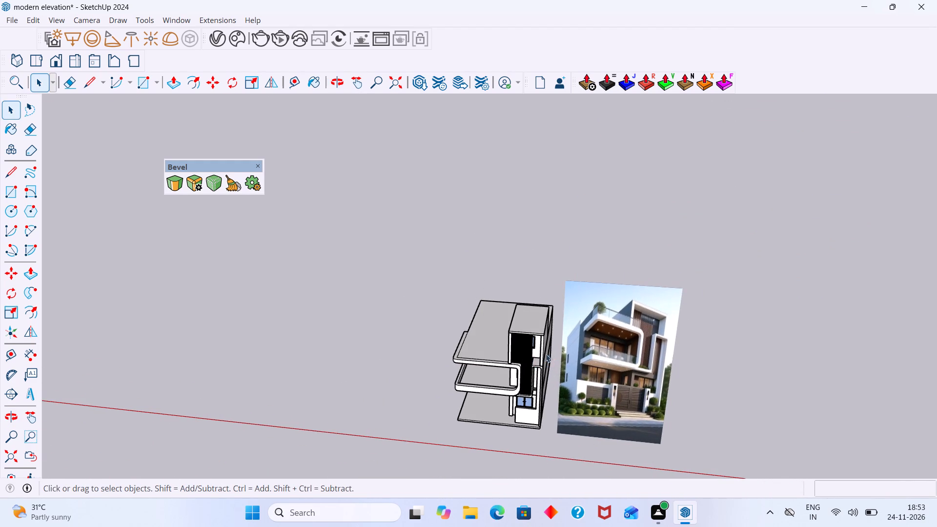
pyautogui.scroll(6, 656, 362)
pyautogui.moveTo(449, 422); pyautogui.dragTo(435, 369, button='middle')
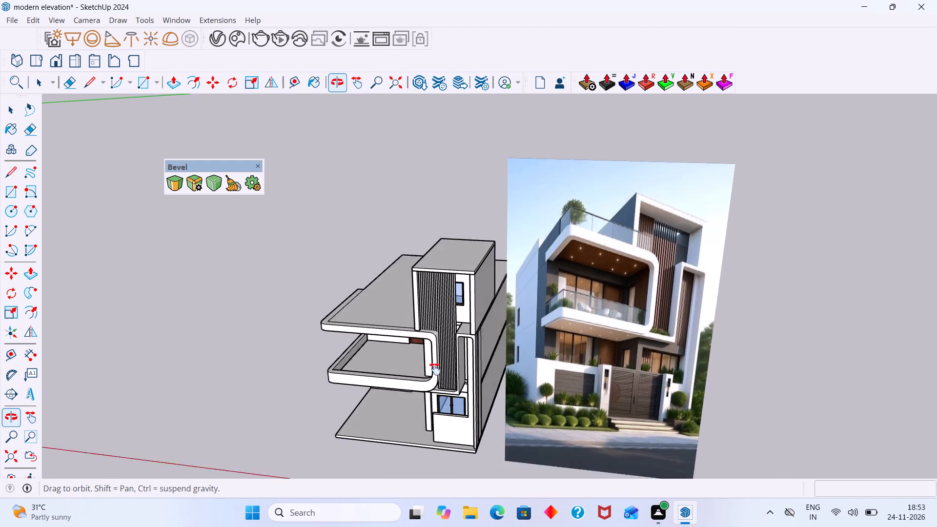
pyautogui.moveTo(435, 369); pyautogui.dragTo(427, 345, button='middle')
pyautogui.scroll(6, 431, 358)
pyautogui.moveTo(489, 346); pyautogui.dragTo(537, 345, button='middle')
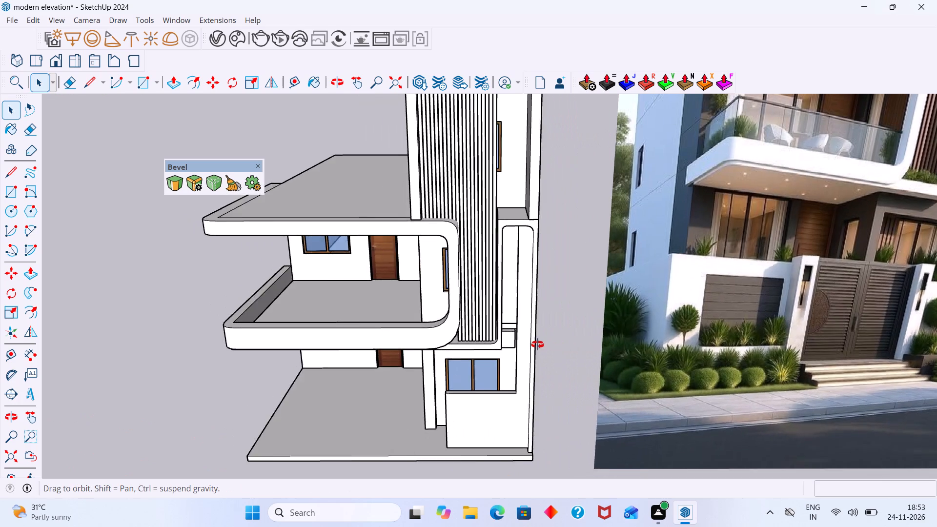
pyautogui.moveTo(537, 345); pyautogui.dragTo(442, 355, button='middle')
pyautogui.scroll(-1, 441, 356)
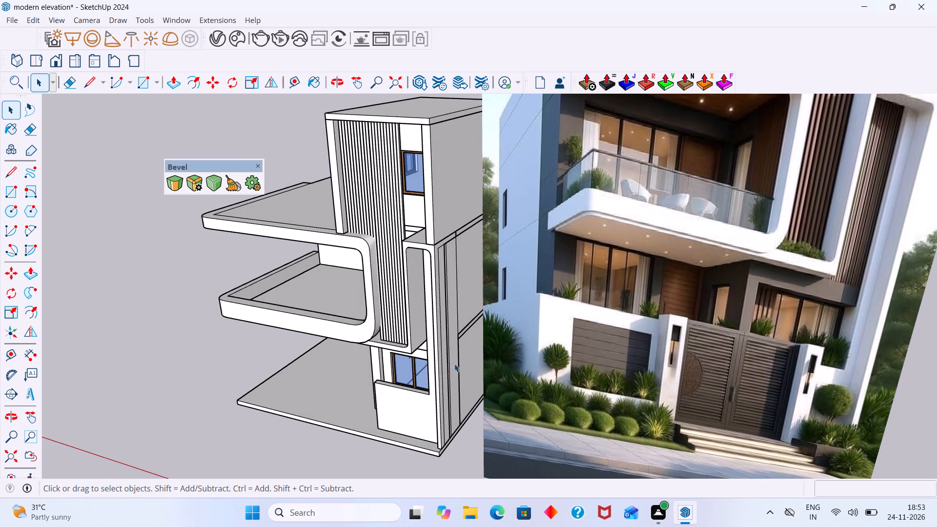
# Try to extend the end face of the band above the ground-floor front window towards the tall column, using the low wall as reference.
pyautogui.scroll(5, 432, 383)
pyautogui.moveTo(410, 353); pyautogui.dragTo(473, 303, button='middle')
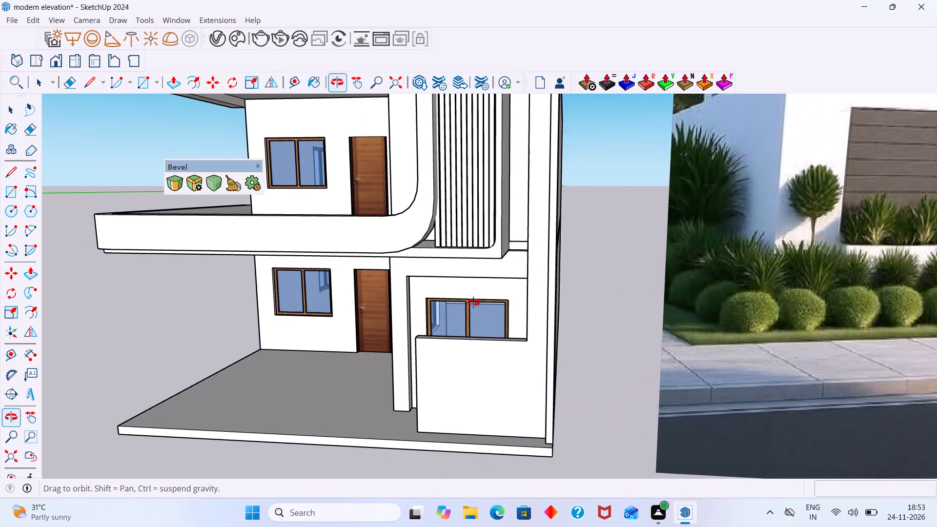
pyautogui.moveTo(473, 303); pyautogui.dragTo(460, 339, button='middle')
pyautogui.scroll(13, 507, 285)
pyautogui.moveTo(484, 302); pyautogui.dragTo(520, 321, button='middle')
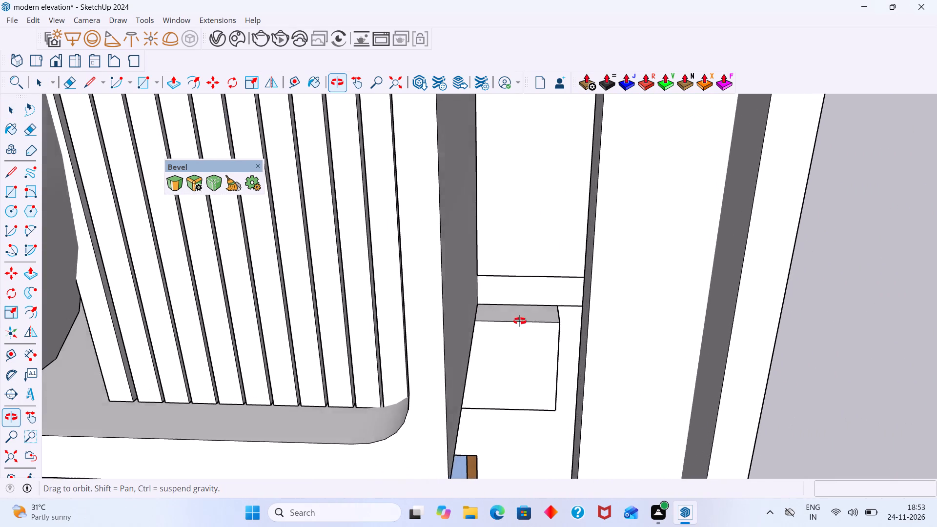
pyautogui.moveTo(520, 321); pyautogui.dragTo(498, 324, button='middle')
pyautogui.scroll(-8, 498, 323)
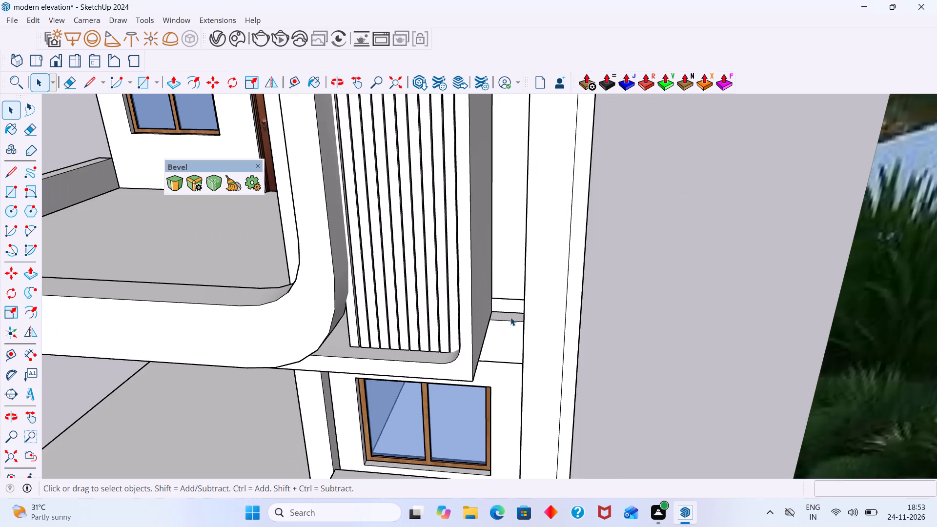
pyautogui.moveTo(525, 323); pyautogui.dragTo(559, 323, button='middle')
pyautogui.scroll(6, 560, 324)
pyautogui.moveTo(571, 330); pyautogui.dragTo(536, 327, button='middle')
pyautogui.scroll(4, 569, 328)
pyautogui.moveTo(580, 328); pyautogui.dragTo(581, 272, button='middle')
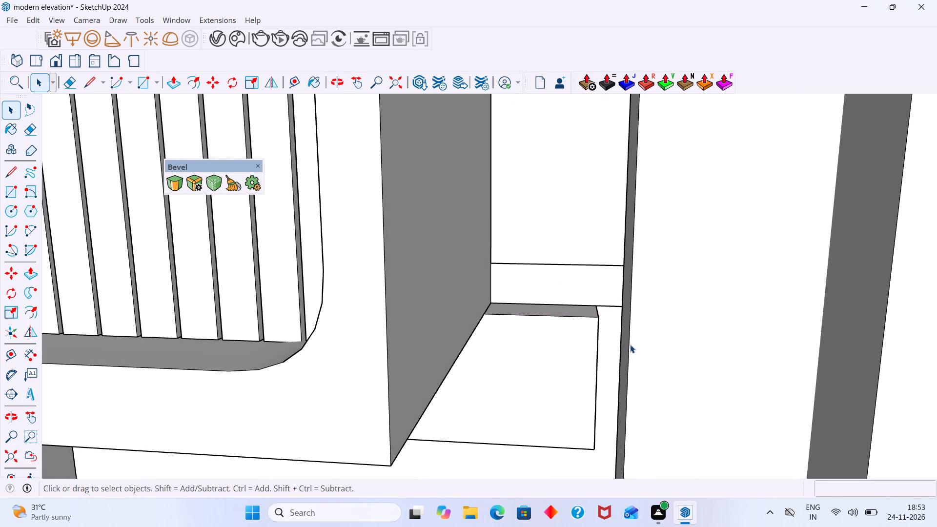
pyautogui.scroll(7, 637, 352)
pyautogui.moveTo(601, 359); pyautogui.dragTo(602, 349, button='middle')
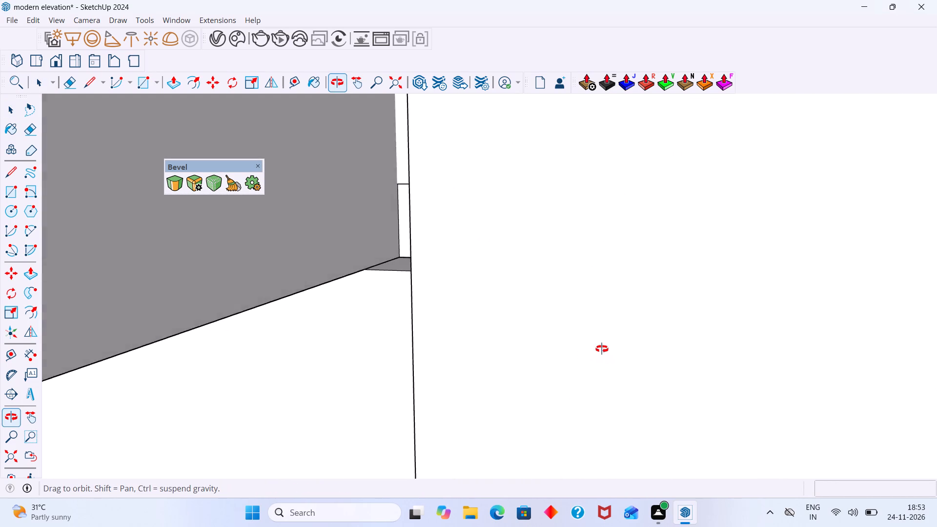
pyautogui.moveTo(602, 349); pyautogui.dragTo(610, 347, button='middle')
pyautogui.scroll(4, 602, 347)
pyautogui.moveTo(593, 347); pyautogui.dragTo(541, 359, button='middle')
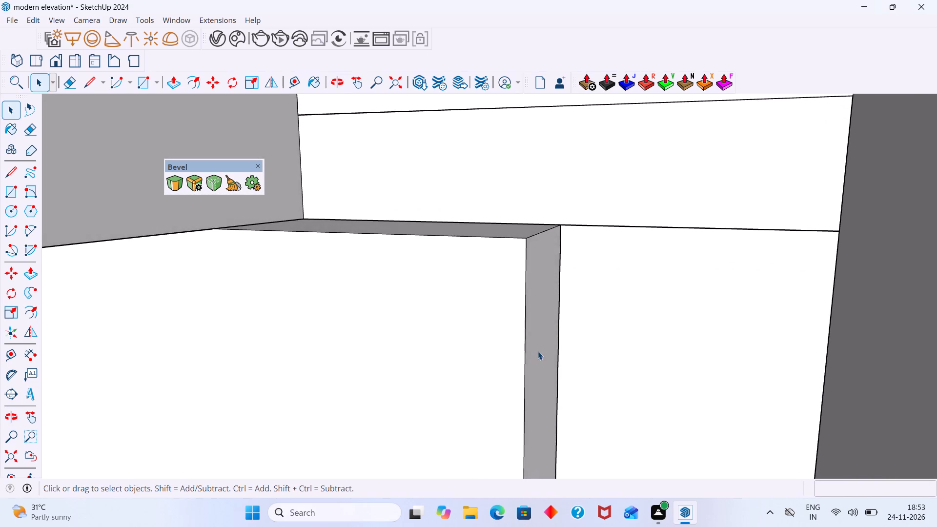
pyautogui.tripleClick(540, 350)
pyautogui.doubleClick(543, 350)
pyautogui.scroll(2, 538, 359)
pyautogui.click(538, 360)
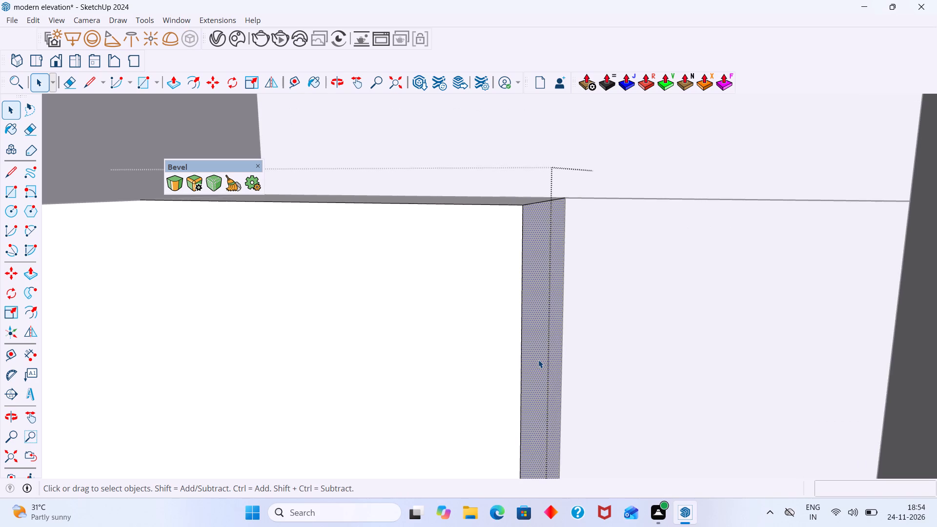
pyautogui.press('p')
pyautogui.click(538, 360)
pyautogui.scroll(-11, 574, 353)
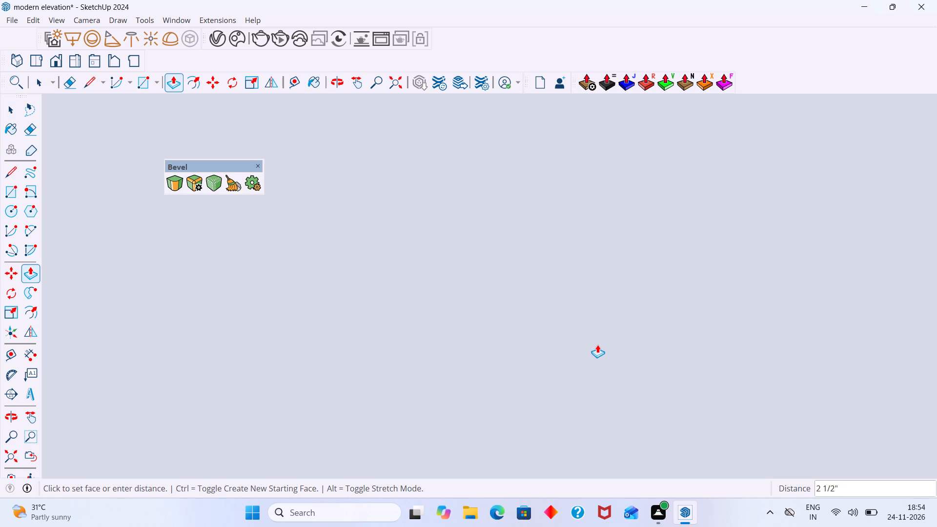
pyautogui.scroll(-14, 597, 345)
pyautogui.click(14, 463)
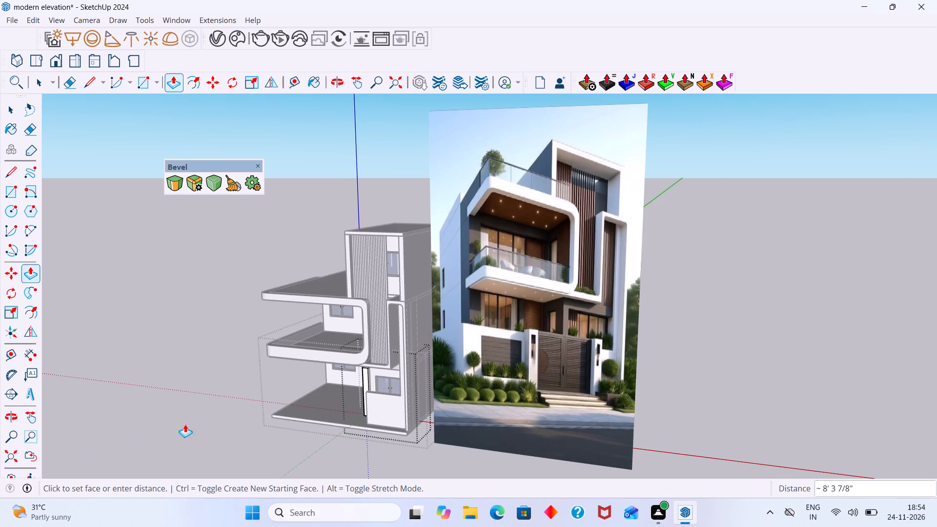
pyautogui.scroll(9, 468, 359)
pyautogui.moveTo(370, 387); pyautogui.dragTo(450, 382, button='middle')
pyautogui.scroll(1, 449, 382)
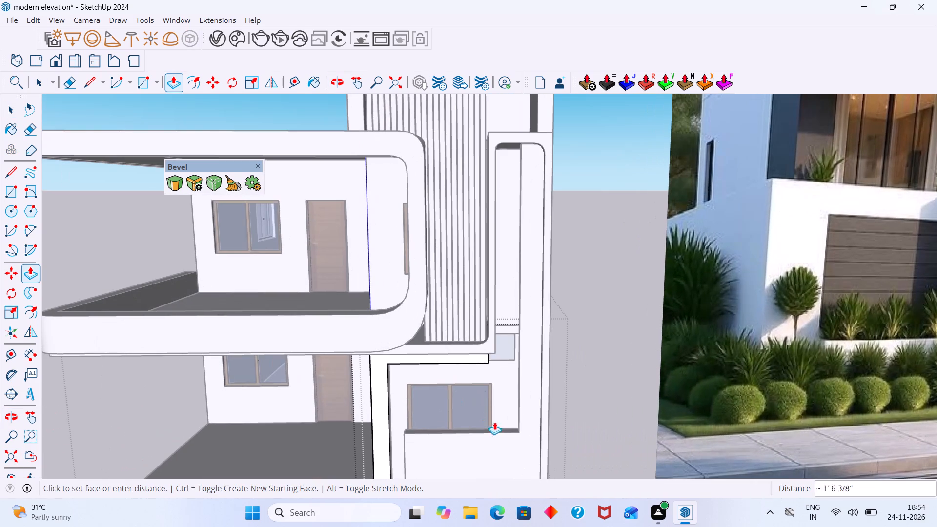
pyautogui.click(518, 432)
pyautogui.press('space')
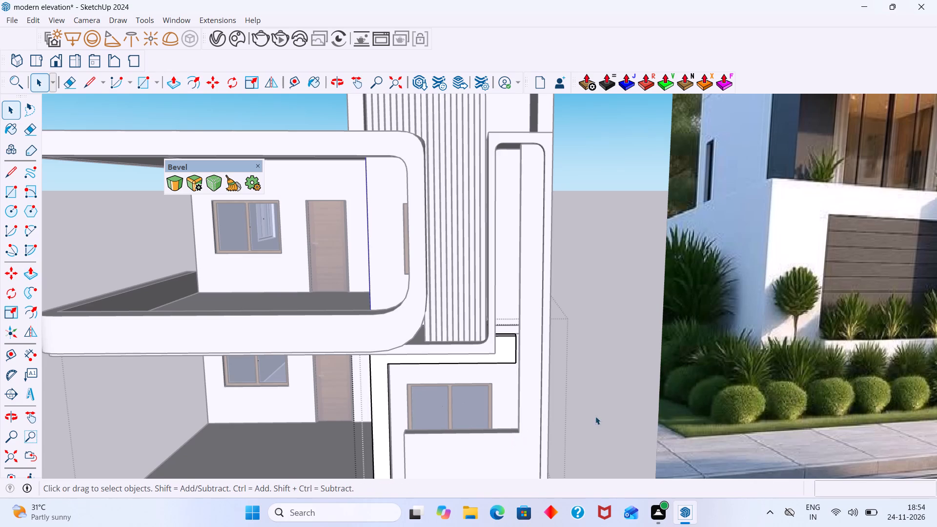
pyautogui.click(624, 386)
# Pull the end face of the band above the ground-floor front window 1' 11/16" to meet the tall column, and leave the group.
pyautogui.scroll(8, 532, 345)
pyautogui.middleClick(510, 338)
pyautogui.click(663, 290)
pyautogui.scroll(3, 512, 338)
pyautogui.moveTo(544, 333); pyautogui.dragTo(536, 260, button='middle')
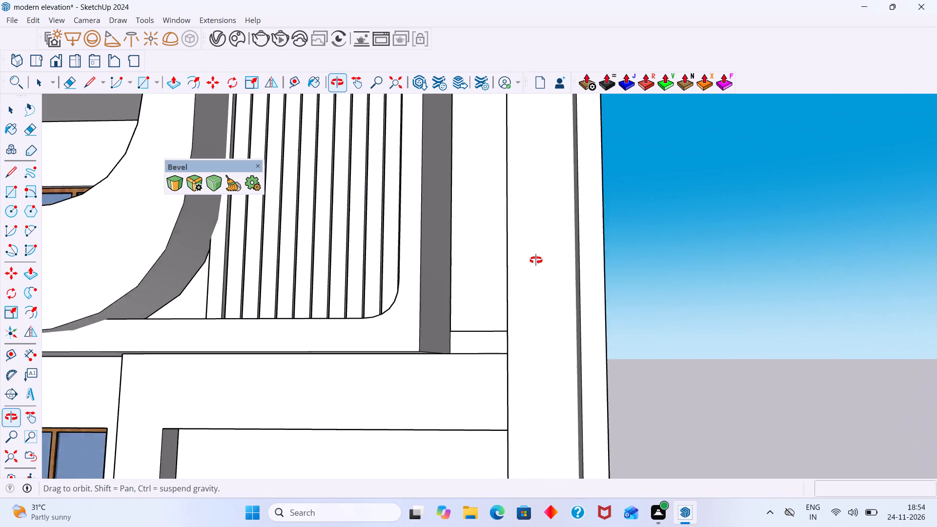
pyautogui.moveTo(536, 260); pyautogui.dragTo(497, 437, button='middle')
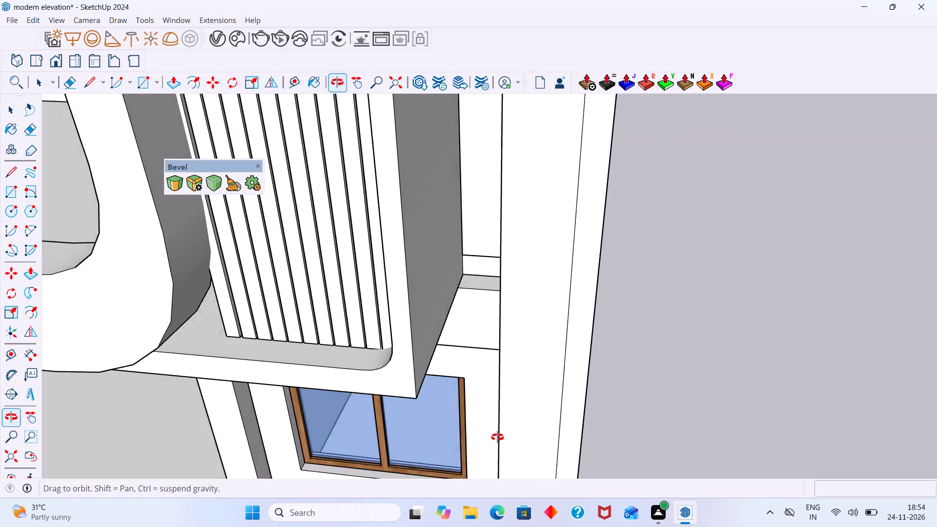
pyautogui.moveTo(497, 437); pyautogui.dragTo(554, 307, button='middle')
pyautogui.scroll(12, 502, 341)
pyautogui.middleClick(502, 341)
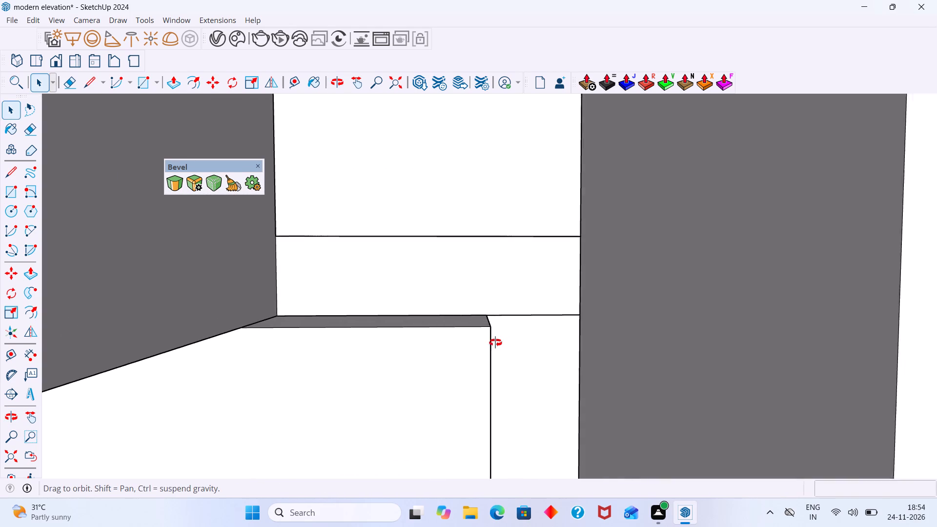
pyautogui.scroll(7, 503, 342)
pyautogui.moveTo(492, 342); pyautogui.dragTo(464, 352, button='middle')
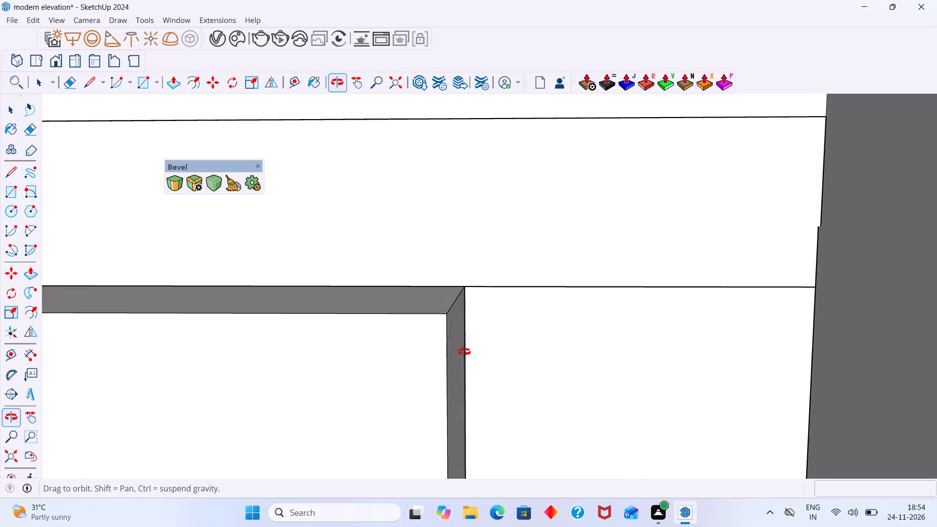
pyautogui.moveTo(464, 352); pyautogui.dragTo(461, 354, button='middle')
pyautogui.tripleClick(454, 349)
pyautogui.doubleClick(458, 349)
pyautogui.click(455, 362)
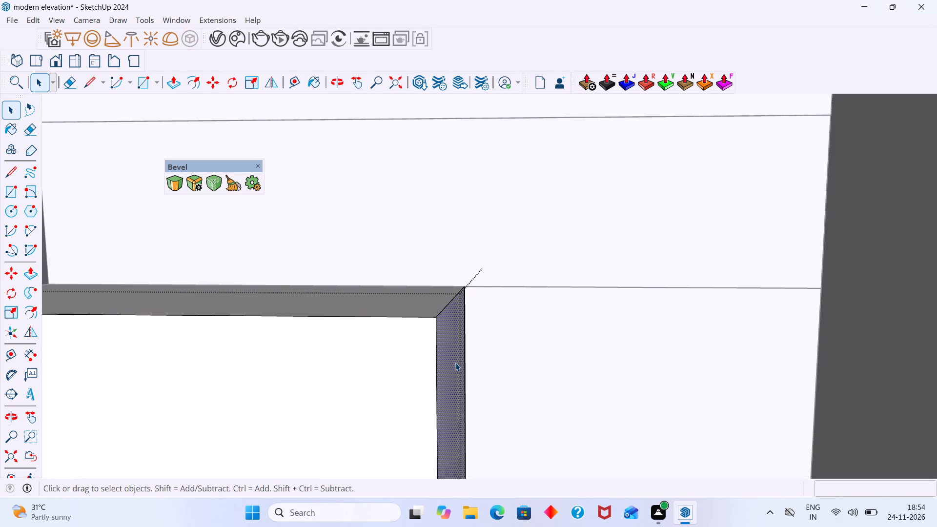
pyautogui.press('p')
pyautogui.click(455, 363)
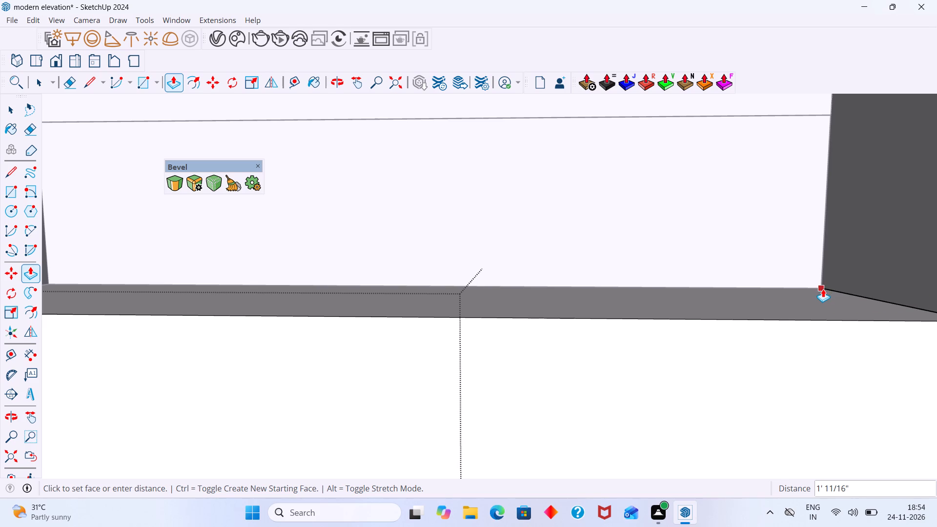
pyautogui.click(832, 116)
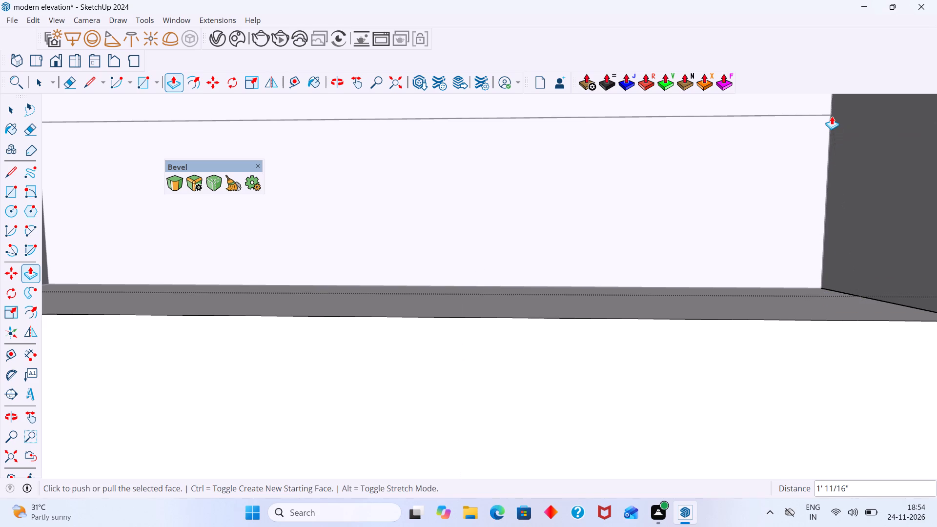
pyautogui.press('space')
pyautogui.scroll(-20, 746, 217)
pyautogui.scroll(-15, 746, 217)
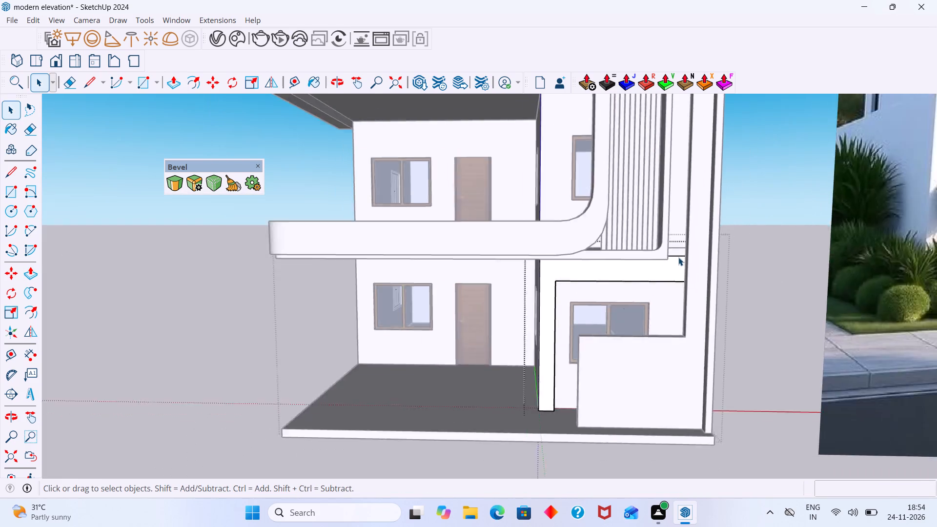
pyautogui.scroll(-4, 678, 257)
pyautogui.click(769, 263)
pyautogui.scroll(7, 698, 266)
pyautogui.moveTo(670, 265); pyautogui.dragTo(637, 322, button='middle')
pyautogui.click(769, 256)
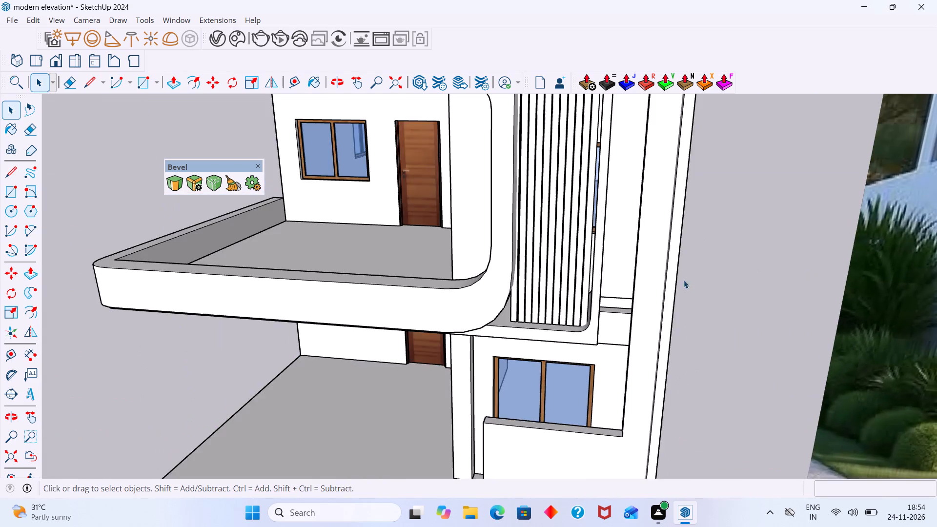
pyautogui.scroll(9, 621, 298)
pyautogui.moveTo(622, 298); pyautogui.dragTo(632, 342, button='middle')
pyautogui.scroll(12, 636, 315)
pyautogui.scroll(-3, 635, 311)
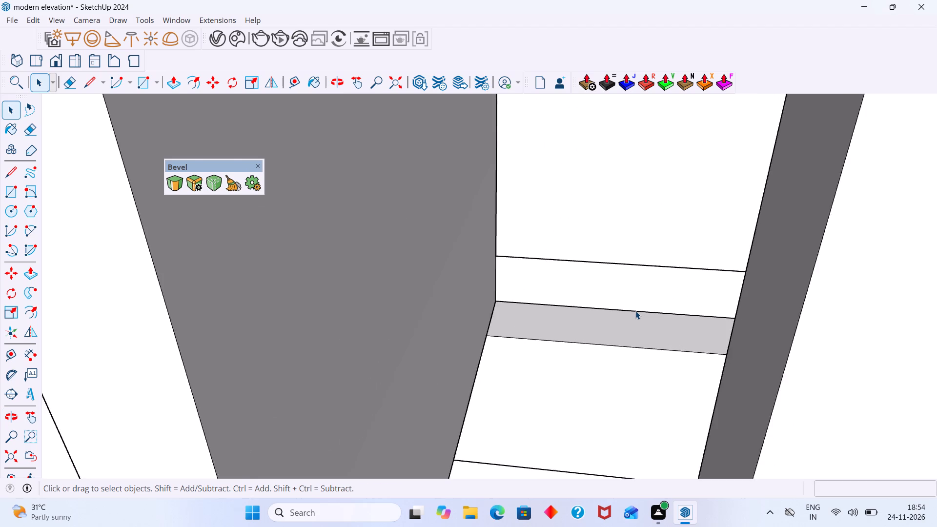
# Copy the tower's end slat about 5' across into the narrow opening between the tower and the tall column.
pyautogui.scroll(-12, 635, 311)
pyautogui.scroll(12, 601, 315)
pyautogui.scroll(-5, 572, 317)
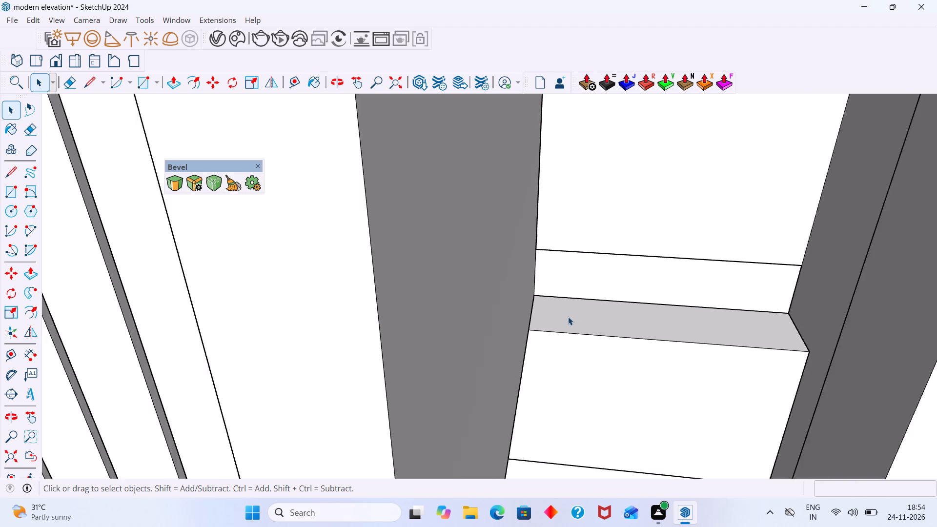
pyautogui.scroll(-11, 568, 317)
pyautogui.scroll(3, 407, 386)
pyautogui.scroll(-14, 392, 381)
pyautogui.scroll(14, 390, 380)
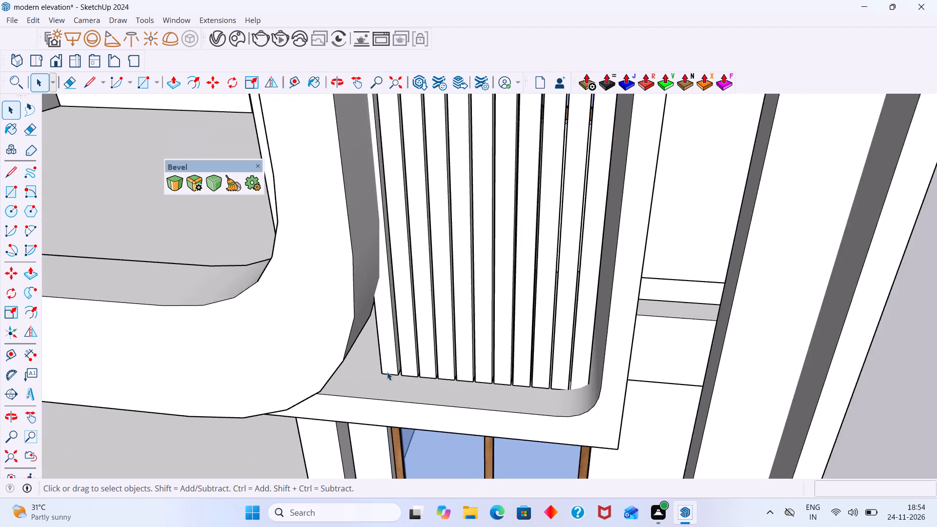
pyautogui.scroll(6, 387, 372)
pyautogui.click(389, 368)
pyautogui.doubleClick(389, 368)
pyautogui.click(393, 368)
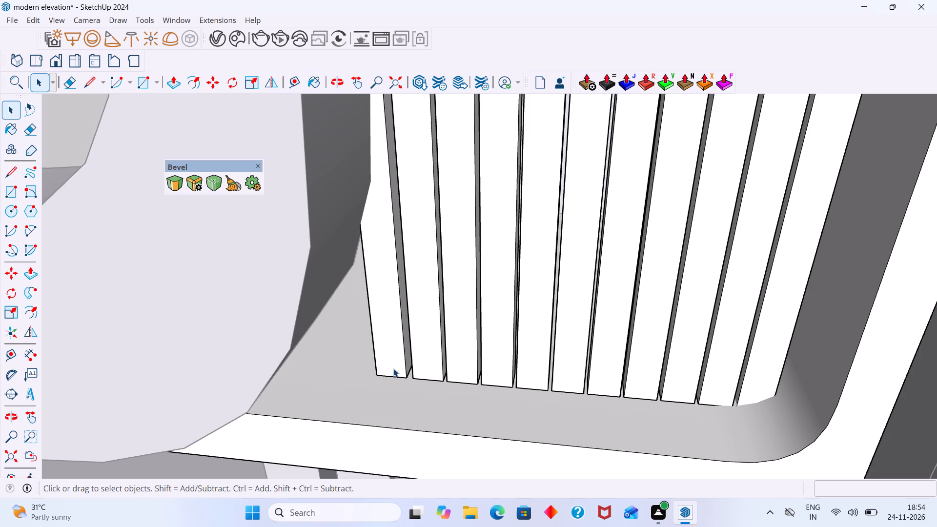
pyautogui.press('m')
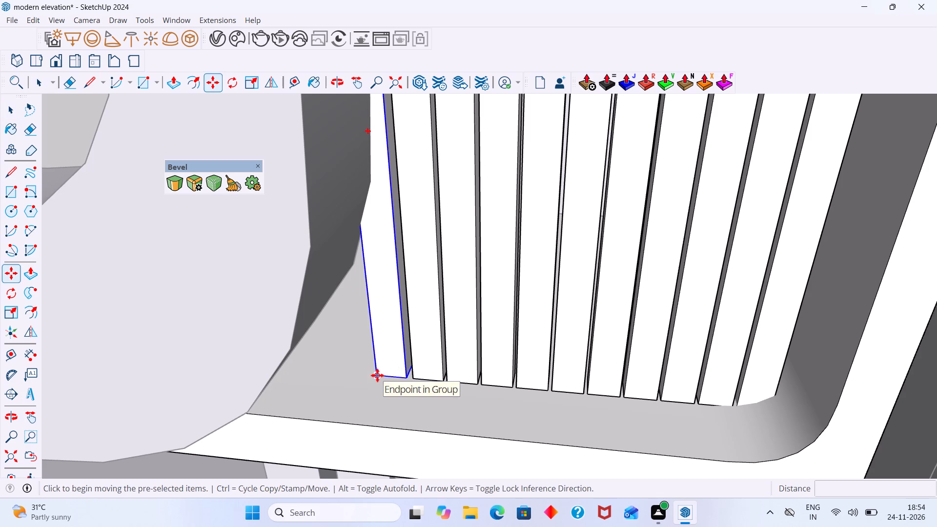
pyautogui.click(372, 376)
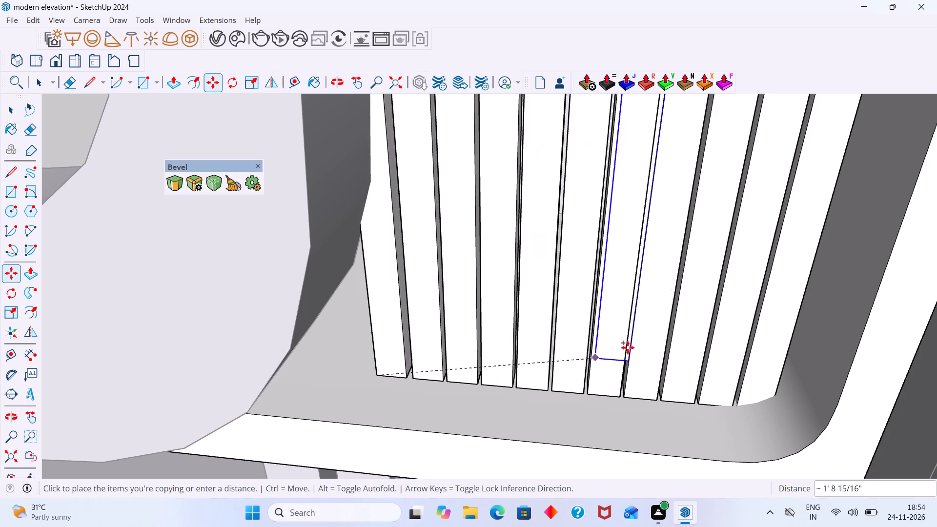
pyautogui.scroll(-11, 632, 346)
pyautogui.keyDown('shift'); pyautogui.moveTo(678, 349); pyautogui.dragTo(439, 388, button='middle'); pyautogui.keyUp('shift')
pyautogui.scroll(13, 538, 359)
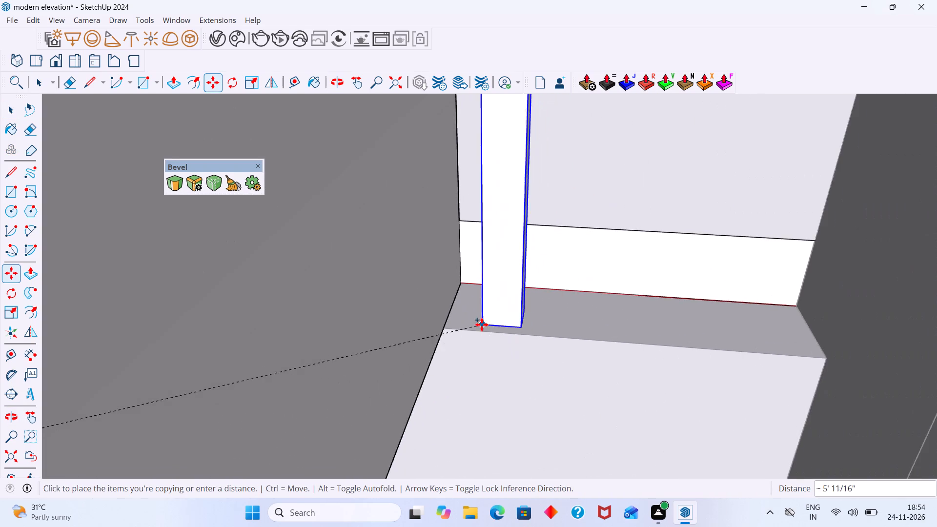
pyautogui.moveTo(484, 321); pyautogui.dragTo(490, 322, button='middle')
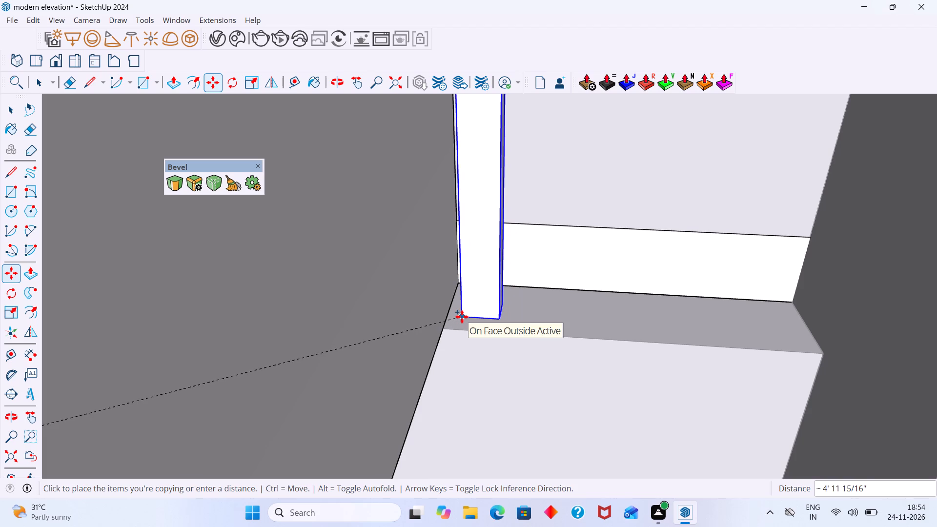
pyautogui.doubleClick(461, 314)
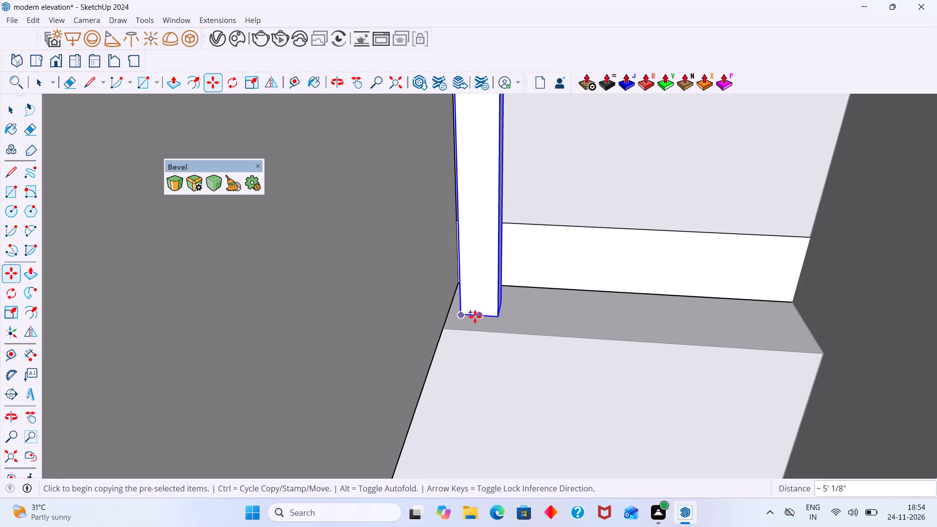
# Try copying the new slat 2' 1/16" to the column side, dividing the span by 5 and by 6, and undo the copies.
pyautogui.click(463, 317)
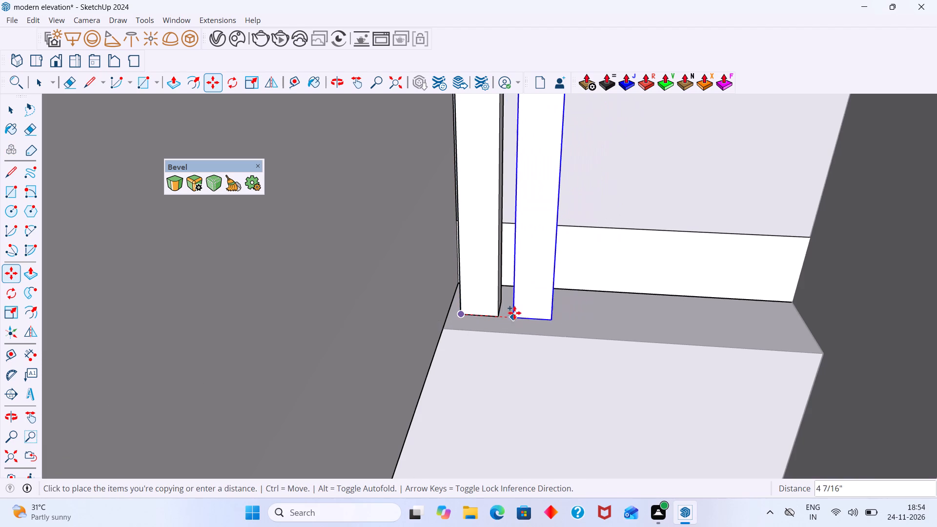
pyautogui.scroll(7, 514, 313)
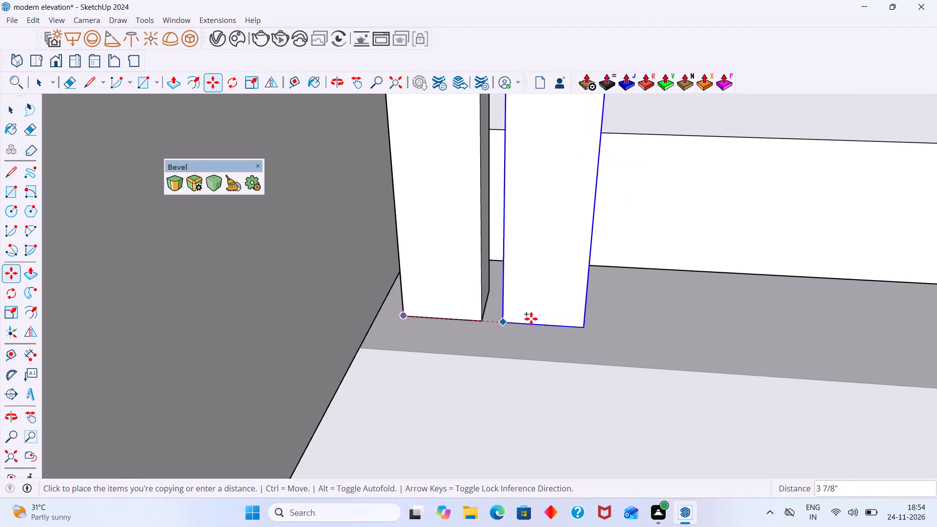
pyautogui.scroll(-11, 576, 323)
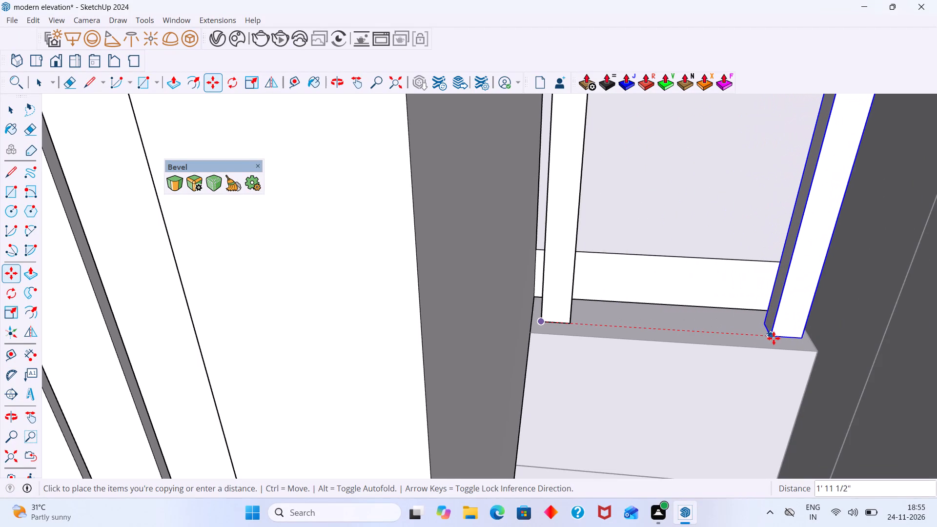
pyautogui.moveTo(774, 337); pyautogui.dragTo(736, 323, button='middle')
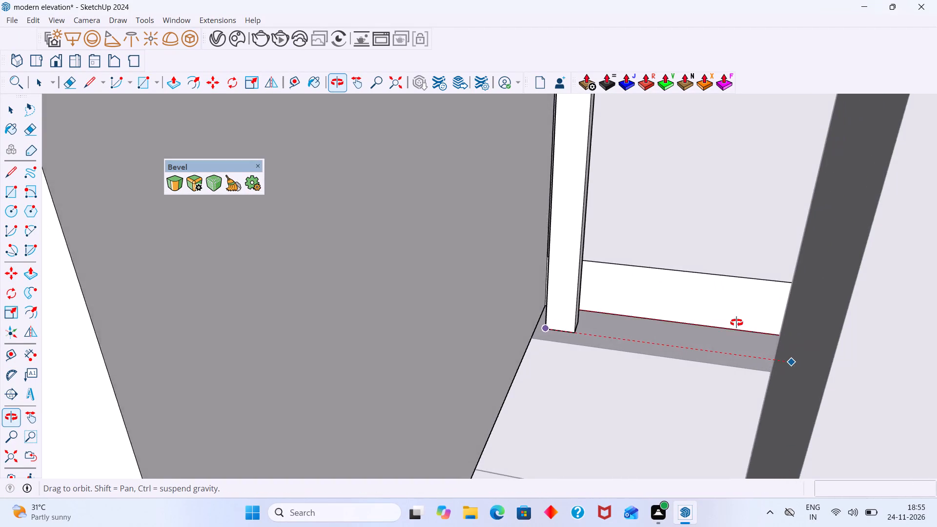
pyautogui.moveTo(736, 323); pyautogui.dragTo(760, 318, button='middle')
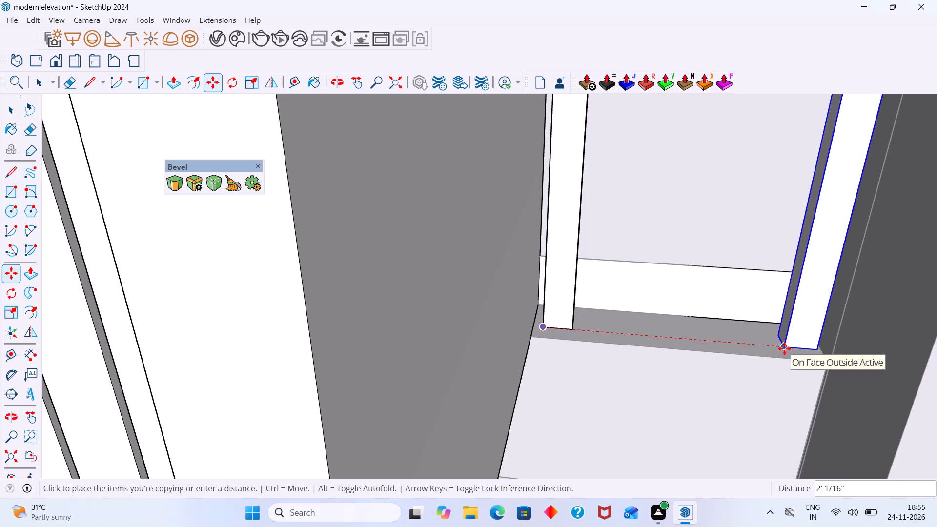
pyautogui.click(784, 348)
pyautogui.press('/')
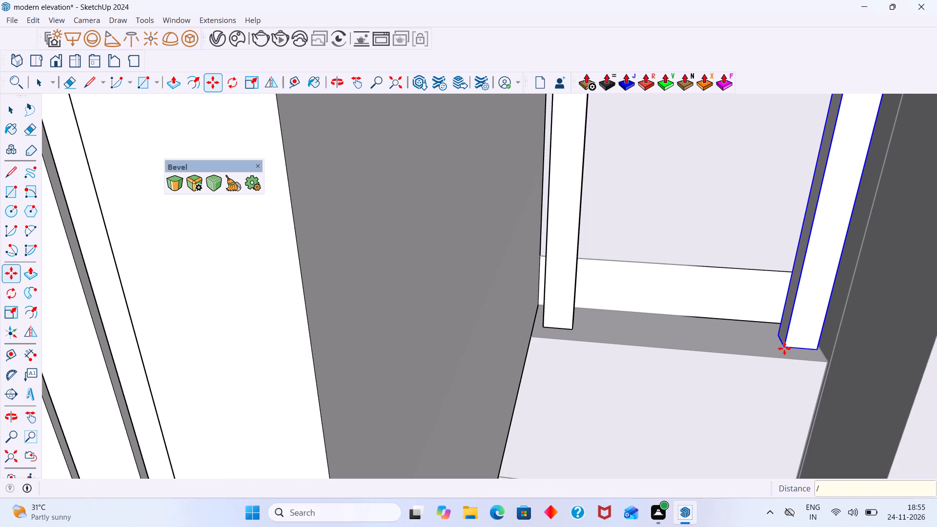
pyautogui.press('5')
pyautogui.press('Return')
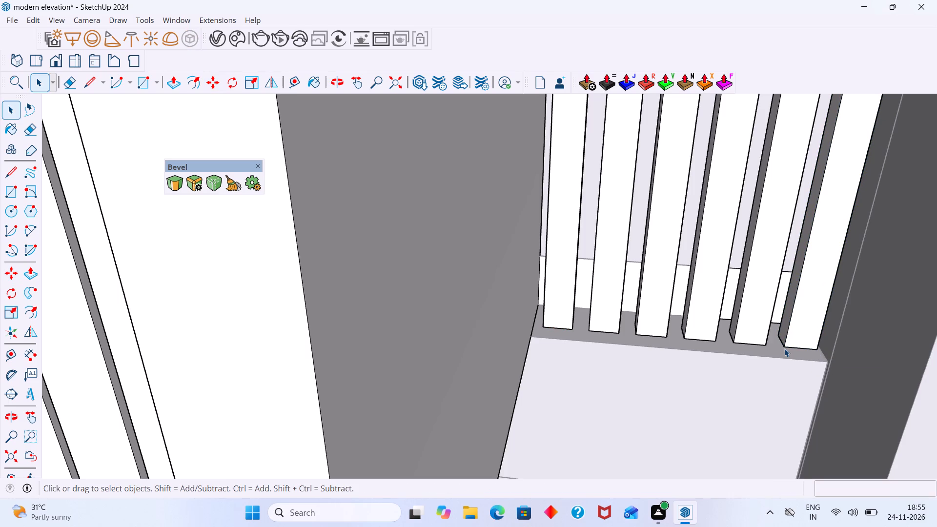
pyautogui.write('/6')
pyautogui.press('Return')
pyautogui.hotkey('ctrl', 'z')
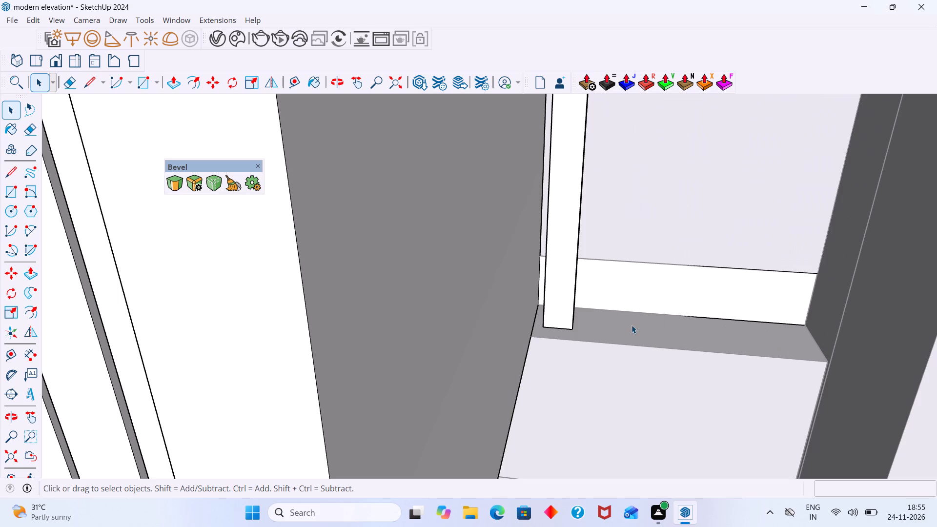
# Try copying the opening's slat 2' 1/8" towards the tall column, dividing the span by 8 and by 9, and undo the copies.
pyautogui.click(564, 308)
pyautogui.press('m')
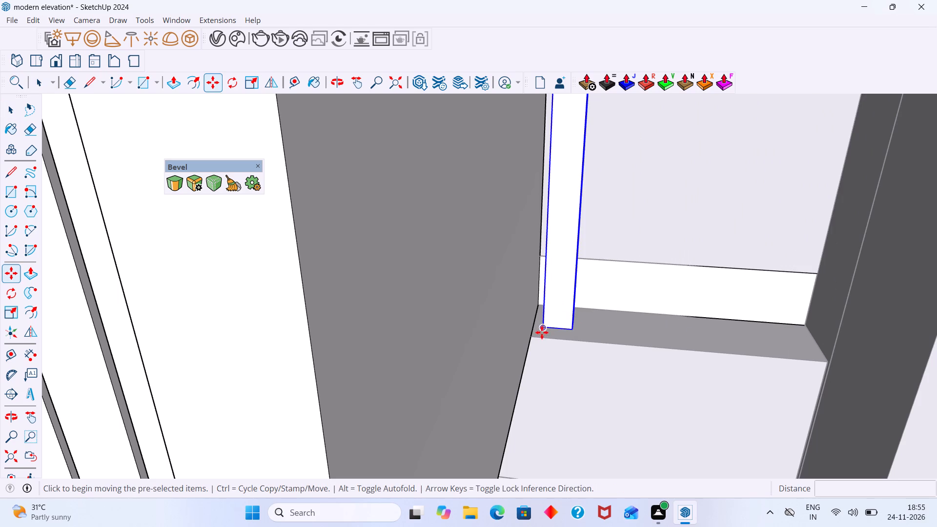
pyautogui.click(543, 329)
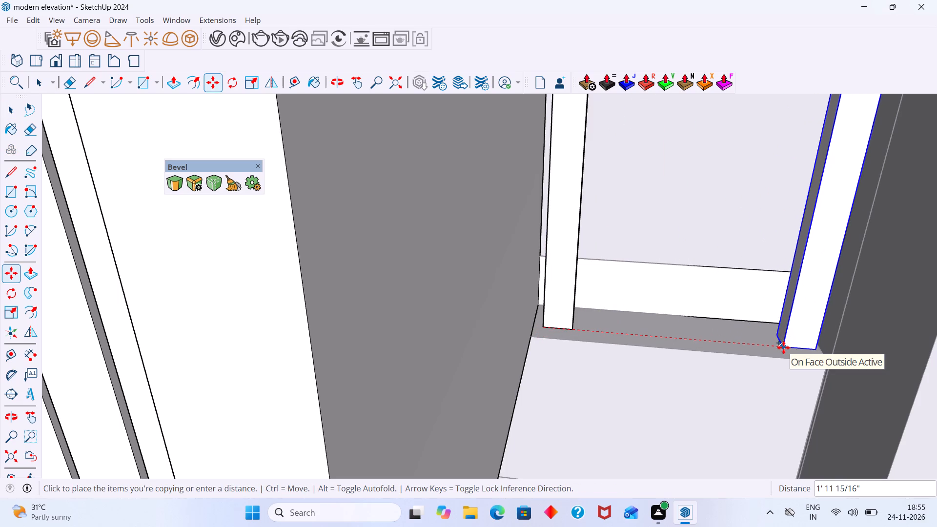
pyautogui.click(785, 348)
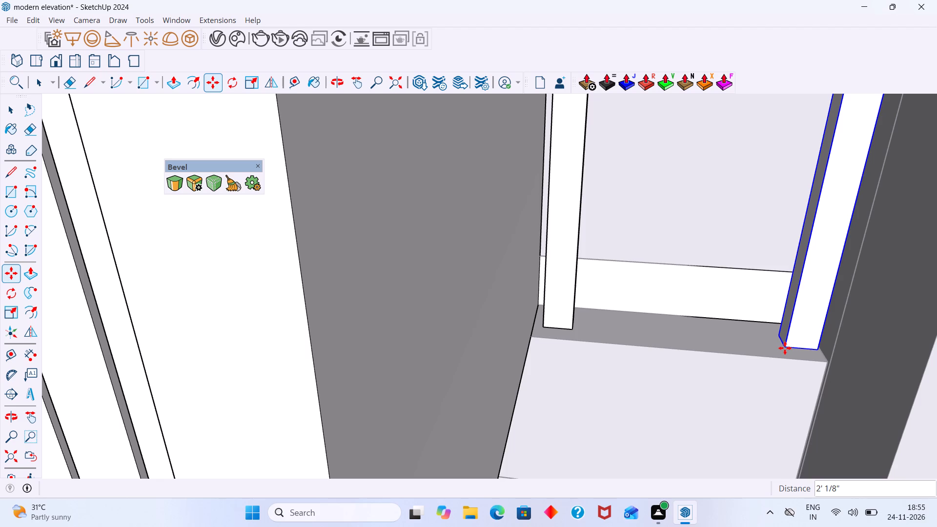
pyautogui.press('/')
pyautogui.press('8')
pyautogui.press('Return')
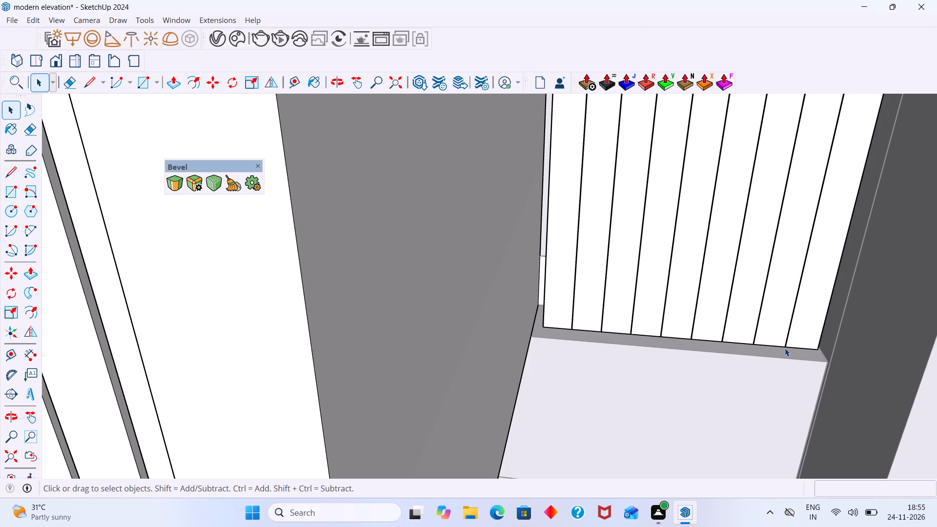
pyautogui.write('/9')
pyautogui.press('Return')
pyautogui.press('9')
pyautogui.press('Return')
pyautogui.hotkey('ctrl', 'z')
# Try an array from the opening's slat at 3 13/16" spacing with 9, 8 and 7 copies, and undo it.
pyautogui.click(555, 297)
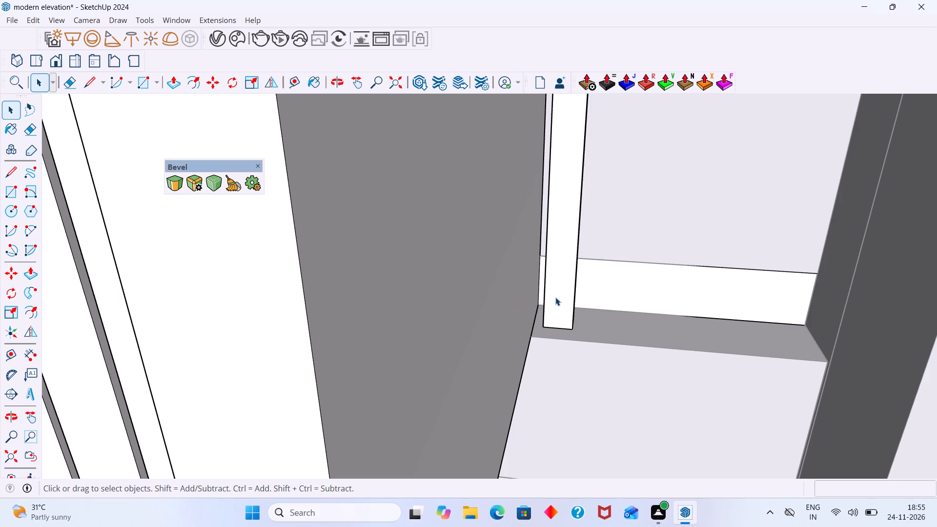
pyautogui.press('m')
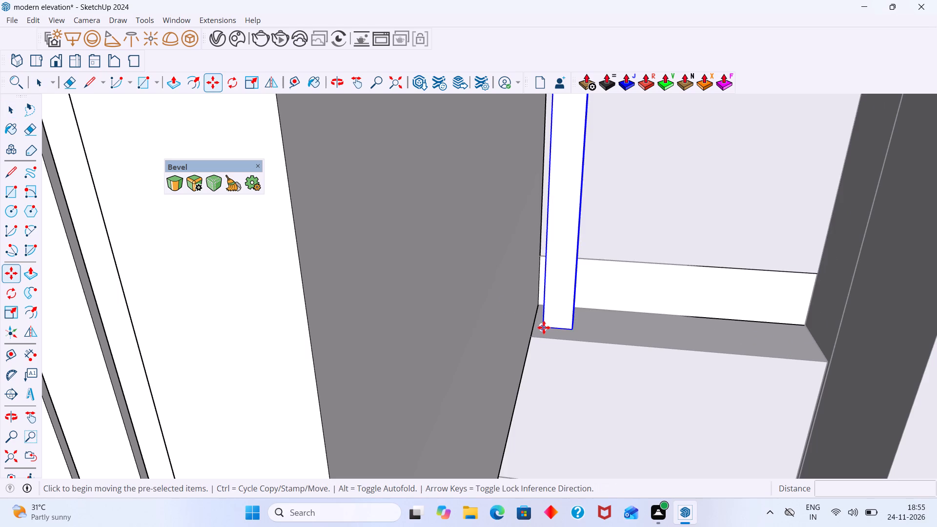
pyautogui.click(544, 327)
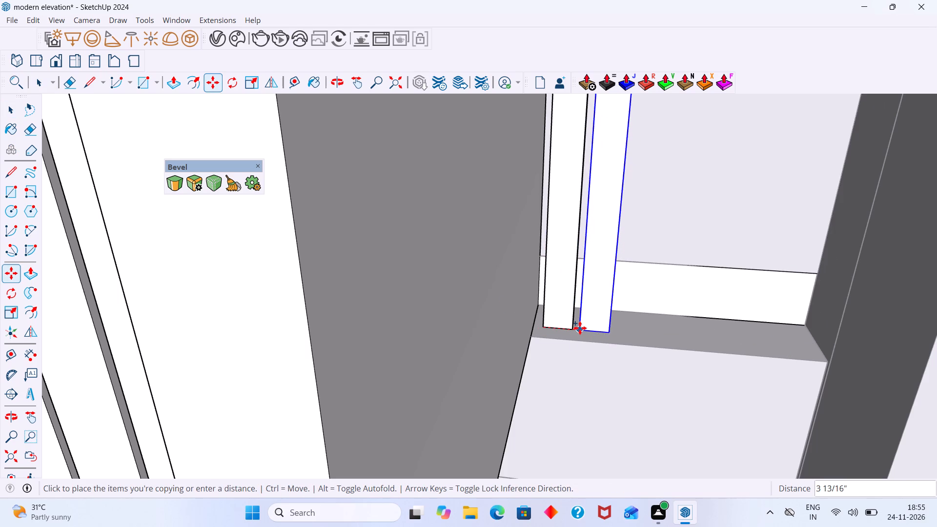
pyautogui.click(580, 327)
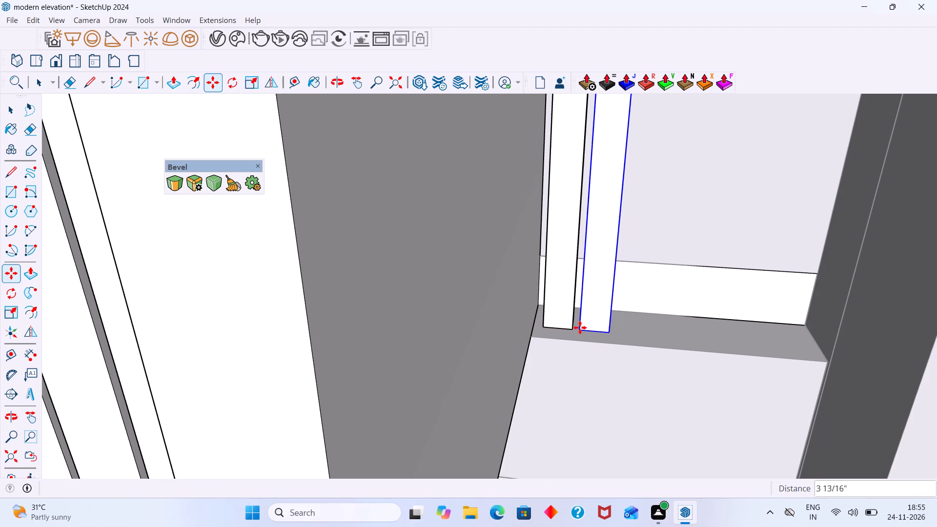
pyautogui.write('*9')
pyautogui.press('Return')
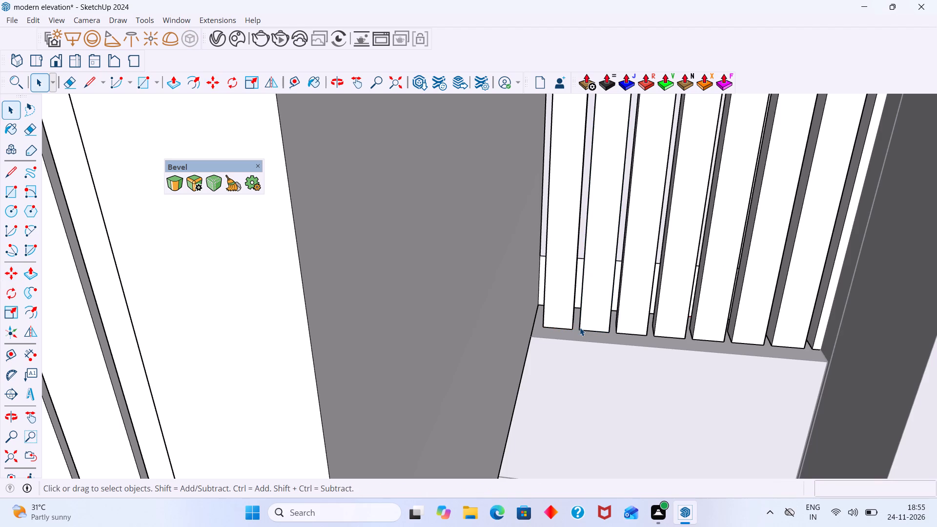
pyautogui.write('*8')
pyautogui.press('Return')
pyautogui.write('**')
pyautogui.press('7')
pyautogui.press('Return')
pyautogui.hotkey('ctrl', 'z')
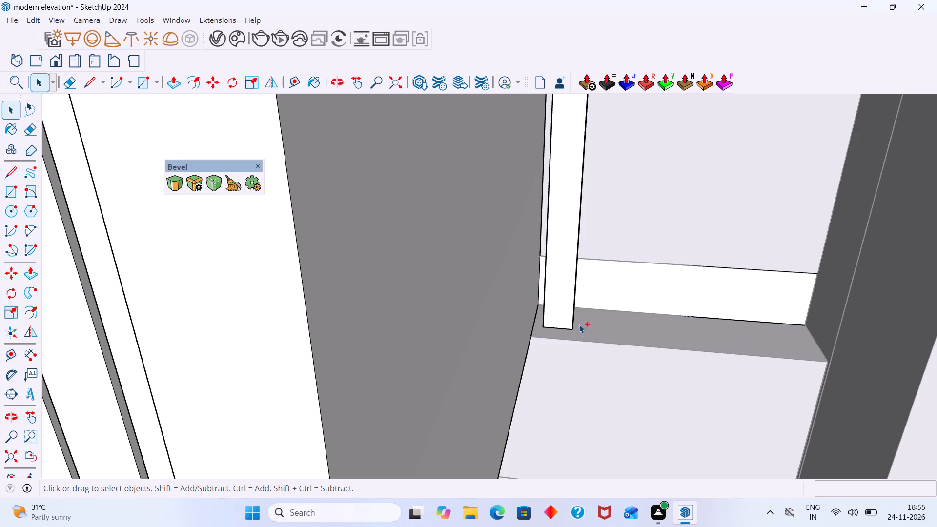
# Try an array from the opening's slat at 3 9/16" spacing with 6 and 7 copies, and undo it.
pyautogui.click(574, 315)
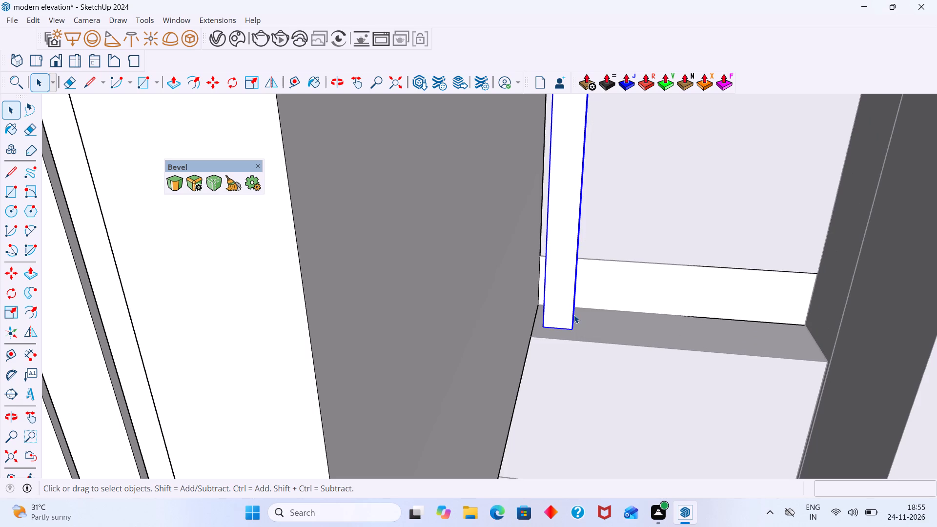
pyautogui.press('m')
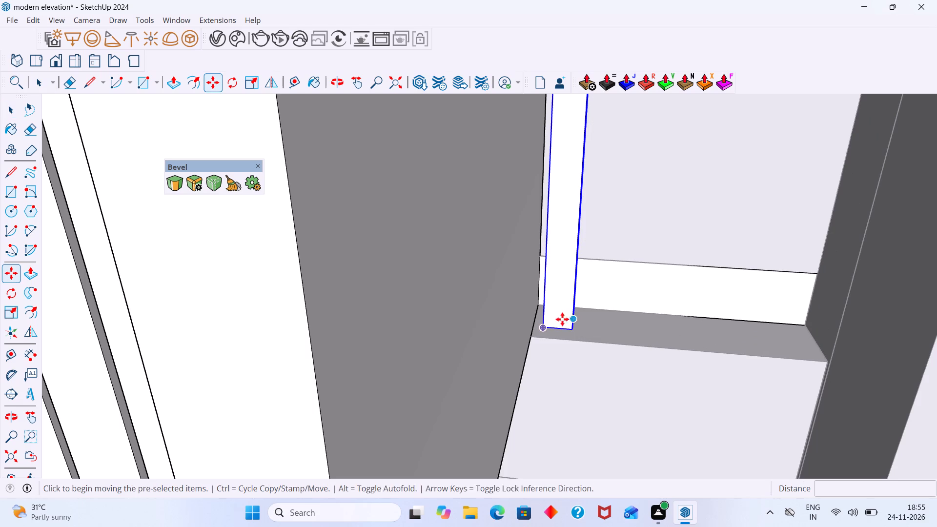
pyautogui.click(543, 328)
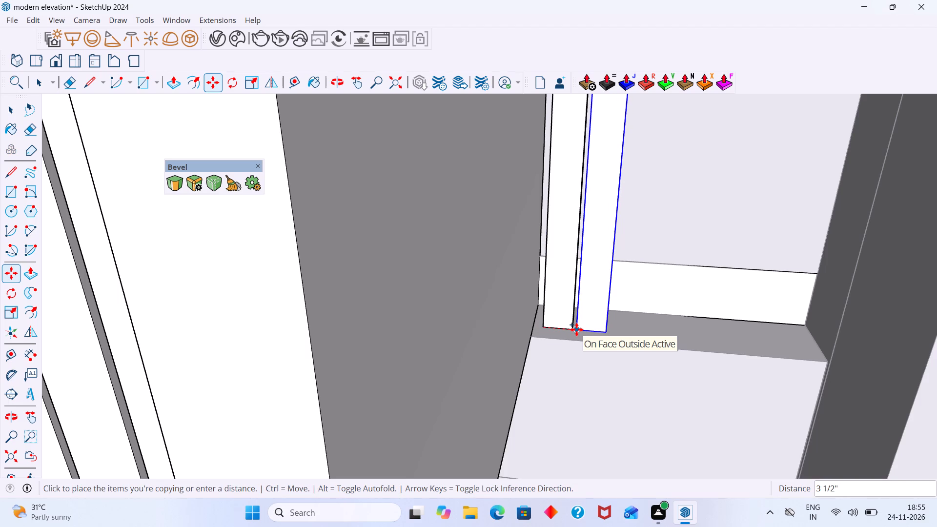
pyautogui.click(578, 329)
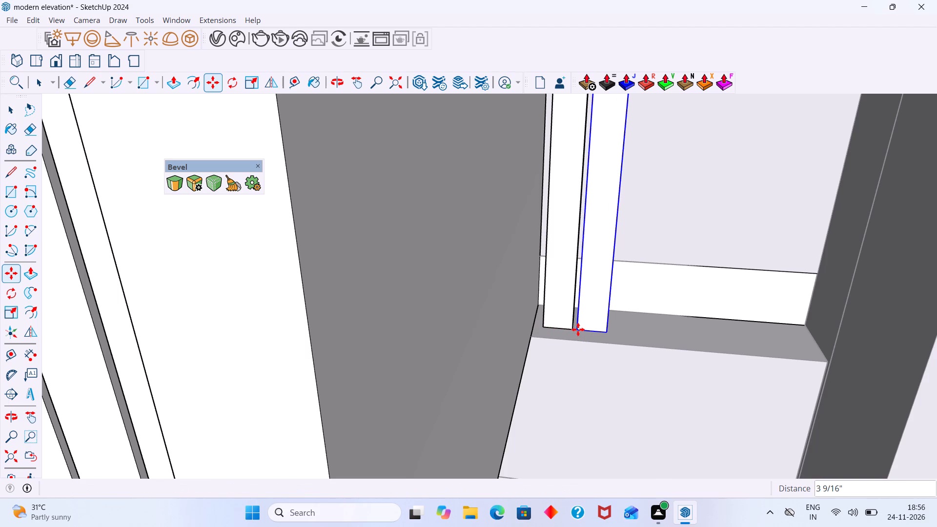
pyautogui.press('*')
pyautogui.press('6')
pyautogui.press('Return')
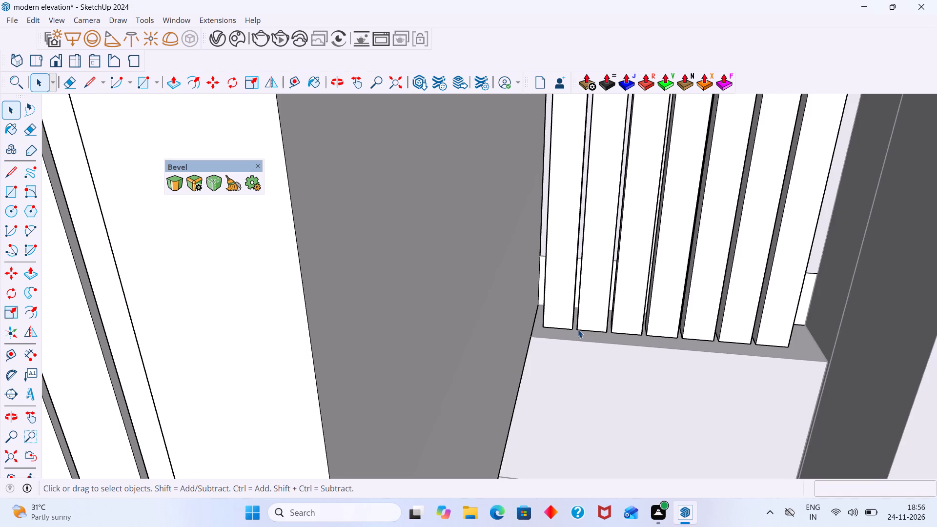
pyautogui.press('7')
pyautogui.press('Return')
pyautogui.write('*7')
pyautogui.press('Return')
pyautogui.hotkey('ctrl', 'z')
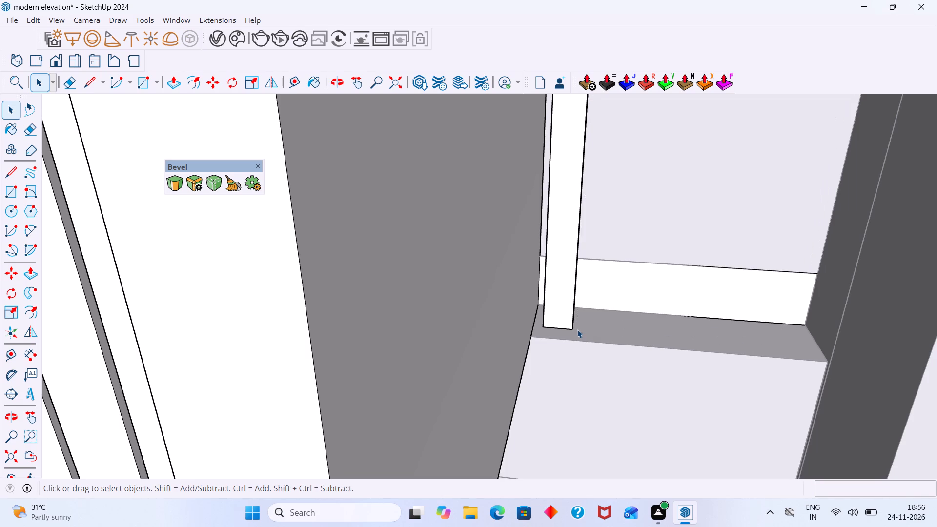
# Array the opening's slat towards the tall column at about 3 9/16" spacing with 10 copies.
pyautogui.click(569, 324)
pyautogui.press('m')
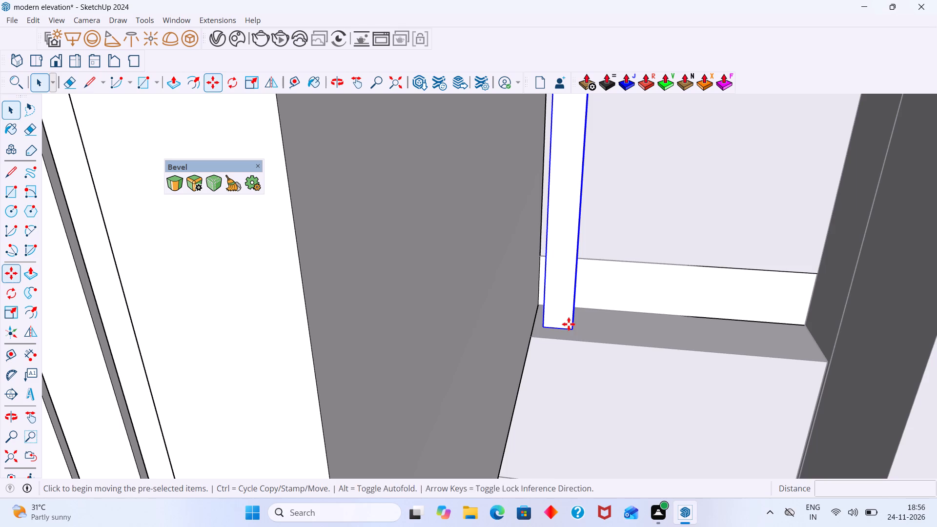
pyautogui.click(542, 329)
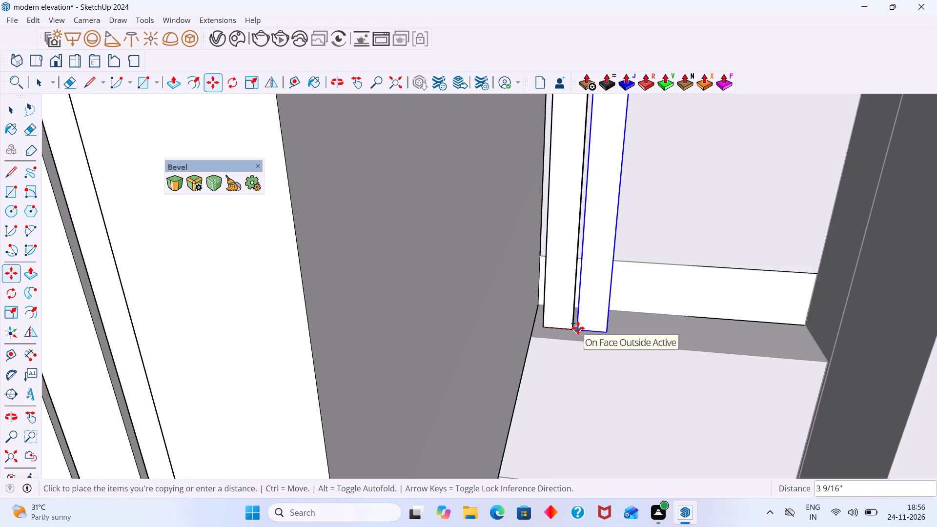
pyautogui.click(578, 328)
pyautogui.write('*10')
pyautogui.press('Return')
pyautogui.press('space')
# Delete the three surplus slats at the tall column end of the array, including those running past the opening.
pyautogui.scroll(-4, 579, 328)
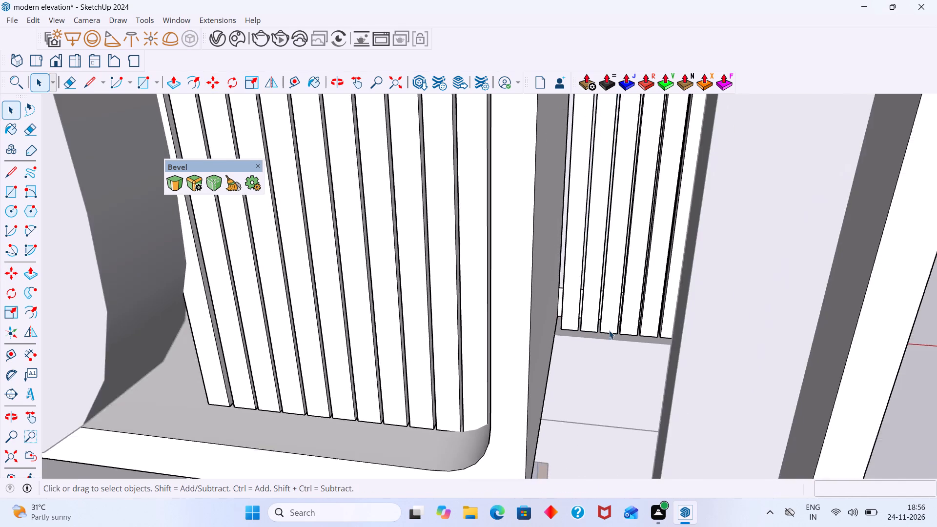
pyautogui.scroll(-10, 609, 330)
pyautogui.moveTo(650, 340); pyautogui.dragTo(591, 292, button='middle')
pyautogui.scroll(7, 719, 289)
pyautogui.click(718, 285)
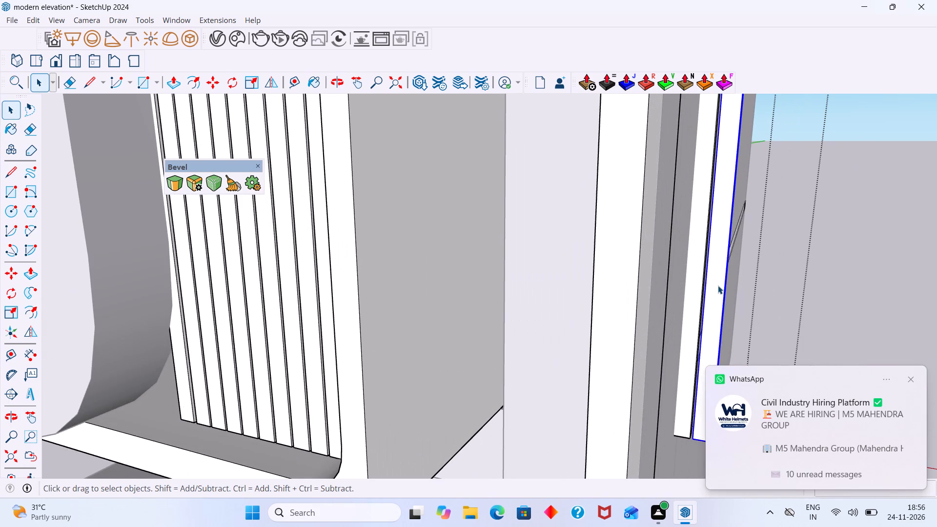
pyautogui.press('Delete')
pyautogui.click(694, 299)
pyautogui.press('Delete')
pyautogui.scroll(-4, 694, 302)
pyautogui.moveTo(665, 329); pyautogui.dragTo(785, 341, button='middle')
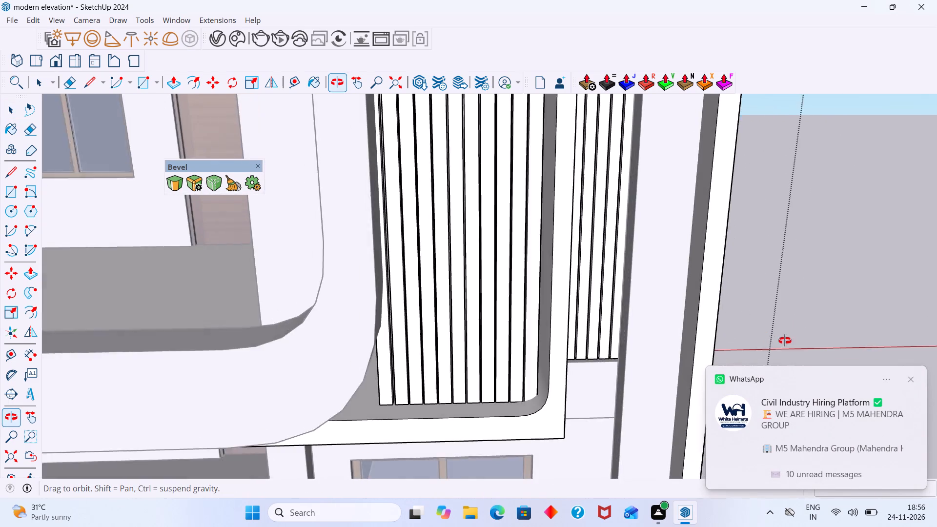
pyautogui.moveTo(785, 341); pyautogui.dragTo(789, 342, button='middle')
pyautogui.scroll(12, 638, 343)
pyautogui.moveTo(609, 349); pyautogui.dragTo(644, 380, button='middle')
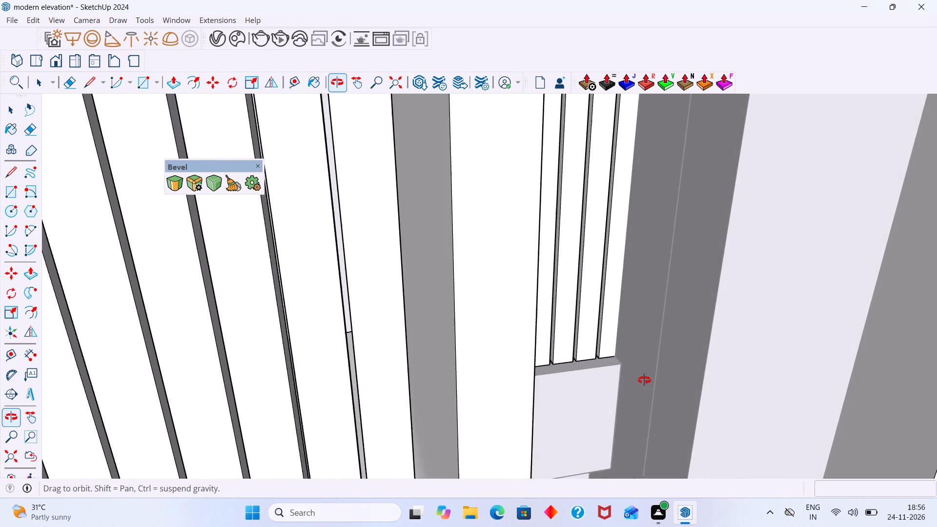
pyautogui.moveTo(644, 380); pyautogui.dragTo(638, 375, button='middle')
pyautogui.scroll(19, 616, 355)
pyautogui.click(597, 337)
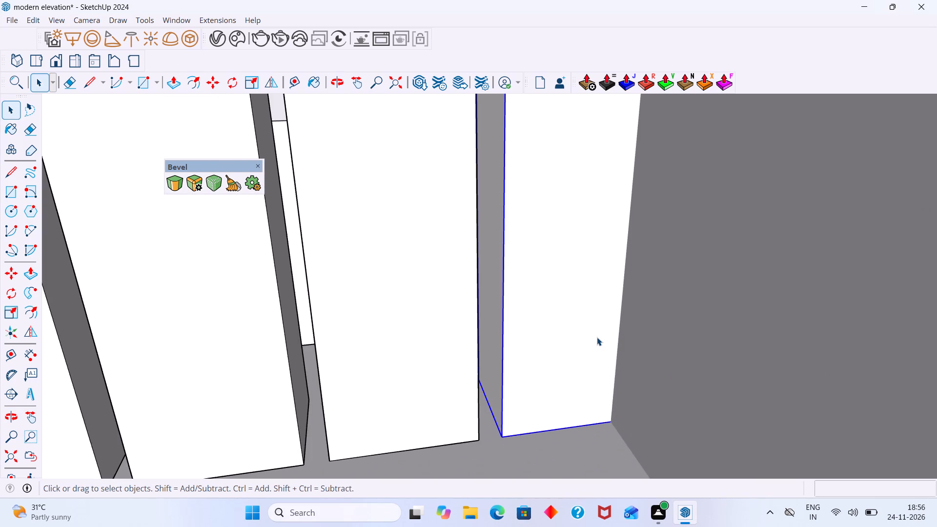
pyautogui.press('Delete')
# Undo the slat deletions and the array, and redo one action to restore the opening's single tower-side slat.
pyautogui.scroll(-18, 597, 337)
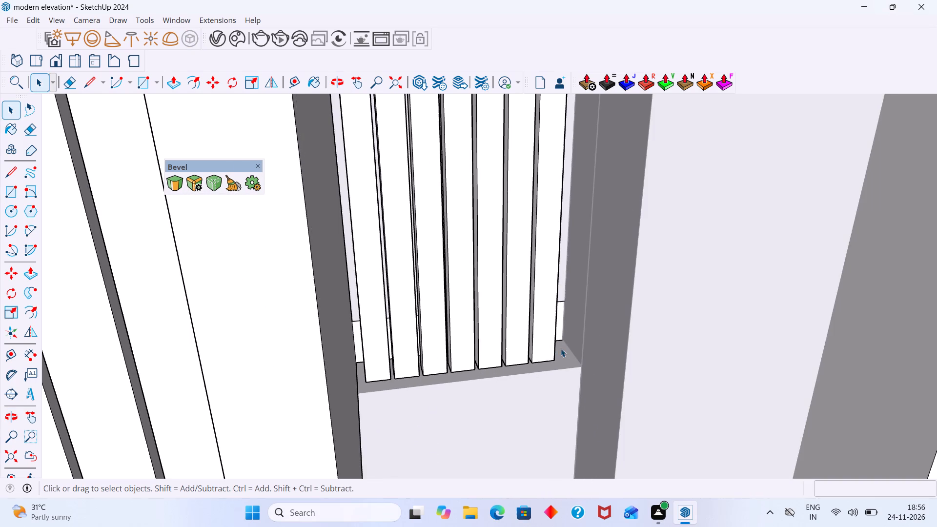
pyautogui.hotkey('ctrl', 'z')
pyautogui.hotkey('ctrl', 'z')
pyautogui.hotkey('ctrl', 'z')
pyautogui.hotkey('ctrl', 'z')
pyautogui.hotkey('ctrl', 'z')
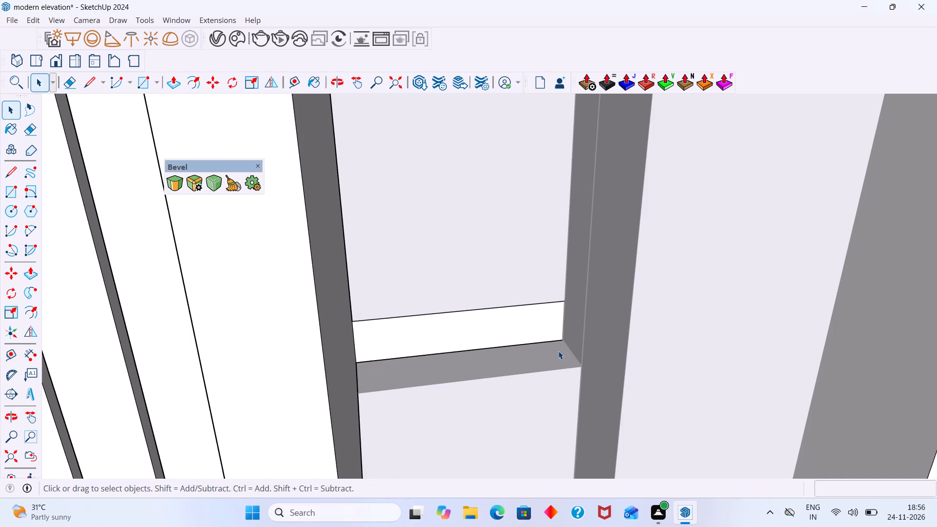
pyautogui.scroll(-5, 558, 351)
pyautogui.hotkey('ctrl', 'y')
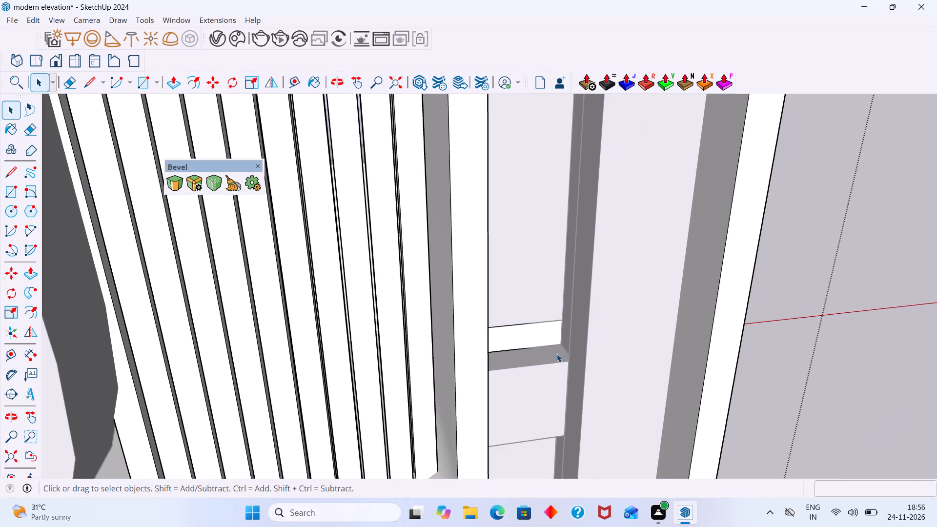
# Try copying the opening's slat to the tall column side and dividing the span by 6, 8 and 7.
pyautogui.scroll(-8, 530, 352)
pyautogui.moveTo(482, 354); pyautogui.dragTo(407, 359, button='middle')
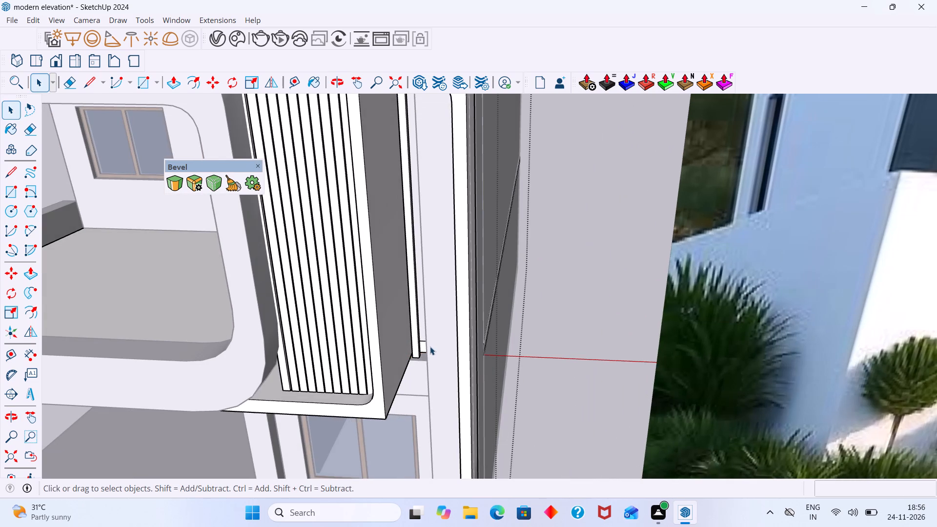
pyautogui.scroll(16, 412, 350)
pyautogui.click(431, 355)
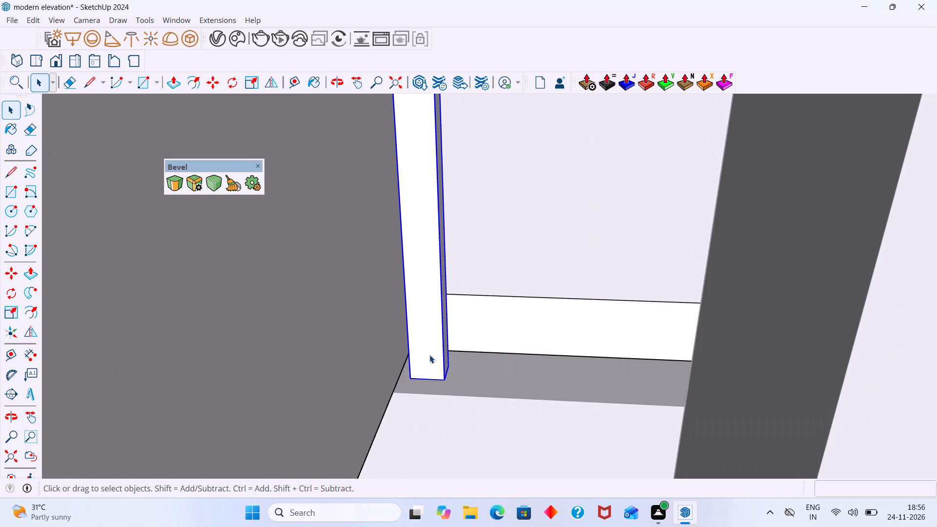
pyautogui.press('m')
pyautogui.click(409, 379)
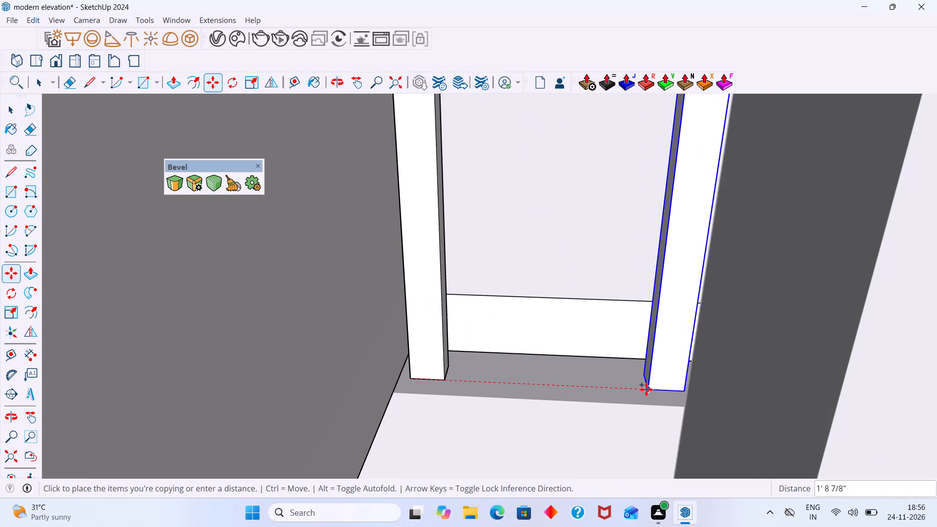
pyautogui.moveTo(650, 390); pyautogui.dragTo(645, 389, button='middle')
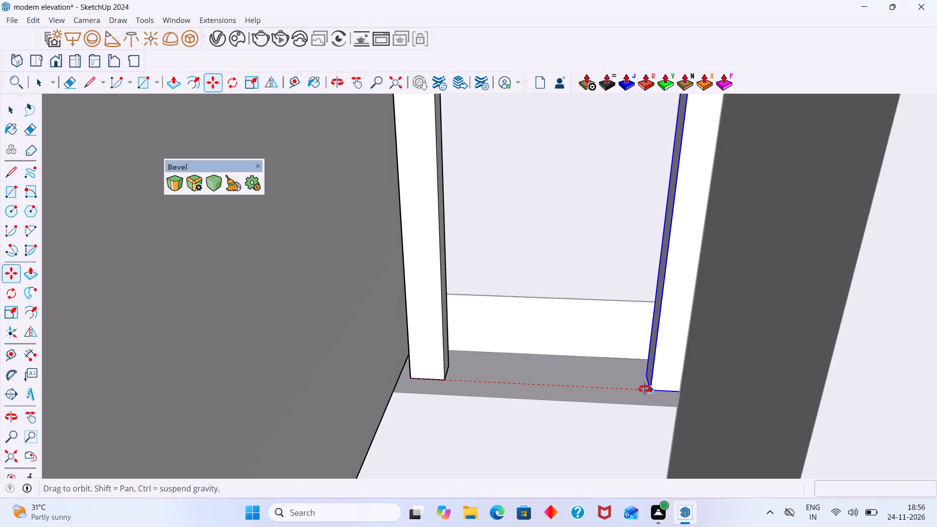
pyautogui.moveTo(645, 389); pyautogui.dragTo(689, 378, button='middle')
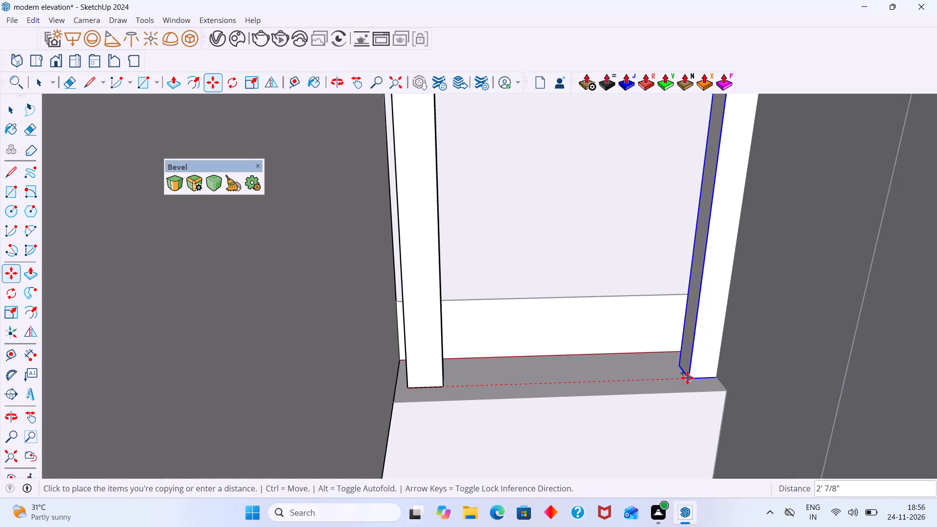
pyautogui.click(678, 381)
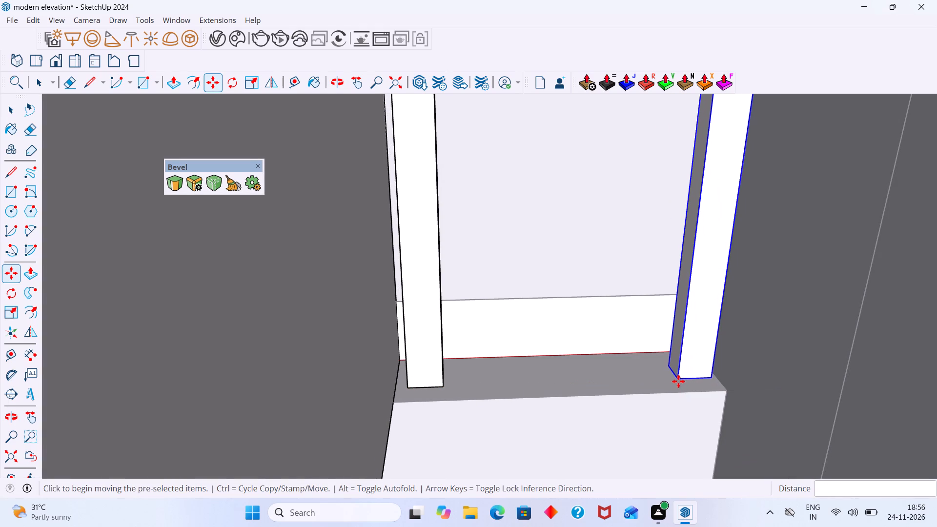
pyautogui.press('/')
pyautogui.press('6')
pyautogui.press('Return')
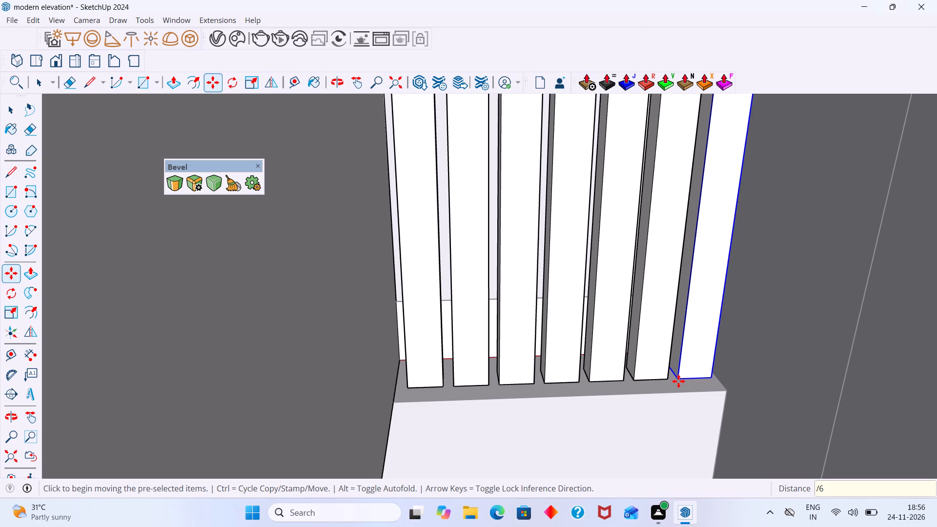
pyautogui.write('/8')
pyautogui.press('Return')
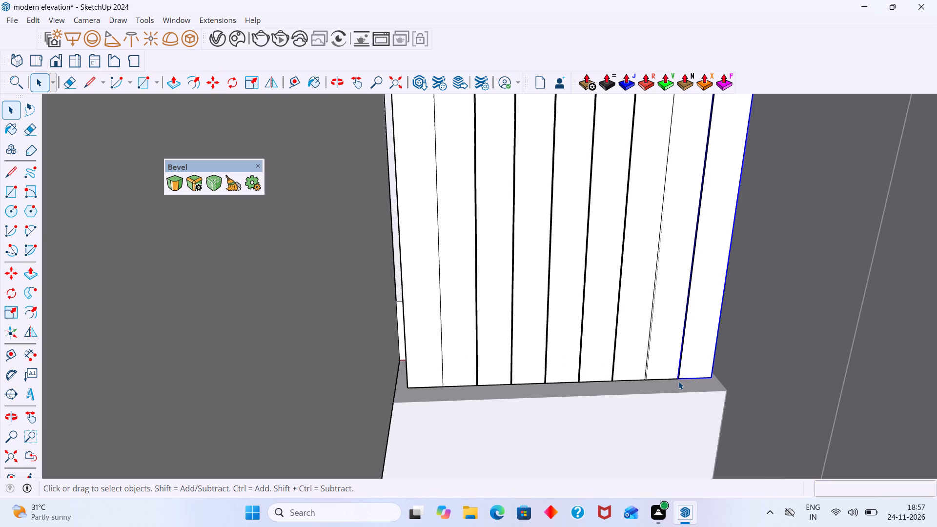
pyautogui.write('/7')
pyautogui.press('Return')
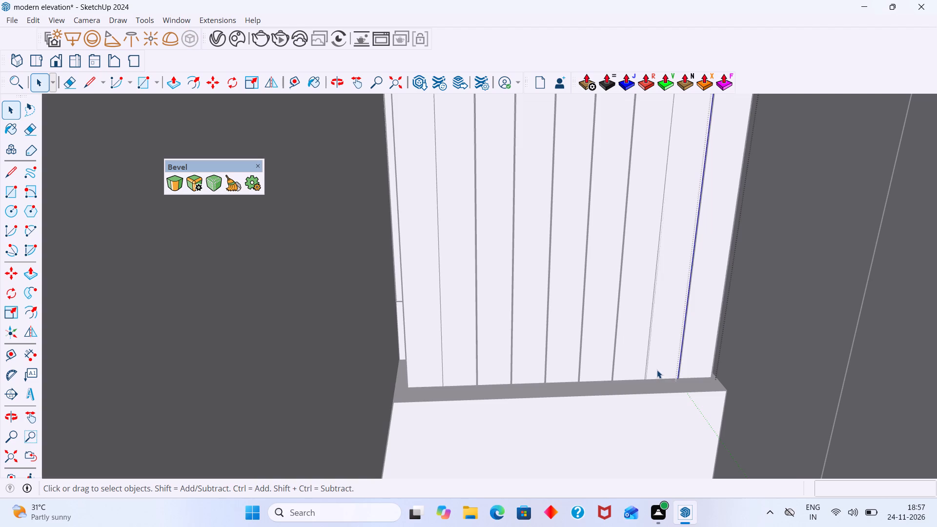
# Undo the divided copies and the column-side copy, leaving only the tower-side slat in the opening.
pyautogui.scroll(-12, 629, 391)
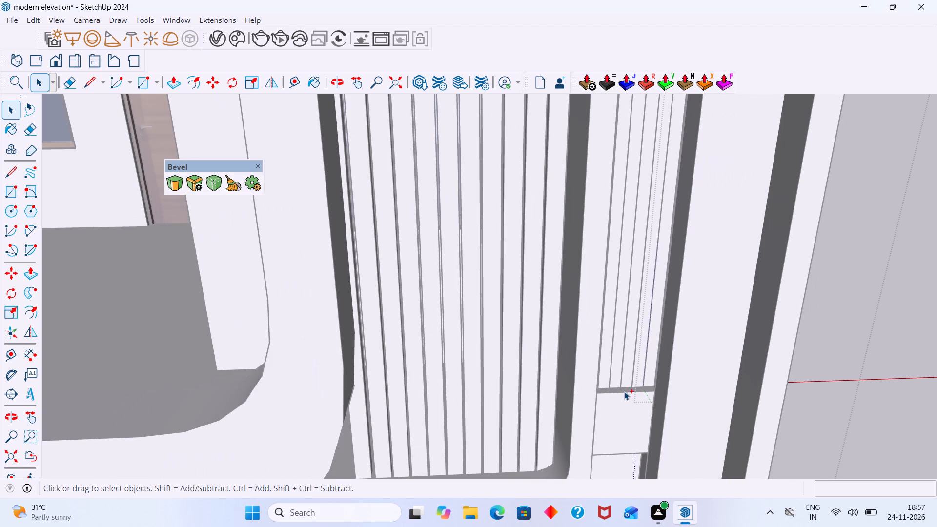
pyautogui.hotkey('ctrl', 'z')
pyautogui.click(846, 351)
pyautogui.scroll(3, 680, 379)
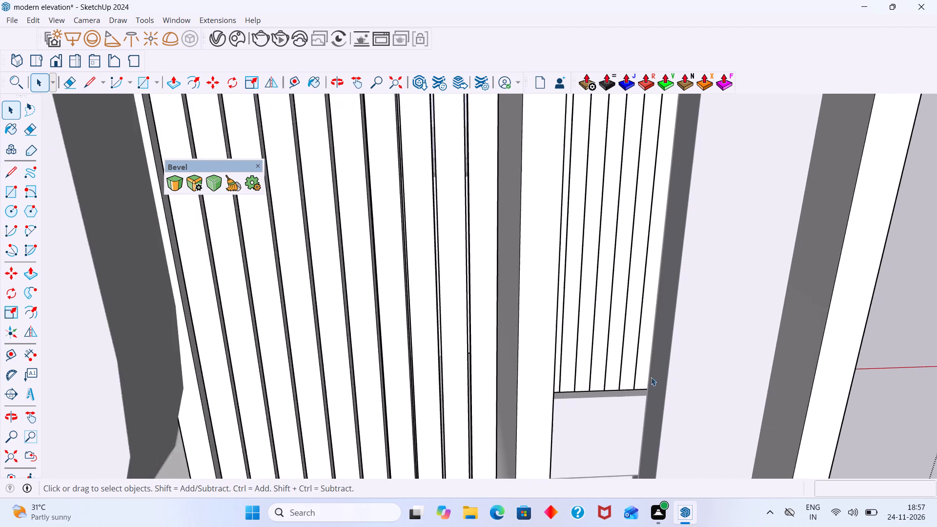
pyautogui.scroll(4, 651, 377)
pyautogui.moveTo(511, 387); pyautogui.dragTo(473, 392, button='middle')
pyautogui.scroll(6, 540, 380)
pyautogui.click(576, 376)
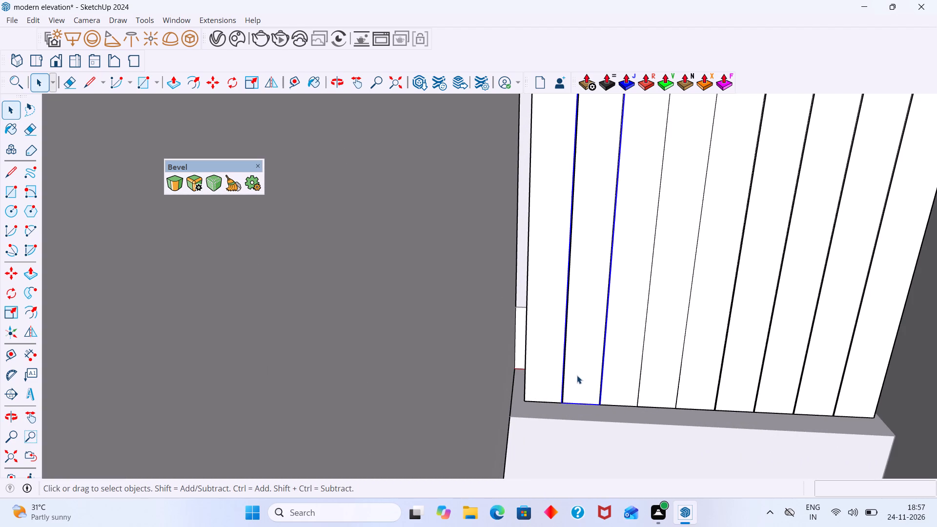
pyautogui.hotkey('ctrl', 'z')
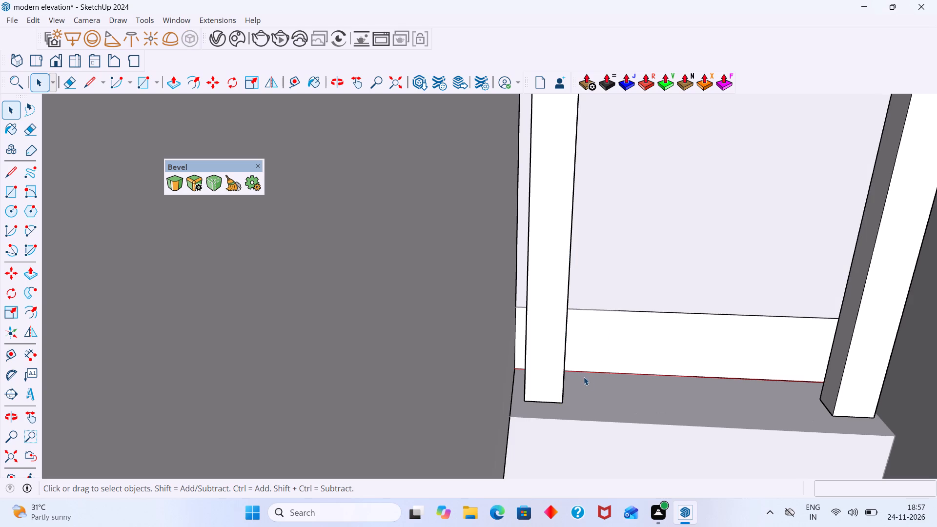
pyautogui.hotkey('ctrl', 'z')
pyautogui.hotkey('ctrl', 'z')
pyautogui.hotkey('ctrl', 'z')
# Copy the opening's tower-side slat about 2' 1/8" to the tall column side and divide the span by 7.
pyautogui.click(558, 388)
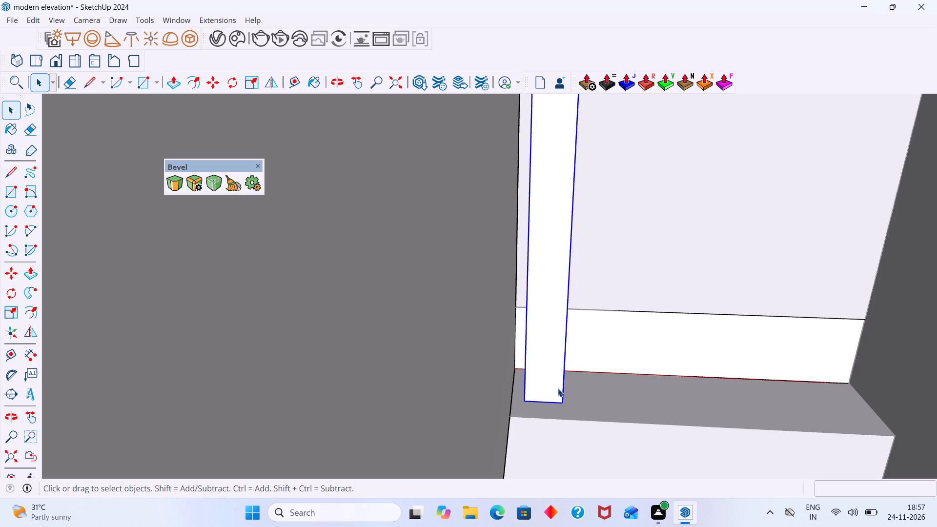
pyautogui.press('m')
pyautogui.click(526, 404)
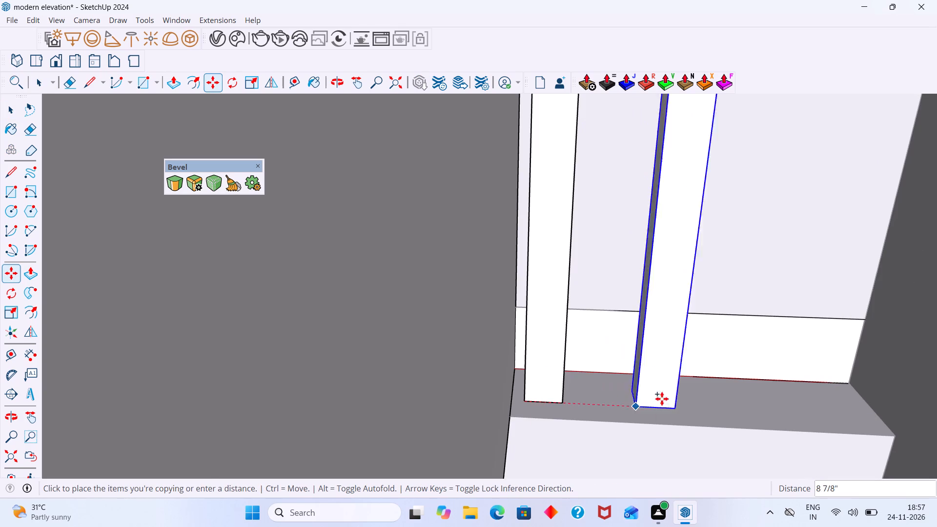
pyautogui.click(835, 413)
pyautogui.write('/7')
pyautogui.press('Return')
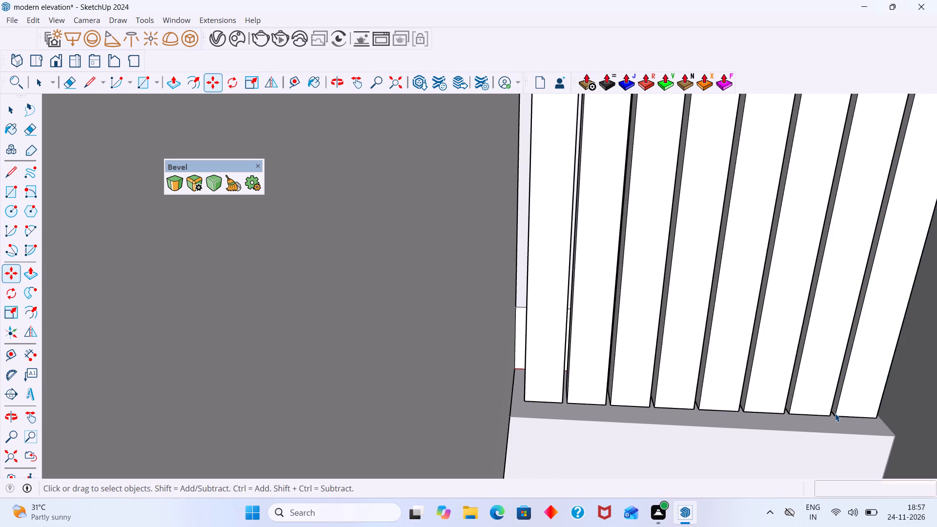
pyautogui.press('space')
# Leave the house group and examine the tower slats and the new slat array from several angles against the reference image.
pyautogui.scroll(-20, 774, 431)
pyautogui.scroll(-4, 774, 431)
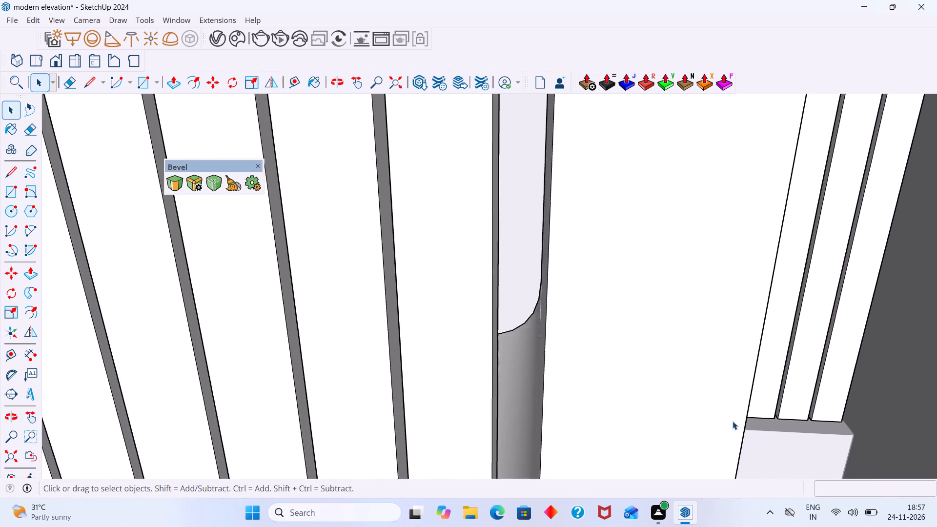
pyautogui.scroll(-20, 733, 421)
pyautogui.scroll(-20, 733, 421)
pyautogui.scroll(-13, 733, 421)
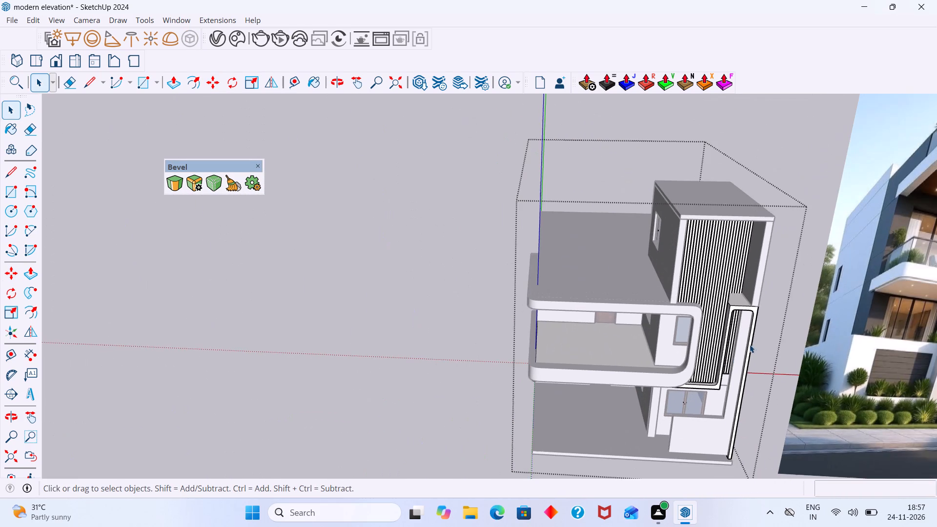
pyautogui.click(792, 290)
pyautogui.moveTo(796, 296); pyautogui.dragTo(722, 226, button='middle')
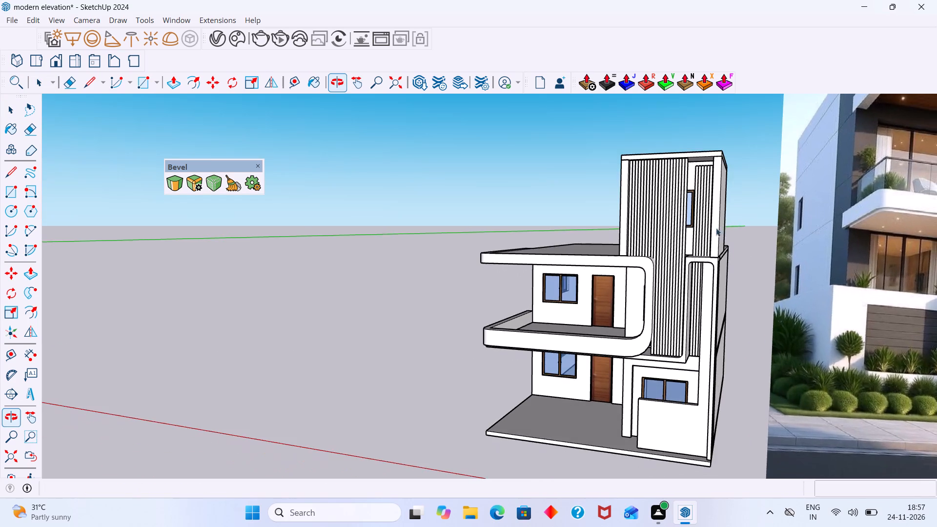
pyautogui.scroll(10, 684, 258)
pyautogui.moveTo(698, 243); pyautogui.dragTo(747, 263, button='middle')
pyautogui.scroll(3, 752, 267)
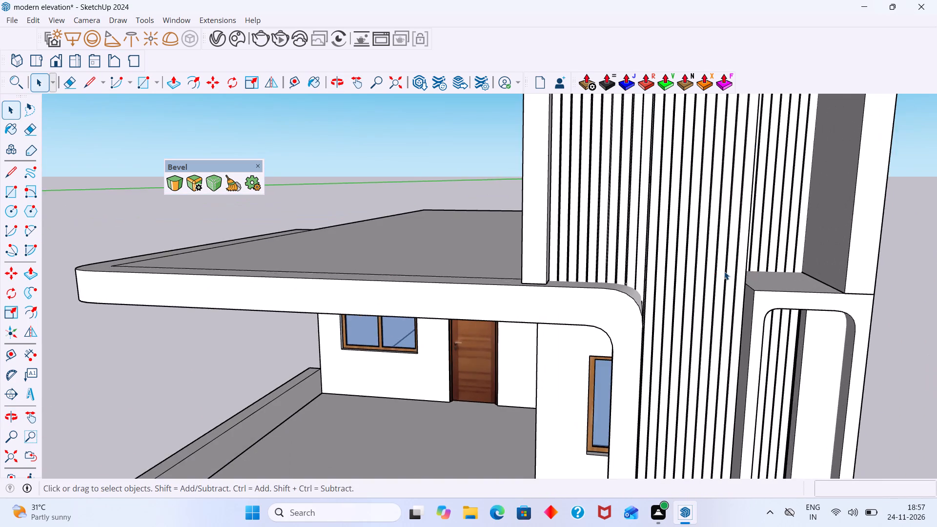
pyautogui.moveTo(724, 271); pyautogui.dragTo(618, 280, button='middle')
pyautogui.scroll(4, 737, 286)
pyautogui.moveTo(741, 288); pyautogui.dragTo(773, 303, button='middle')
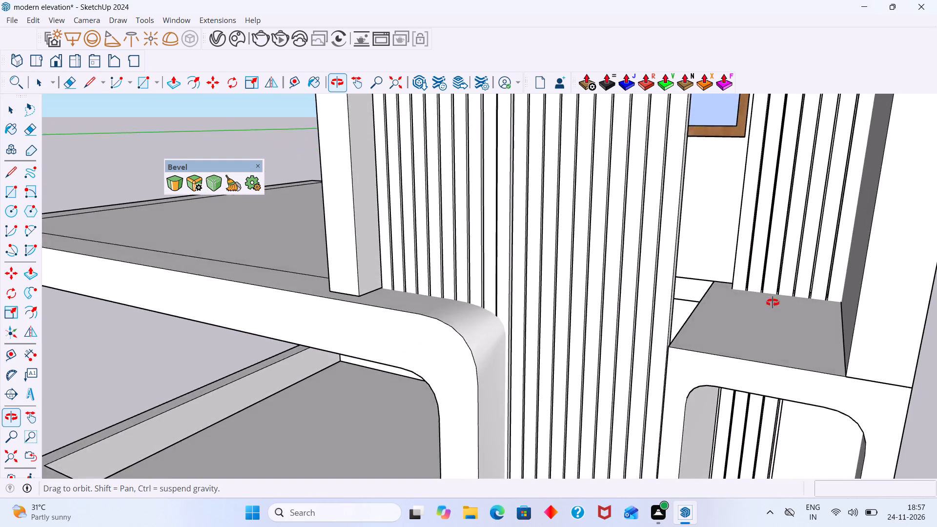
pyautogui.moveTo(773, 303); pyautogui.dragTo(761, 238, button='middle')
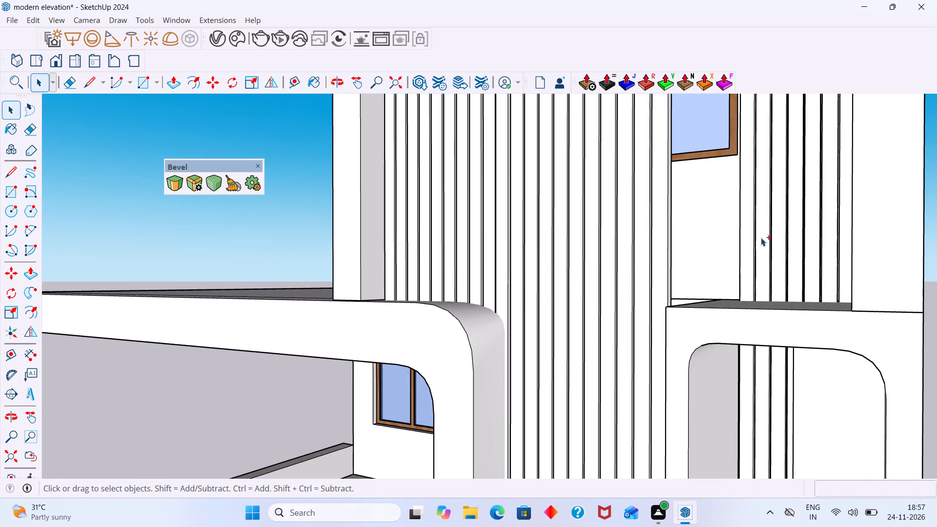
pyautogui.scroll(-15, 768, 259)
pyautogui.moveTo(768, 300); pyautogui.dragTo(774, 306, button='middle')
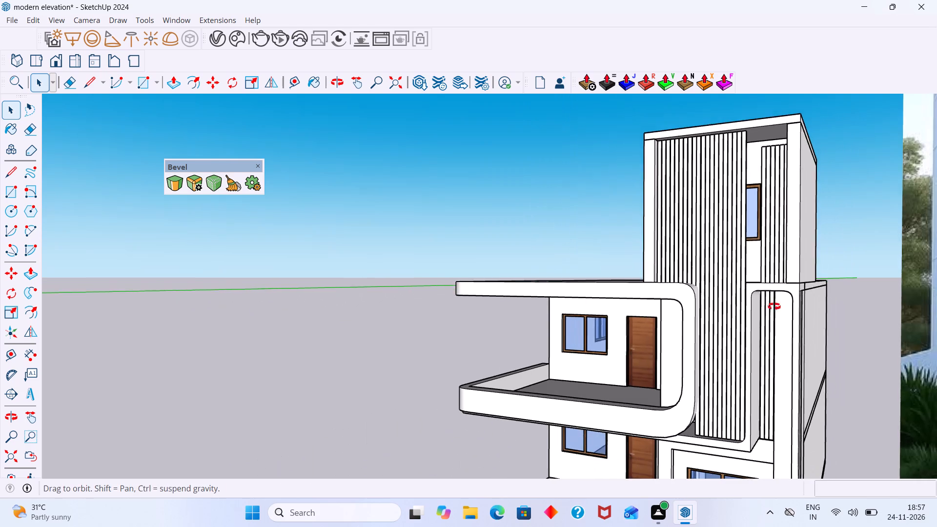
pyautogui.moveTo(774, 306); pyautogui.dragTo(794, 311, button='middle')
pyautogui.scroll(11, 776, 187)
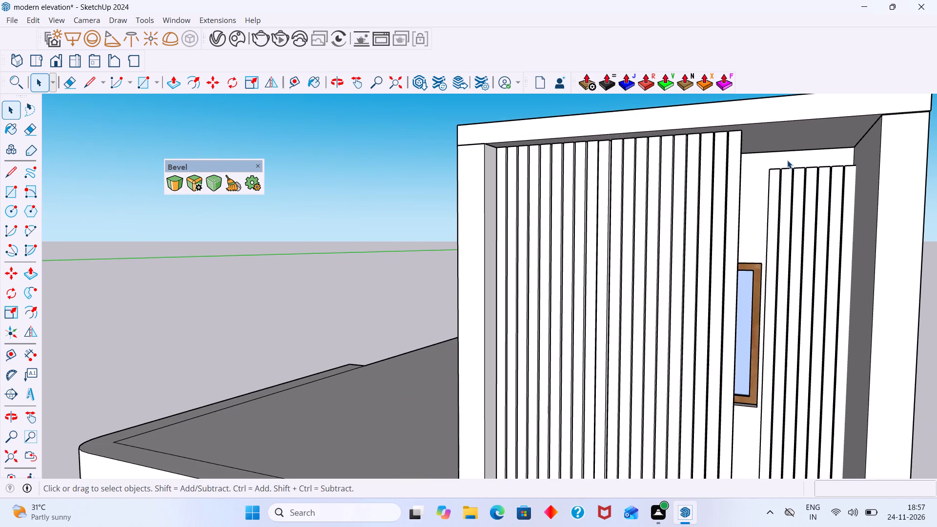
pyautogui.moveTo(770, 185); pyautogui.dragTo(785, 191, button='middle')
pyautogui.scroll(-5, 791, 195)
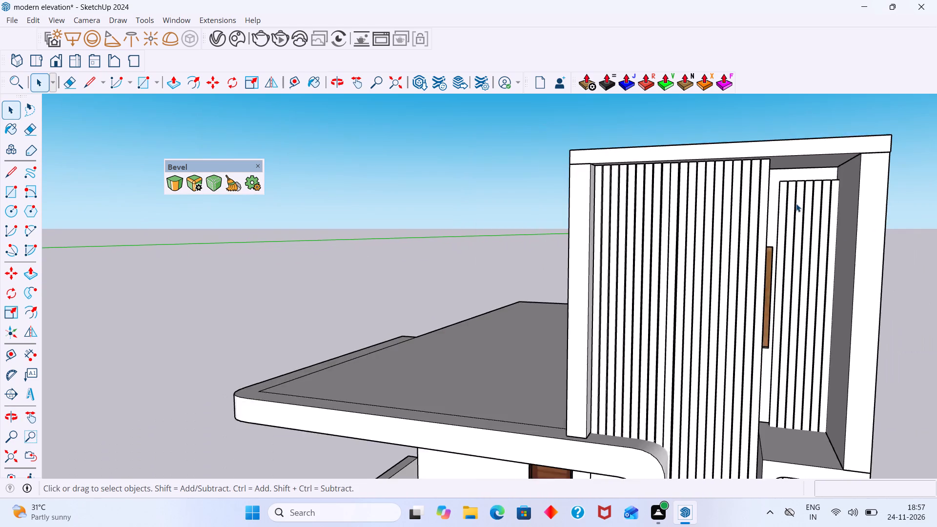
pyautogui.scroll(-3, 796, 203)
pyautogui.scroll(-9, 797, 251)
pyautogui.keyDown('shift'); pyautogui.moveTo(788, 257); pyautogui.dragTo(684, 255, button='middle'); pyautogui.keyUp('shift')
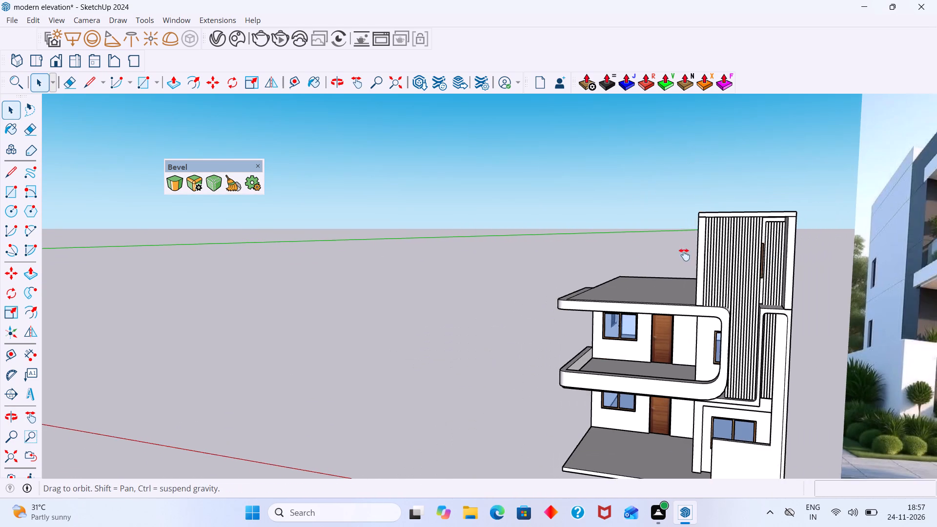
pyautogui.keyDown('shift'); pyautogui.moveTo(684, 255); pyautogui.dragTo(453, 251, button='middle'); pyautogui.keyUp('shift')
pyautogui.scroll(5, 488, 247)
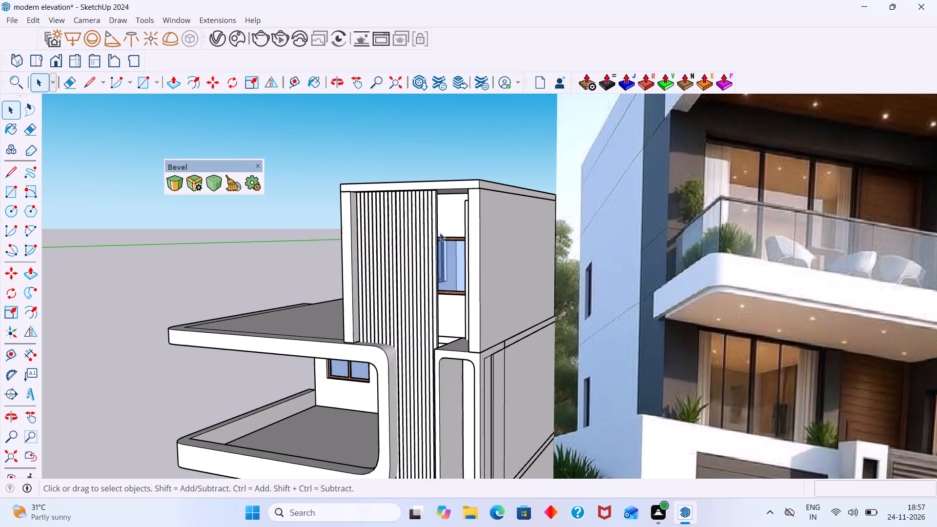
pyautogui.moveTo(440, 233); pyautogui.dragTo(449, 234, button='middle')
pyautogui.scroll(-6, 455, 234)
pyautogui.moveTo(463, 235); pyautogui.dragTo(471, 245, button='middle')
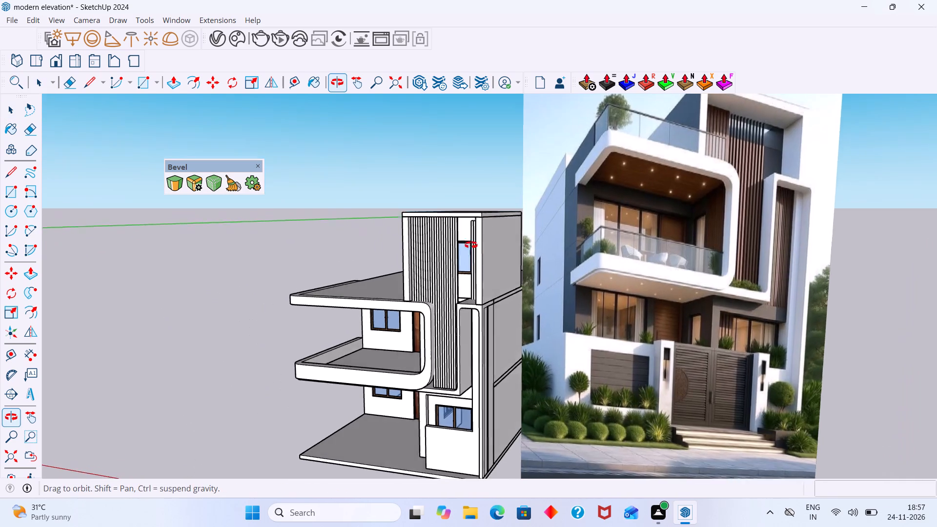
pyautogui.moveTo(471, 245); pyautogui.dragTo(526, 256, button='middle')
pyautogui.scroll(17, 505, 227)
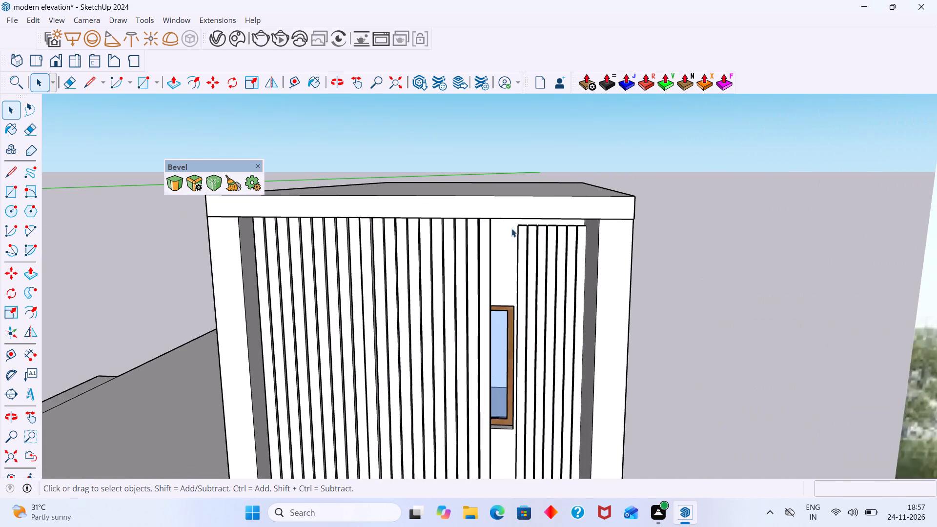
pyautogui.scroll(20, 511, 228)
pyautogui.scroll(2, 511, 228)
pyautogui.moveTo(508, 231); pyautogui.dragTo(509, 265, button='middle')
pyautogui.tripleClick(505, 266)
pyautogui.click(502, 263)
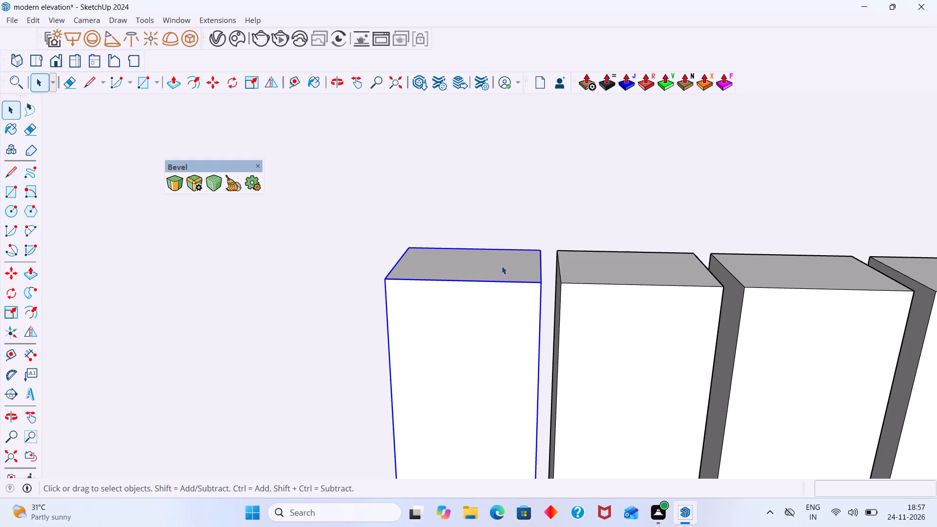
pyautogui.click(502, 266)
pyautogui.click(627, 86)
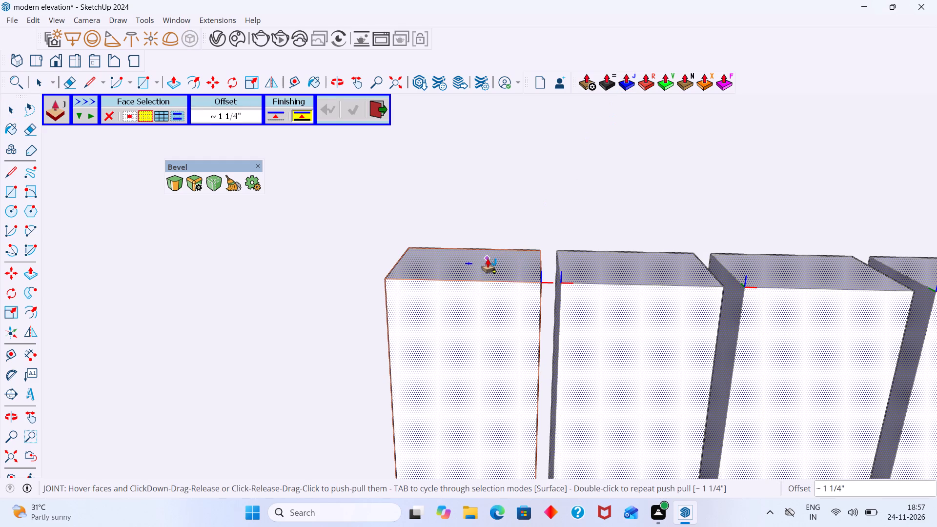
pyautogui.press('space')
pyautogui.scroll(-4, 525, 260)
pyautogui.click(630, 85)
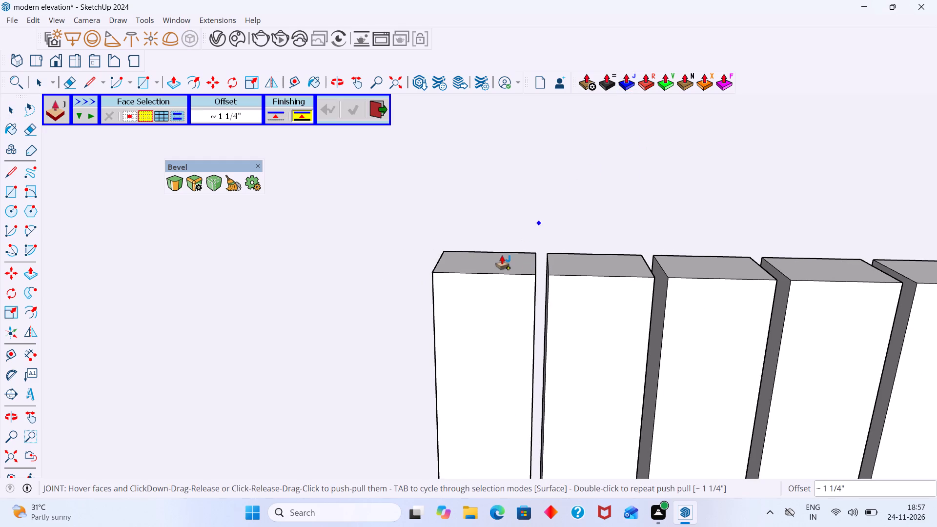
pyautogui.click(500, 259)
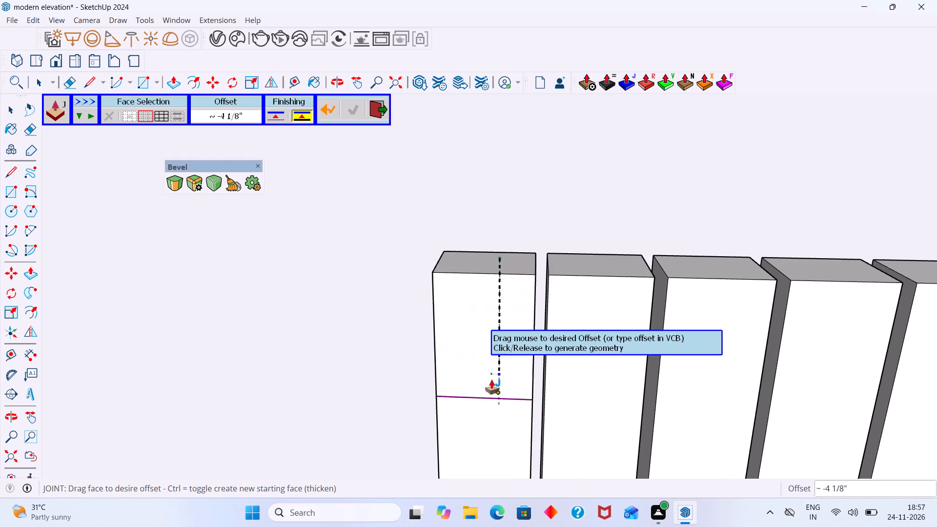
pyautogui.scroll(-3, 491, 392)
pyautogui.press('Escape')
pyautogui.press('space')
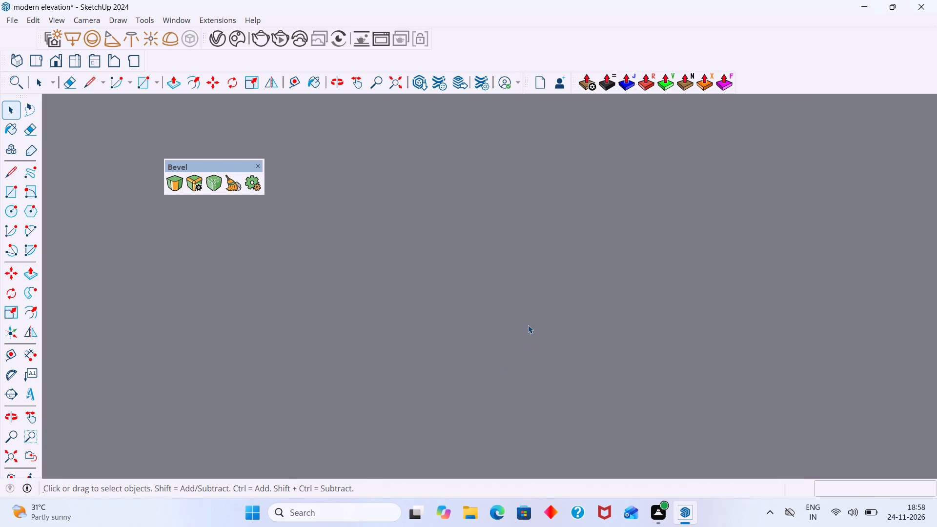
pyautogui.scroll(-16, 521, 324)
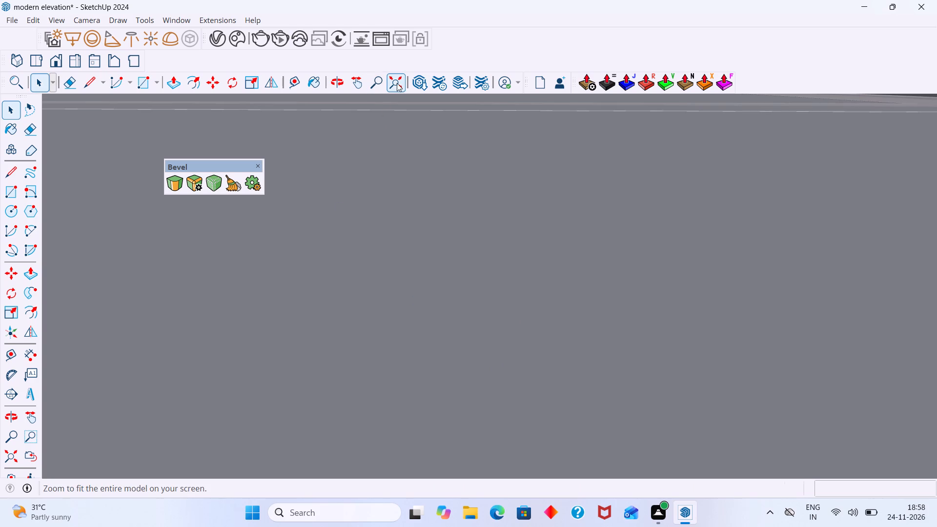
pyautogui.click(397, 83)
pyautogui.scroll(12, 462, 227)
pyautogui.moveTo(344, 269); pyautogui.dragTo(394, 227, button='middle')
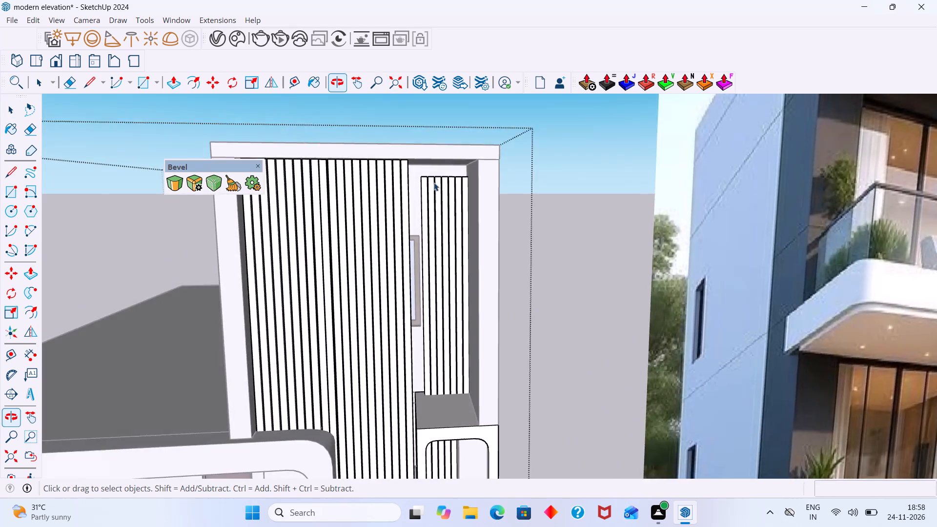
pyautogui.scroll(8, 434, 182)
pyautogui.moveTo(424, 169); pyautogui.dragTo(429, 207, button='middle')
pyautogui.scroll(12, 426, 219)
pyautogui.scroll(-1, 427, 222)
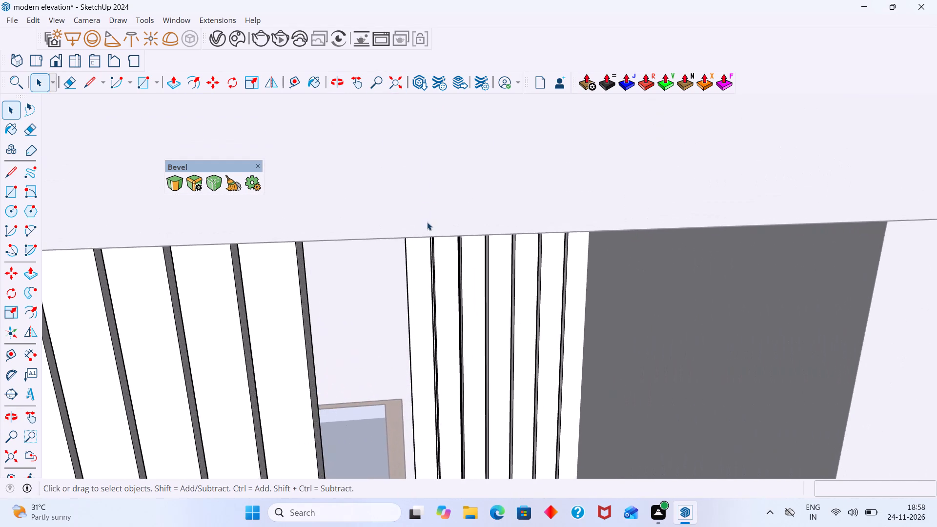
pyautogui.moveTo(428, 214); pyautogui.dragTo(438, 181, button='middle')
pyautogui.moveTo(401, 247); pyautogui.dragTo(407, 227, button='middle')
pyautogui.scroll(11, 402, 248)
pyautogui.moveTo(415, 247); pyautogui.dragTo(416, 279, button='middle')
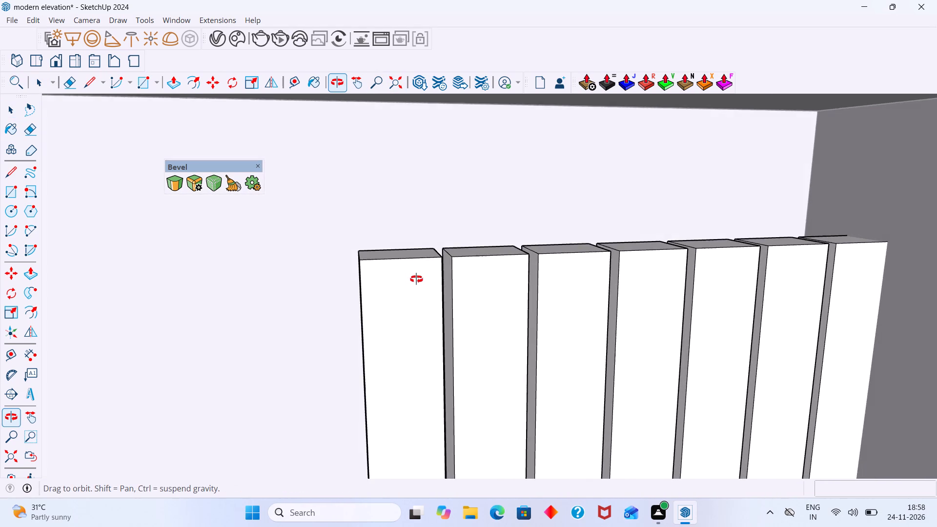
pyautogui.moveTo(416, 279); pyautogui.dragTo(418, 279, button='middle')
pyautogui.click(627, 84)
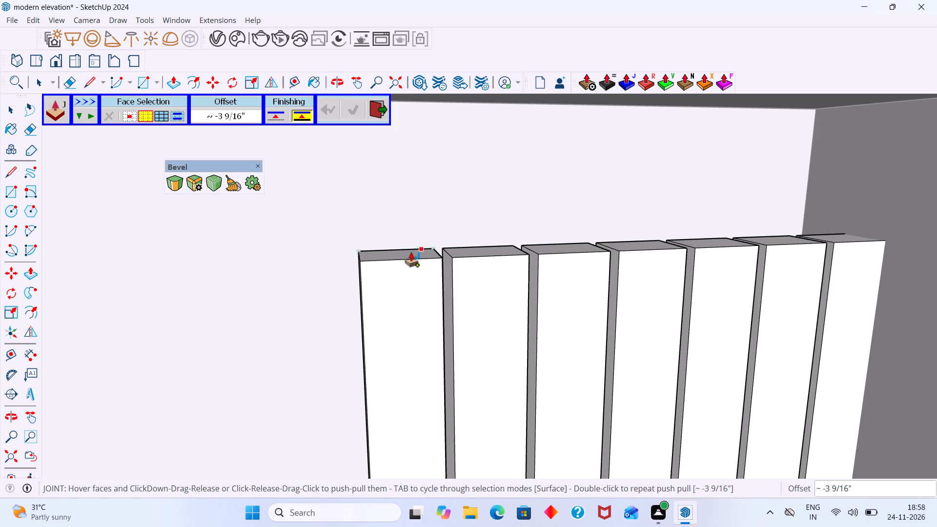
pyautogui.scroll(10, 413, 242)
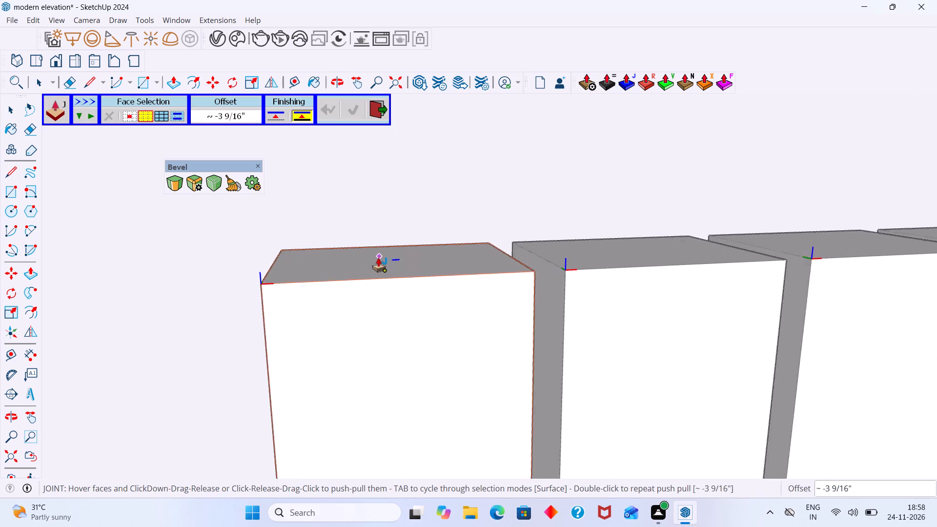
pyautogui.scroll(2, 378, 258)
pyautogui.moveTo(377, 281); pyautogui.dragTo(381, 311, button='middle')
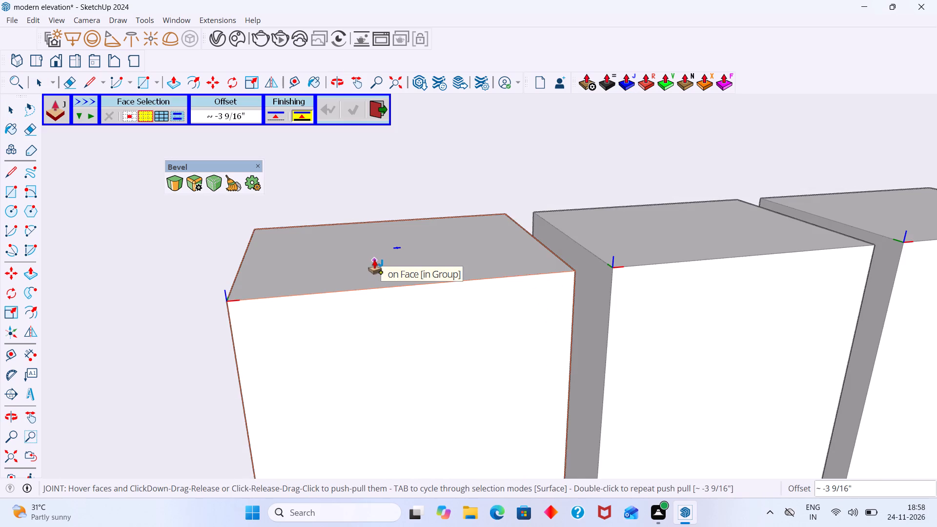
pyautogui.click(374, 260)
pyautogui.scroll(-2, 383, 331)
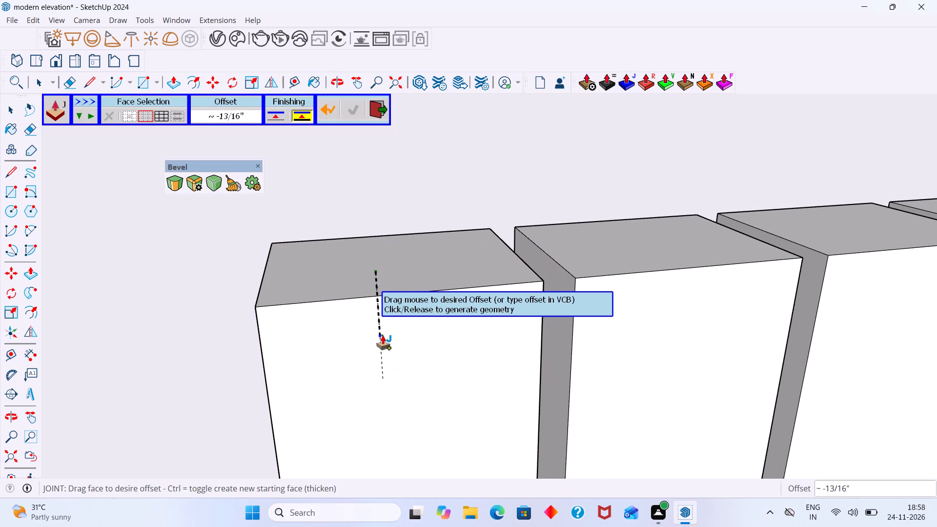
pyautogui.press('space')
# Open the array's tower-side slat for editing and select its top face.
pyautogui.doubleClick(404, 277)
pyautogui.click(413, 273)
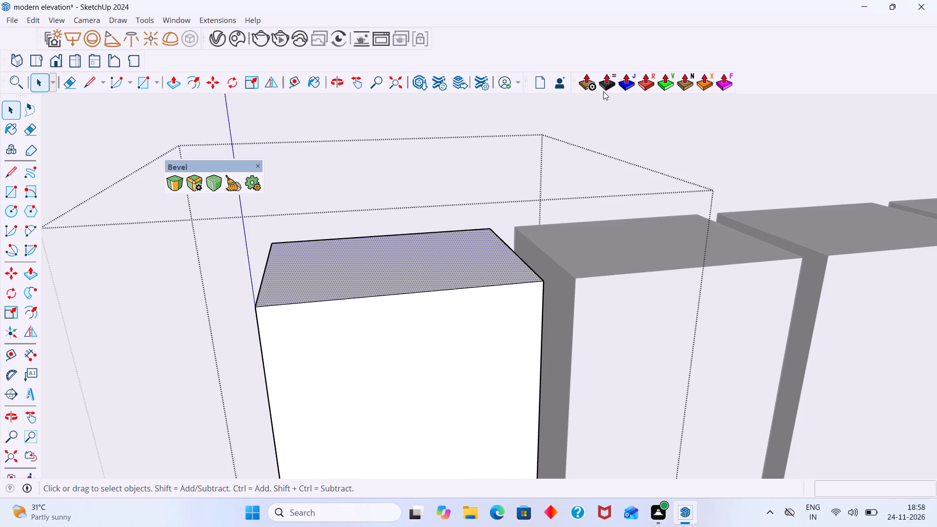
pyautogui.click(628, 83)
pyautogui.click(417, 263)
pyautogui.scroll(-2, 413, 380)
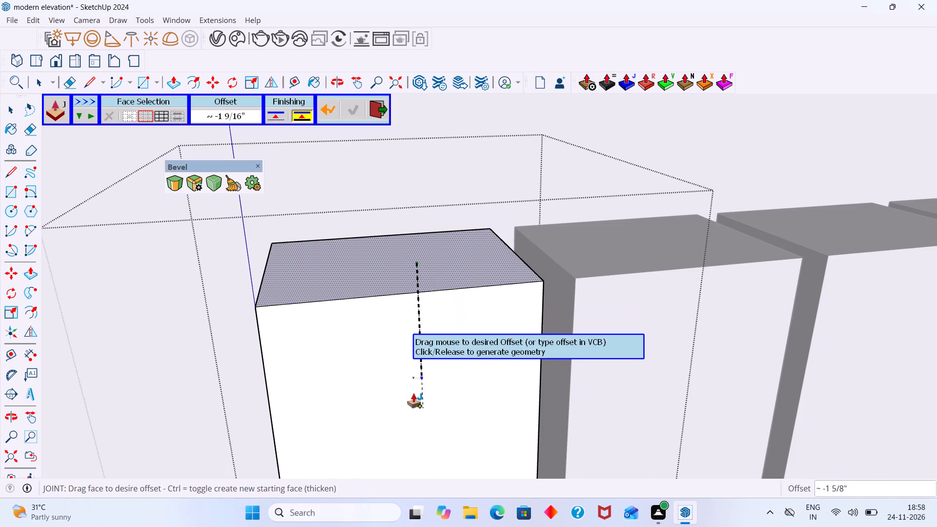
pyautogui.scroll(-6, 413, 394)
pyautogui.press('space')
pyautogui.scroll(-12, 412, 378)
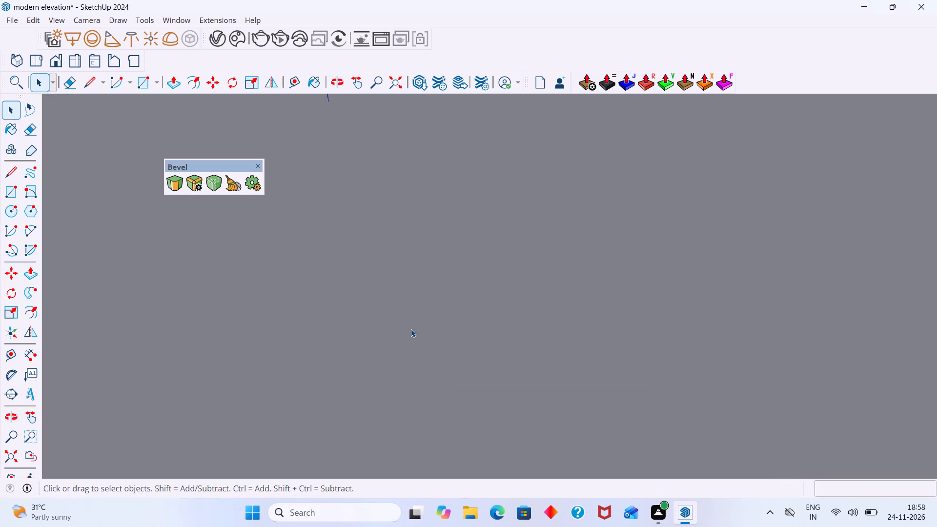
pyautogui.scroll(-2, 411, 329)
# Push the tower-side slat's top face down about 9' 11 7/8" to the top edge of the tall column's opening and leave the slat.
pyautogui.click(394, 87)
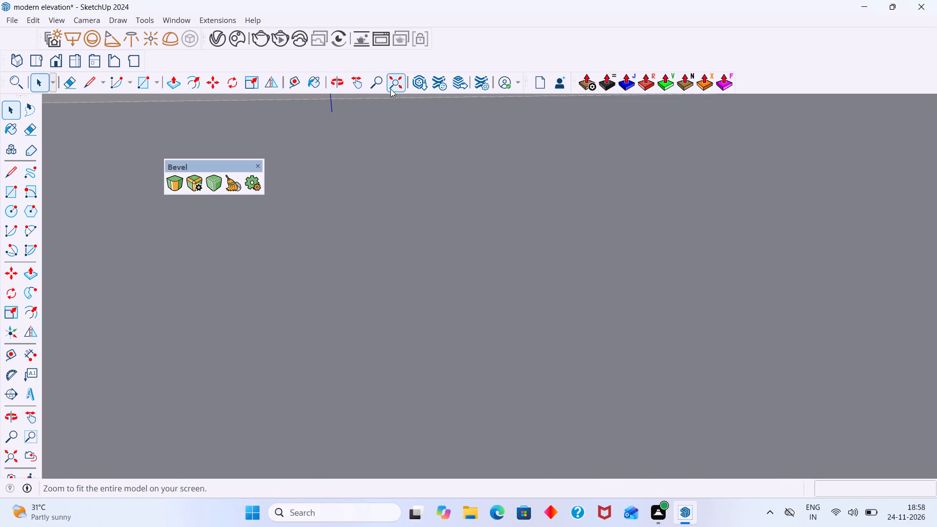
pyautogui.scroll(16, 402, 293)
pyautogui.moveTo(512, 191); pyautogui.dragTo(500, 151, button='middle')
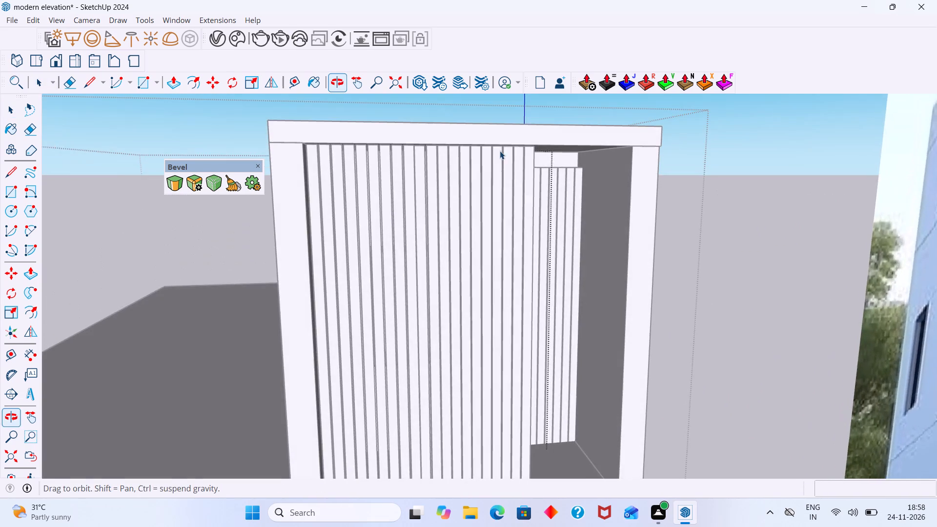
pyautogui.moveTo(500, 151); pyautogui.dragTo(494, 149, button='middle')
pyautogui.scroll(7, 537, 168)
pyautogui.moveTo(553, 160); pyautogui.dragTo(449, 191, button='middle')
pyautogui.scroll(11, 612, 134)
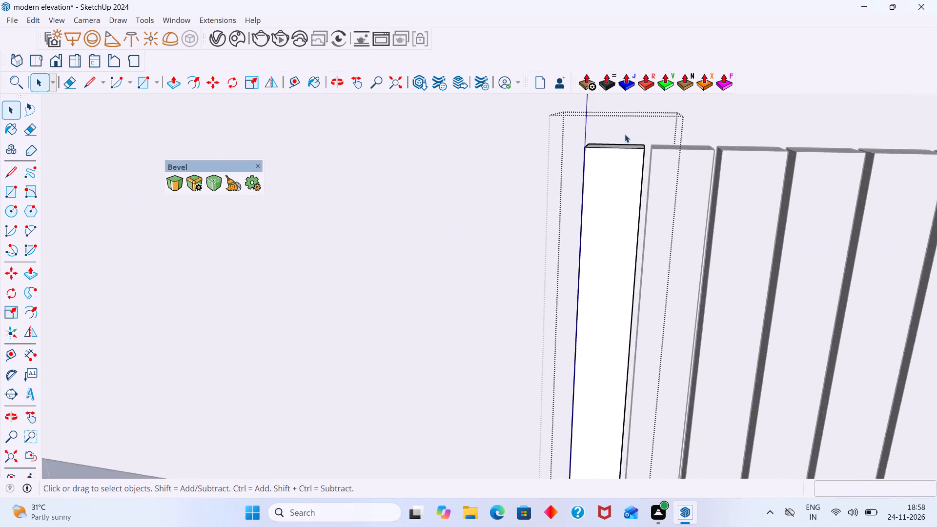
pyautogui.scroll(12, 625, 134)
pyautogui.moveTo(604, 180); pyautogui.dragTo(601, 210, button='middle')
pyautogui.scroll(4, 598, 176)
pyautogui.doubleClick(598, 176)
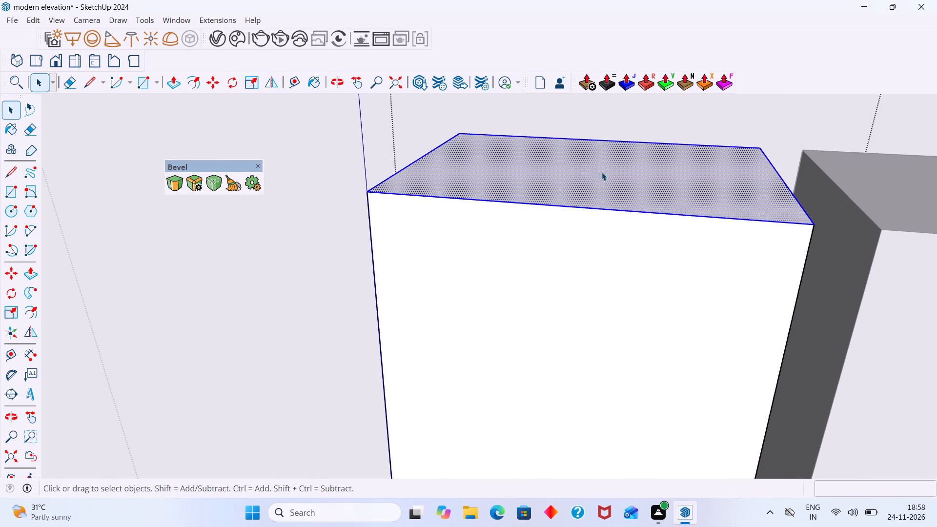
pyautogui.press('p')
pyautogui.click(602, 172)
pyautogui.scroll(-20, 598, 280)
pyautogui.scroll(-2, 598, 280)
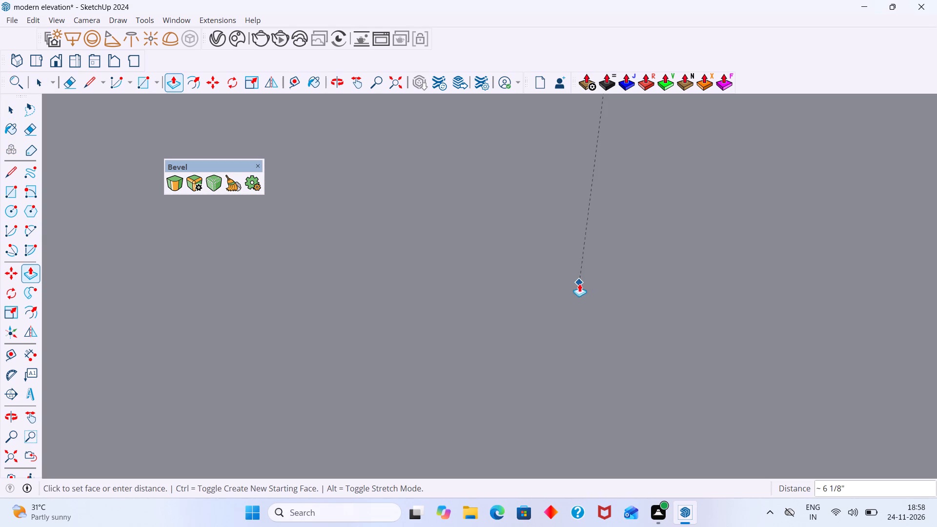
pyautogui.scroll(-20, 579, 284)
pyautogui.scroll(-9, 579, 284)
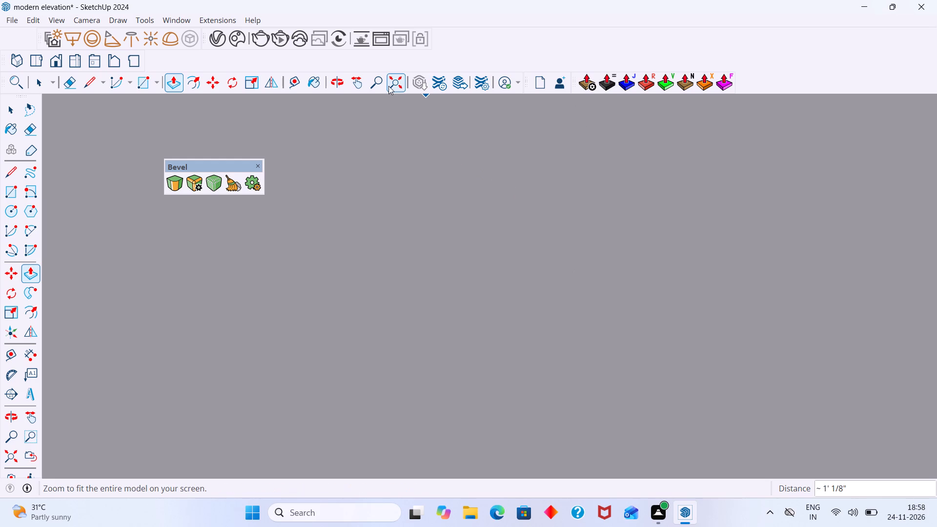
pyautogui.click(388, 85)
pyautogui.scroll(9, 393, 354)
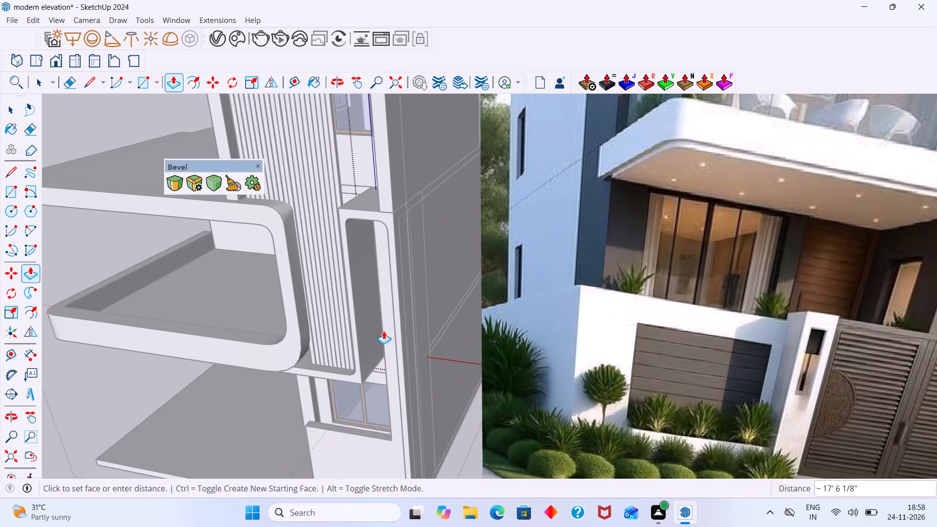
pyautogui.moveTo(384, 331); pyautogui.dragTo(454, 288, button='middle')
pyautogui.scroll(7, 467, 333)
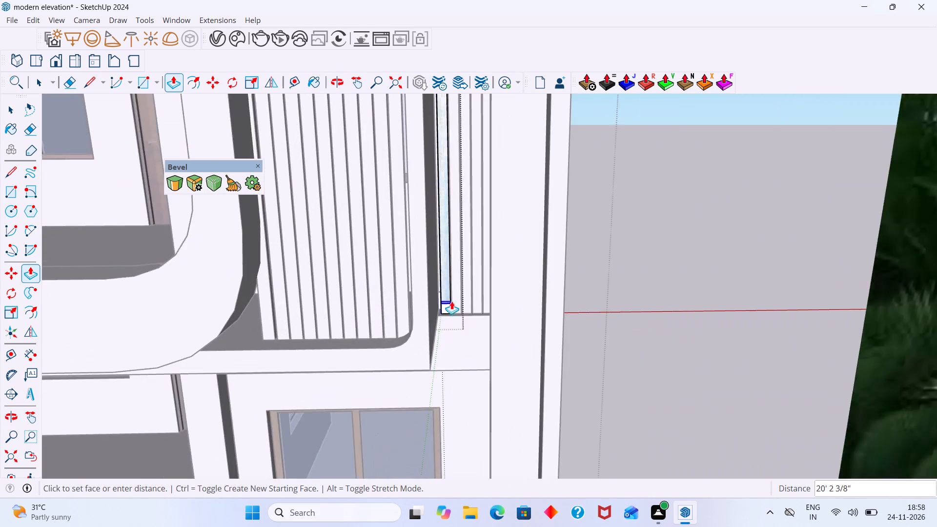
pyautogui.scroll(6, 451, 301)
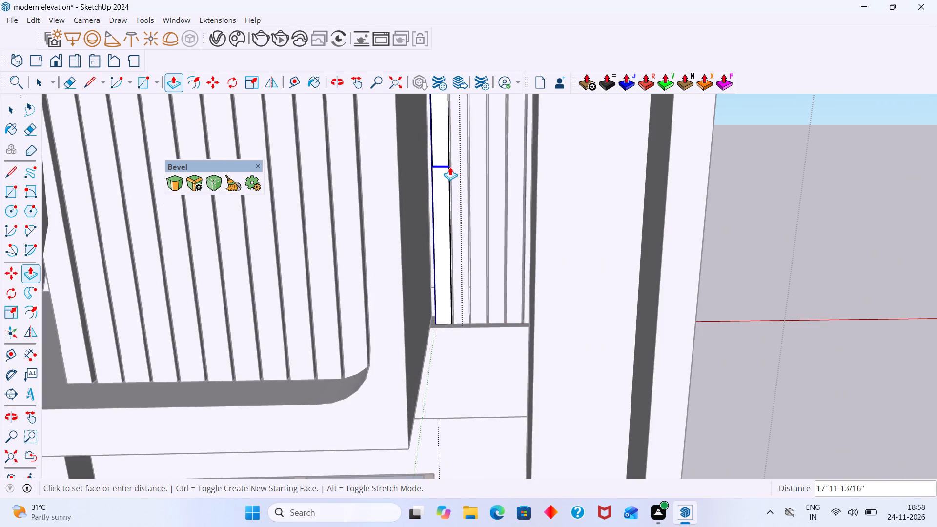
pyautogui.moveTo(449, 159); pyautogui.dragTo(445, 384, button='middle')
pyautogui.scroll(1, 446, 393)
pyautogui.scroll(-5, 444, 212)
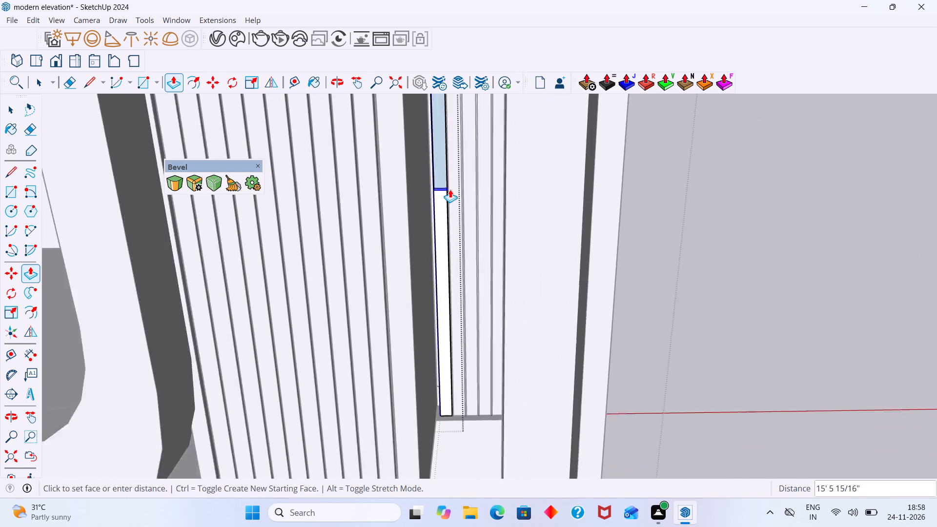
pyautogui.scroll(-2, 450, 189)
pyautogui.moveTo(447, 177); pyautogui.dragTo(452, 331, button='middle')
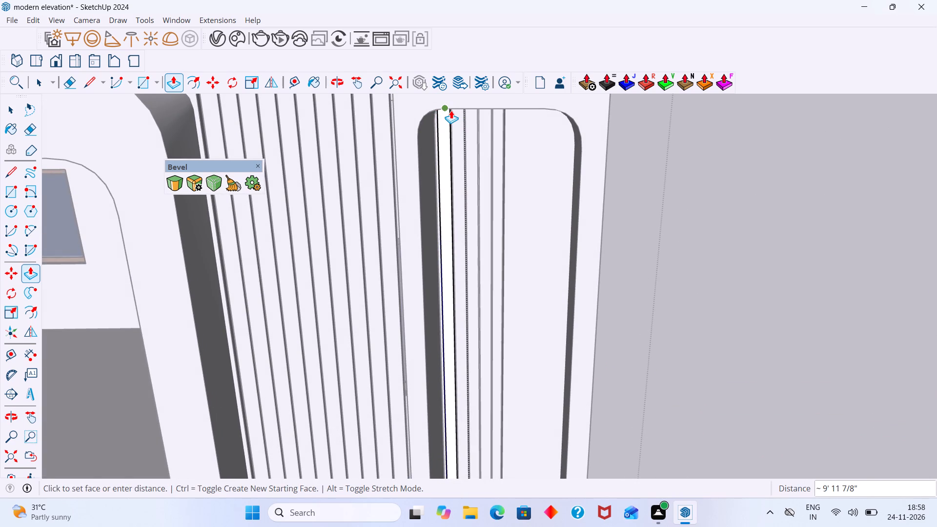
pyautogui.click(451, 110)
pyautogui.press('space')
pyautogui.scroll(-12, 464, 134)
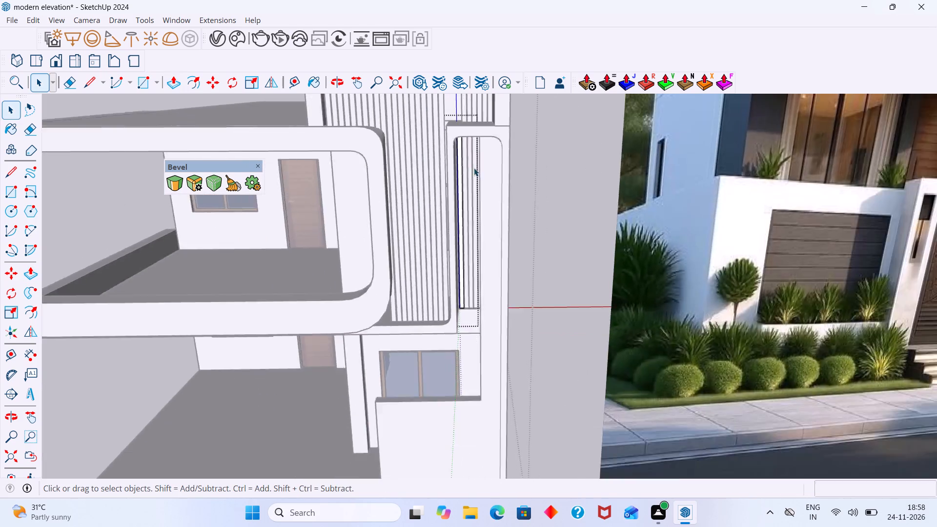
pyautogui.scroll(-5, 474, 168)
pyautogui.click(530, 159)
# Open the second slat from the tower for editing and repeat the same downward push on its top face.
pyautogui.scroll(7, 471, 140)
pyautogui.moveTo(467, 139); pyautogui.dragTo(472, 171, button='middle')
pyautogui.scroll(-3, 475, 160)
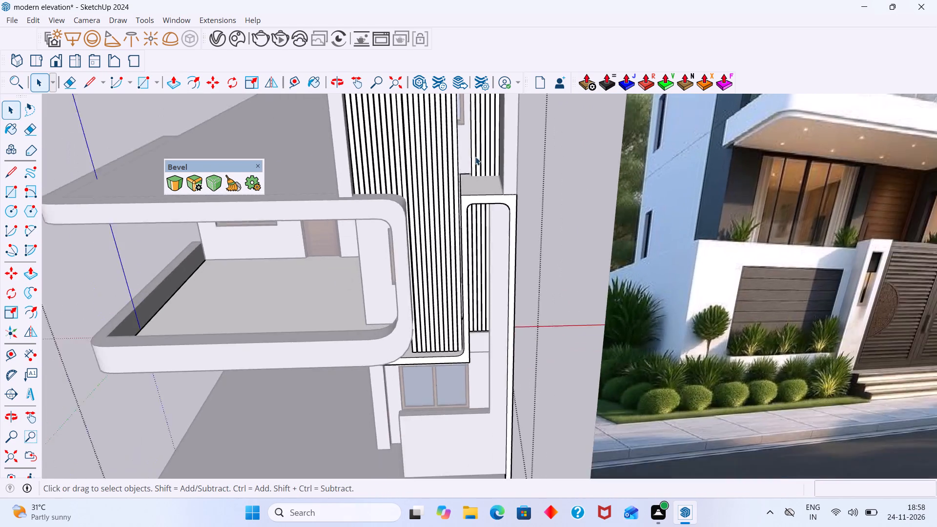
pyautogui.scroll(-2, 475, 157)
pyautogui.moveTo(476, 156); pyautogui.dragTo(453, 289, button='middle')
pyautogui.scroll(5, 460, 189)
pyautogui.moveTo(439, 184); pyautogui.dragTo(430, 139, button='middle')
pyautogui.scroll(6, 436, 152)
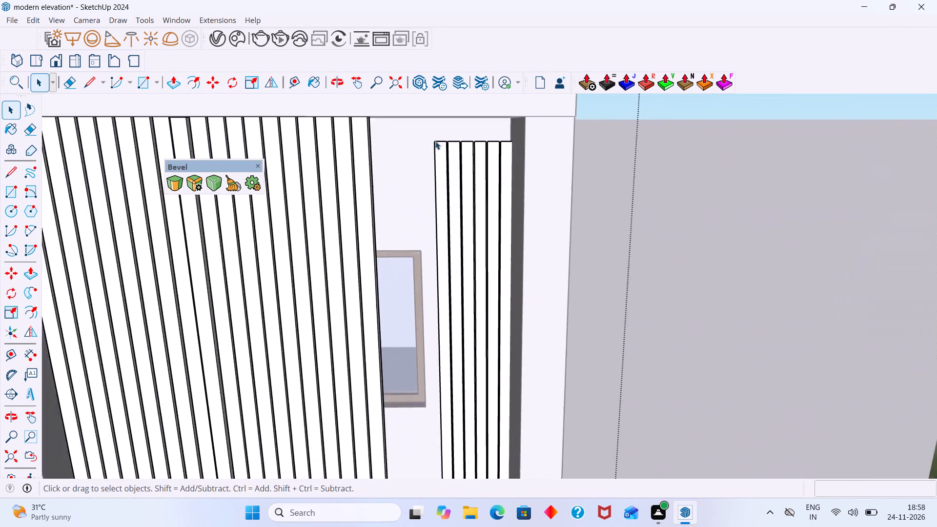
pyautogui.scroll(3, 435, 141)
pyautogui.moveTo(434, 139); pyautogui.dragTo(452, 191, button='middle')
pyautogui.scroll(4, 441, 138)
pyautogui.keyDown('shift'); pyautogui.moveTo(440, 135); pyautogui.dragTo(485, 312, button='middle'); pyautogui.keyUp('shift')
pyautogui.keyDown('shift'); pyautogui.scroll(1, 485, 313); pyautogui.keyUp('shift')
pyautogui.moveTo(483, 313); pyautogui.dragTo(478, 208, button='middle')
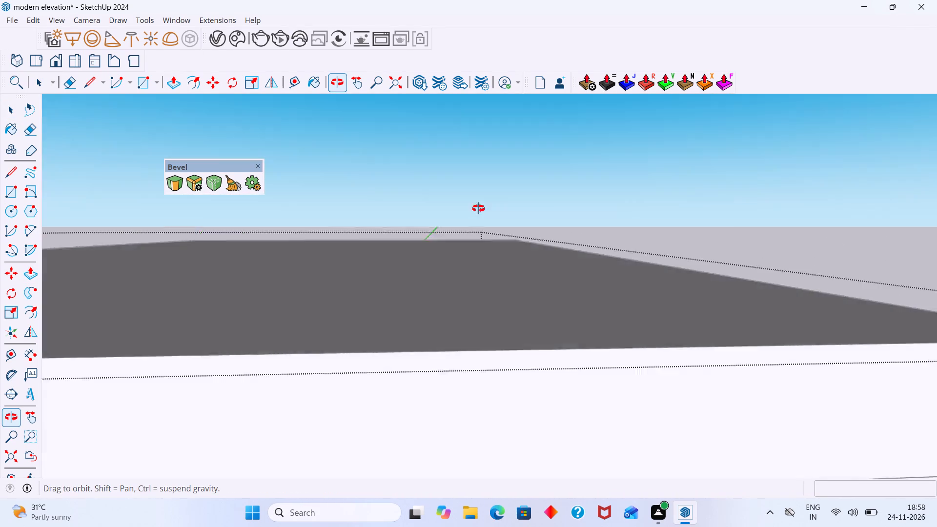
pyautogui.moveTo(478, 208); pyautogui.dragTo(478, 196, button='middle')
pyautogui.keyDown('shift'); pyautogui.moveTo(468, 280); pyautogui.dragTo(491, 190, button='middle'); pyautogui.keyUp('shift')
pyautogui.moveTo(519, 158); pyautogui.dragTo(521, 244, button='middle')
pyautogui.scroll(1, 547, 170)
pyautogui.keyDown('shift'); pyautogui.moveTo(547, 169); pyautogui.dragTo(536, 249, button='middle'); pyautogui.keyUp('shift')
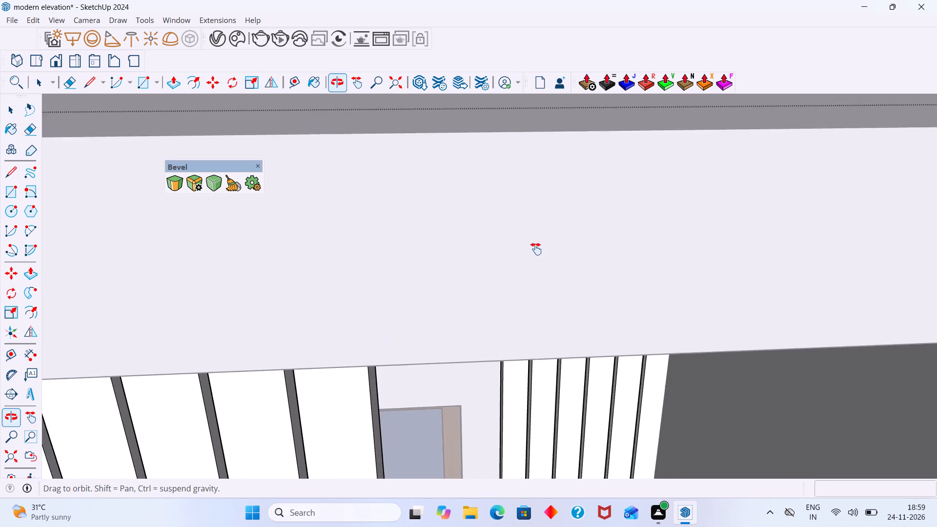
pyautogui.keyDown('shift'); pyautogui.moveTo(536, 249); pyautogui.dragTo(542, 193, button='middle'); pyautogui.keyUp('shift')
pyautogui.scroll(8, 531, 160)
pyautogui.moveTo(533, 132); pyautogui.dragTo(527, 165, button='middle')
pyautogui.scroll(2, 514, 144)
pyautogui.middleClick(513, 143)
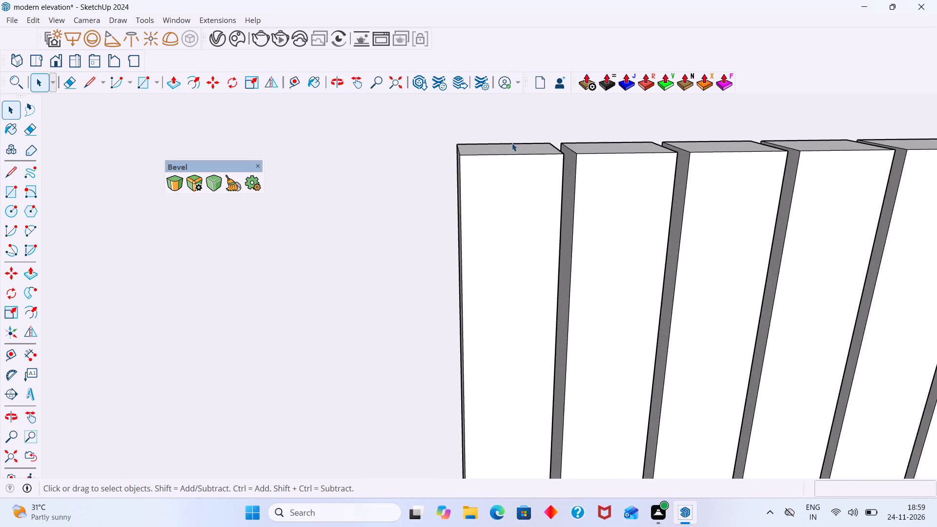
pyautogui.scroll(12, 512, 143)
pyautogui.doubleClick(498, 161)
pyautogui.click(512, 154)
pyautogui.click(515, 159)
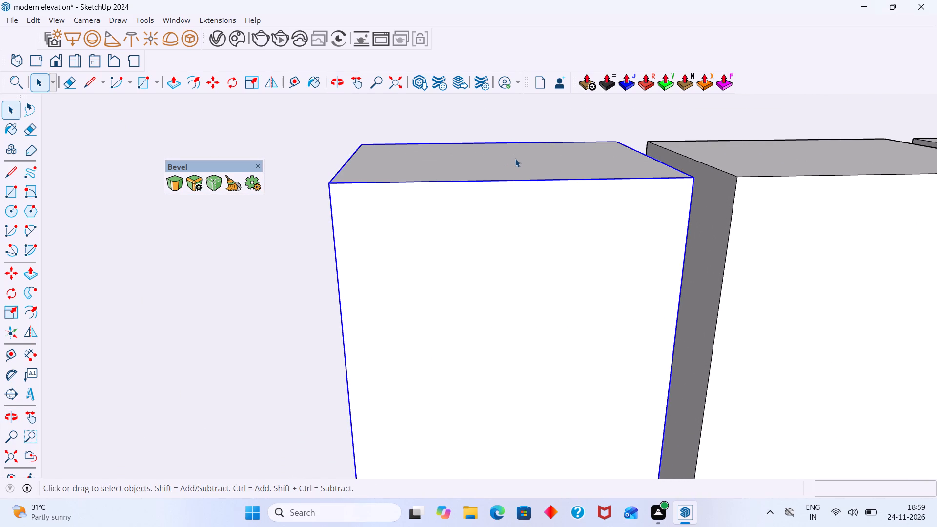
pyautogui.moveTo(512, 167); pyautogui.dragTo(518, 184, button='middle')
pyautogui.doubleClick(515, 170)
pyautogui.click(522, 166)
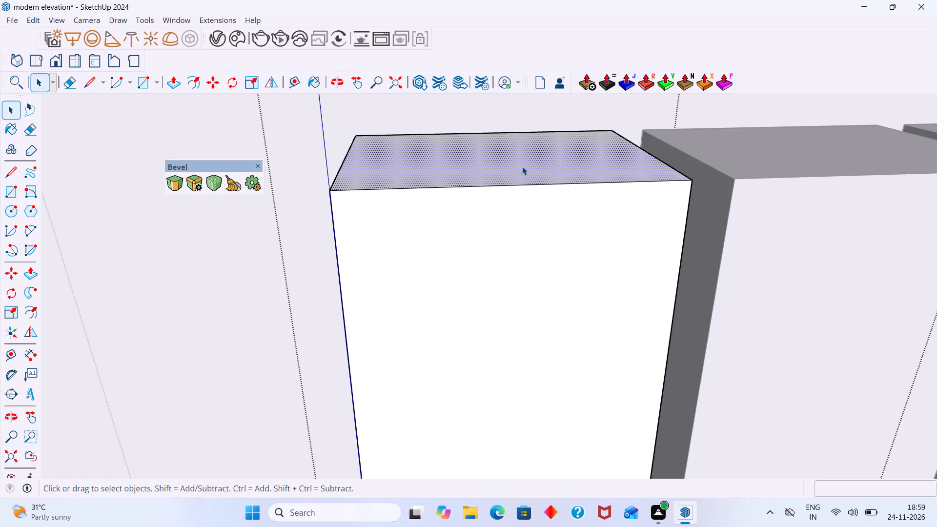
pyautogui.press('p')
pyautogui.doubleClick(522, 166)
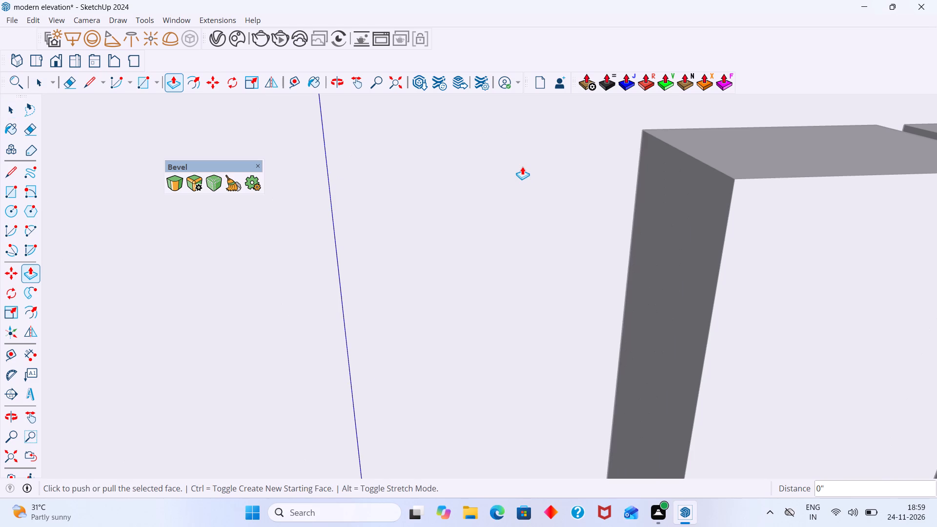
pyautogui.press('space')
# Open the third slat for editing and repeat the same downward push on its top face.
pyautogui.click(729, 160)
pyautogui.doubleClick(741, 160)
pyautogui.click(753, 158)
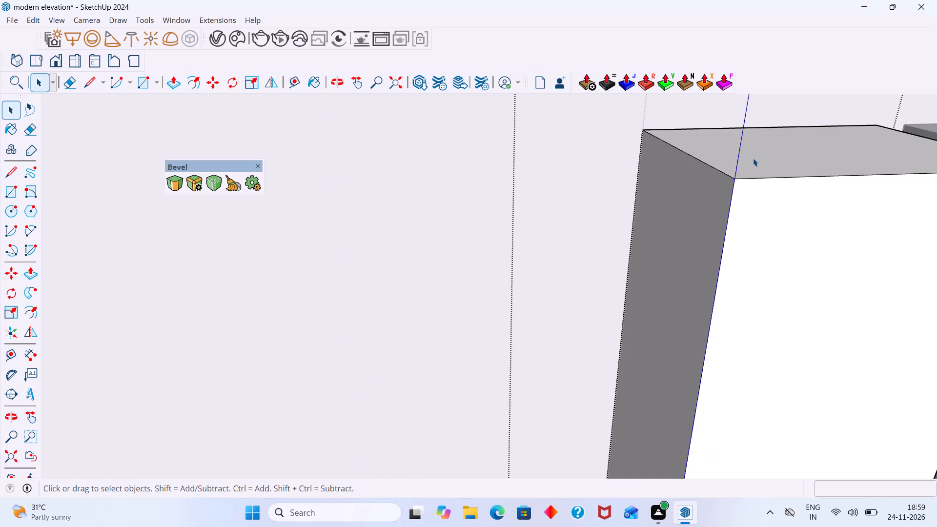
pyautogui.press('p')
pyautogui.doubleClick(753, 158)
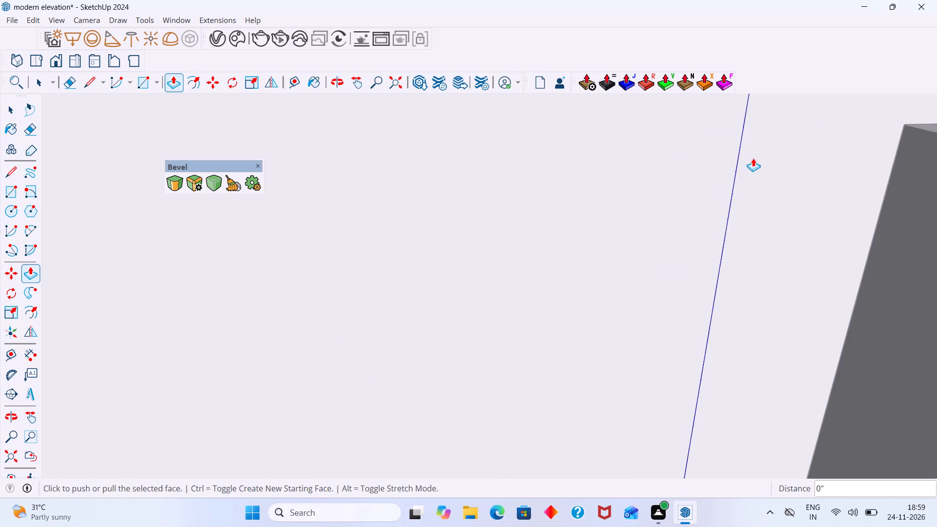
# Push the fourth slat's top face down about 9' 7" to the top of the tall column's opening and leave the slat.
pyautogui.scroll(-2, 751, 158)
pyautogui.keyDown('shift'); pyautogui.moveTo(743, 163); pyautogui.dragTo(498, 194, button='middle'); pyautogui.keyUp('shift')
pyautogui.click(620, 190)
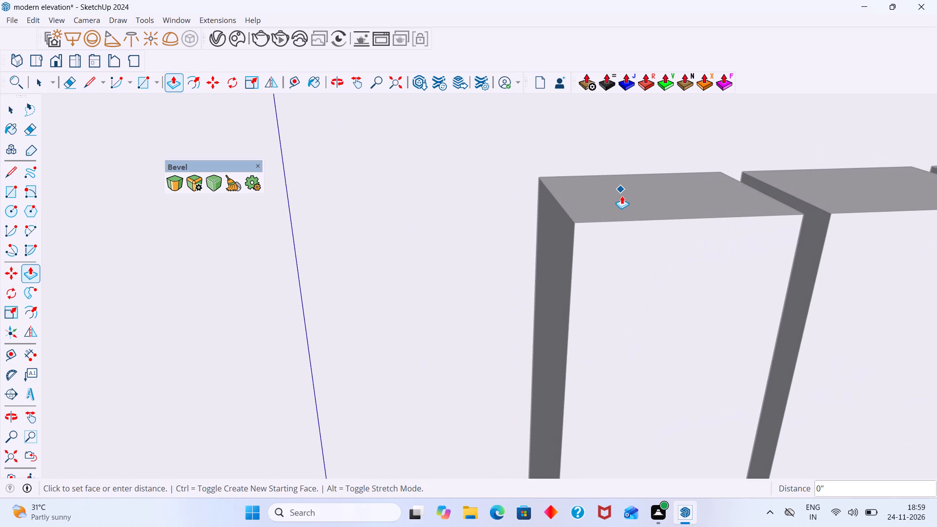
pyautogui.press('space')
pyautogui.doubleClick(632, 204)
pyautogui.click(633, 206)
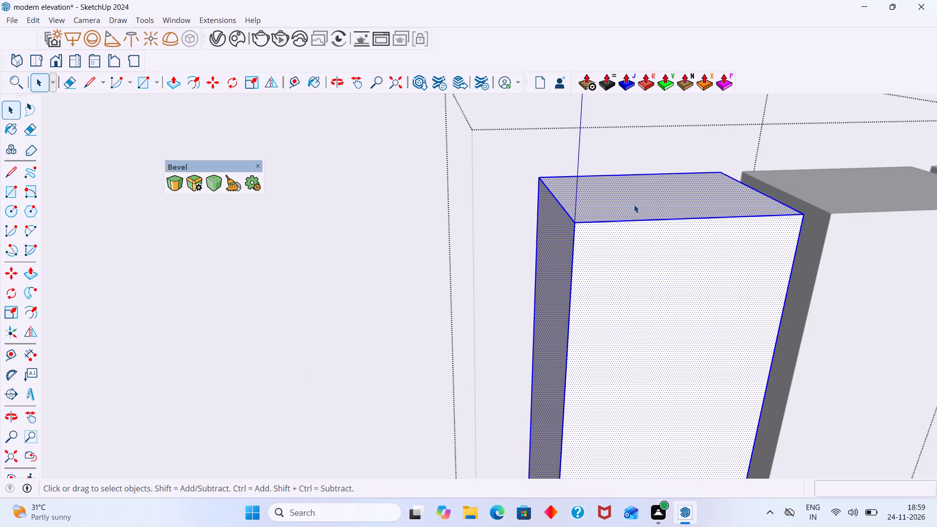
pyautogui.tripleClick(634, 203)
pyautogui.click(634, 203)
pyautogui.scroll(1, 634, 204)
pyautogui.doubleClick(634, 204)
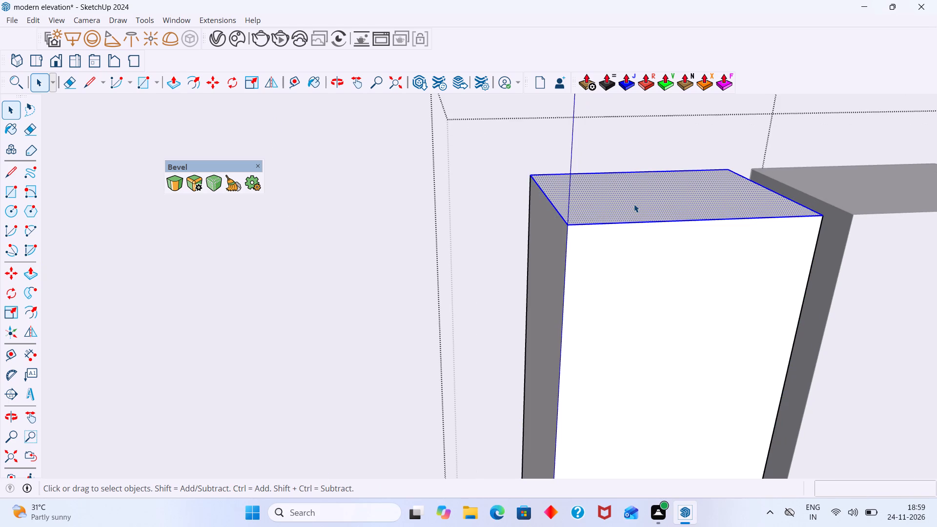
pyautogui.click(634, 204)
pyautogui.press('p')
pyautogui.doubleClick(634, 204)
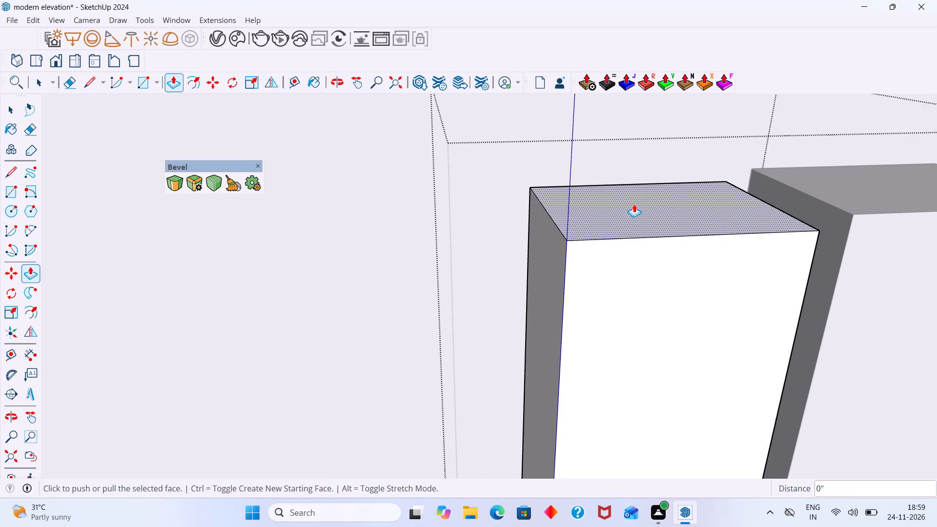
pyautogui.click(633, 204)
pyautogui.scroll(-20, 610, 282)
pyautogui.scroll(-1, 610, 282)
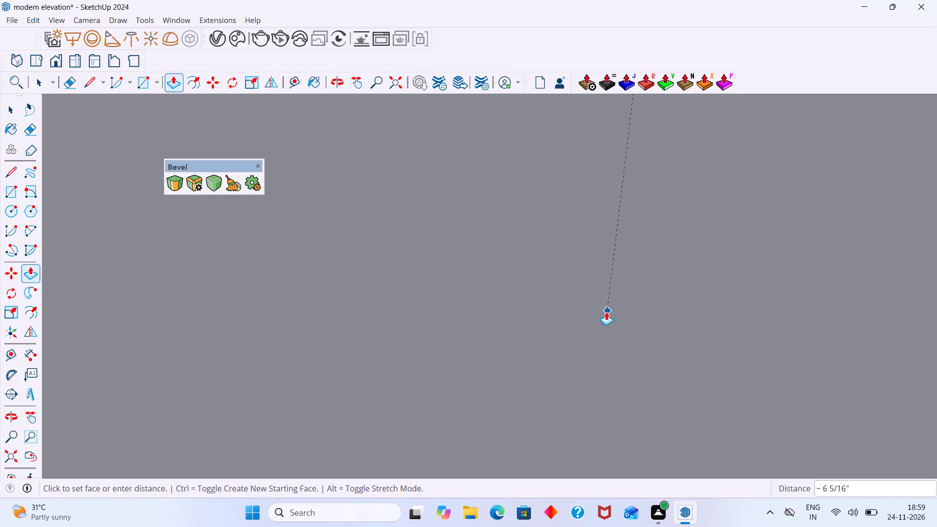
pyautogui.scroll(-17, 606, 312)
pyautogui.click(401, 83)
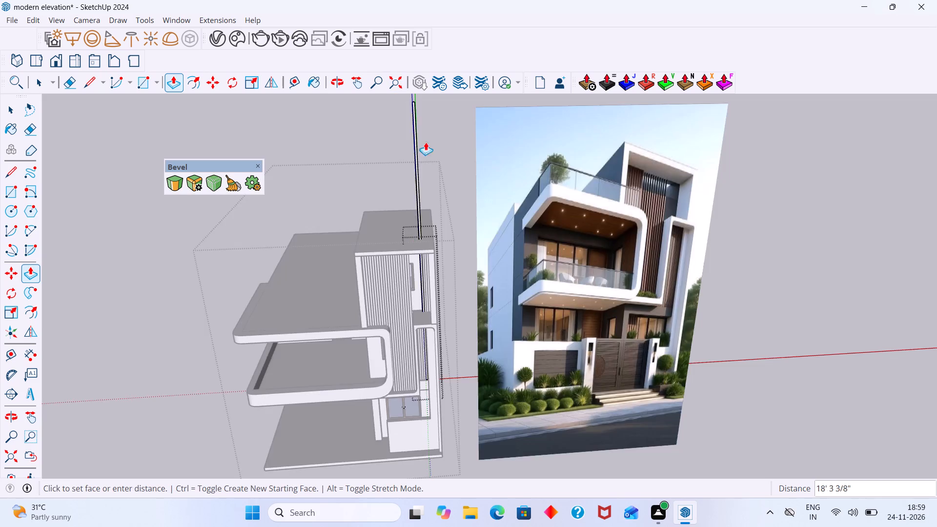
pyautogui.scroll(-4, 493, 241)
pyautogui.scroll(11, 456, 274)
pyautogui.moveTo(444, 327); pyautogui.dragTo(440, 260, button='middle')
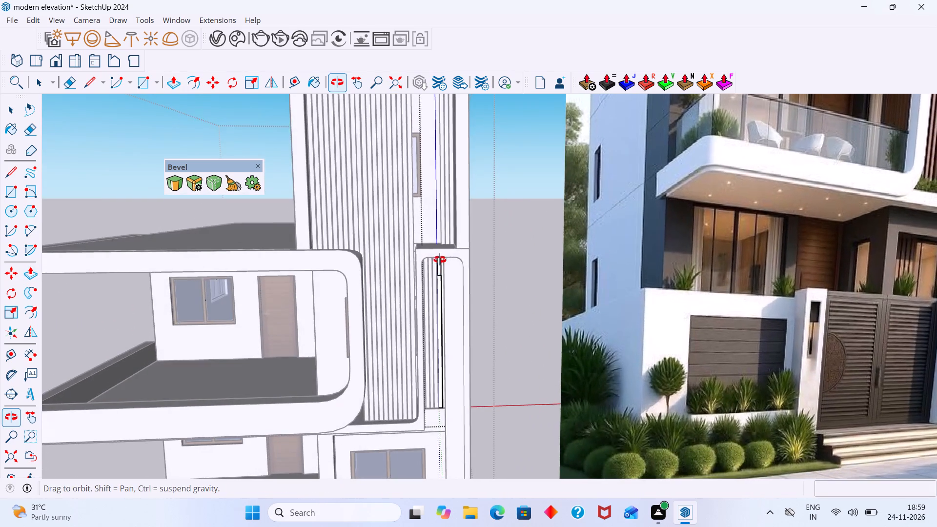
pyautogui.moveTo(440, 260); pyautogui.dragTo(440, 259, button='middle')
pyautogui.scroll(16, 436, 278)
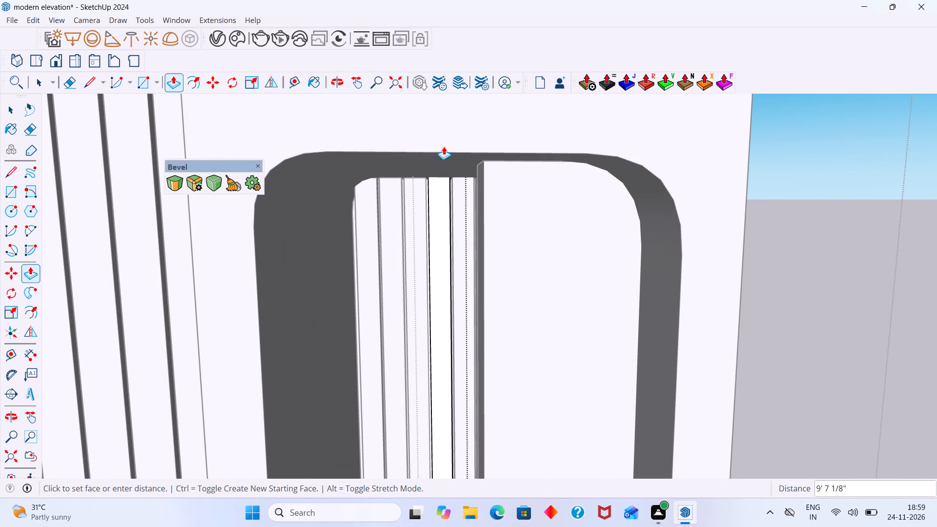
pyautogui.click(444, 146)
pyautogui.press('space')
pyautogui.scroll(-13, 448, 170)
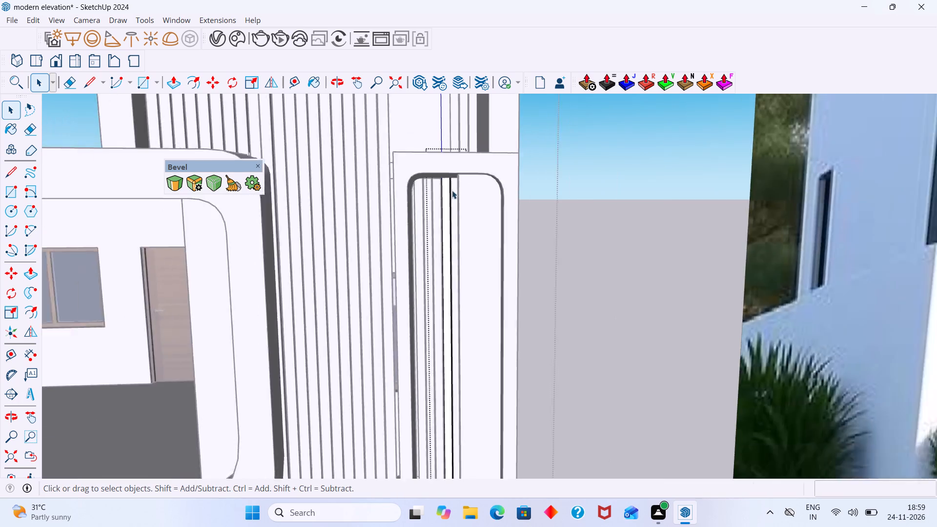
pyautogui.scroll(-2, 452, 190)
pyautogui.click(555, 187)
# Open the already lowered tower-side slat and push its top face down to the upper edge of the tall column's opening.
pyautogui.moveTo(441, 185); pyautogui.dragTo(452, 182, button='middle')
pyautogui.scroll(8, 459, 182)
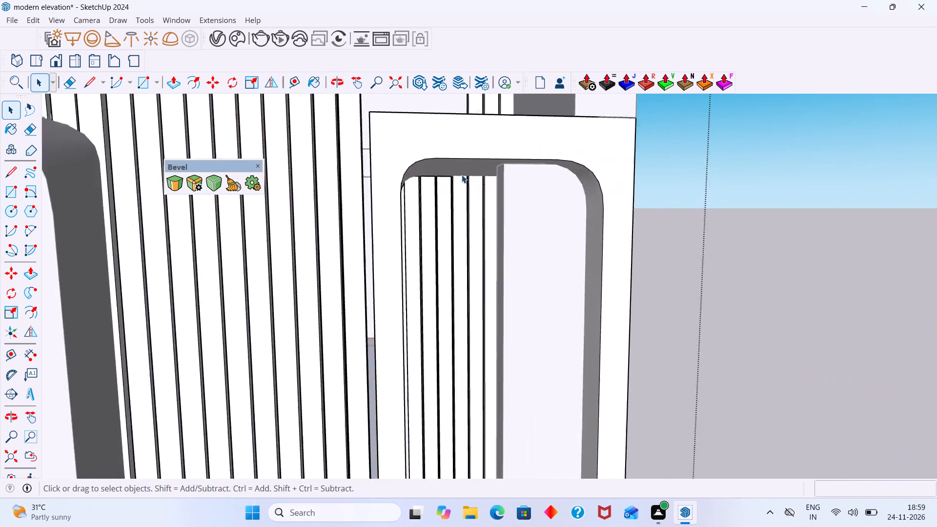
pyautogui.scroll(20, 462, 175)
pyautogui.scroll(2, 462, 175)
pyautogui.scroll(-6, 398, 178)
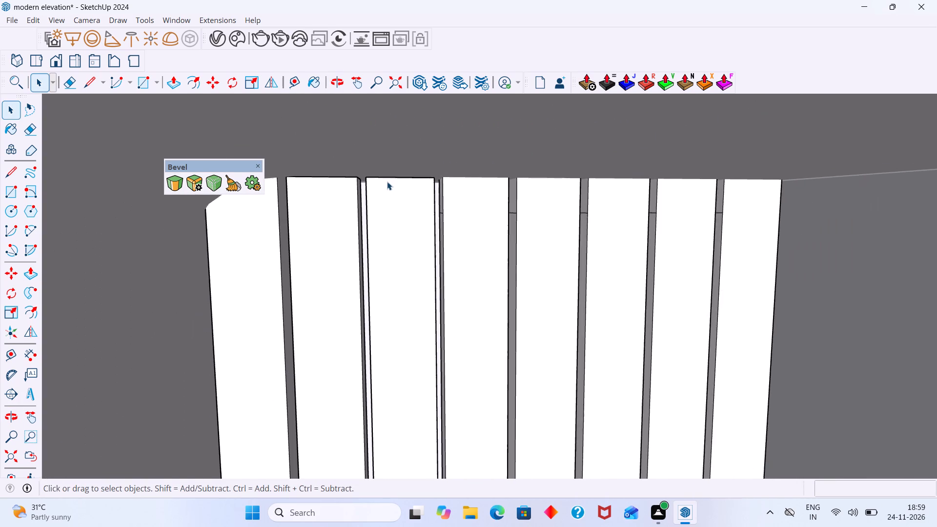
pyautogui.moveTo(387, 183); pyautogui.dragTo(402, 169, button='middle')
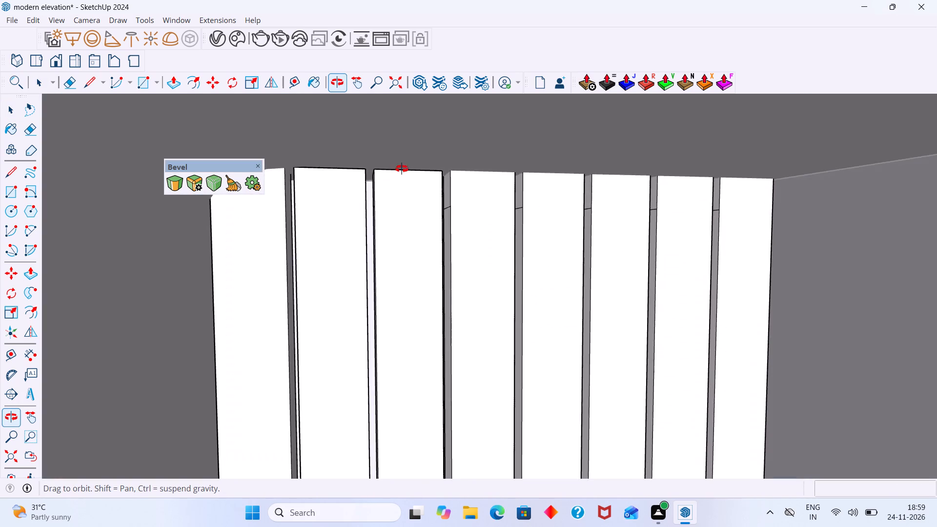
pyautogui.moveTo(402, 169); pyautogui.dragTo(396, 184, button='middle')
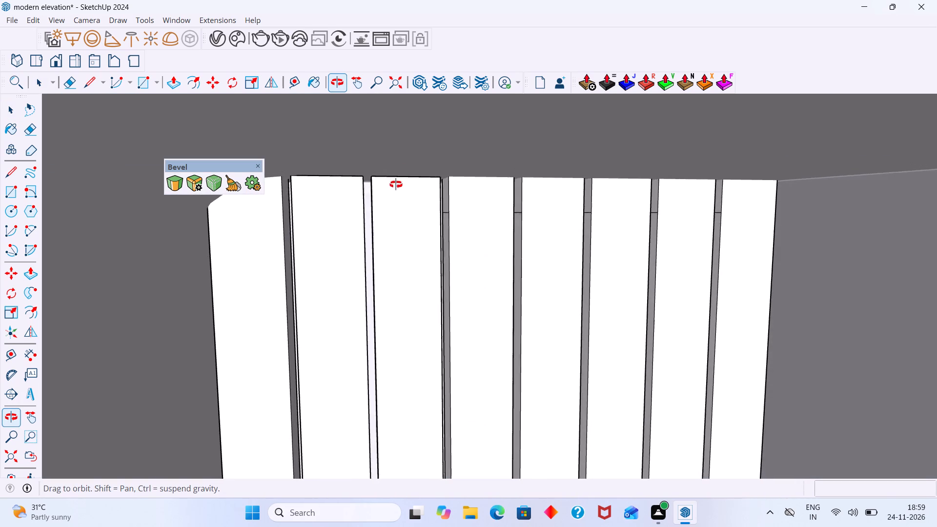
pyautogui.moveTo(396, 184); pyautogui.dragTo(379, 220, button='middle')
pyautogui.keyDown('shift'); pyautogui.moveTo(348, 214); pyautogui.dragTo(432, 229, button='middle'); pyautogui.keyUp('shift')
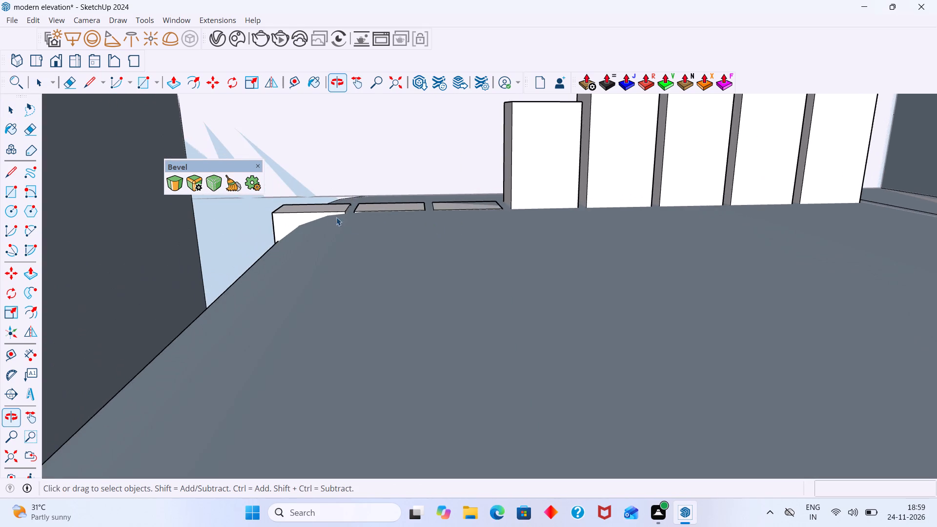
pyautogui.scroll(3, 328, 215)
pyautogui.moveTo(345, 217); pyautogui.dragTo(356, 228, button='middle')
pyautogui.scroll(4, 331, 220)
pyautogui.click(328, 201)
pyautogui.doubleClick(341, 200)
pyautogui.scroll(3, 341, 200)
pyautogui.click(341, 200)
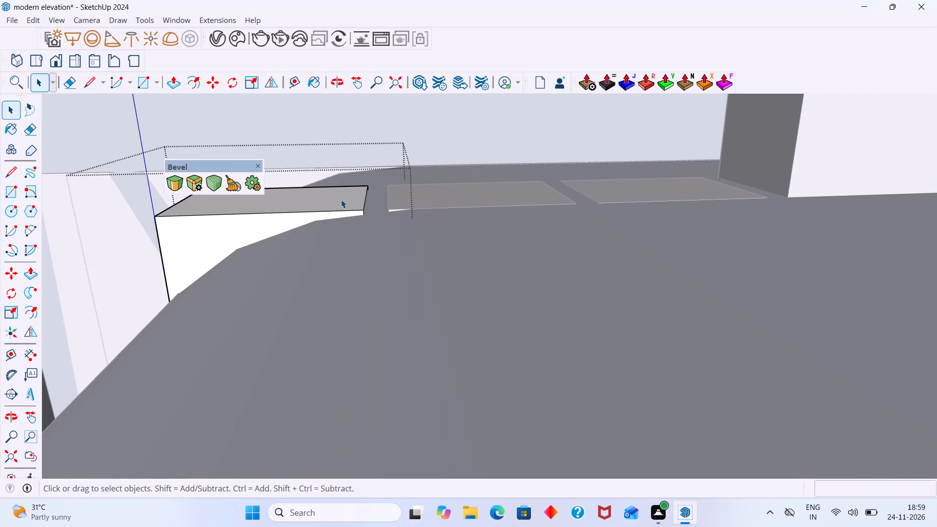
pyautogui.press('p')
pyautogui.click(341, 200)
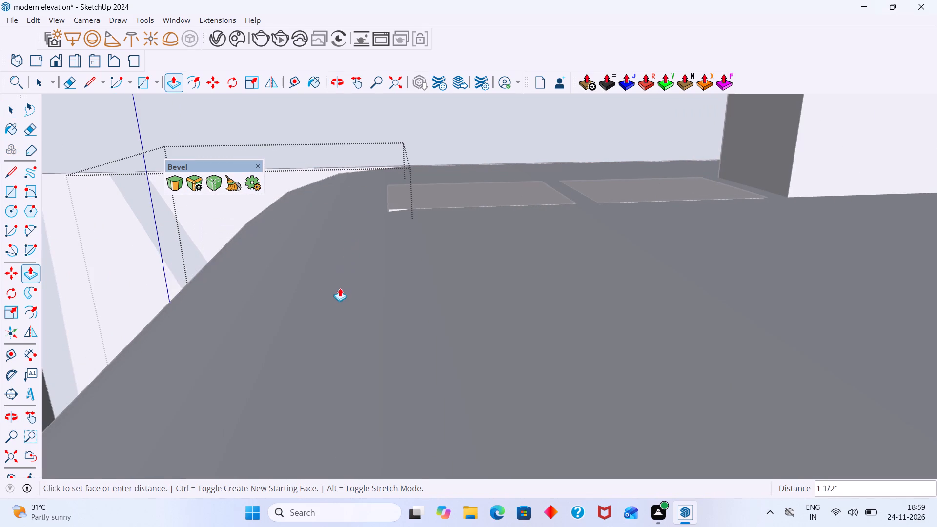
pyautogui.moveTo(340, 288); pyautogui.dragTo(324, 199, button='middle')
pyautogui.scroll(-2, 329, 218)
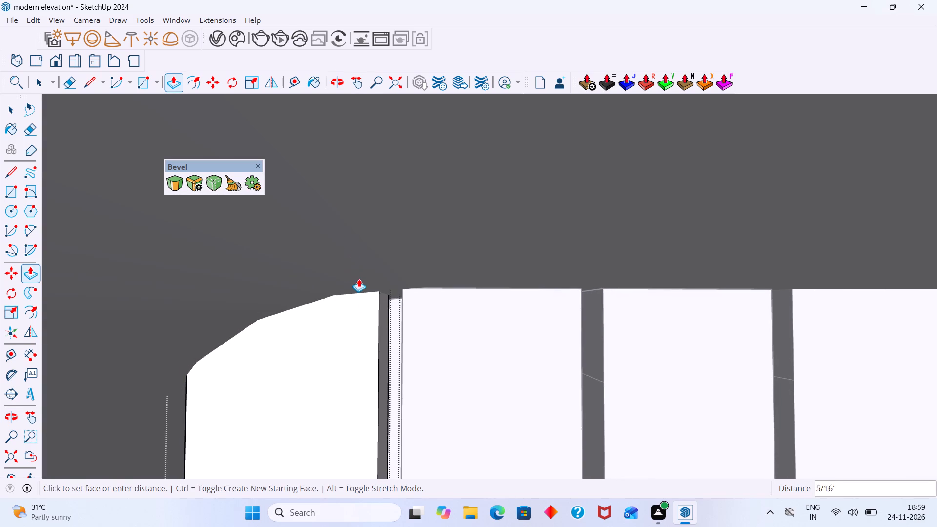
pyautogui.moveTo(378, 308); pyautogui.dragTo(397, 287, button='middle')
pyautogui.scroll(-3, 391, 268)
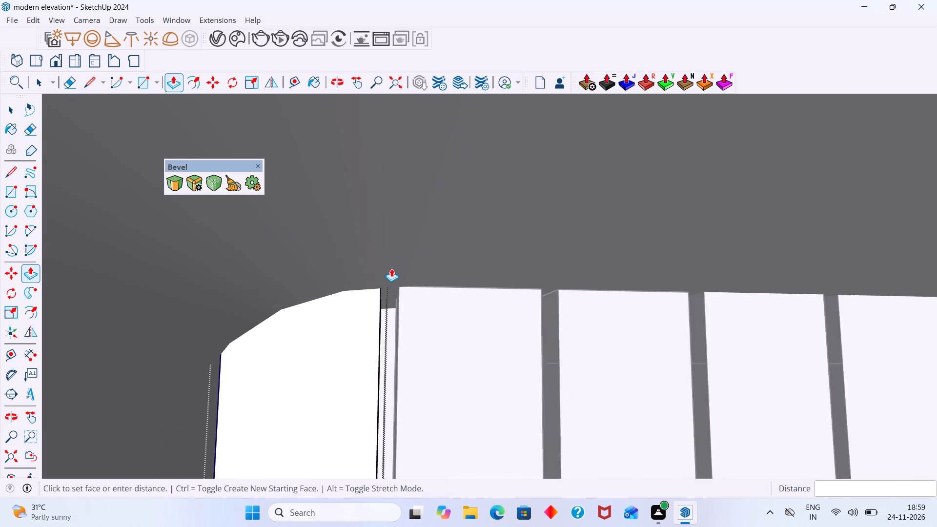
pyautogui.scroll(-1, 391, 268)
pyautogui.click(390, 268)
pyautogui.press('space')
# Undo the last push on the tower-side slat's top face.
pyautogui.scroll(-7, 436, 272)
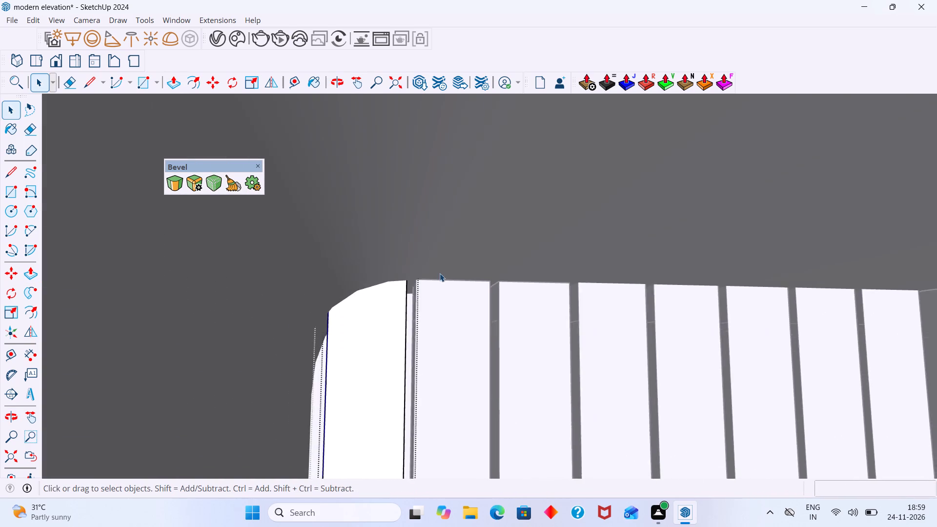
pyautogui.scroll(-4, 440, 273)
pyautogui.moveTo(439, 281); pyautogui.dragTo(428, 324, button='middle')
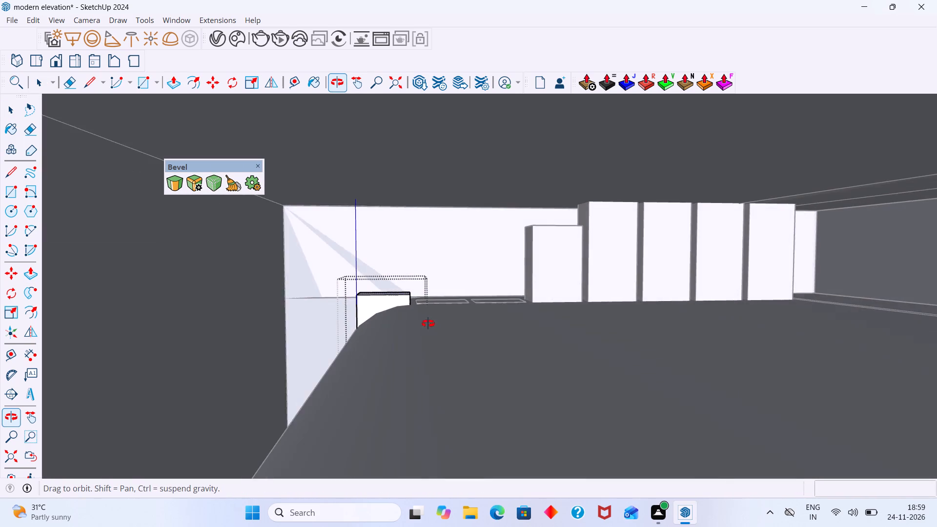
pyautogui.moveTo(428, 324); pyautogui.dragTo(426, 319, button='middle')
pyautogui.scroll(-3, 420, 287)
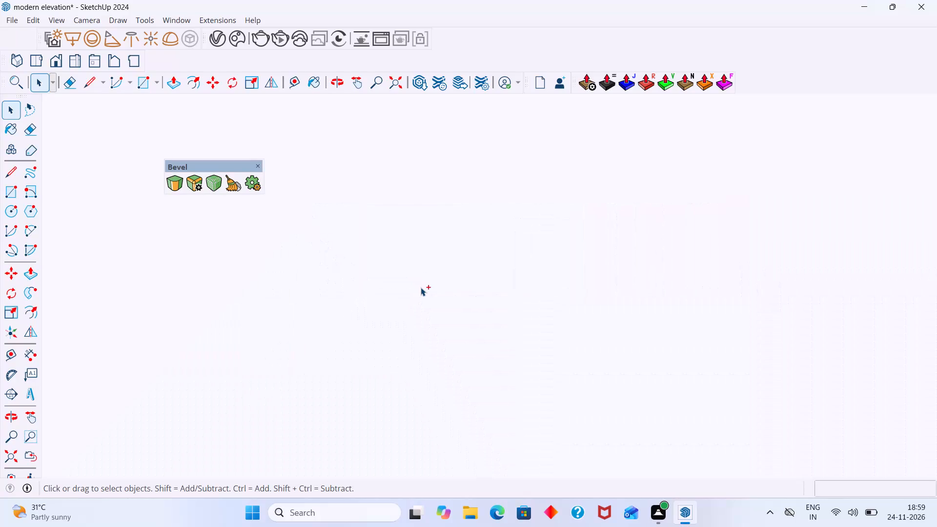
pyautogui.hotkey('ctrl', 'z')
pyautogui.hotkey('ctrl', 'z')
# Examine how the lowered slats' tops meet the upper edge of the tall column's opening, from the front and above.
pyautogui.keyDown('ctrl'); pyautogui.scroll(-20, 418, 285); pyautogui.keyUp('ctrl')
pyautogui.keyDown('ctrl'); pyautogui.scroll(-9, 418, 285); pyautogui.keyUp('ctrl')
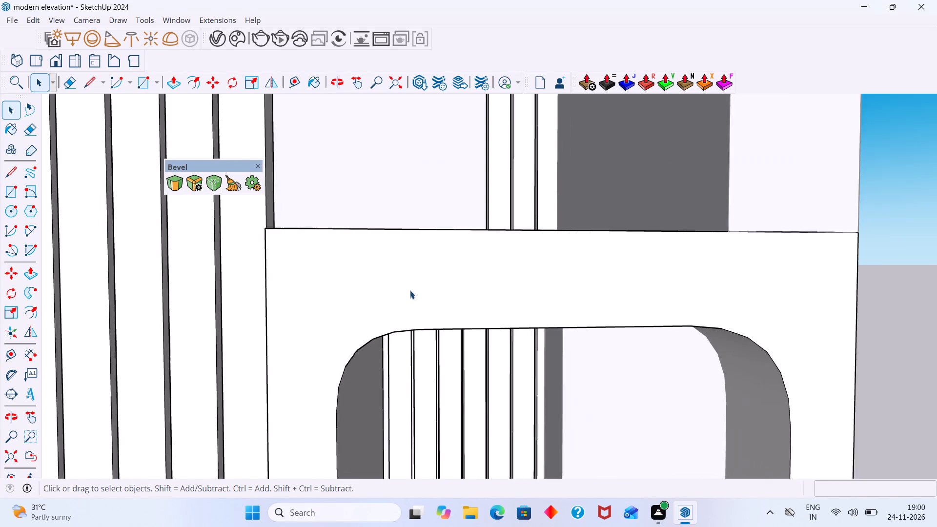
pyautogui.keyDown('ctrl'); pyautogui.scroll(-20, 410, 290); pyautogui.keyUp('ctrl')
pyautogui.keyDown('ctrl'); pyautogui.scroll(-10, 410, 290); pyautogui.keyUp('ctrl')
pyautogui.moveTo(412, 298); pyautogui.dragTo(416, 388, button='middle')
pyautogui.scroll(7, 422, 377)
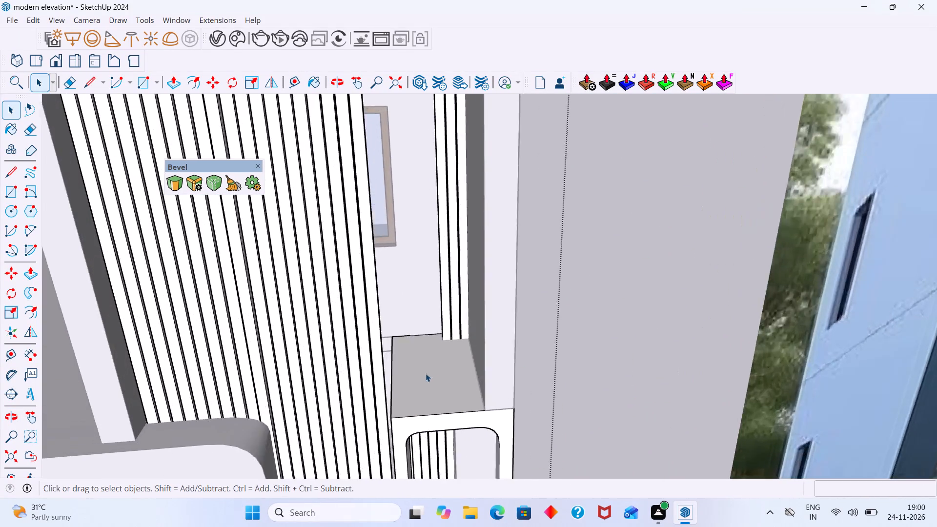
pyautogui.scroll(3, 426, 373)
pyautogui.moveTo(430, 378); pyautogui.dragTo(379, 225, button='middle')
pyautogui.scroll(1, 388, 265)
pyautogui.scroll(-3, 402, 253)
pyautogui.keyDown('shift'); pyautogui.moveTo(393, 277); pyautogui.dragTo(398, 212, button='middle'); pyautogui.keyUp('shift')
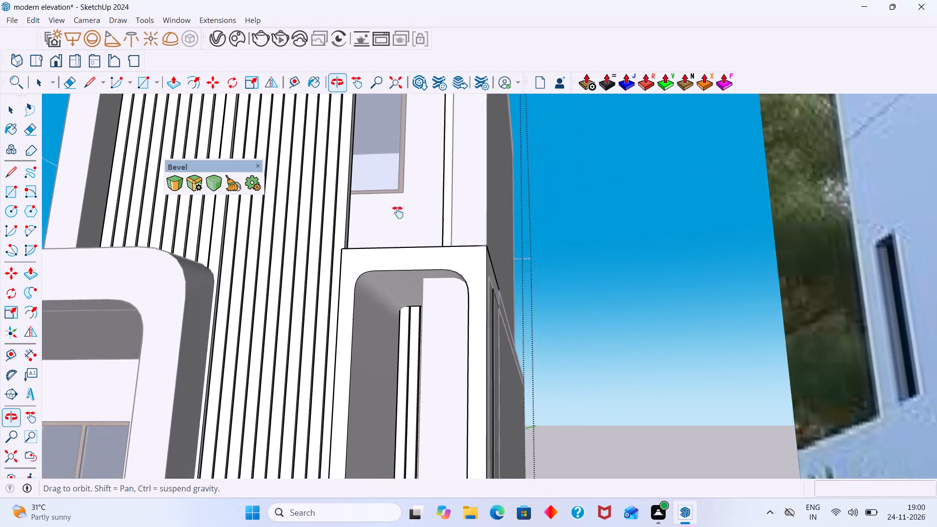
pyautogui.keyDown('shift'); pyautogui.moveTo(398, 212); pyautogui.dragTo(404, 197, button='middle'); pyautogui.keyUp('shift')
pyautogui.moveTo(413, 243); pyautogui.dragTo(471, 286, button='middle')
pyautogui.scroll(1, 491, 312)
pyautogui.moveTo(508, 309); pyautogui.dragTo(468, 254, button='middle')
pyautogui.scroll(3, 467, 251)
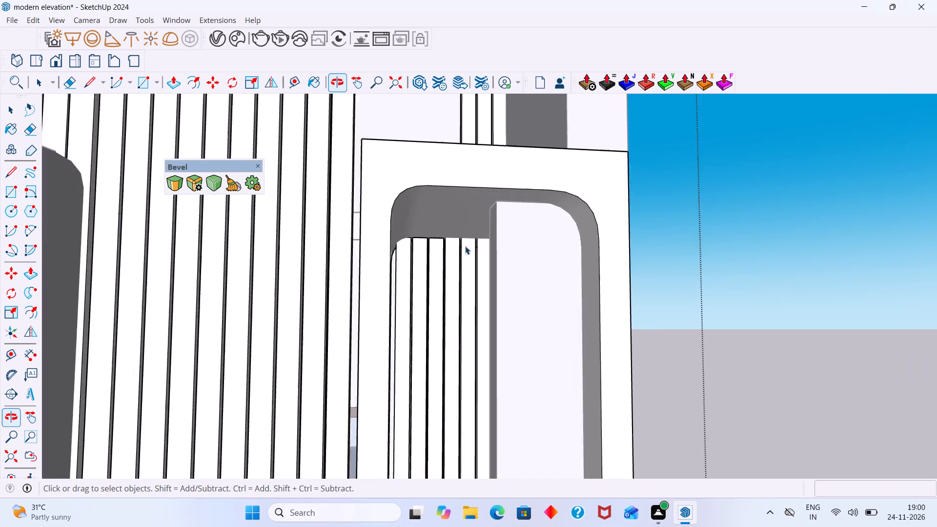
pyautogui.scroll(9, 465, 246)
pyautogui.scroll(-4, 449, 230)
pyautogui.scroll(5, 470, 240)
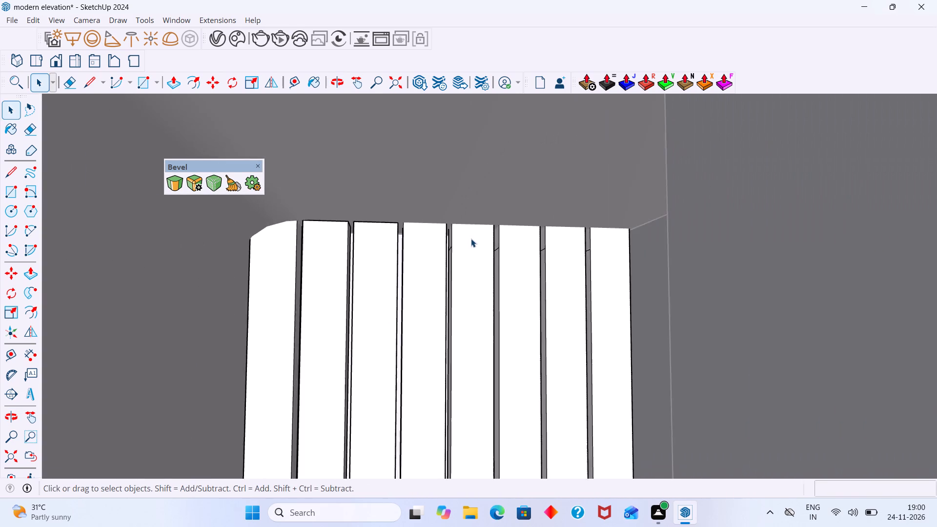
pyautogui.moveTo(471, 239); pyautogui.dragTo(461, 303, button='middle')
pyautogui.scroll(-4, 448, 246)
pyautogui.moveTo(449, 236); pyautogui.dragTo(446, 290, button='middle')
pyautogui.scroll(-6, 447, 259)
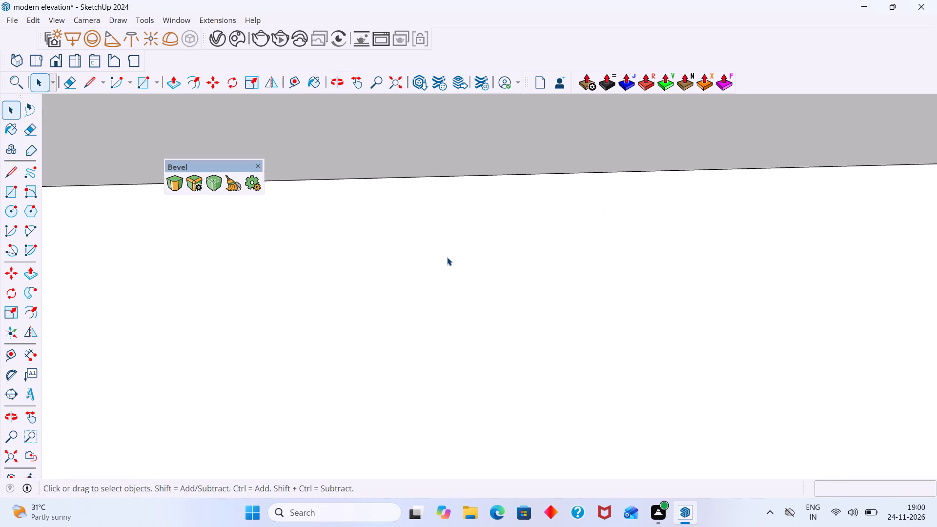
pyautogui.scroll(-20, 447, 257)
pyautogui.scroll(-9, 447, 257)
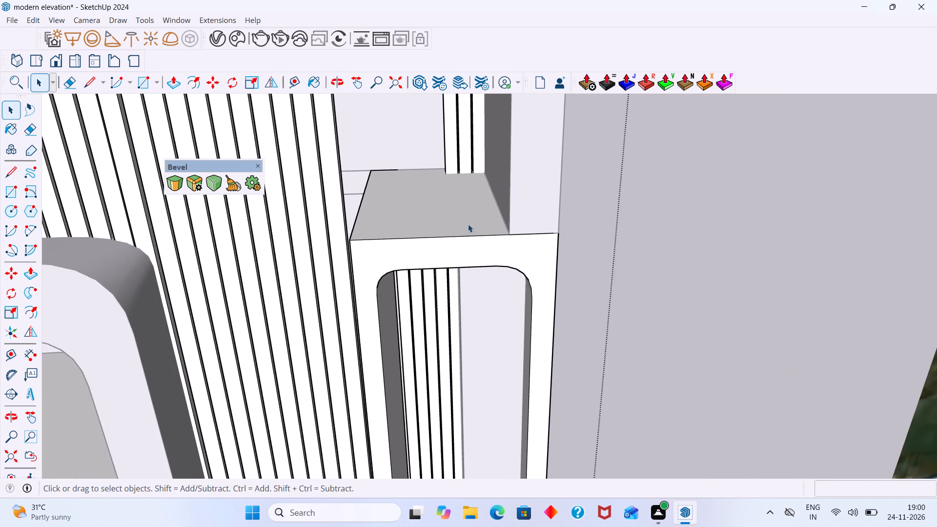
pyautogui.scroll(7, 444, 259)
pyautogui.moveTo(459, 193); pyautogui.dragTo(484, 91, button='middle')
pyautogui.moveTo(442, 171); pyautogui.dragTo(430, 224, button='middle')
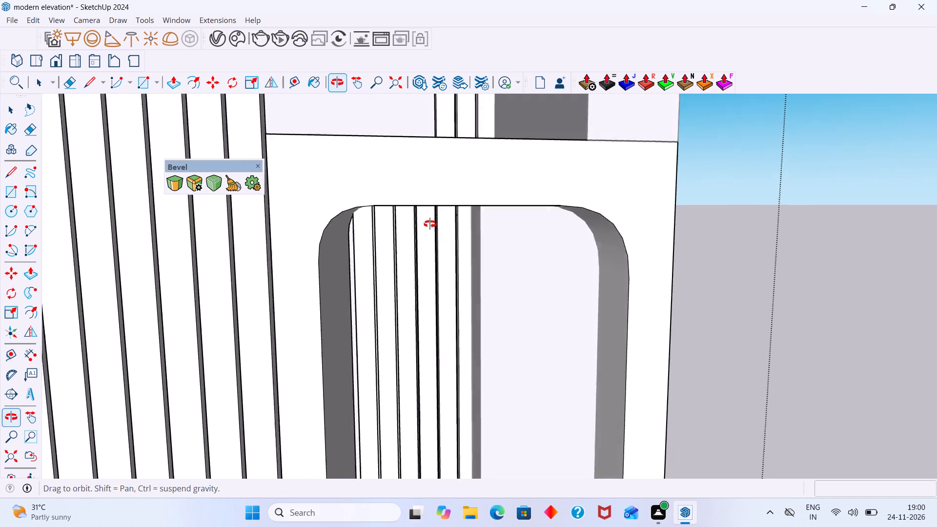
pyautogui.moveTo(430, 224); pyautogui.dragTo(424, 304, button='middle')
pyautogui.scroll(-20, 429, 284)
pyautogui.scroll(-3, 429, 284)
pyautogui.scroll(3, 434, 280)
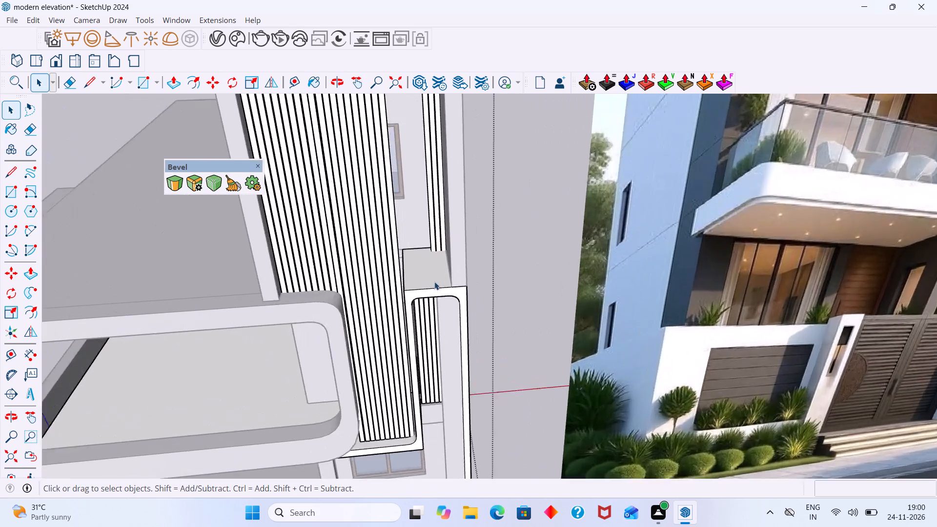
pyautogui.scroll(4, 434, 282)
pyautogui.moveTo(437, 294); pyautogui.dragTo(456, 241, button='middle')
pyautogui.scroll(3, 460, 254)
pyautogui.click(621, 231)
pyautogui.scroll(3, 468, 251)
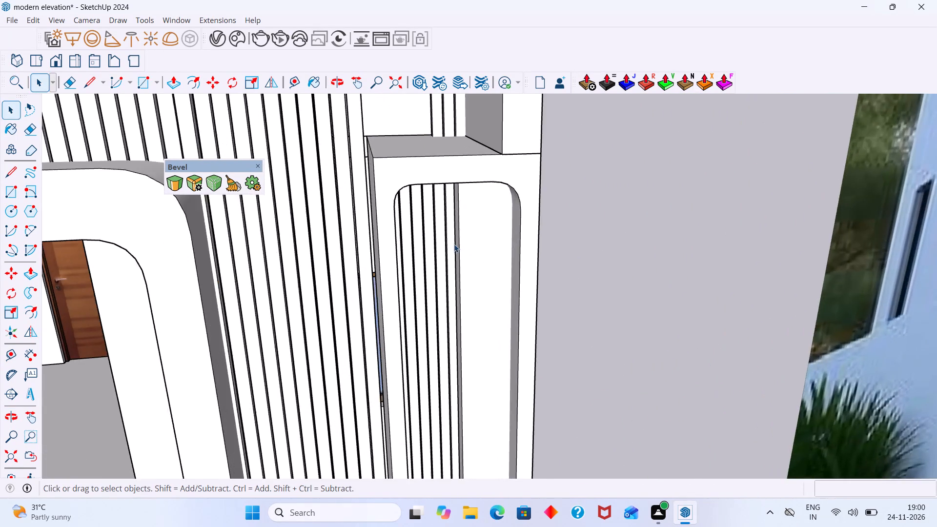
pyautogui.moveTo(443, 221); pyautogui.dragTo(450, 178, button='middle')
pyautogui.scroll(10, 446, 124)
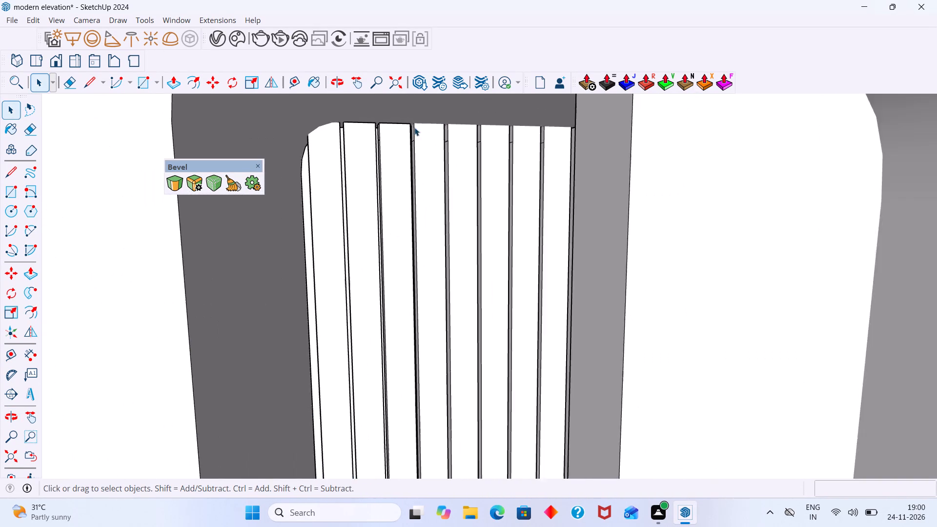
pyautogui.scroll(8, 414, 127)
pyautogui.scroll(-6, 368, 138)
pyautogui.moveTo(358, 130); pyautogui.dragTo(362, 146, button='middle')
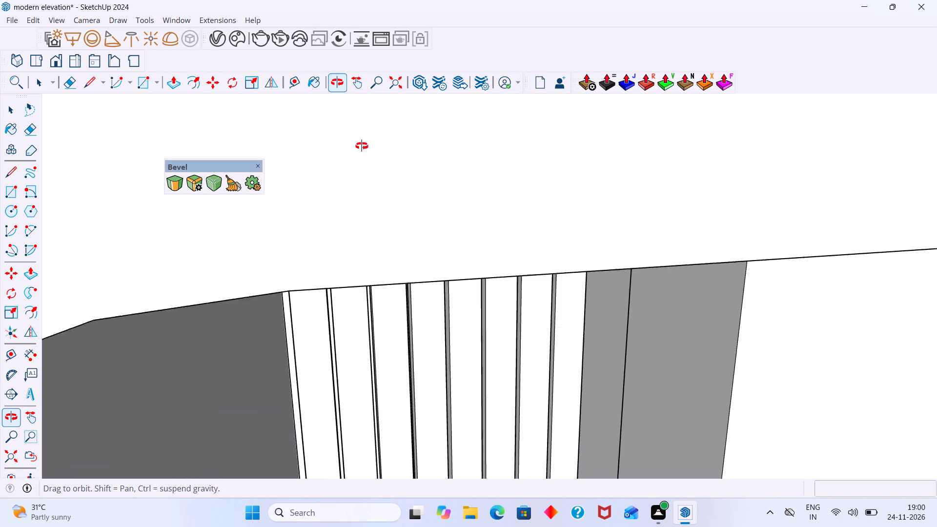
pyautogui.moveTo(362, 146); pyautogui.dragTo(363, 134, button='middle')
pyautogui.scroll(19, 350, 119)
pyautogui.moveTo(340, 122); pyautogui.dragTo(351, 137, button='middle')
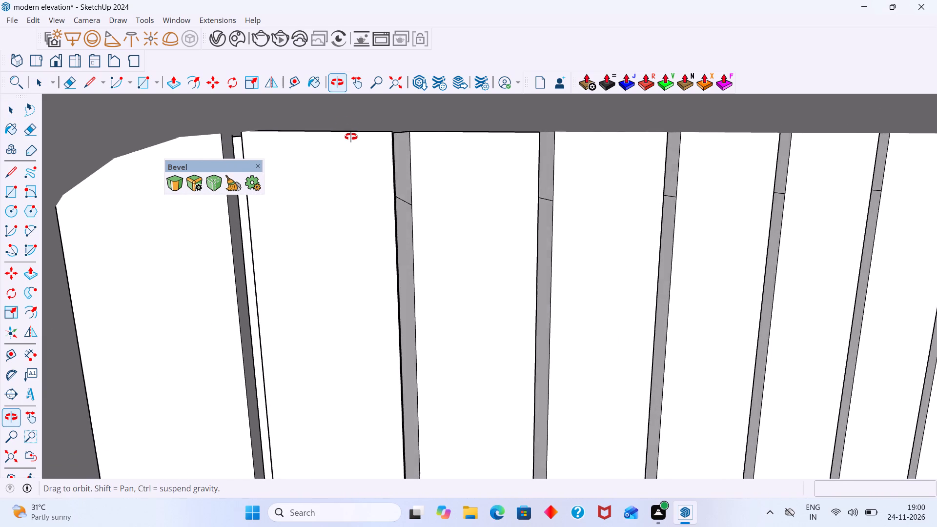
pyautogui.moveTo(351, 137); pyautogui.dragTo(351, 137, button='middle')
pyautogui.scroll(-20, 360, 137)
pyautogui.scroll(-20, 360, 137)
pyautogui.scroll(-3, 360, 137)
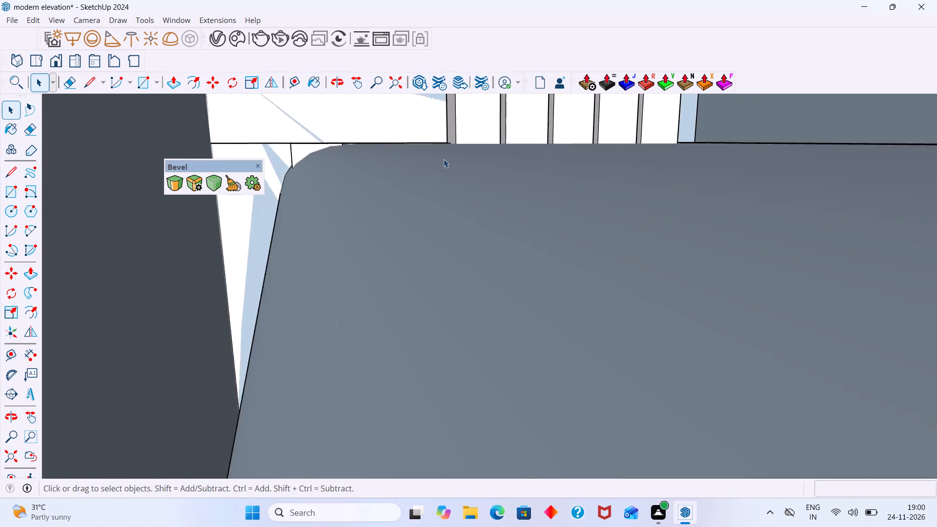
pyautogui.scroll(-20, 444, 159)
# Fit the whole model in view and recheck the slats behind the tall column's opening against the reference image.
pyautogui.click(394, 86)
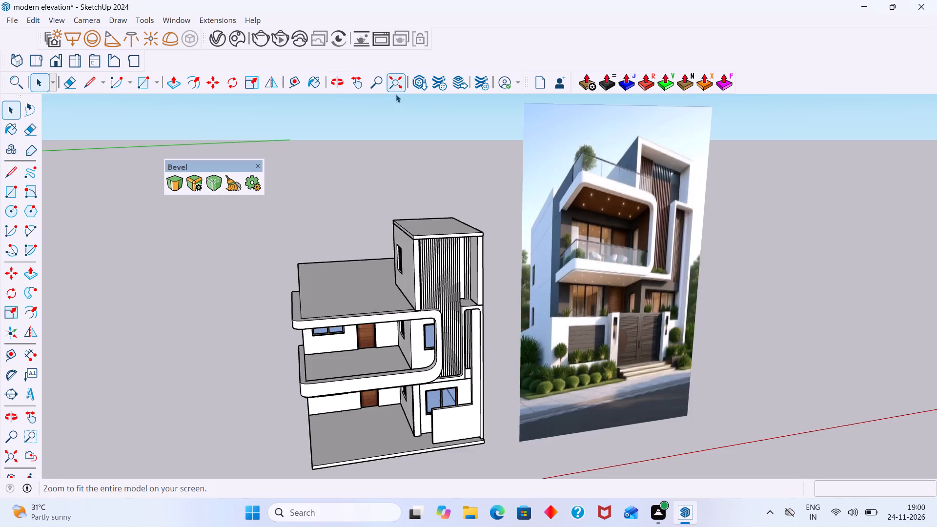
pyautogui.scroll(-5, 399, 120)
pyautogui.click(426, 136)
pyautogui.moveTo(449, 236); pyautogui.dragTo(363, 243, button='middle')
pyautogui.scroll(10, 428, 242)
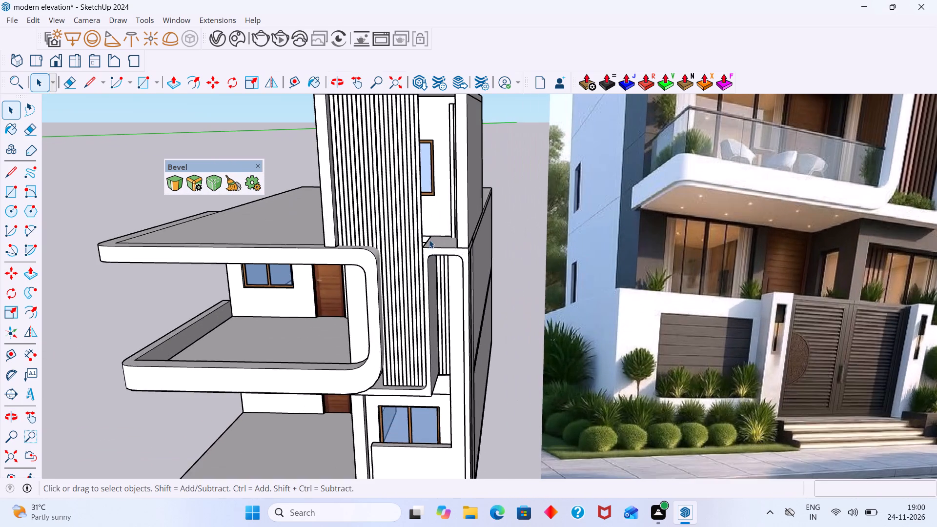
pyautogui.scroll(1, 429, 240)
pyautogui.moveTo(437, 255); pyautogui.dragTo(443, 221, button='middle')
pyautogui.scroll(6, 444, 225)
pyautogui.scroll(-1, 443, 226)
pyautogui.scroll(14, 442, 226)
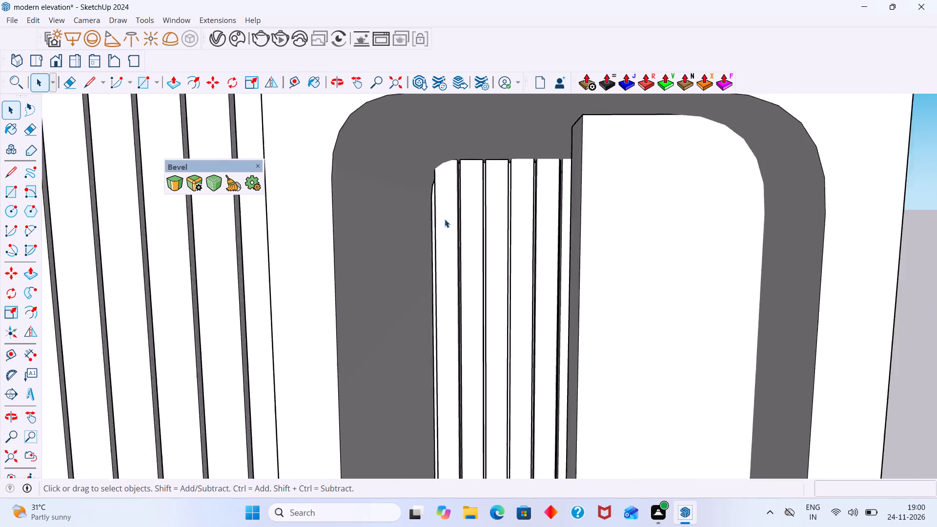
pyautogui.scroll(1, 445, 219)
pyautogui.moveTo(452, 221); pyautogui.dragTo(451, 326, button='middle')
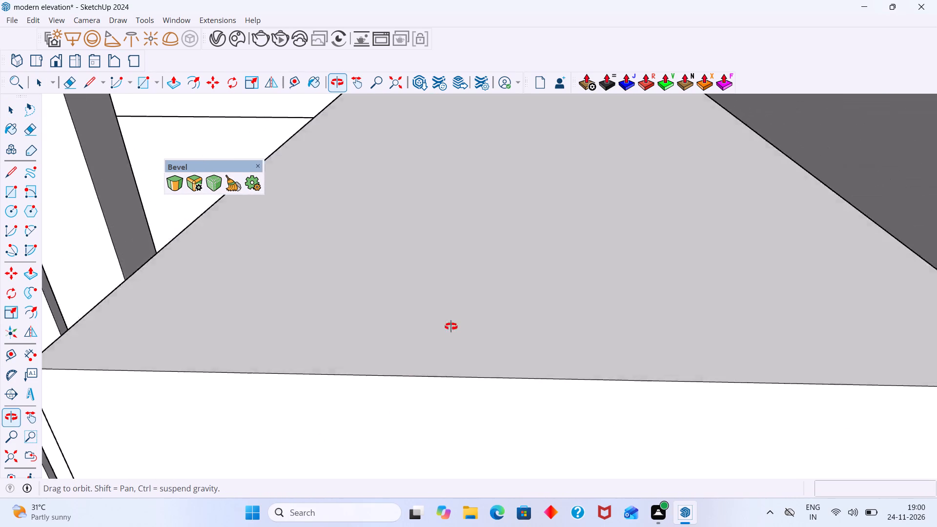
pyautogui.moveTo(451, 326); pyautogui.dragTo(452, 332, button='middle')
pyautogui.scroll(-14, 451, 315)
pyautogui.scroll(-11, 492, 219)
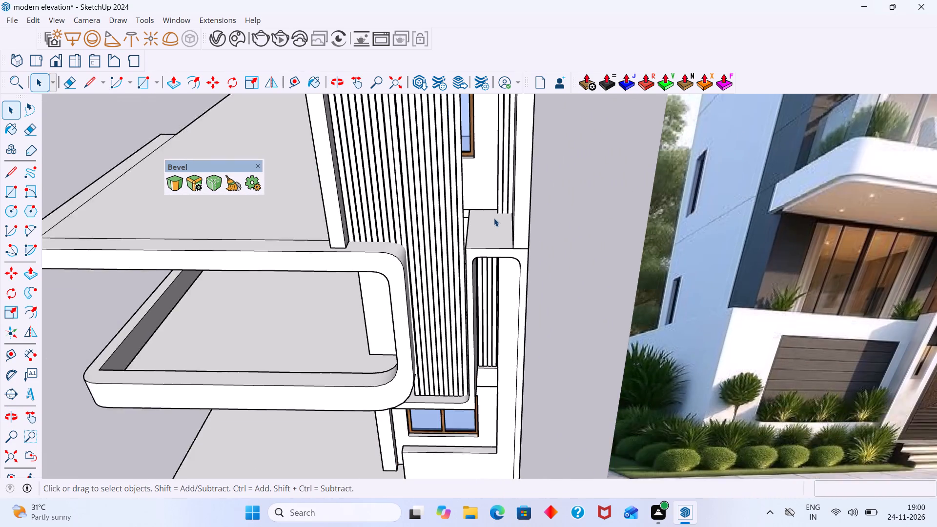
# Open the first of the three remaining full-height slats and push its top face down to the upper edge of the tall column's opening.
pyautogui.scroll(-3, 494, 218)
pyautogui.keyDown('shift'); pyautogui.moveTo(507, 194); pyautogui.dragTo(499, 253, button='middle'); pyautogui.keyUp('shift')
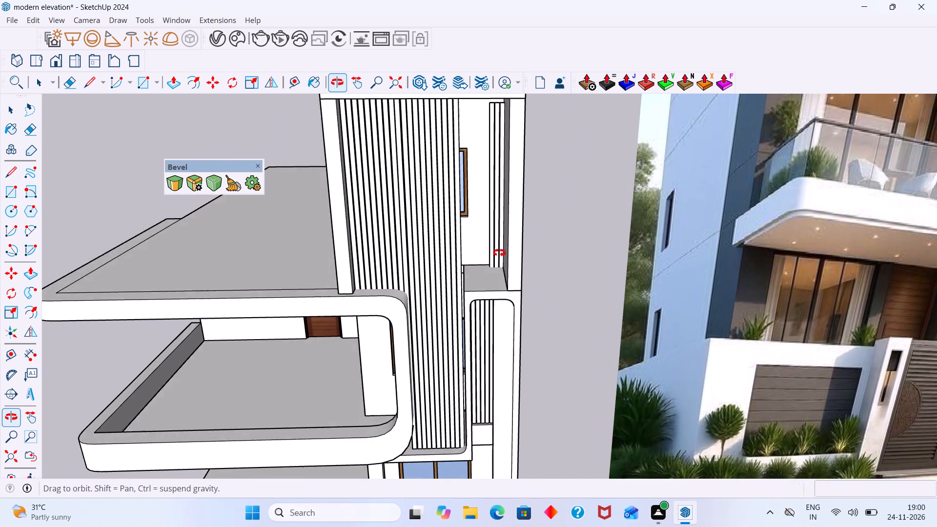
pyautogui.keyDown('shift'); pyautogui.moveTo(499, 253); pyautogui.dragTo(502, 213, button='middle'); pyautogui.keyUp('shift')
pyautogui.scroll(1, 520, 88)
pyautogui.scroll(1, 502, 148)
pyautogui.keyDown('shift'); pyautogui.moveTo(502, 148); pyautogui.dragTo(486, 249, button='middle'); pyautogui.keyUp('shift')
pyautogui.scroll(9, 481, 177)
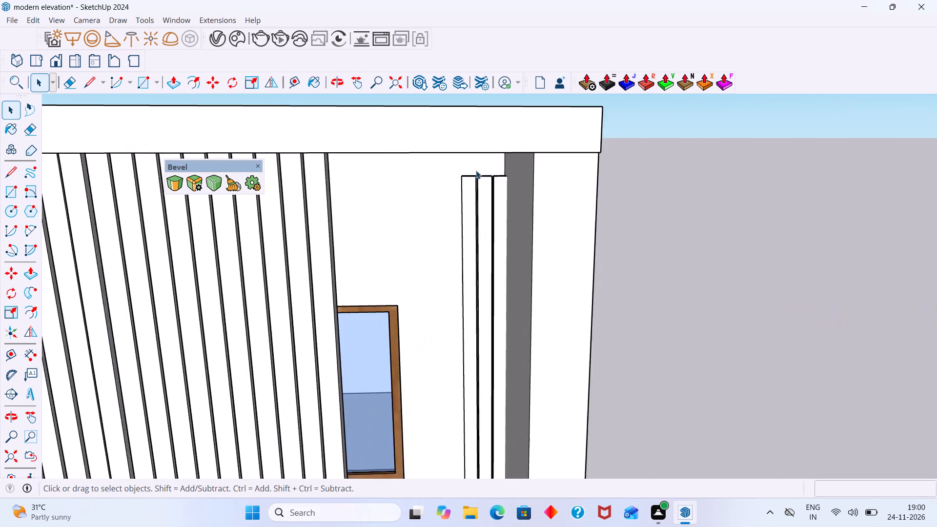
pyautogui.scroll(15, 476, 170)
pyautogui.moveTo(470, 173); pyautogui.dragTo(463, 186, button='middle')
pyautogui.scroll(11, 463, 186)
pyautogui.doubleClick(451, 209)
pyautogui.click(458, 205)
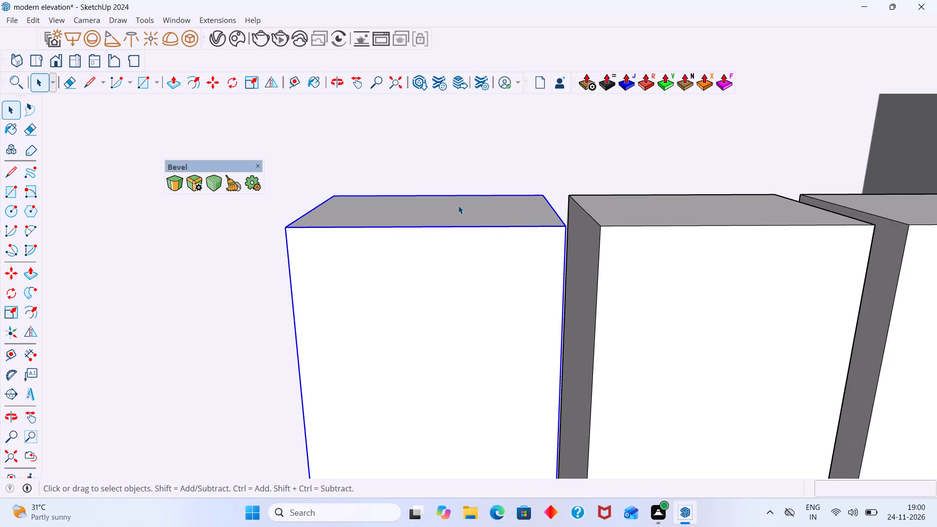
pyautogui.click(458, 205)
pyautogui.moveTo(459, 205); pyautogui.dragTo(470, 220, button='middle')
pyautogui.scroll(4, 470, 220)
pyautogui.doubleClick(468, 209)
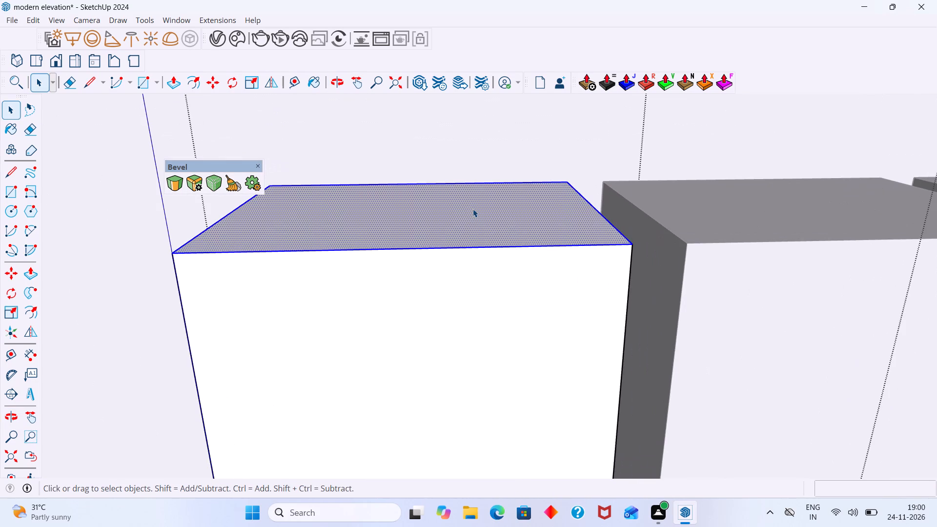
pyautogui.press('p')
pyautogui.doubleClick(473, 209)
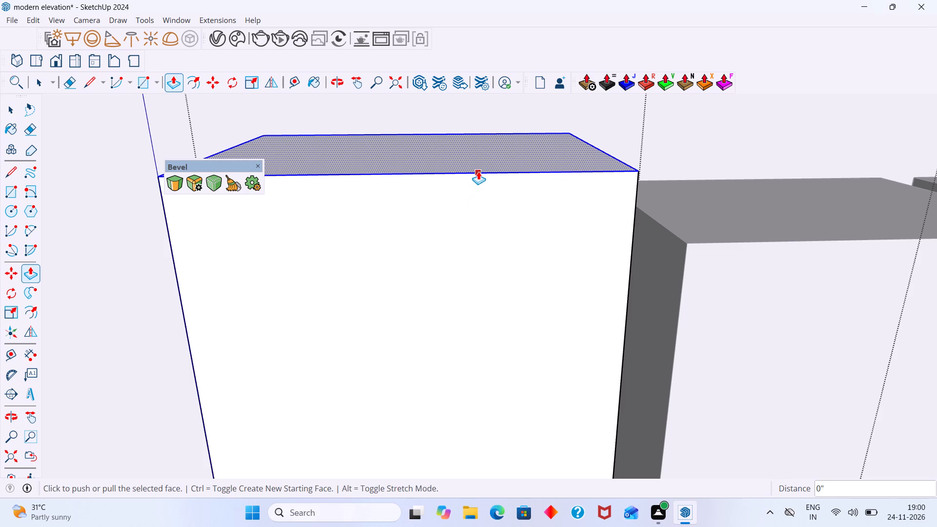
pyautogui.click(478, 171)
pyautogui.scroll(-20, 464, 273)
pyautogui.scroll(-3, 464, 273)
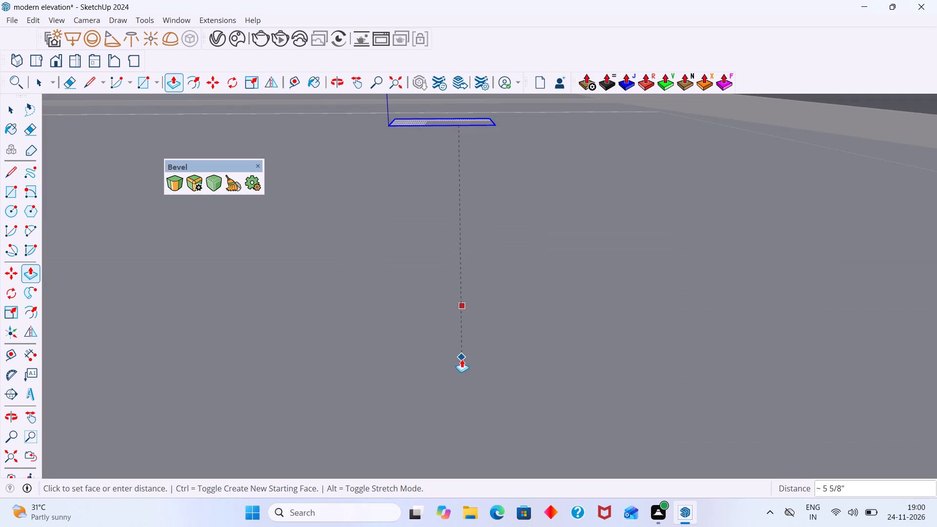
pyautogui.moveTo(462, 360); pyautogui.dragTo(482, 157, button='middle')
pyautogui.scroll(-20, 480, 244)
pyautogui.scroll(-13, 480, 244)
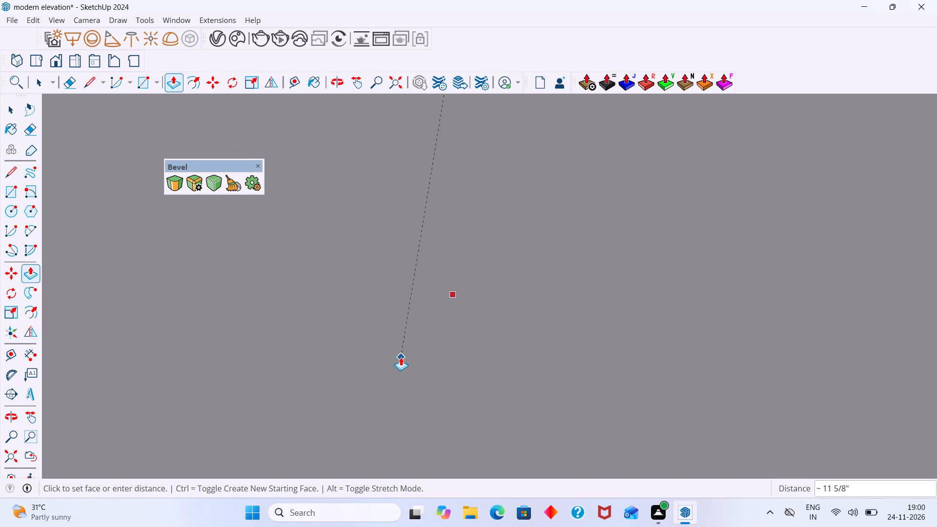
pyautogui.scroll(-2, 401, 357)
pyautogui.click(14, 454)
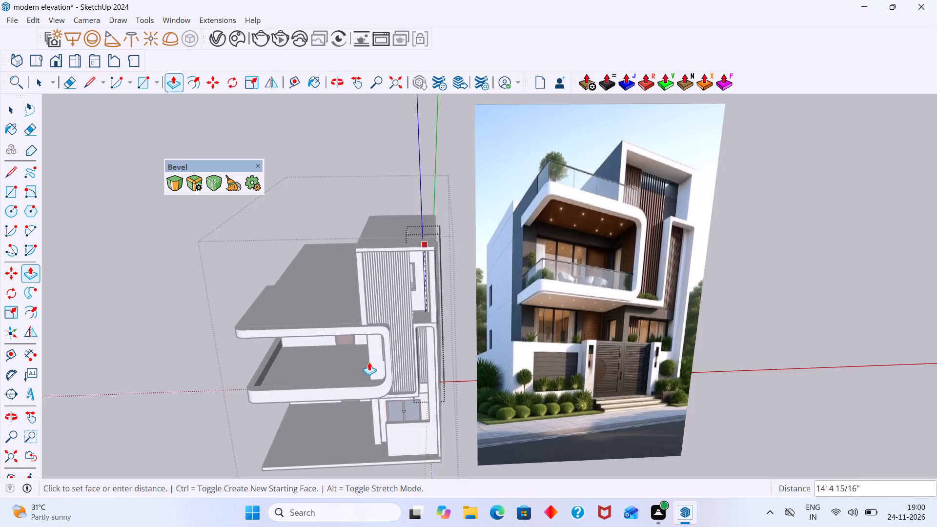
pyautogui.scroll(-4, 393, 351)
pyautogui.scroll(20, 418, 344)
pyautogui.scroll(6, 418, 344)
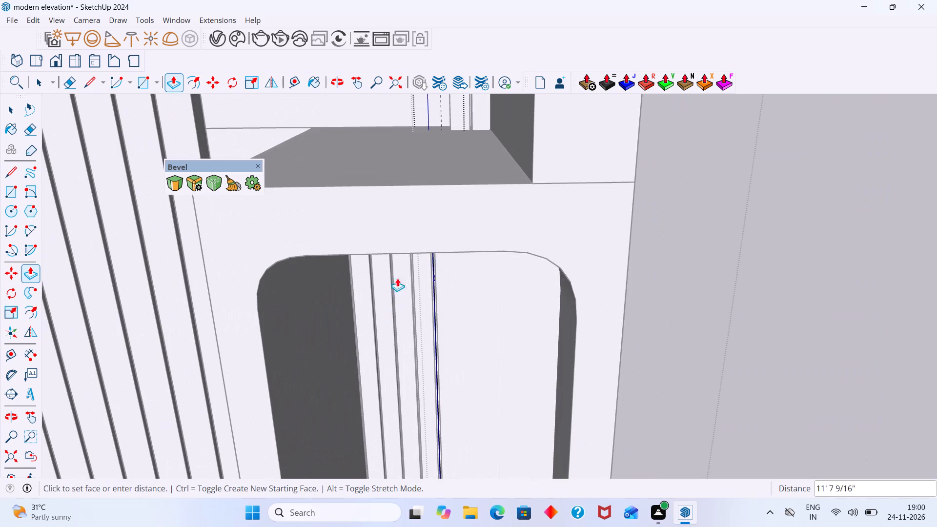
pyautogui.moveTo(426, 259); pyautogui.dragTo(442, 208, button='middle')
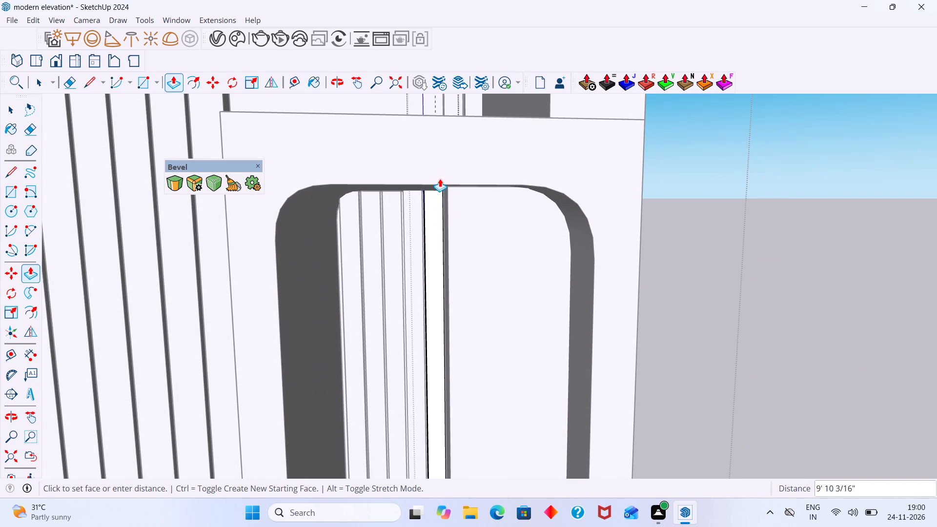
pyautogui.click(531, 185)
pyautogui.press('space')
pyautogui.scroll(-3, 528, 200)
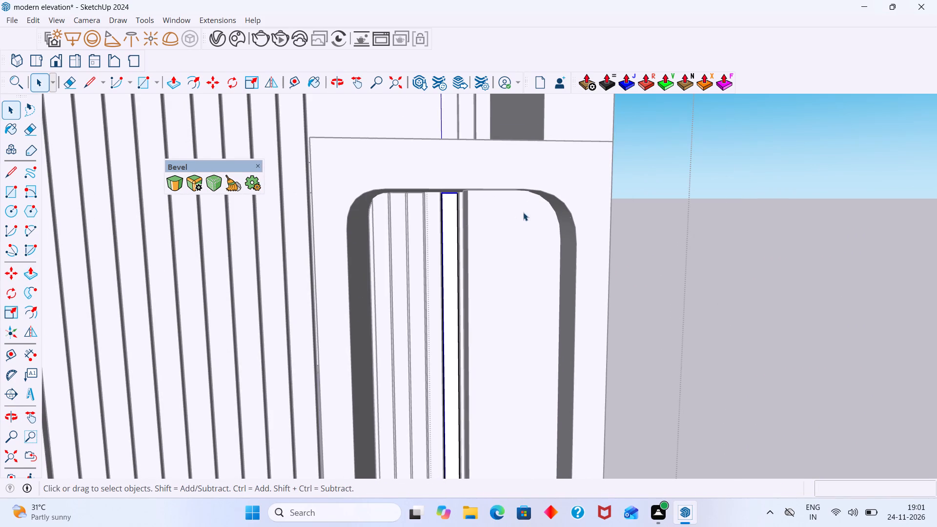
pyautogui.click(727, 199)
# Open the next full-height slat beside the tower and repeat the same Push/Pull distance on its top face.
pyautogui.scroll(10, 427, 181)
pyautogui.moveTo(438, 179); pyautogui.dragTo(440, 130, button='middle')
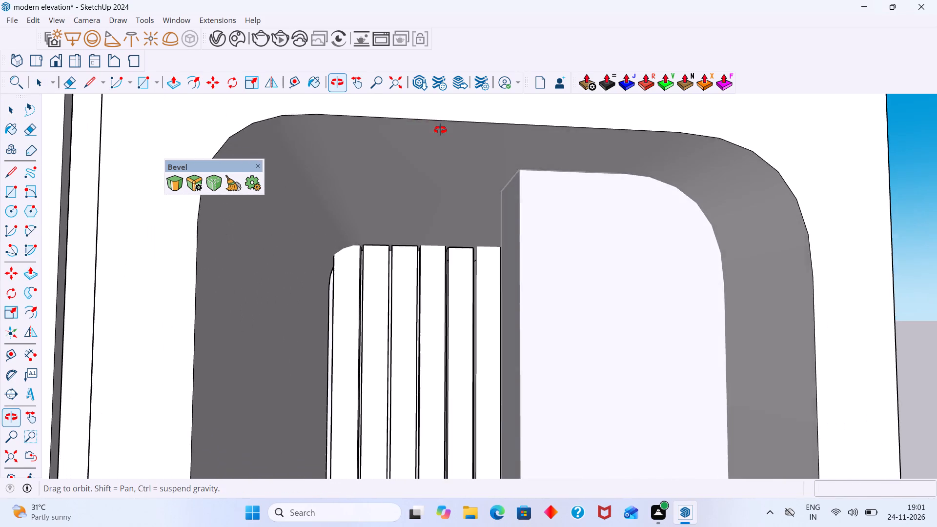
pyautogui.moveTo(440, 130); pyautogui.dragTo(454, 263, button='middle')
pyautogui.scroll(-20, 476, 237)
pyautogui.scroll(-12, 476, 237)
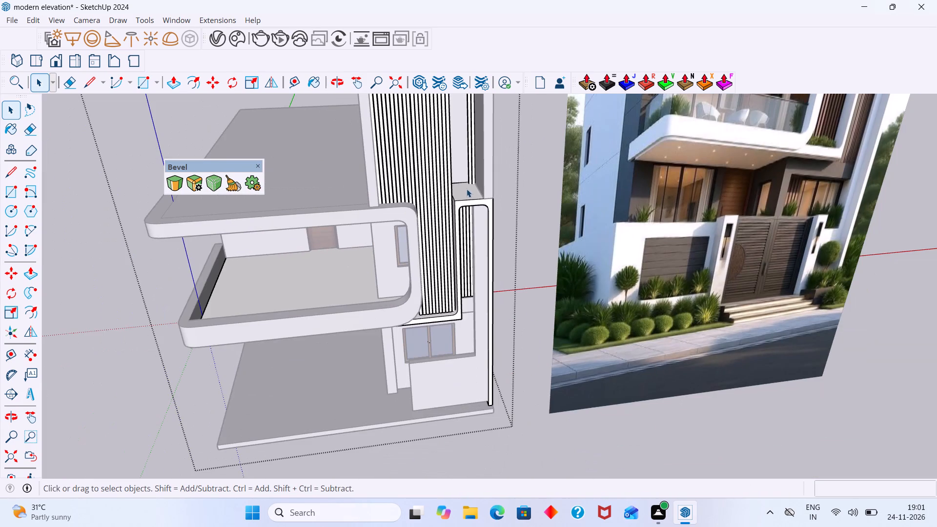
pyautogui.keyDown('shift'); pyautogui.moveTo(467, 186); pyautogui.dragTo(394, 335, button='middle'); pyautogui.keyUp('shift')
pyautogui.scroll(8, 403, 254)
pyautogui.moveTo(369, 256); pyautogui.dragTo(376, 206, button='middle')
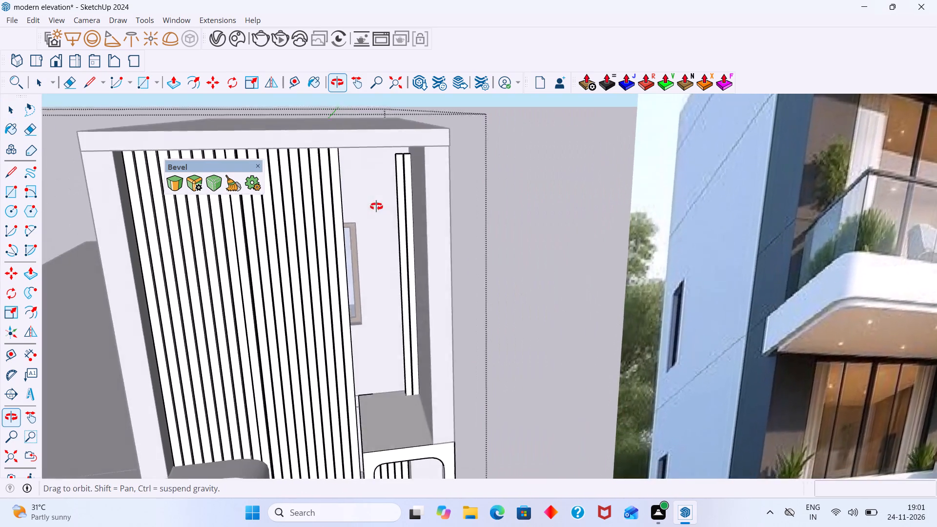
pyautogui.moveTo(376, 206); pyautogui.dragTo(381, 187, button='middle')
pyautogui.scroll(20, 399, 147)
pyautogui.scroll(7, 399, 147)
pyautogui.moveTo(409, 153); pyautogui.dragTo(414, 184, button='middle')
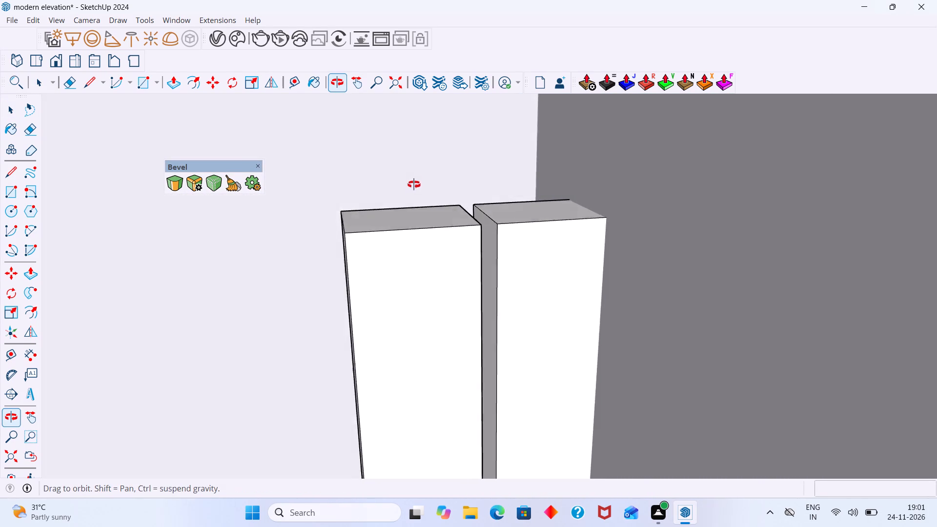
pyautogui.moveTo(414, 184); pyautogui.dragTo(412, 197, button='middle')
pyautogui.scroll(3, 392, 221)
pyautogui.doubleClick(394, 222)
pyautogui.click(417, 228)
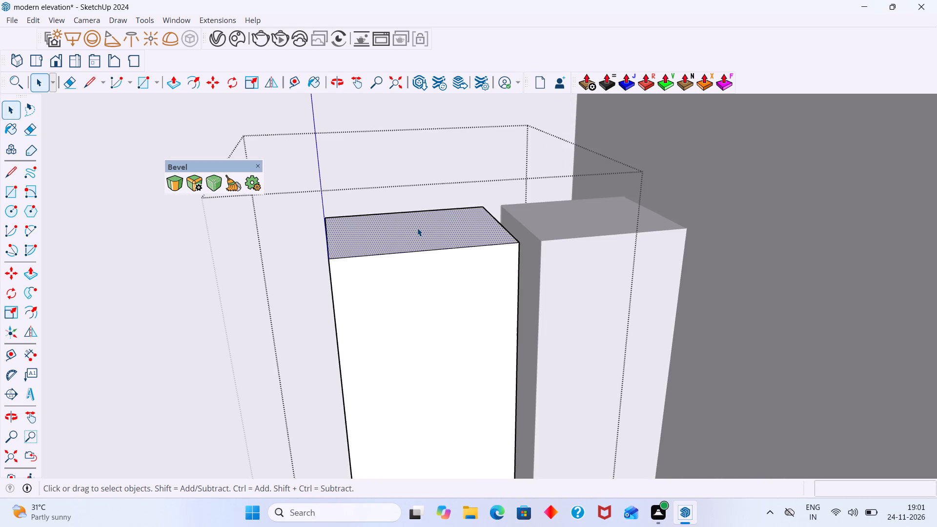
pyautogui.doubleClick(417, 228)
pyautogui.press('p')
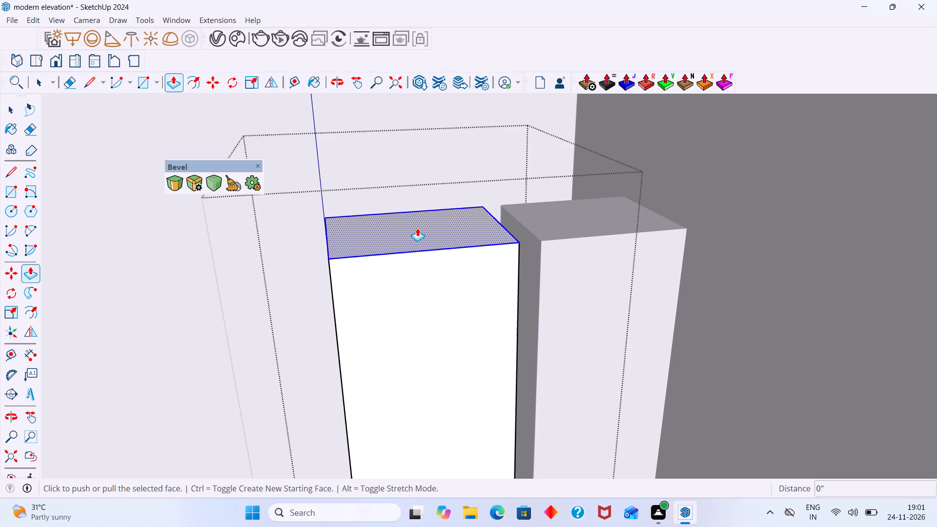
pyautogui.doubleClick(417, 228)
pyautogui.press('space')
pyautogui.click(570, 207)
# Open the last full-height slat next to the tower's side wall and repeat the same Push/Pull distance on its top face.
pyautogui.click(571, 220)
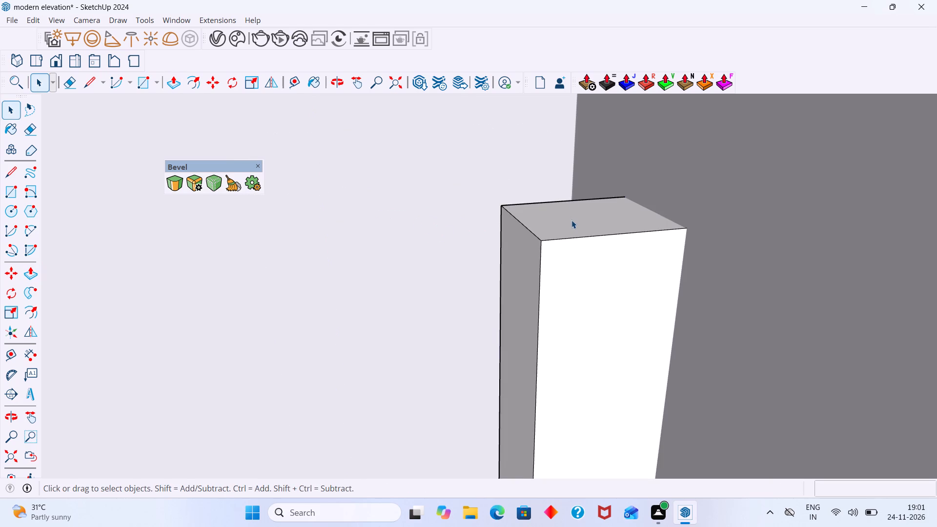
pyautogui.doubleClick(572, 220)
pyautogui.scroll(3, 572, 220)
pyautogui.click(572, 220)
pyautogui.doubleClick(571, 220)
pyautogui.scroll(2, 571, 220)
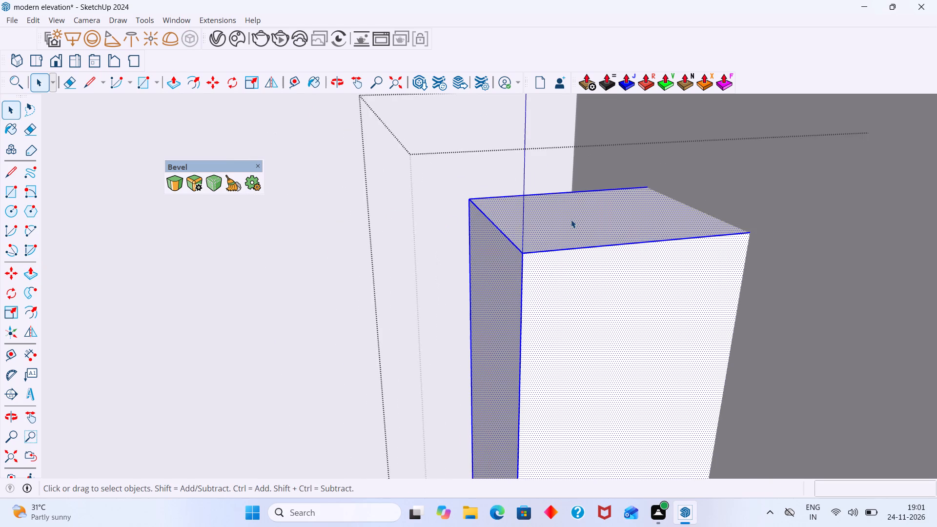
pyautogui.doubleClick(571, 220)
pyautogui.doubleClick(577, 220)
pyautogui.click(573, 227)
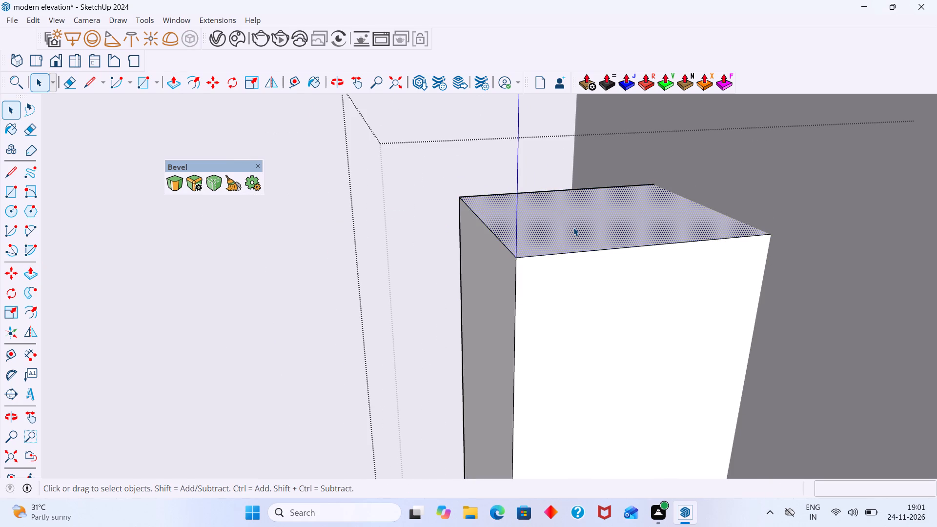
pyautogui.press('p')
pyautogui.doubleClick(573, 227)
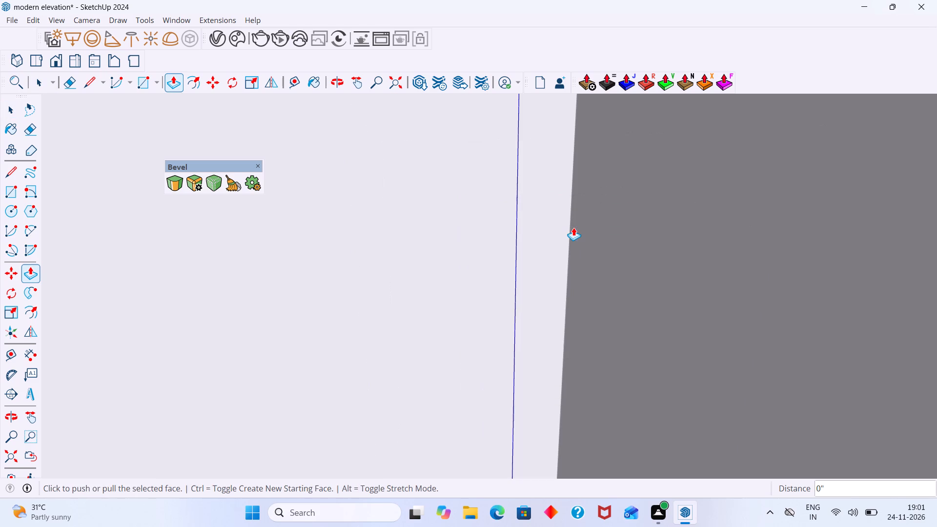
pyautogui.press('space')
pyautogui.scroll(-20, 522, 218)
pyautogui.scroll(-13, 522, 218)
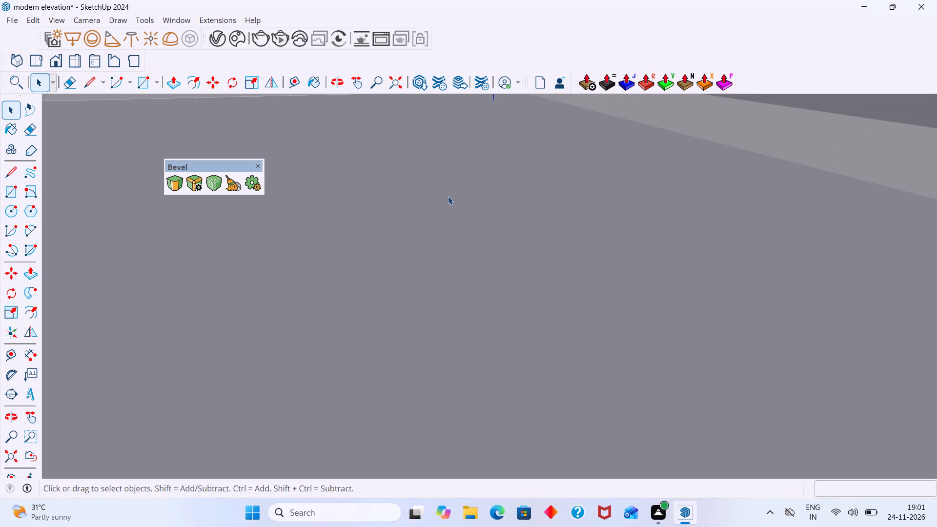
pyautogui.scroll(-9, 448, 196)
pyautogui.click(395, 77)
pyautogui.scroll(-8, 419, 124)
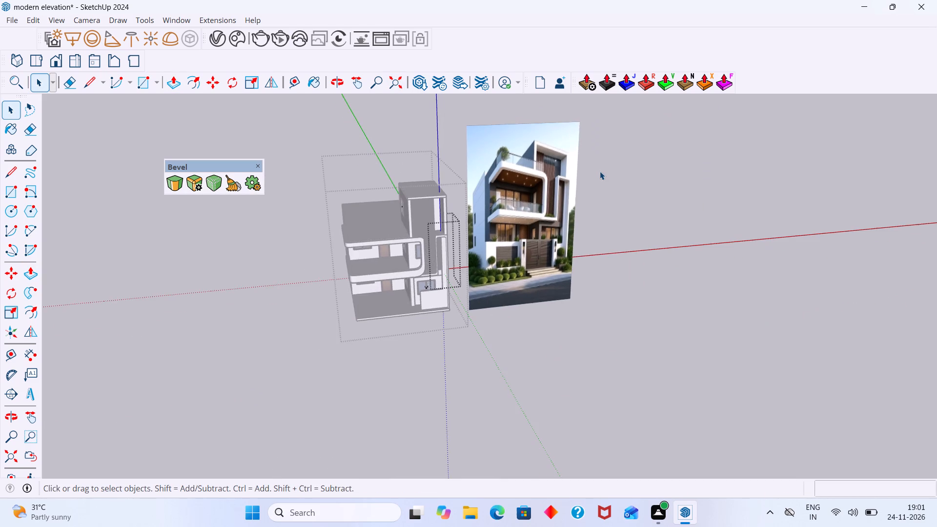
pyautogui.click(604, 170)
# Examine the tops of the lowered slats behind the tall column's opening, comparing their heights up close.
pyautogui.moveTo(641, 171); pyautogui.dragTo(565, 154, button='middle')
pyautogui.scroll(8, 441, 181)
pyautogui.scroll(-1, 439, 182)
pyautogui.scroll(3, 437, 206)
pyautogui.moveTo(415, 291); pyautogui.dragTo(421, 277, button='middle')
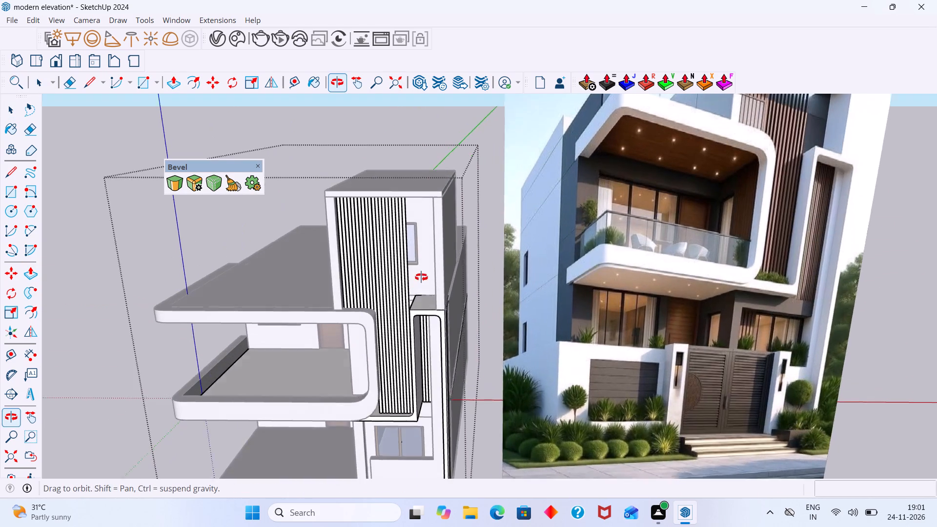
pyautogui.moveTo(421, 277); pyautogui.dragTo(436, 226, button='middle')
pyautogui.scroll(8, 454, 273)
pyautogui.moveTo(450, 272); pyautogui.dragTo(486, 265, button='middle')
pyautogui.scroll(8, 467, 233)
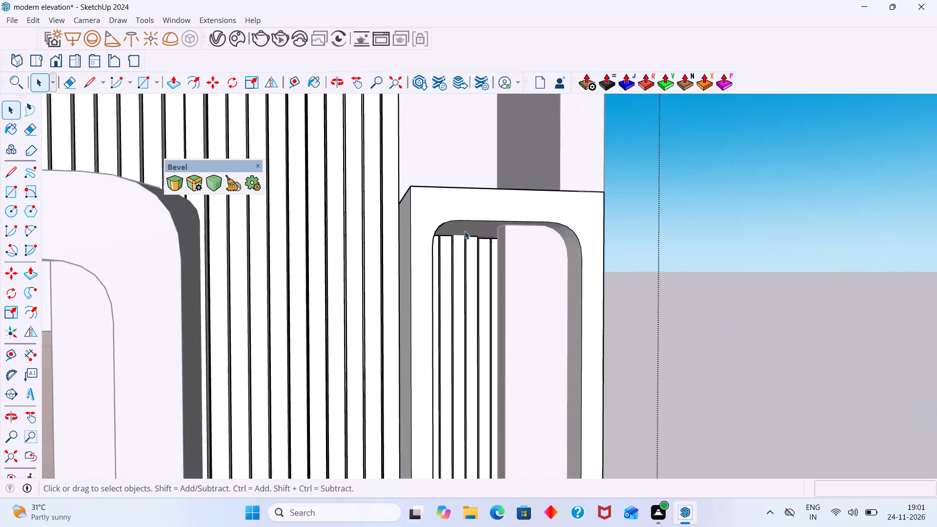
pyautogui.scroll(12, 465, 231)
pyautogui.scroll(10, 542, 245)
pyautogui.moveTo(506, 247); pyautogui.dragTo(503, 262, button='middle')
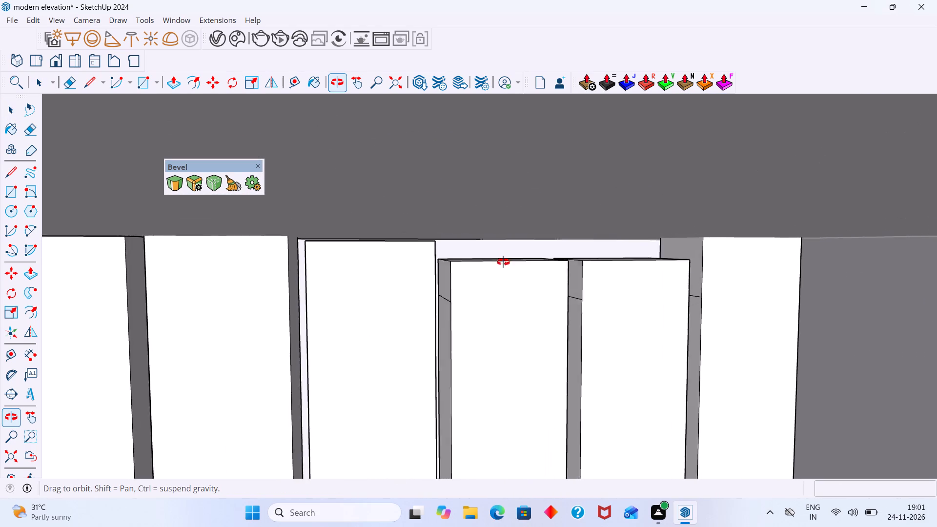
pyautogui.moveTo(503, 262); pyautogui.dragTo(509, 242, button='middle')
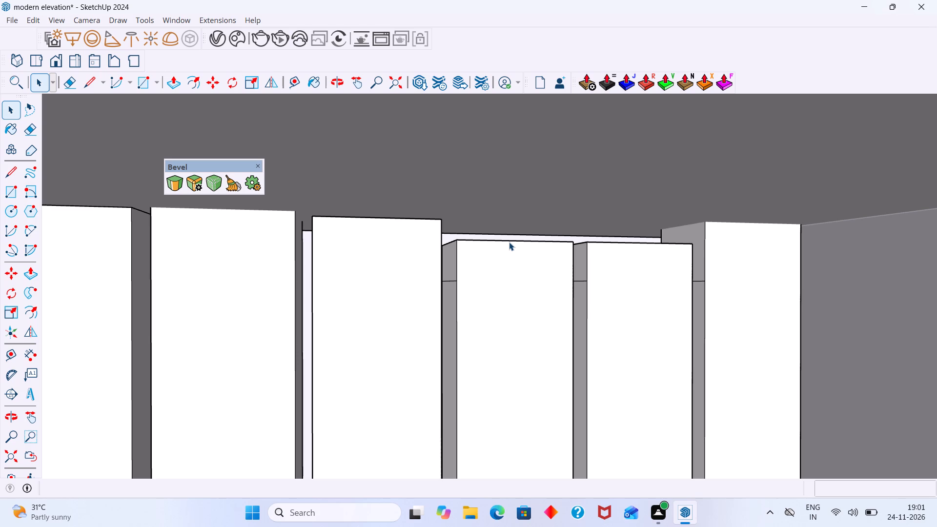
pyautogui.scroll(-3, 509, 242)
pyautogui.scroll(3, 503, 238)
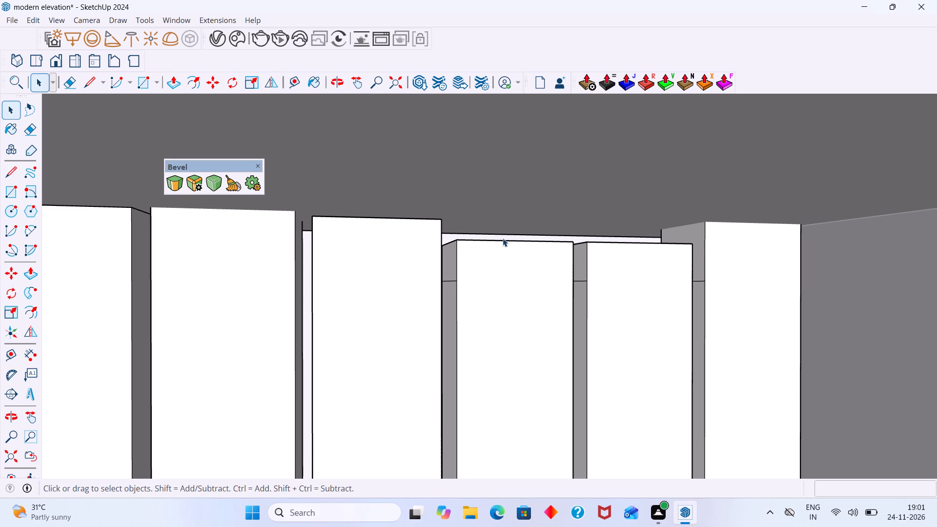
pyautogui.moveTo(499, 238); pyautogui.dragTo(490, 251, button='middle')
pyautogui.scroll(7, 460, 251)
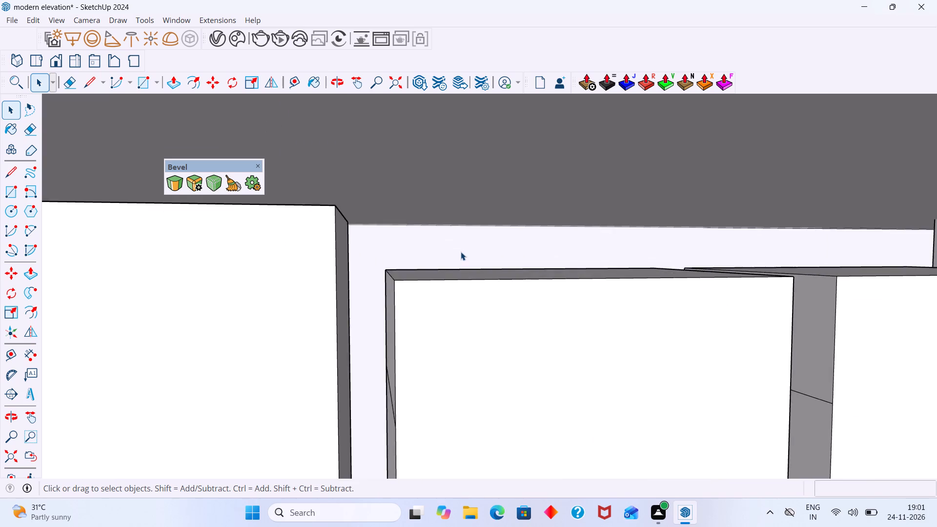
# Recheck from above and below how the slat tops meet the underside of the tall column's opening.
pyautogui.scroll(-20, 461, 252)
pyautogui.scroll(-6, 461, 252)
pyautogui.moveTo(470, 248); pyautogui.dragTo(470, 297, button='middle')
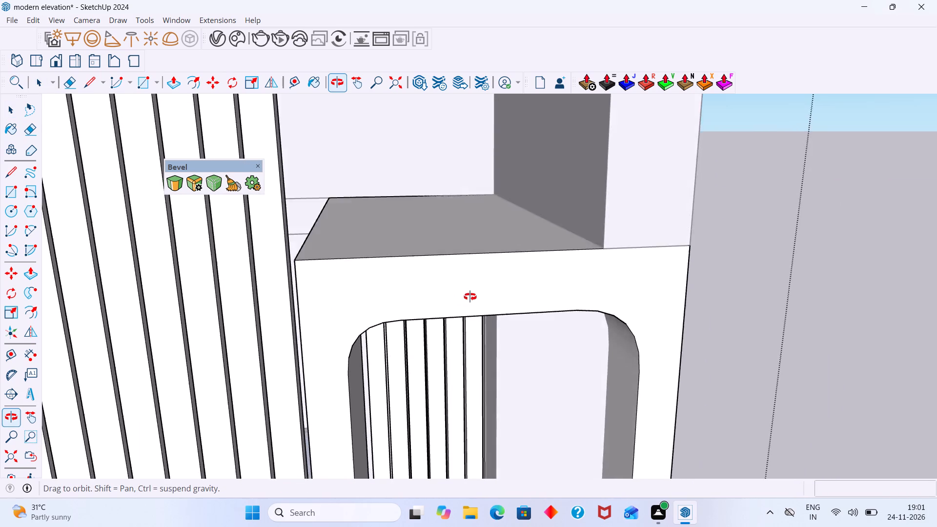
pyautogui.moveTo(470, 297); pyautogui.dragTo(476, 228, button='middle')
pyautogui.scroll(15, 471, 253)
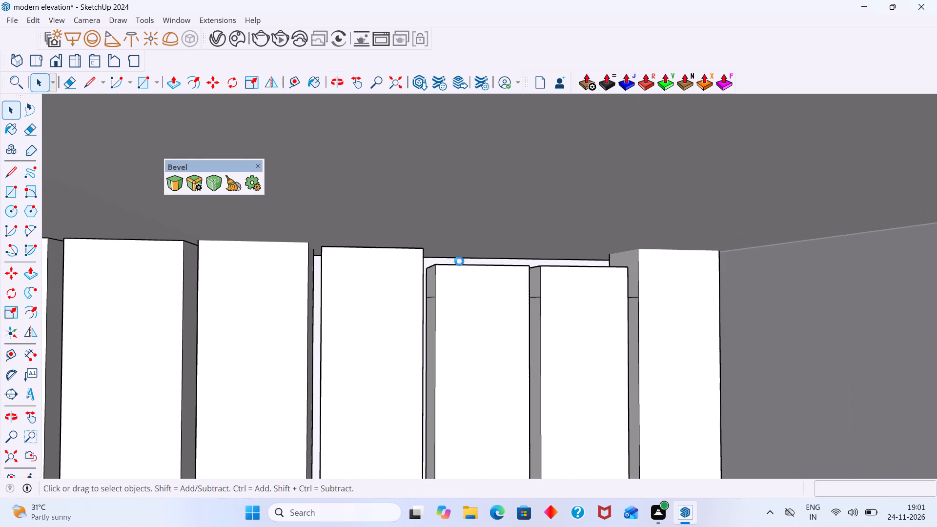
pyautogui.scroll(4, 459, 261)
pyautogui.moveTo(456, 261); pyautogui.dragTo(449, 290, button='middle')
pyautogui.scroll(1, 455, 263)
pyautogui.moveTo(460, 247); pyautogui.dragTo(451, 276, button='middle')
pyautogui.scroll(-2, 490, 199)
pyautogui.moveTo(494, 233); pyautogui.dragTo(491, 291, button='middle')
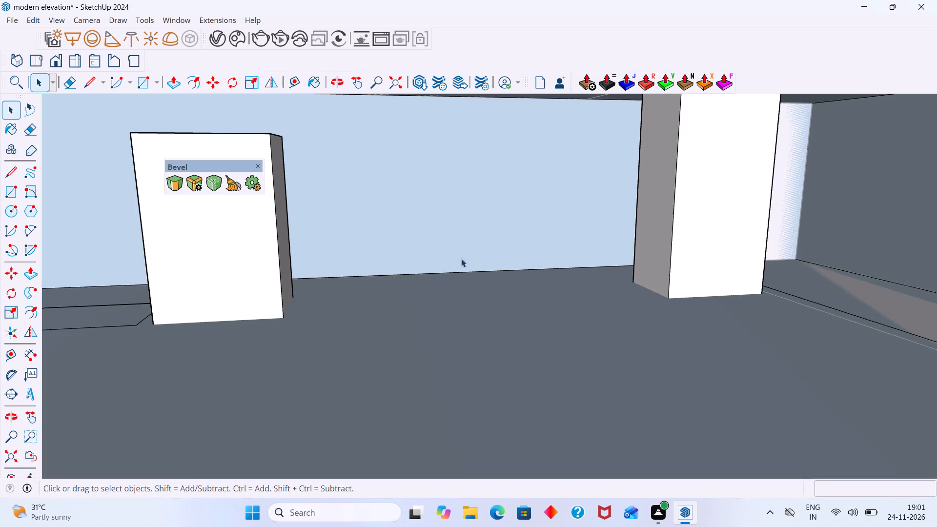
pyautogui.scroll(-20, 448, 256)
pyautogui.scroll(-20, 448, 256)
pyautogui.scroll(-7, 448, 256)
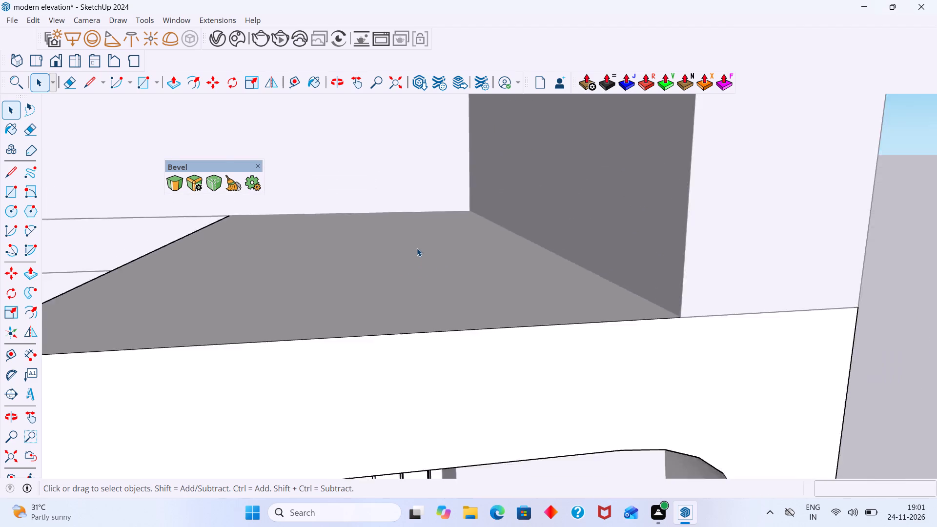
pyautogui.scroll(-14, 417, 248)
pyautogui.moveTo(415, 276); pyautogui.dragTo(417, 235, button='middle')
pyautogui.scroll(3, 412, 213)
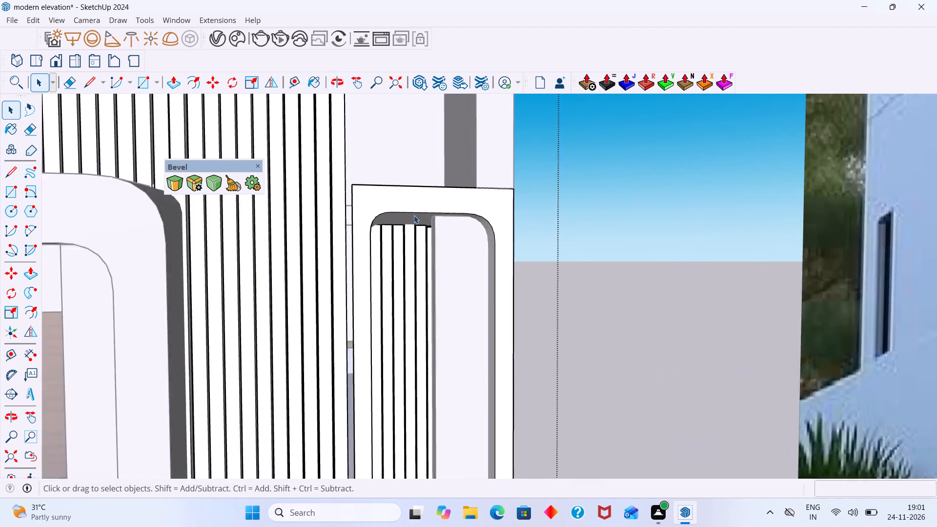
pyautogui.scroll(19, 414, 215)
pyautogui.moveTo(436, 218); pyautogui.dragTo(445, 222, button='middle')
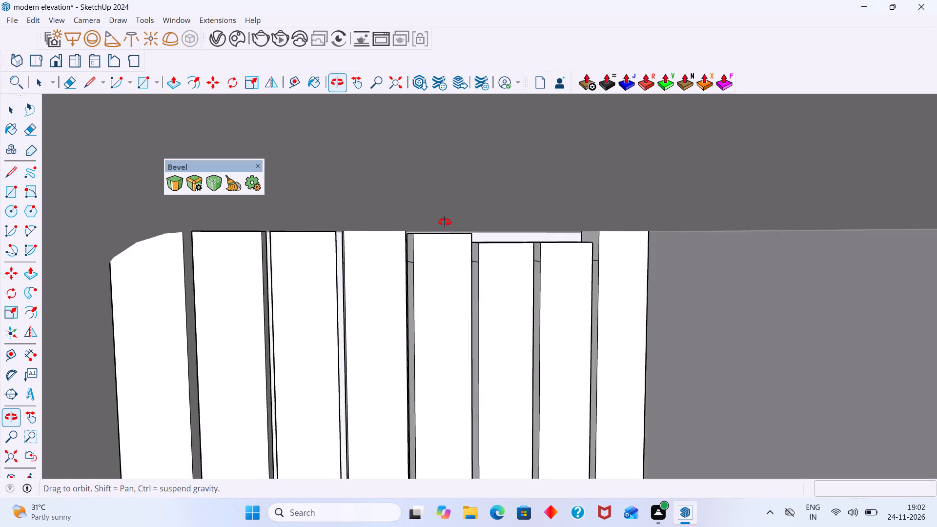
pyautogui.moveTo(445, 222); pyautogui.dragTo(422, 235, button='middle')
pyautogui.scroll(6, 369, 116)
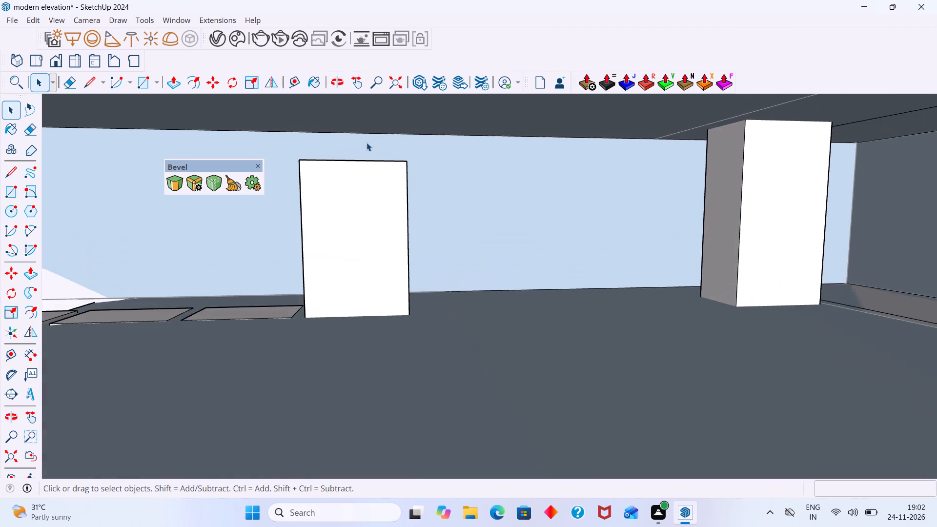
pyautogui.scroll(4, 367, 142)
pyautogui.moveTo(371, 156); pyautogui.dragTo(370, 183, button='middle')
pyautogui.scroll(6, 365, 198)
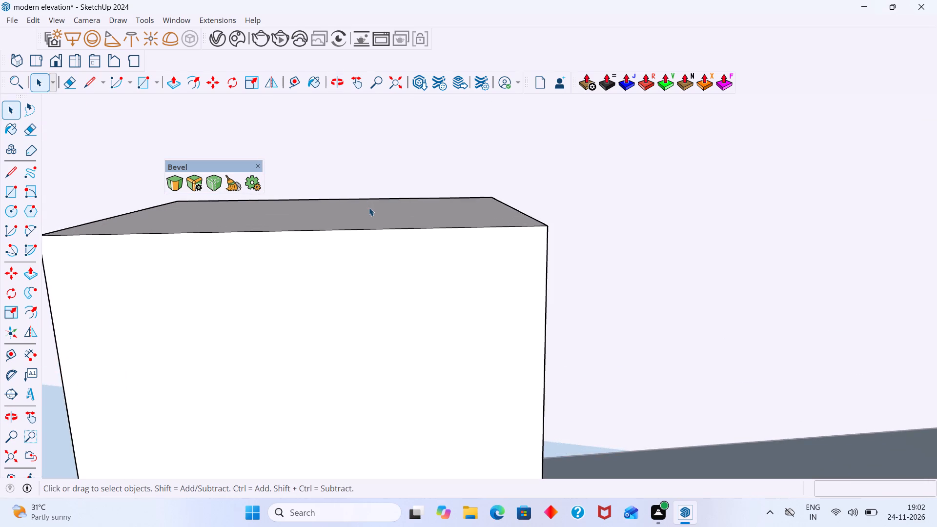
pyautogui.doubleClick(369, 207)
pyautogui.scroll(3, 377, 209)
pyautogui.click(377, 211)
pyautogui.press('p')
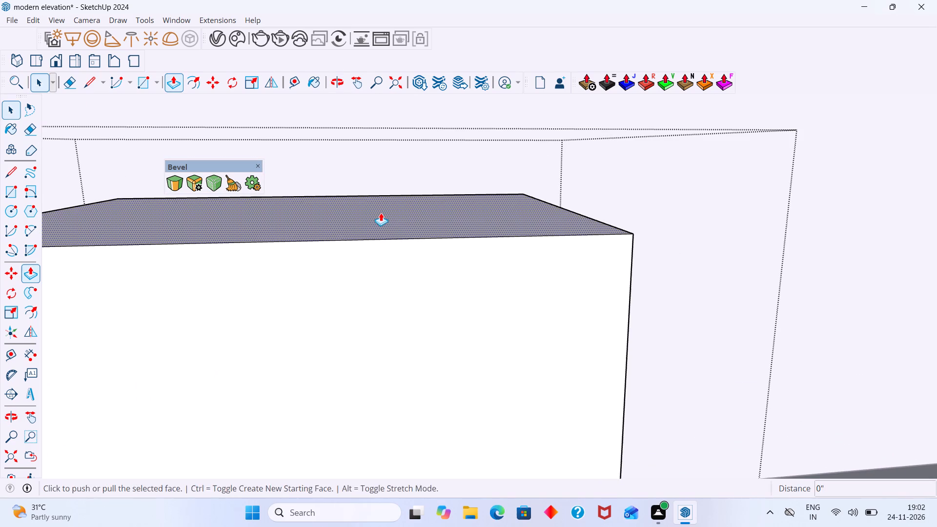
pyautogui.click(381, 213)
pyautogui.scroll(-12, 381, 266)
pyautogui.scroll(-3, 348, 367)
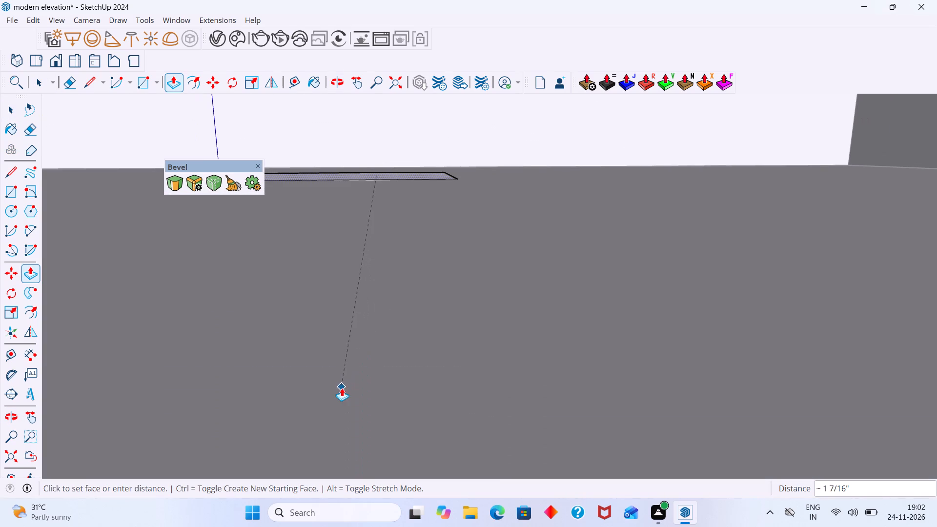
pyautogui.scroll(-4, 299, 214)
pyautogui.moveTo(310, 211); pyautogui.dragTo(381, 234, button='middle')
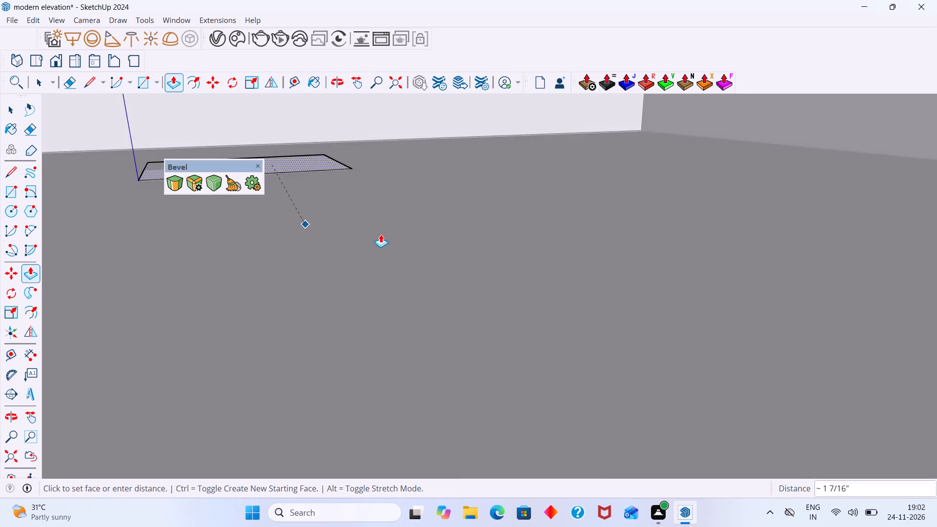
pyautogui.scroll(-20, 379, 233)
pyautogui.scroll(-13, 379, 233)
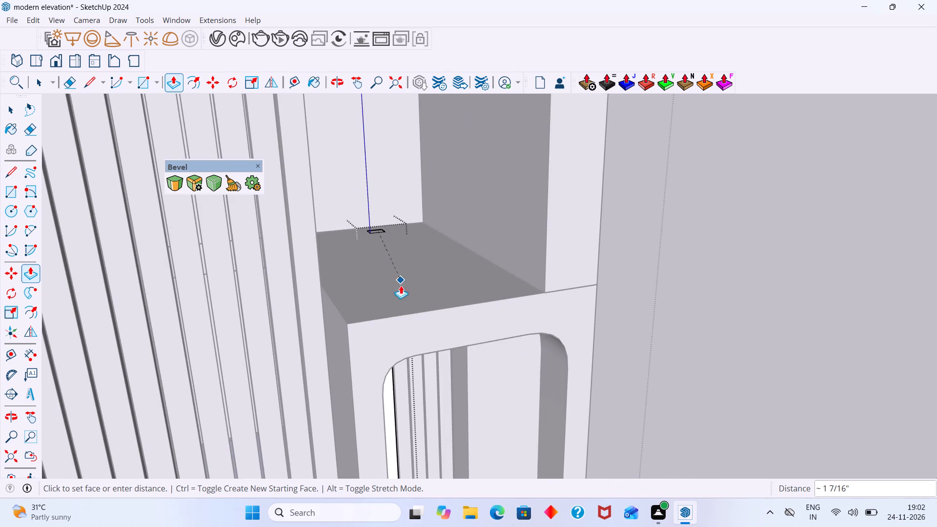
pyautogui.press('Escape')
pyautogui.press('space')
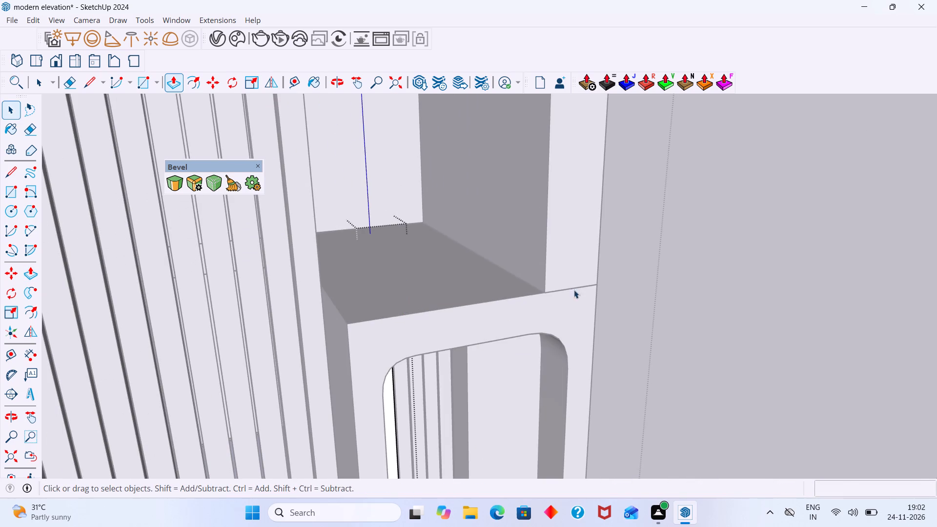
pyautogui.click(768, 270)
# Open the first of the two short slats behind the column's opening and Push/Pull its top face up 1/2" to the opening's underside.
pyautogui.moveTo(502, 294); pyautogui.dragTo(440, 194, button='middle')
pyautogui.scroll(6, 419, 274)
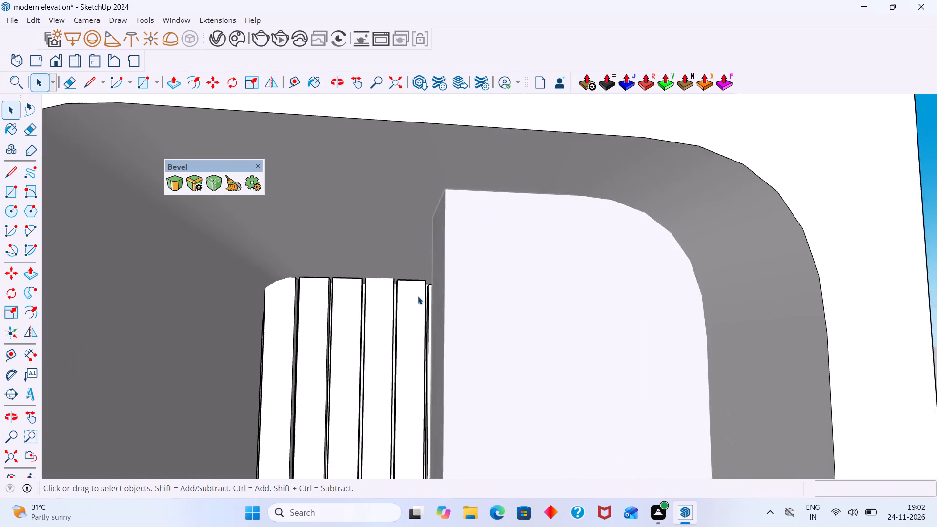
pyautogui.scroll(13, 418, 296)
pyautogui.moveTo(471, 275); pyautogui.dragTo(470, 283, button='middle')
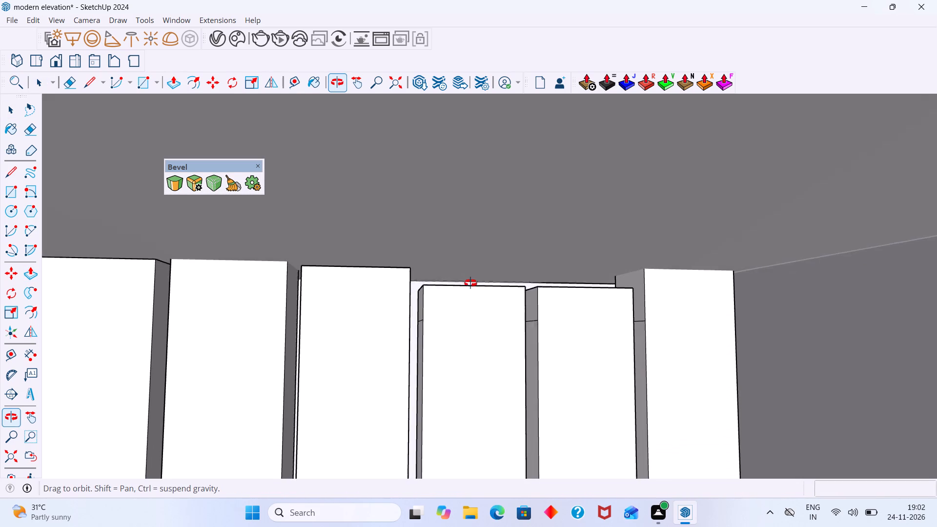
pyautogui.moveTo(470, 283); pyautogui.dragTo(468, 286, button='middle')
pyautogui.scroll(9, 459, 292)
pyautogui.moveTo(445, 290); pyautogui.dragTo(445, 306, button='middle')
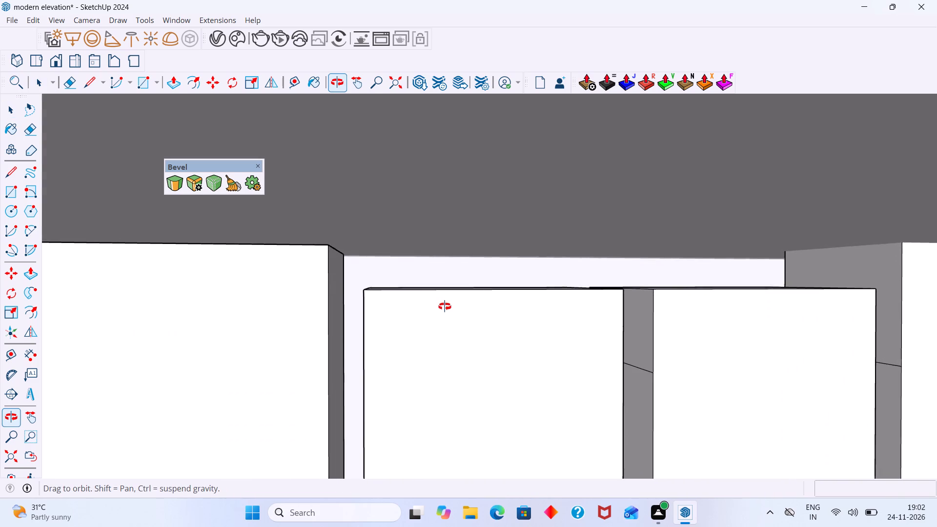
pyautogui.moveTo(445, 306); pyautogui.dragTo(443, 323, button='middle')
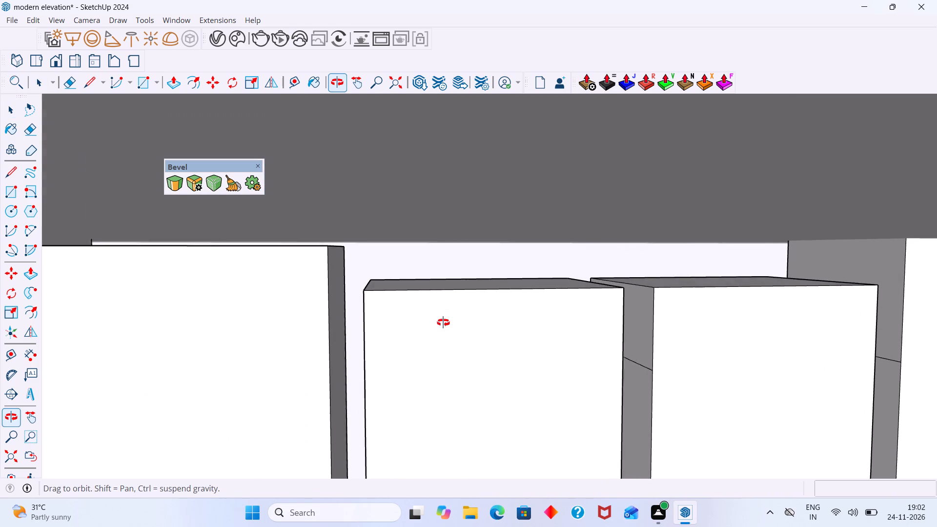
pyautogui.moveTo(443, 323); pyautogui.dragTo(441, 315, button='middle')
pyautogui.scroll(6, 413, 269)
pyautogui.scroll(2, 399, 308)
pyautogui.doubleClick(399, 313)
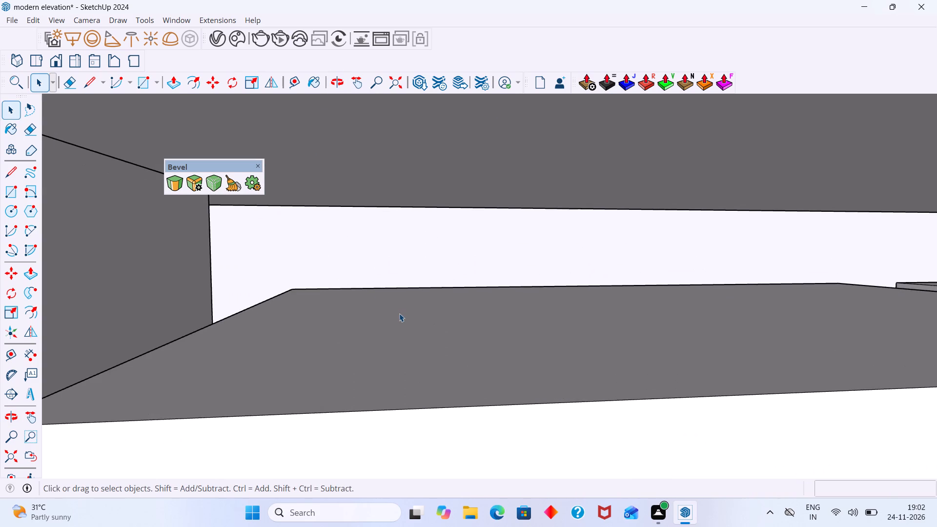
pyautogui.click(405, 332)
pyautogui.press('p')
pyautogui.click(408, 331)
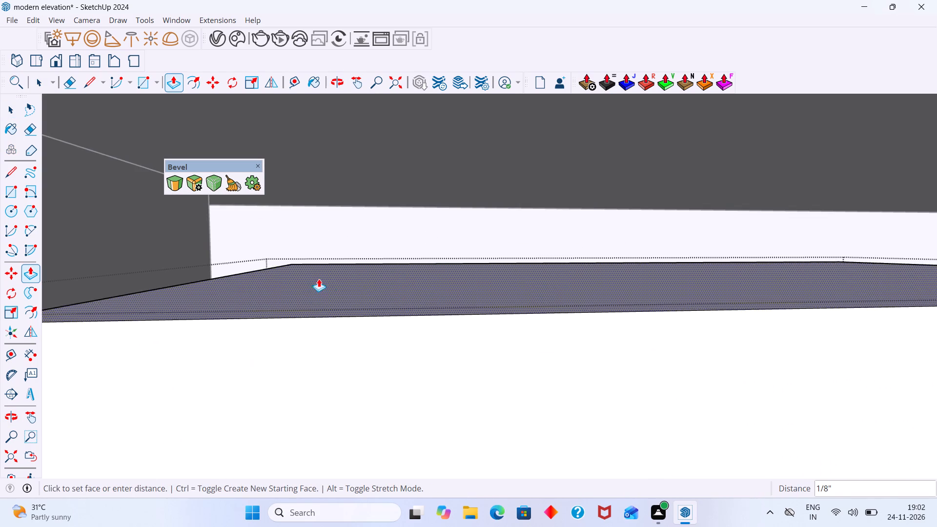
pyautogui.scroll(-6, 318, 279)
pyautogui.click(210, 241)
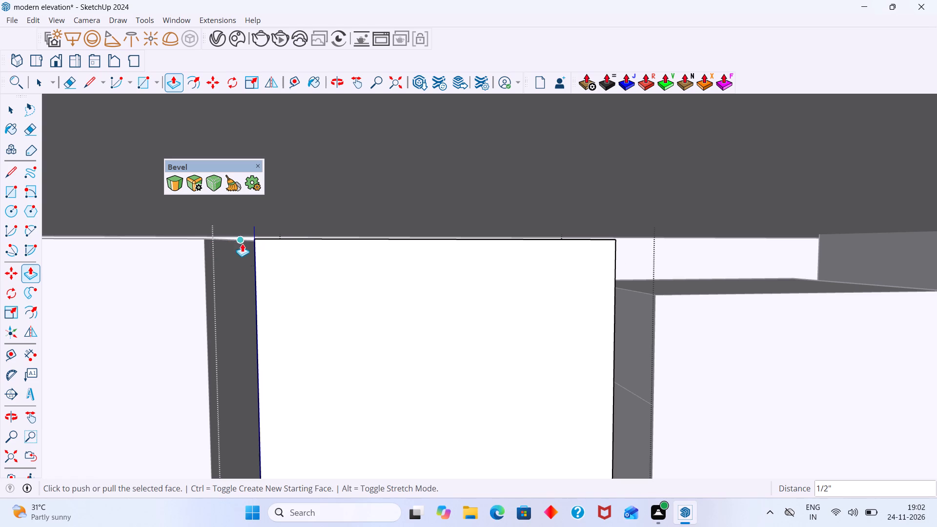
pyautogui.press('space')
# Open the adjacent short slat behind the opening and repeat the same Push/Pull distance on its top face.
pyautogui.scroll(6, 705, 295)
pyautogui.moveTo(692, 291); pyautogui.dragTo(692, 304, button='middle')
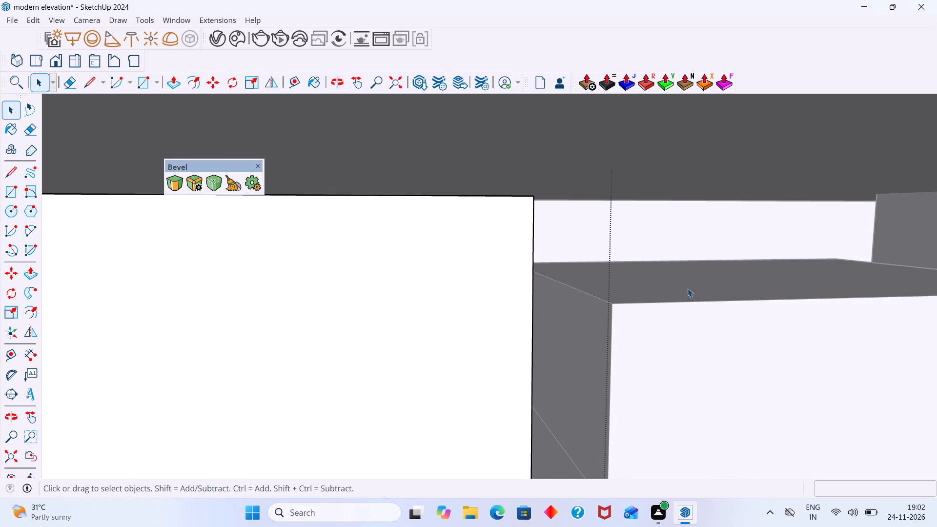
pyautogui.click(688, 288)
pyautogui.scroll(2, 688, 283)
pyautogui.doubleClick(688, 283)
pyautogui.doubleClick(694, 283)
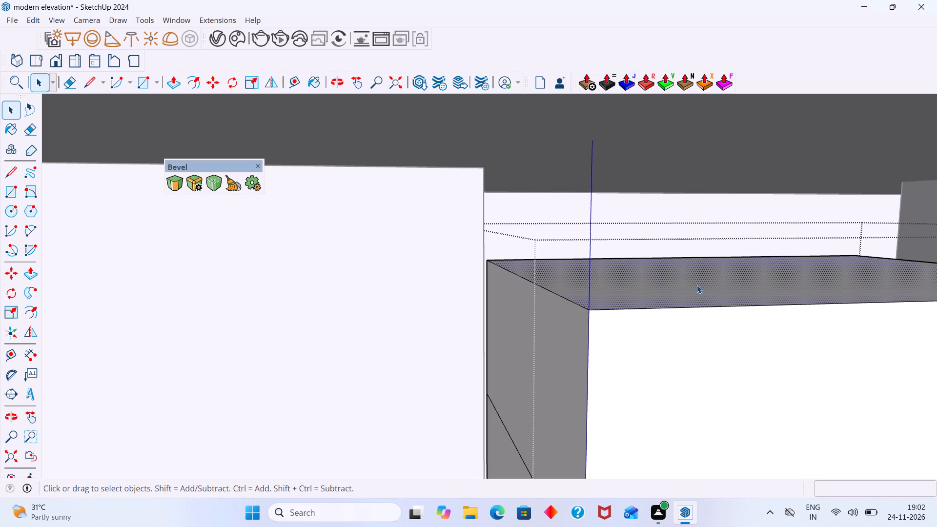
pyautogui.press('p')
pyautogui.doubleClick(698, 285)
pyautogui.press('space')
# Examine from below how the raised slat tops meet the underside of the tall column's opening.
pyautogui.scroll(-8, 685, 278)
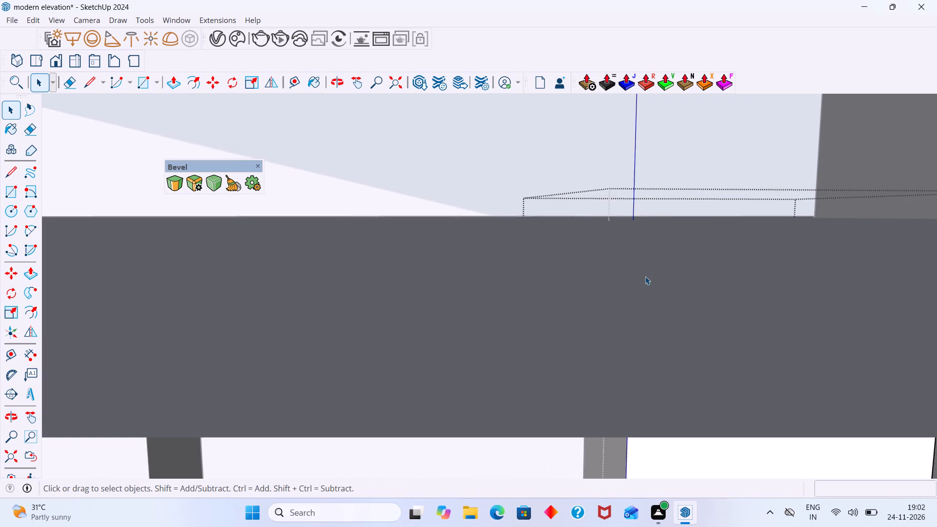
pyautogui.scroll(-8, 645, 276)
pyautogui.moveTo(643, 278); pyautogui.dragTo(406, 218, button='middle')
pyautogui.scroll(-7, 454, 220)
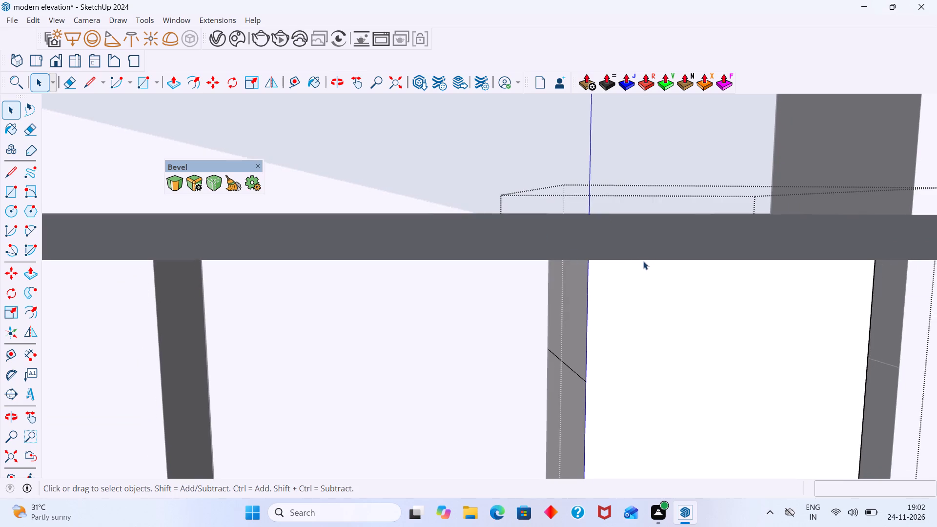
pyautogui.moveTo(645, 261); pyautogui.dragTo(531, 190, button='middle')
pyautogui.scroll(-5, 594, 196)
pyautogui.moveTo(639, 201); pyautogui.dragTo(627, 172, button='middle')
pyautogui.scroll(4, 657, 166)
pyautogui.scroll(-4, 703, 163)
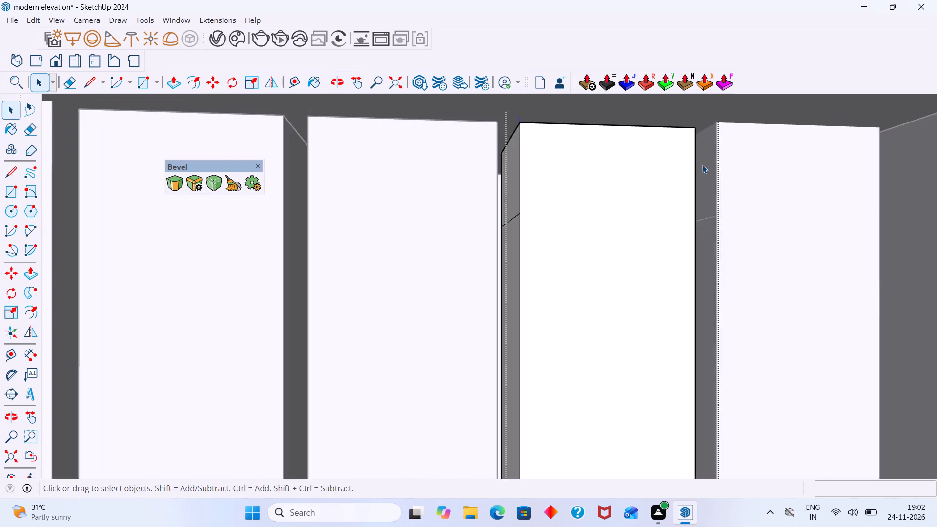
pyautogui.scroll(-20, 702, 165)
pyautogui.scroll(-19, 702, 165)
pyautogui.moveTo(722, 187); pyautogui.dragTo(693, 218, button='middle')
pyautogui.scroll(1, 693, 218)
pyautogui.click(855, 202)
# Close the house group and compare the whole house model with the reference image beside it.
pyautogui.moveTo(705, 192); pyautogui.dragTo(710, 261, button='middle')
pyautogui.scroll(-11, 726, 255)
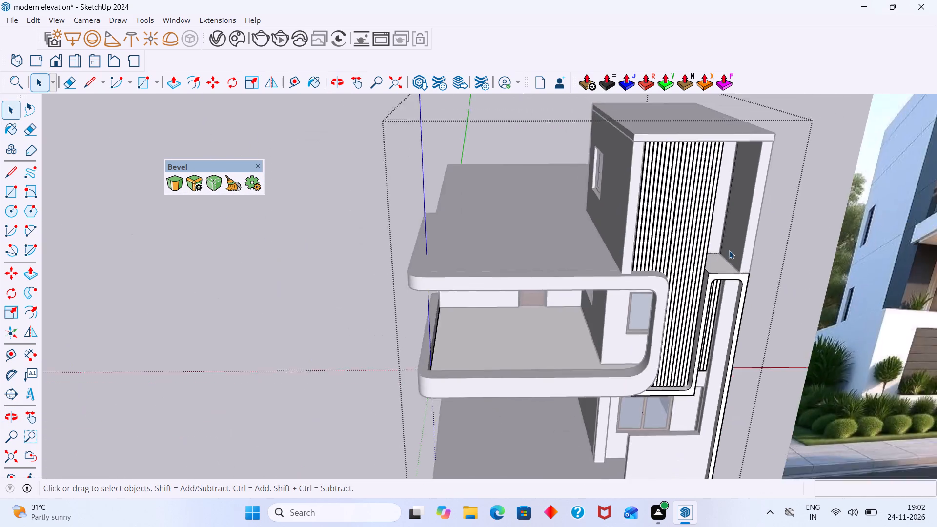
pyautogui.scroll(-16, 729, 250)
pyautogui.keyDown('shift'); pyautogui.moveTo(718, 260); pyautogui.dragTo(612, 251, button='middle'); pyautogui.keyUp('shift')
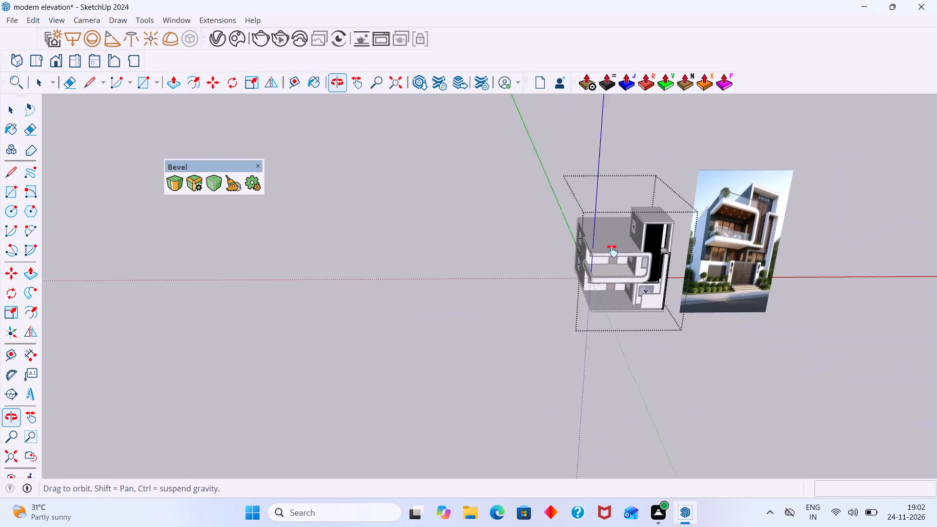
pyautogui.keyDown('shift'); pyautogui.moveTo(612, 251); pyautogui.dragTo(595, 250, button='middle'); pyautogui.keyUp('shift')
pyautogui.click(407, 255)
pyautogui.moveTo(591, 227); pyautogui.dragTo(346, 213, button='middle')
pyautogui.moveTo(351, 226); pyautogui.dragTo(361, 183, button='middle')
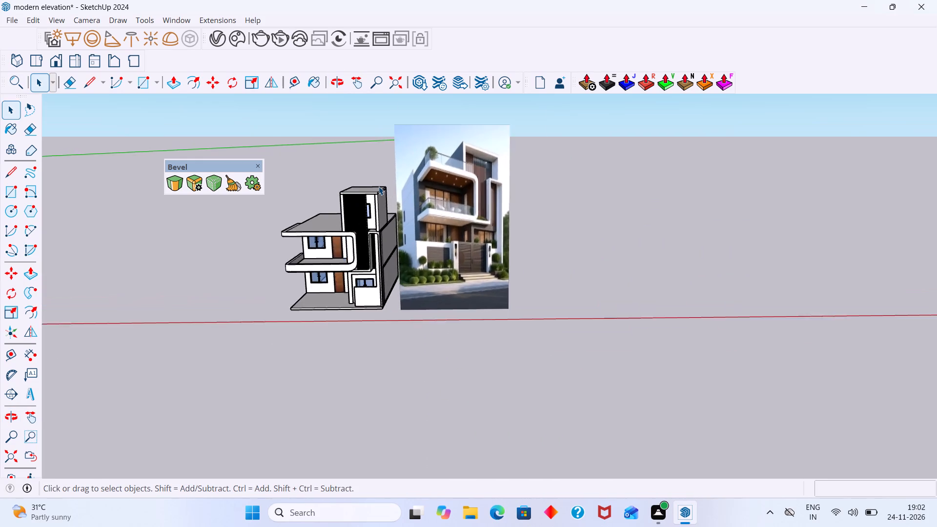
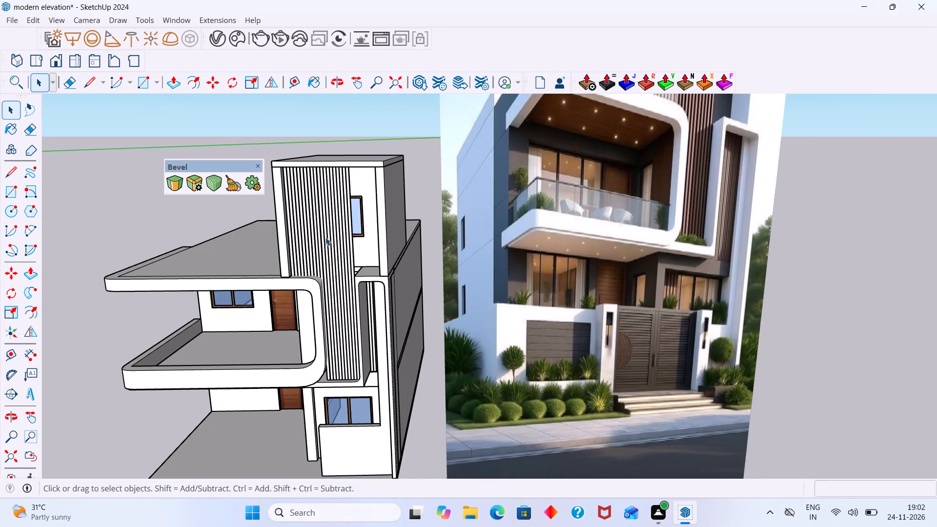
# Compare the house's balconies, slatted tower and tall column with the reference image from several front angles.
pyautogui.moveTo(341, 236); pyautogui.dragTo(403, 225, button='middle')
pyautogui.scroll(-6, 460, 206)
pyautogui.moveTo(417, 214); pyautogui.dragTo(324, 235, button='middle')
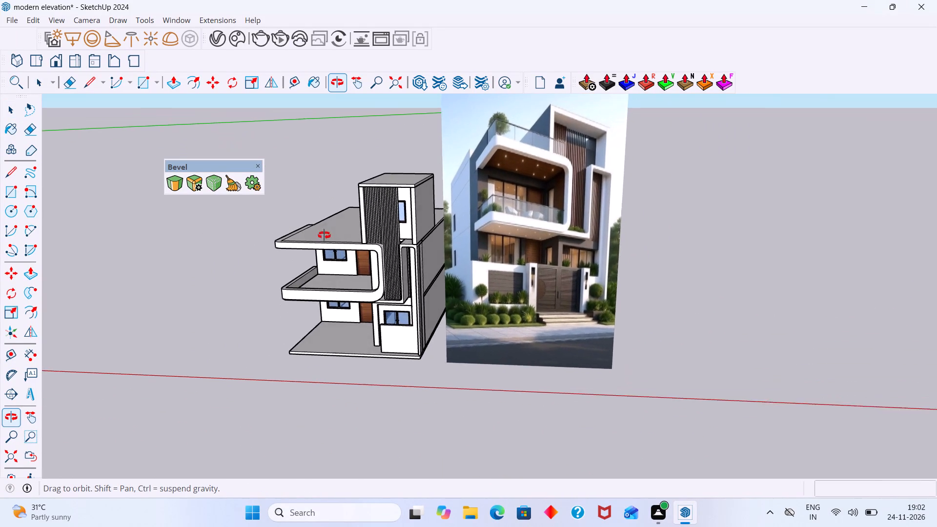
pyautogui.moveTo(324, 235); pyautogui.dragTo(299, 263, button='middle')
pyautogui.scroll(3, 374, 263)
pyautogui.moveTo(410, 269); pyautogui.dragTo(438, 254, button='middle')
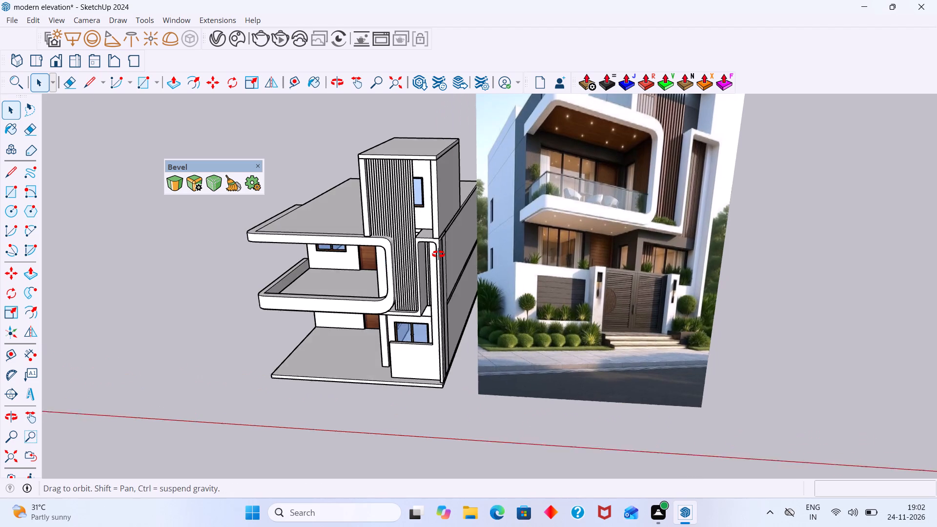
pyautogui.moveTo(438, 254); pyautogui.dragTo(474, 244, button='middle')
pyautogui.scroll(5, 445, 244)
pyautogui.moveTo(462, 257); pyautogui.dragTo(495, 251, button='middle')
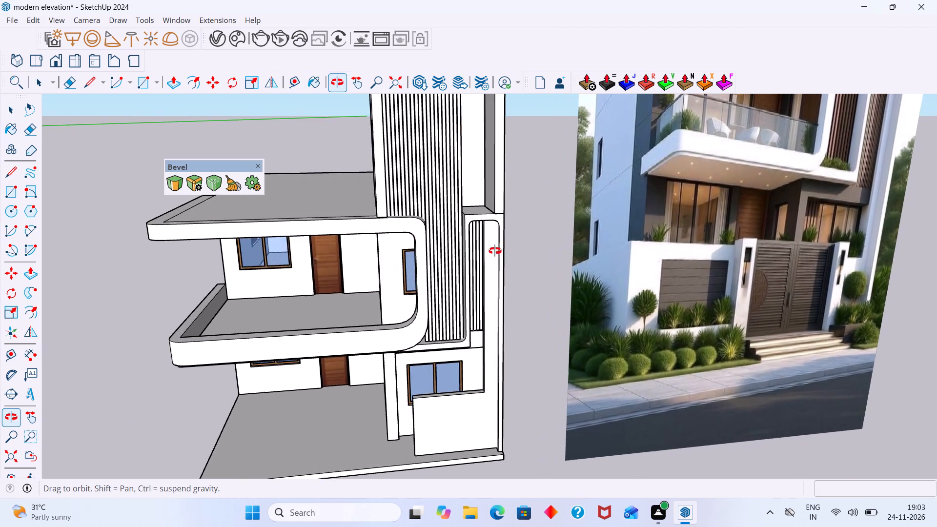
pyautogui.moveTo(495, 251); pyautogui.dragTo(404, 256, button='middle')
# Open the tall column's group, Push/Pull the narrow face beside the last slat in its opening away from the slats, and close the group.
pyautogui.scroll(2, 405, 263)
pyautogui.moveTo(409, 272); pyautogui.dragTo(542, 267, button='middle')
pyautogui.scroll(4, 589, 254)
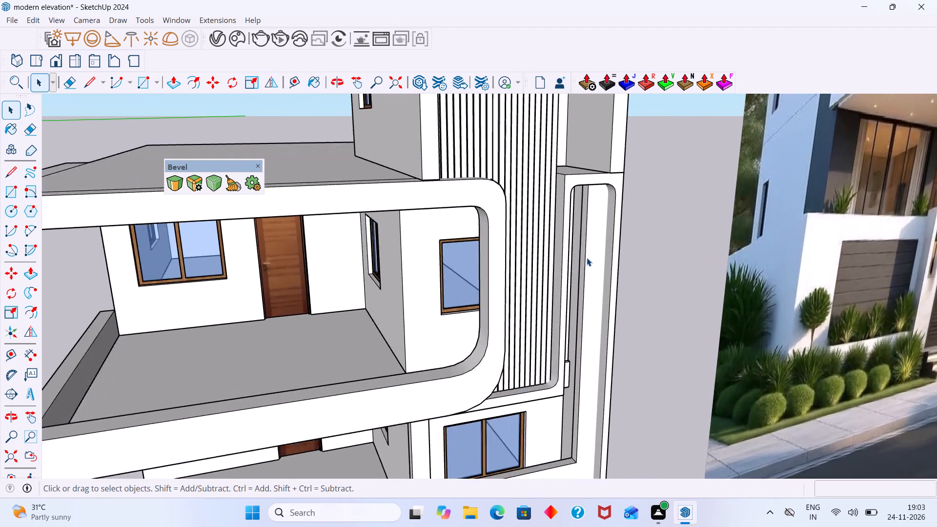
pyautogui.scroll(12, 587, 258)
pyautogui.moveTo(560, 240); pyautogui.dragTo(523, 244, button='middle')
pyautogui.scroll(4, 524, 243)
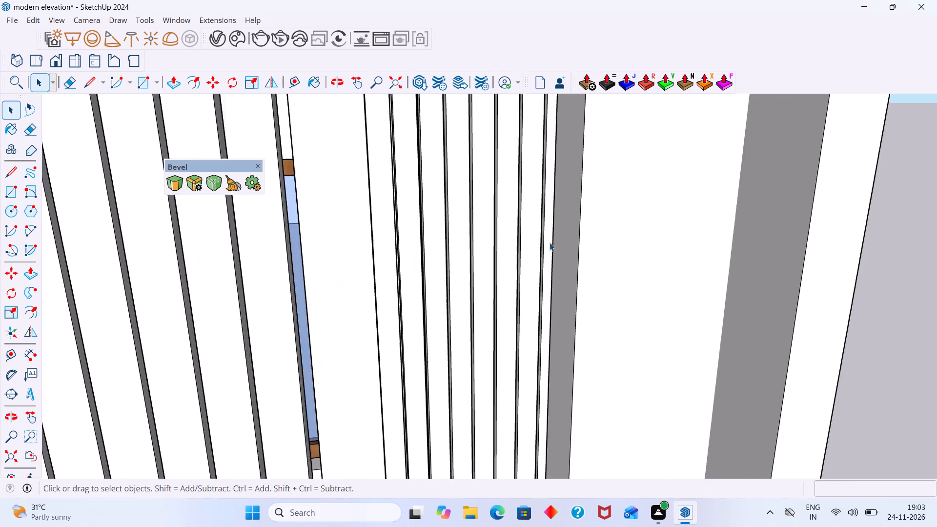
pyautogui.scroll(2, 550, 243)
pyautogui.moveTo(564, 242); pyautogui.dragTo(593, 240, button='middle')
pyautogui.scroll(3, 584, 237)
pyautogui.doubleClick(581, 233)
pyautogui.click(565, 232)
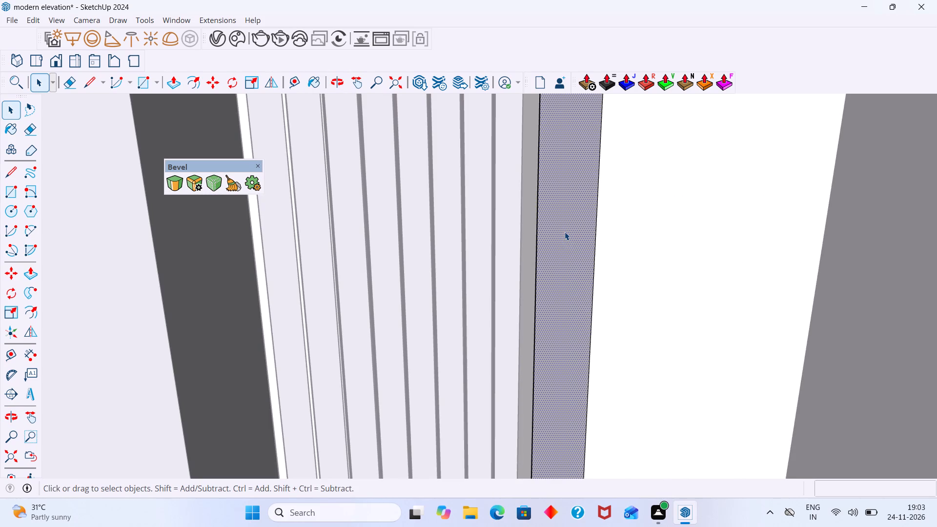
pyautogui.press('p')
pyautogui.click(568, 231)
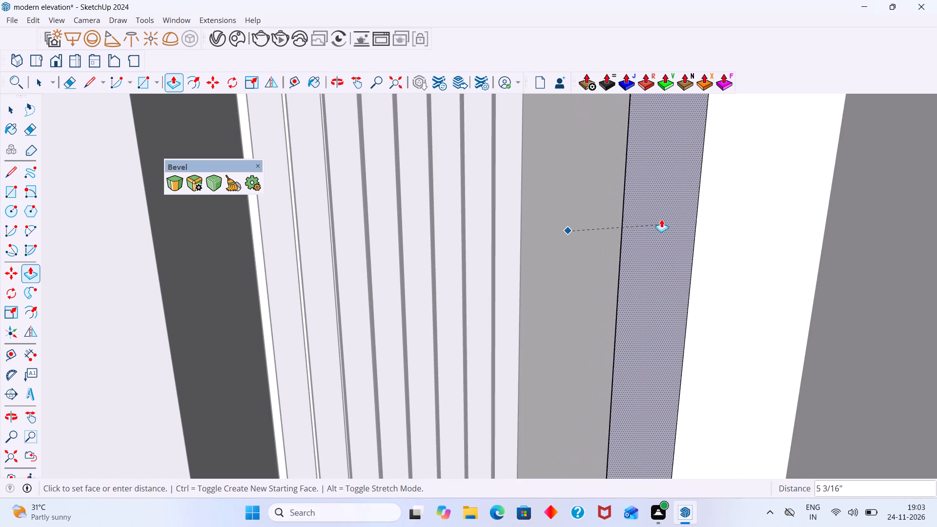
pyautogui.click(671, 217)
pyautogui.press('space')
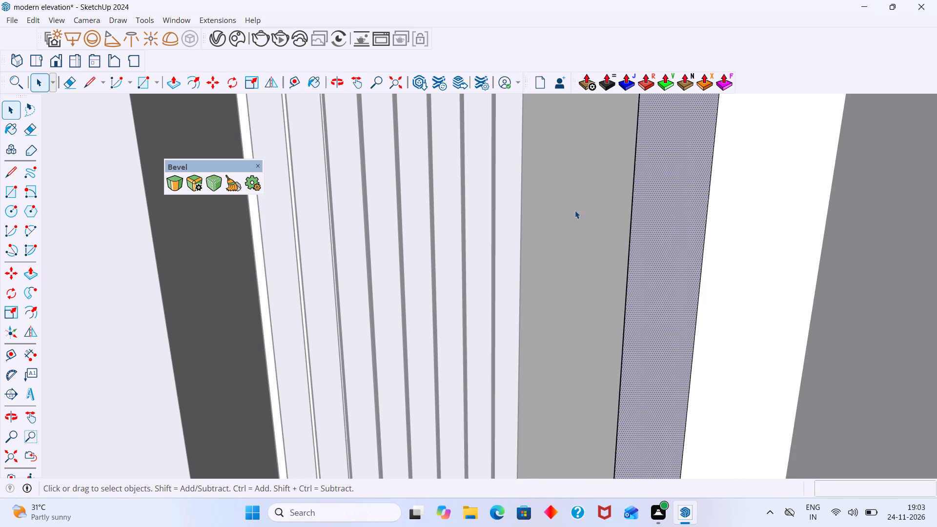
pyautogui.scroll(-20, 563, 208)
pyautogui.scroll(-1, 563, 208)
pyautogui.click(634, 219)
# Compare the column opening, slats and ground-floor front with the same areas in the reference image.
pyautogui.moveTo(621, 221); pyautogui.dragTo(591, 220, button='middle')
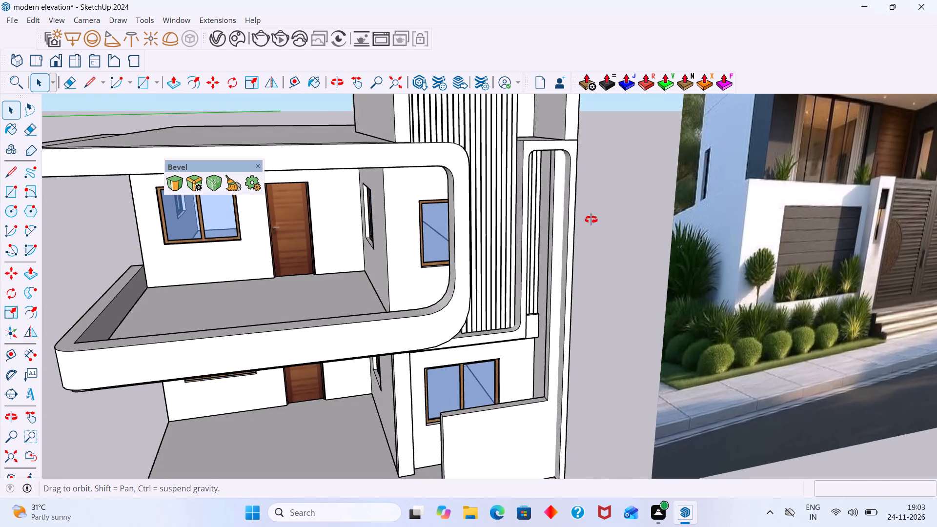
pyautogui.moveTo(591, 220); pyautogui.dragTo(569, 215, button='middle')
pyautogui.scroll(-10, 569, 214)
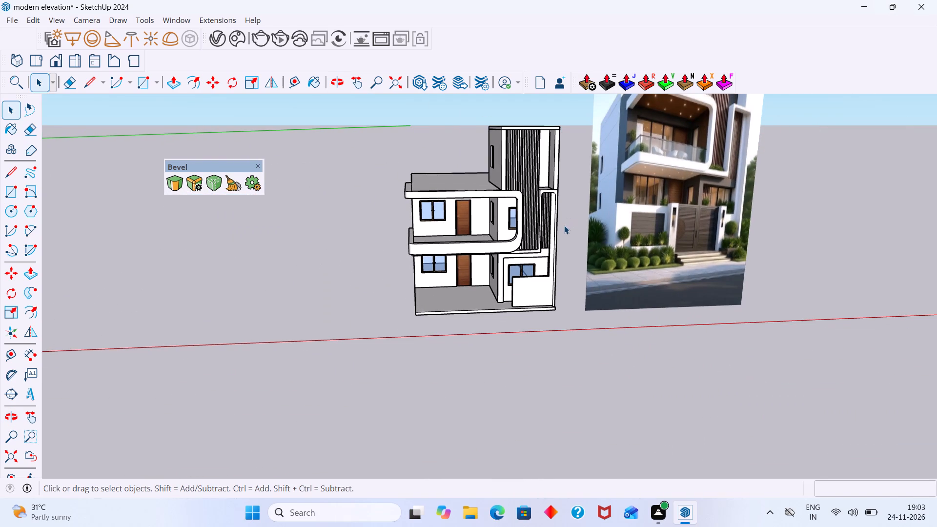
pyautogui.scroll(20, 554, 225)
pyautogui.scroll(1, 554, 225)
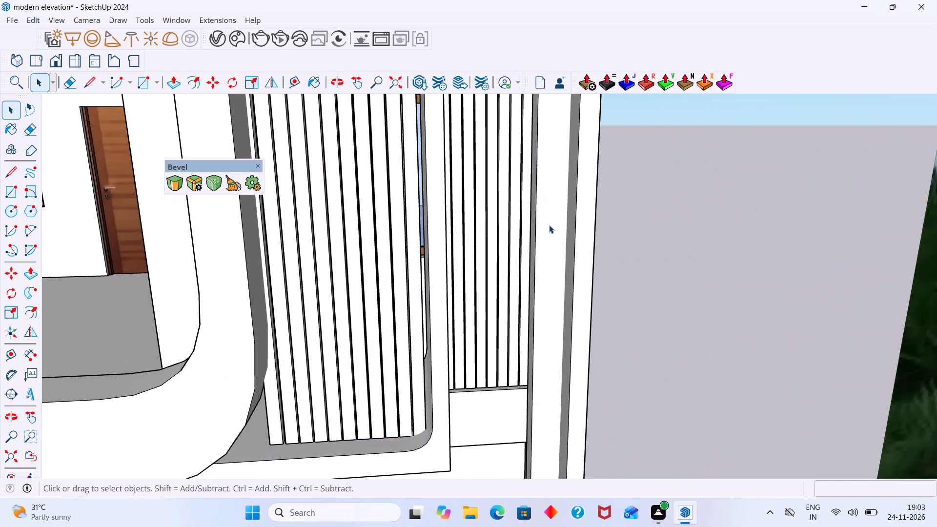
pyautogui.scroll(-20, 549, 225)
pyautogui.moveTo(548, 224); pyautogui.dragTo(492, 231, button='middle')
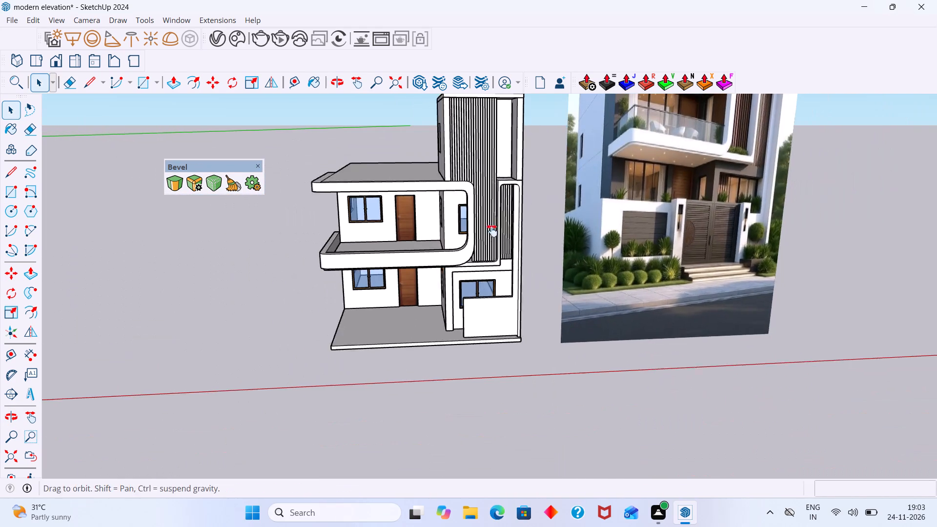
pyautogui.moveTo(492, 231); pyautogui.dragTo(436, 239, button='middle')
pyautogui.scroll(-5, 436, 239)
pyautogui.moveTo(436, 241); pyautogui.dragTo(371, 245, button='middle')
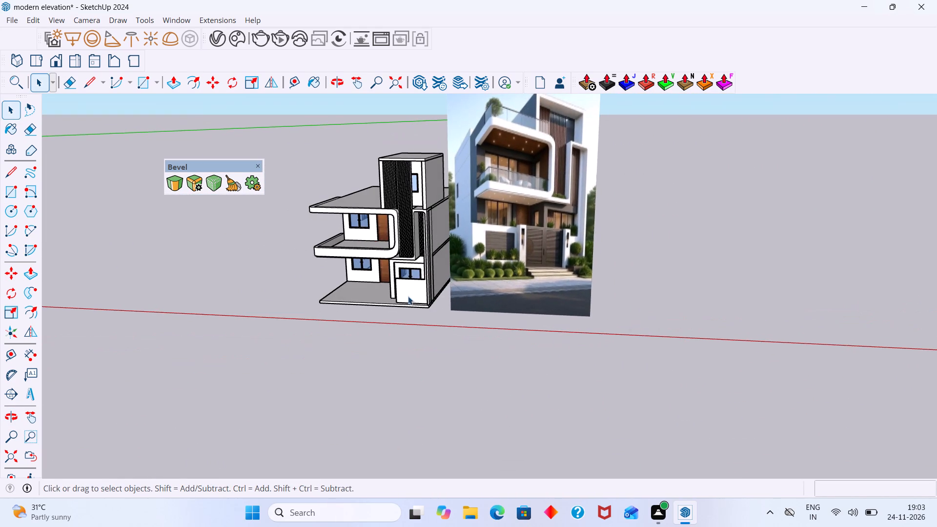
pyautogui.scroll(3, 406, 301)
pyautogui.moveTo(405, 296); pyautogui.dragTo(433, 263, button='middle')
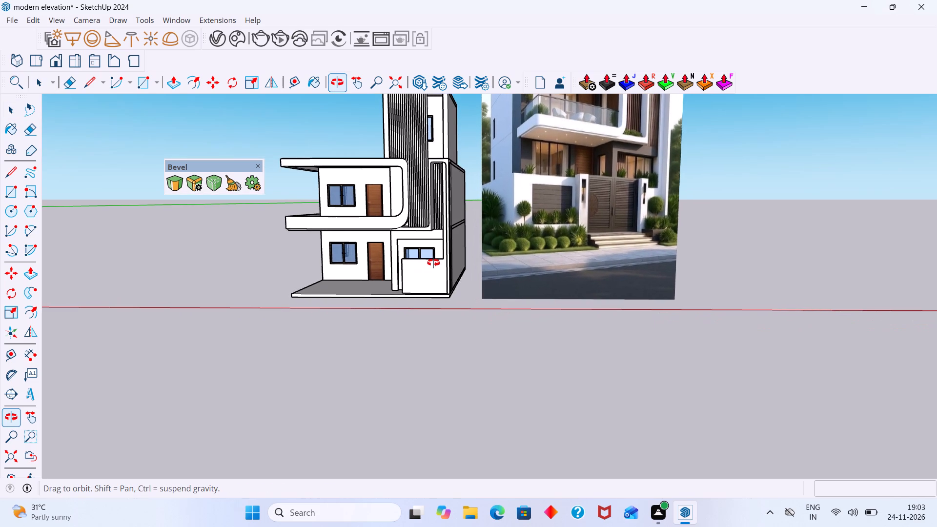
pyautogui.moveTo(433, 263); pyautogui.dragTo(522, 265, button='middle')
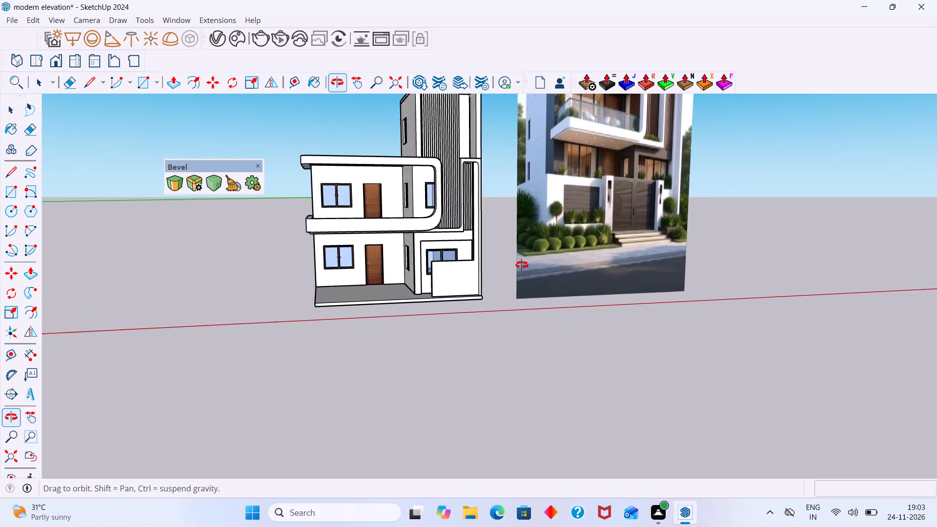
pyautogui.moveTo(522, 265); pyautogui.dragTo(475, 259, button='middle')
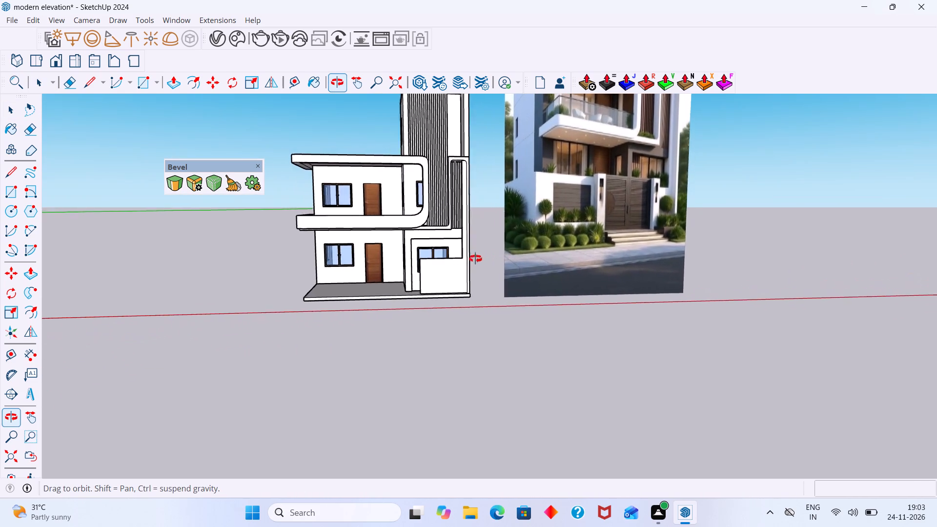
pyautogui.moveTo(475, 259); pyautogui.dragTo(459, 260, button='middle')
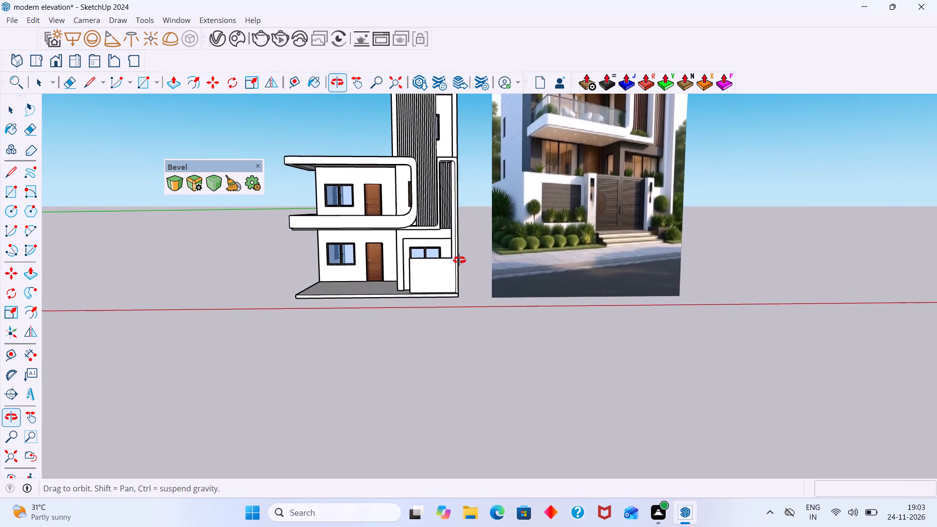
pyautogui.moveTo(459, 260); pyautogui.dragTo(656, 242, button='middle')
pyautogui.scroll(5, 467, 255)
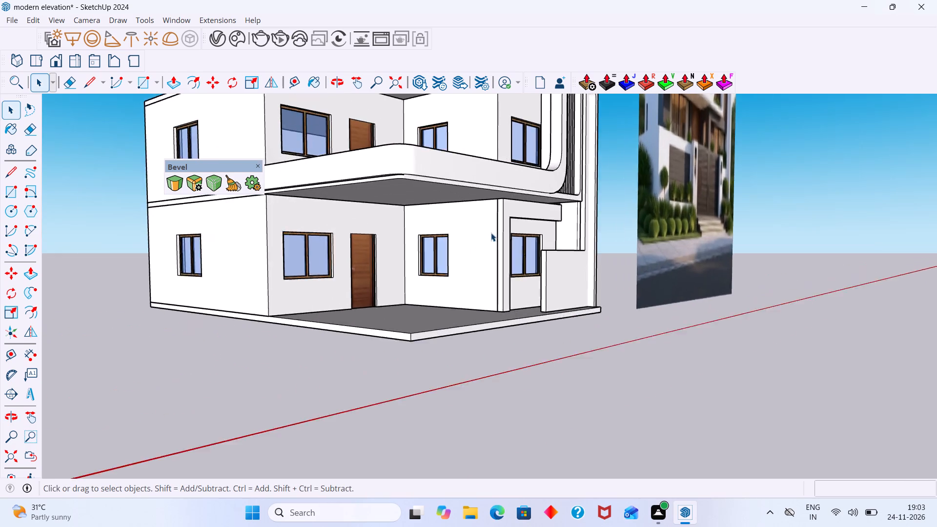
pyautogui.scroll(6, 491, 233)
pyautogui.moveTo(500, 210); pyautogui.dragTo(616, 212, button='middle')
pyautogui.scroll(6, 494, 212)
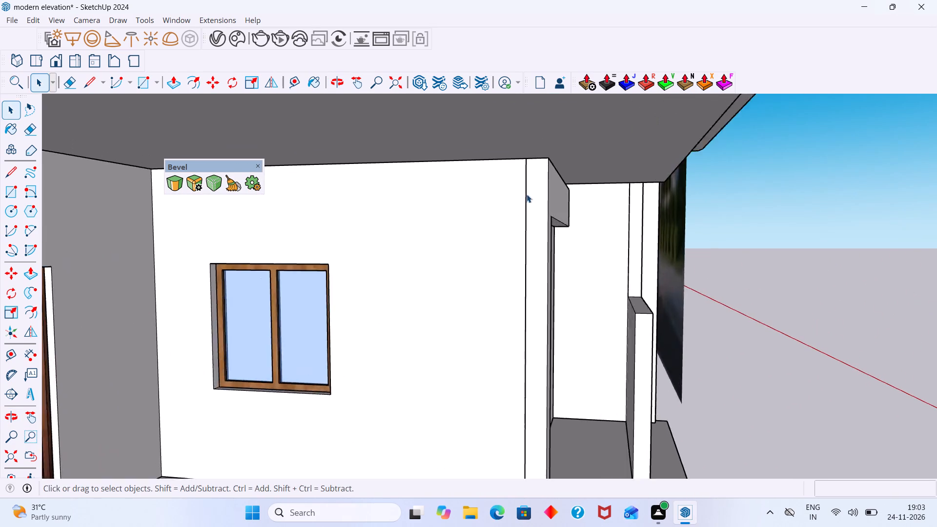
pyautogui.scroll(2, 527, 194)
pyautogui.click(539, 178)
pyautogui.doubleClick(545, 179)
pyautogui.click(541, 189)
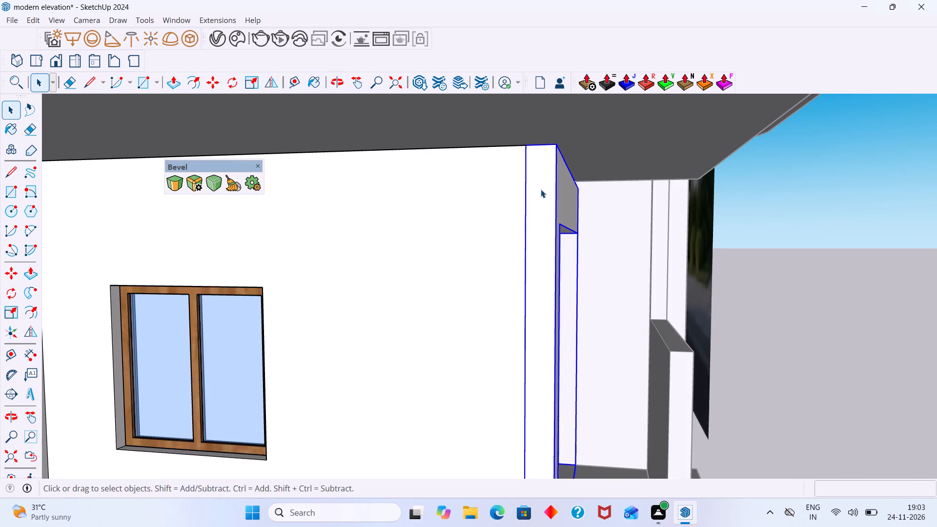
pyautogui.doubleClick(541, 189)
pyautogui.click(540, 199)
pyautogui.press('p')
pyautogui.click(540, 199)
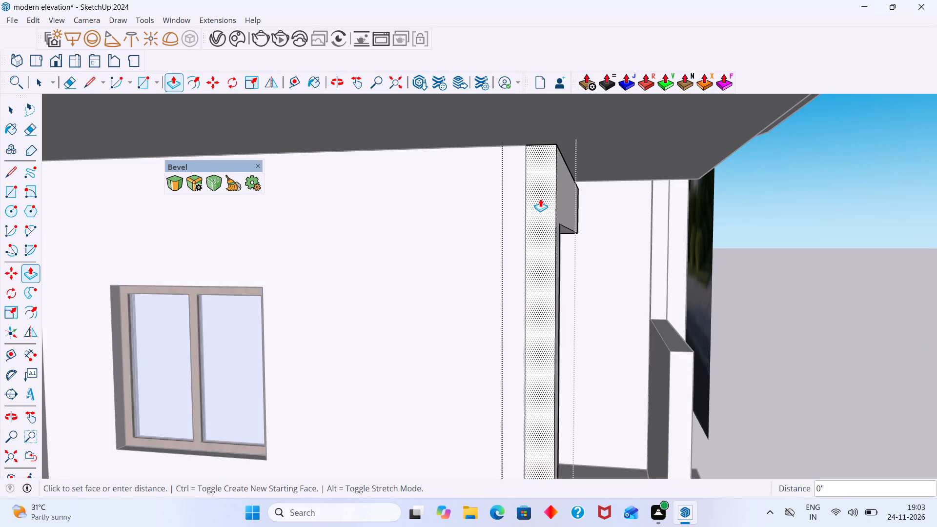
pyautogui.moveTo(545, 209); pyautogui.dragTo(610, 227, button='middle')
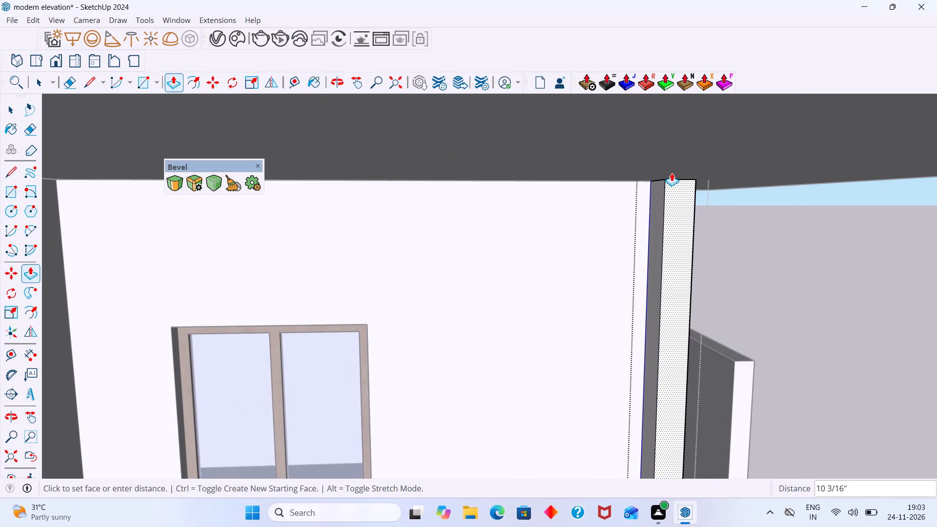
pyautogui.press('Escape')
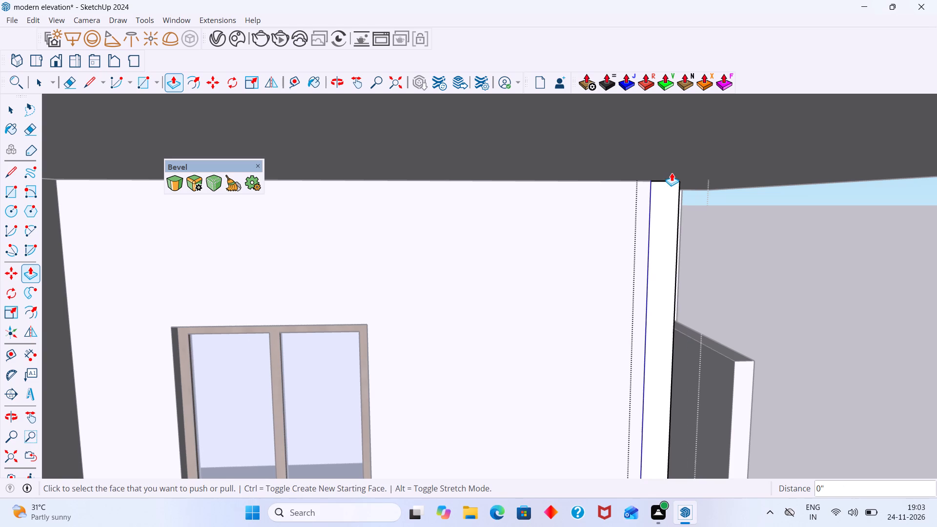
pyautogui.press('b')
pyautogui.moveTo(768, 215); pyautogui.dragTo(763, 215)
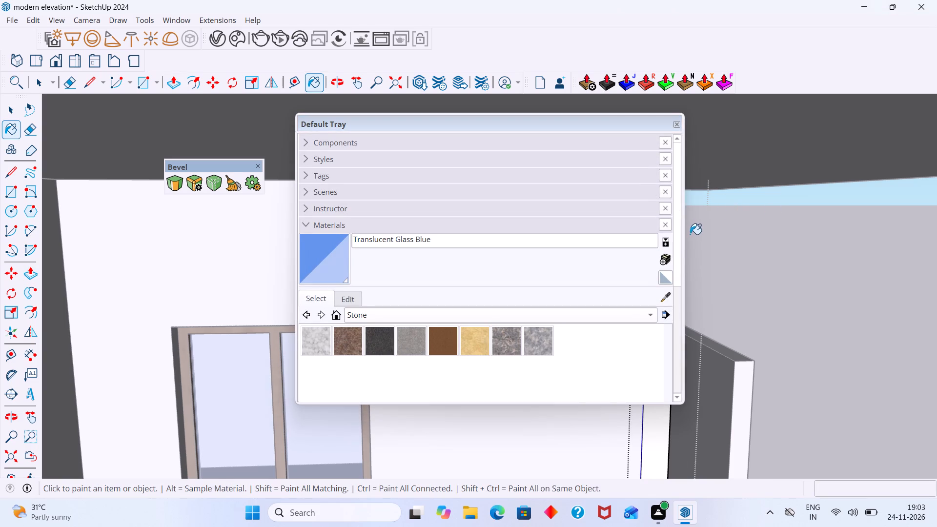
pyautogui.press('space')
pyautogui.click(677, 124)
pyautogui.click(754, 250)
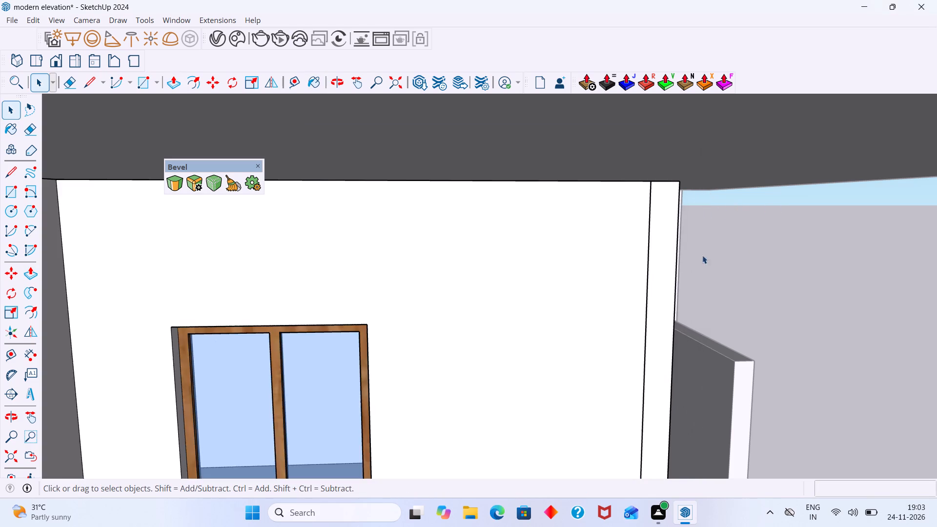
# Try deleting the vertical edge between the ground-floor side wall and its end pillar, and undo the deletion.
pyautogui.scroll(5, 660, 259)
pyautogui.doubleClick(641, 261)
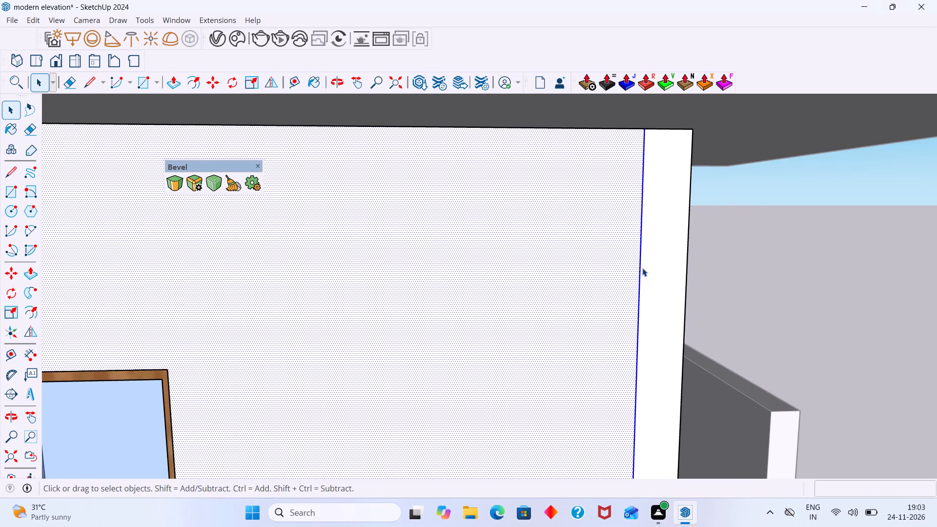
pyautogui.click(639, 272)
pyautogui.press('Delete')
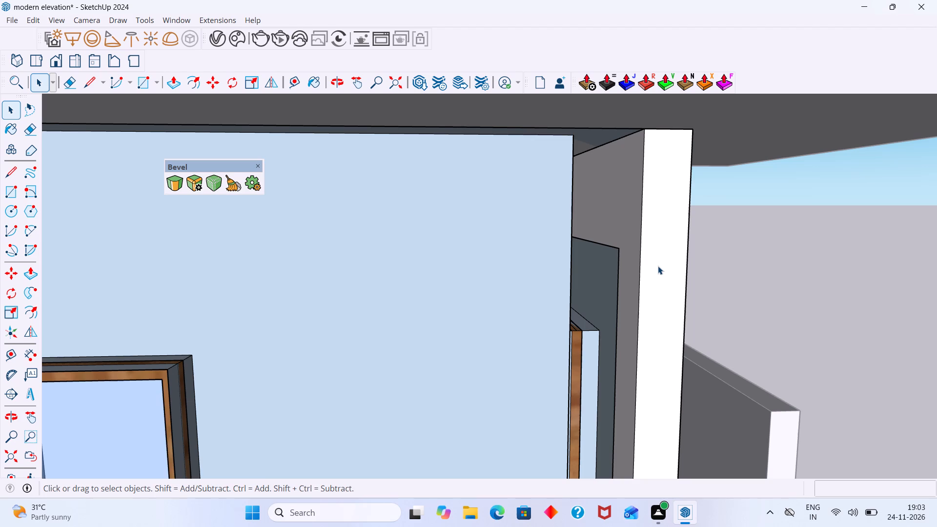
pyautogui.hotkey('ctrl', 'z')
# Close the ground-floor wall group and compare the whole house front with the reference image.
pyautogui.moveTo(658, 271); pyautogui.dragTo(542, 271, button='middle')
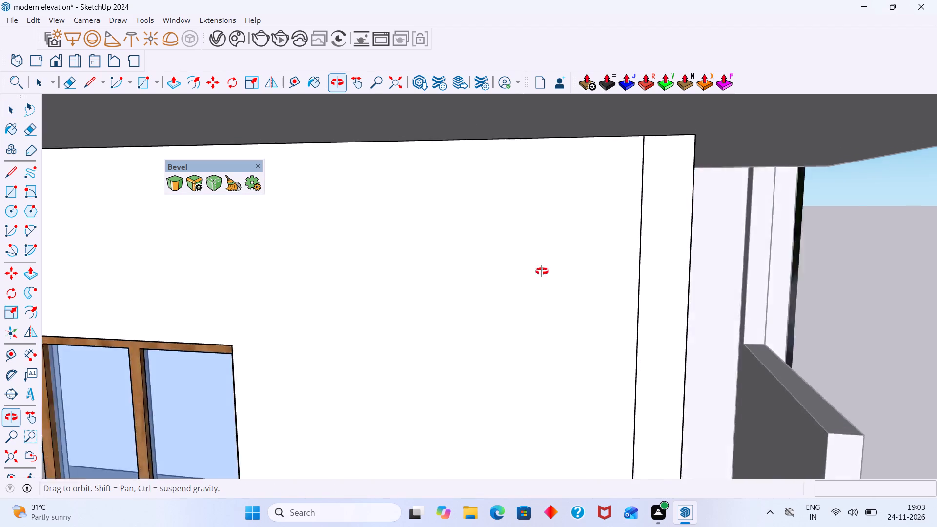
pyautogui.moveTo(542, 271); pyautogui.dragTo(393, 270, button='middle')
pyautogui.scroll(-14, 453, 266)
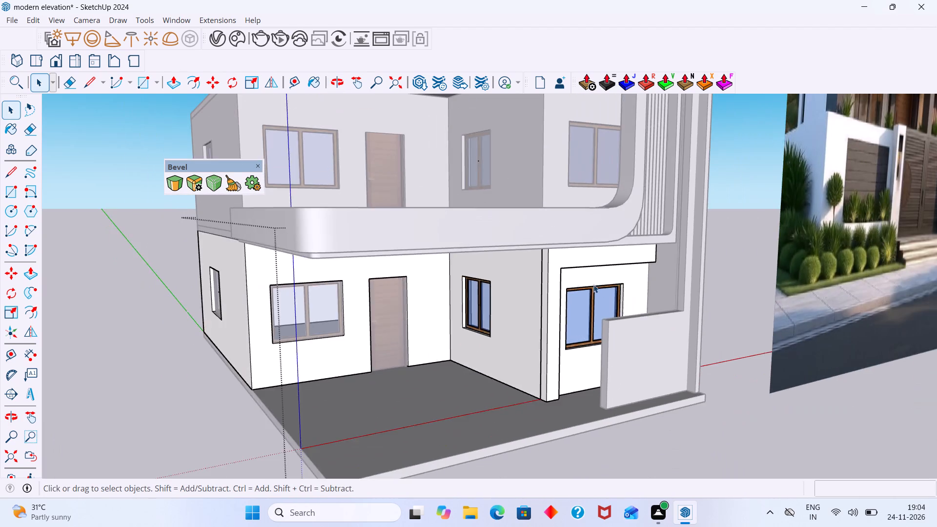
pyautogui.scroll(-3, 593, 284)
pyautogui.click(720, 404)
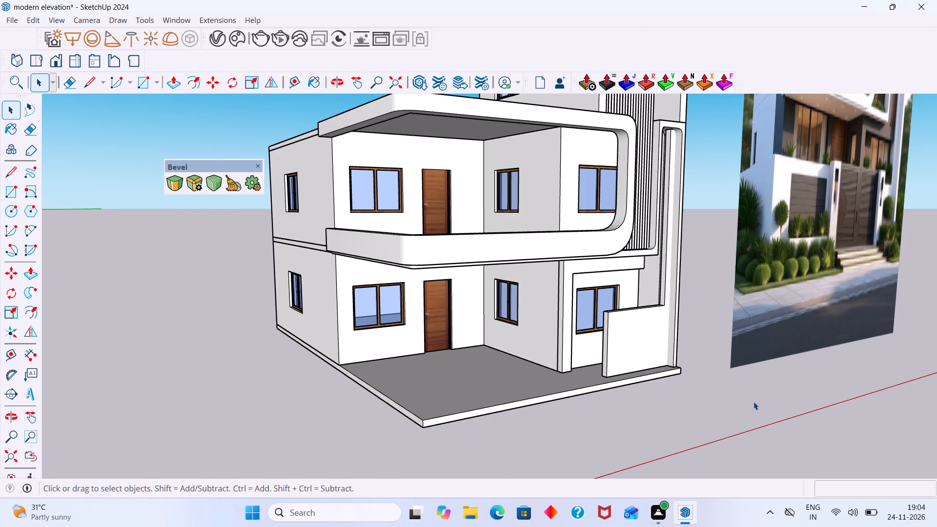
pyautogui.scroll(-5, 719, 388)
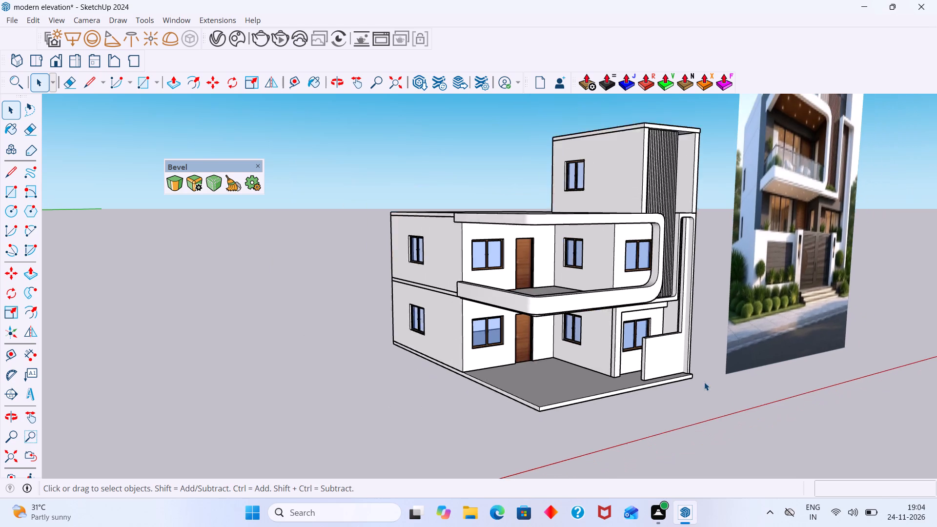
pyautogui.scroll(-1, 704, 382)
pyautogui.click(796, 424)
pyautogui.keyDown('shift'); pyautogui.moveTo(723, 392); pyautogui.dragTo(481, 378, button='middle'); pyautogui.keyUp('shift')
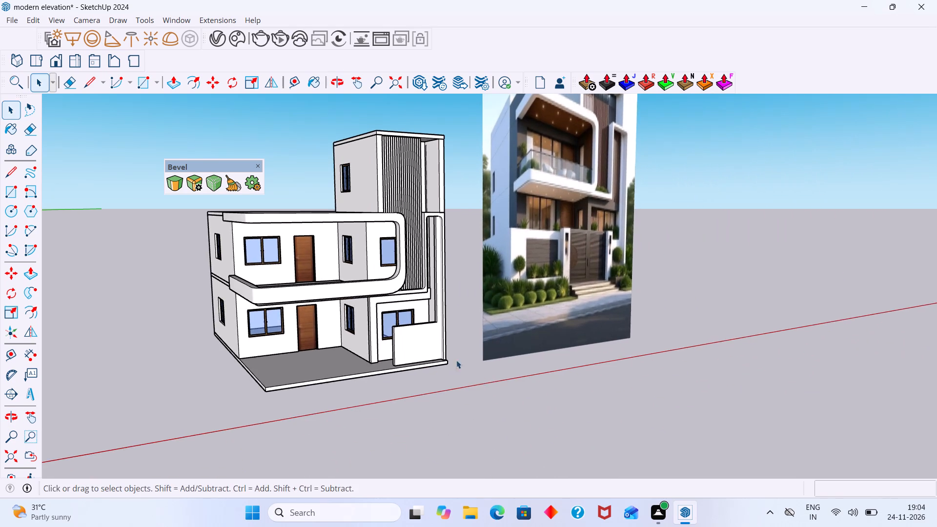
pyautogui.moveTo(434, 357); pyautogui.dragTo(353, 349, button='middle')
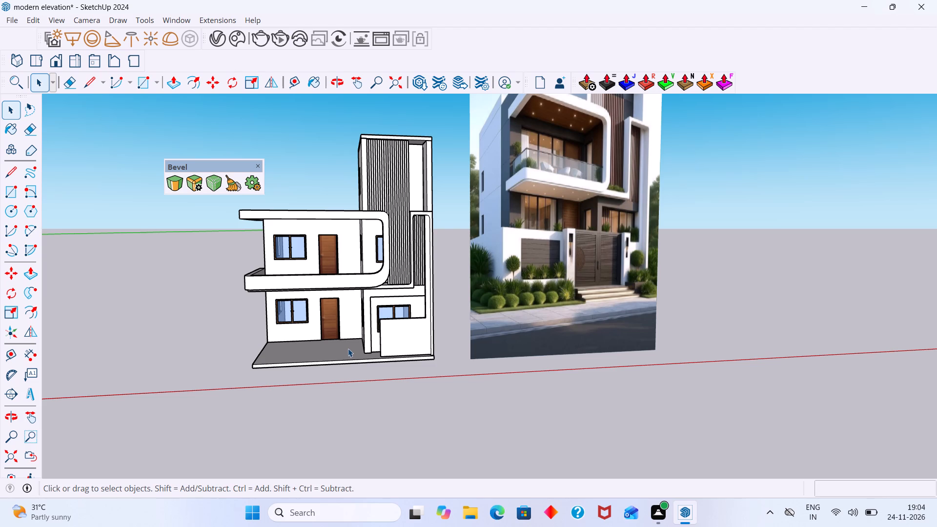
pyautogui.moveTo(425, 378); pyautogui.dragTo(376, 421, button='middle')
pyautogui.moveTo(376, 421); pyautogui.dragTo(357, 426, button='middle')
pyautogui.scroll(2, 414, 367)
pyautogui.moveTo(409, 364); pyautogui.dragTo(323, 378, button='middle')
pyautogui.scroll(-2, 349, 367)
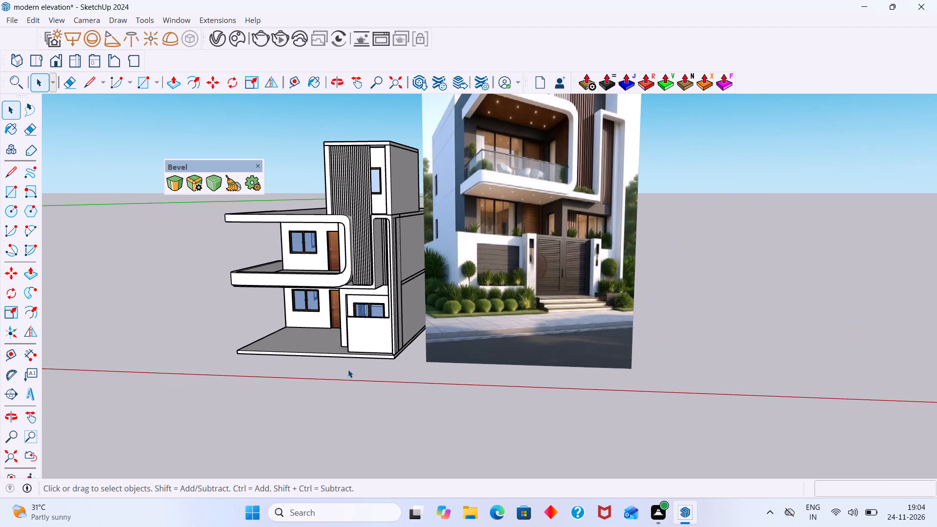
# Open the group containing the low ground-floor front wall and Push/Pull the wall's narrow free end face outward by 1'.
pyautogui.moveTo(347, 369); pyautogui.dragTo(534, 350, button='middle')
pyautogui.scroll(6, 458, 332)
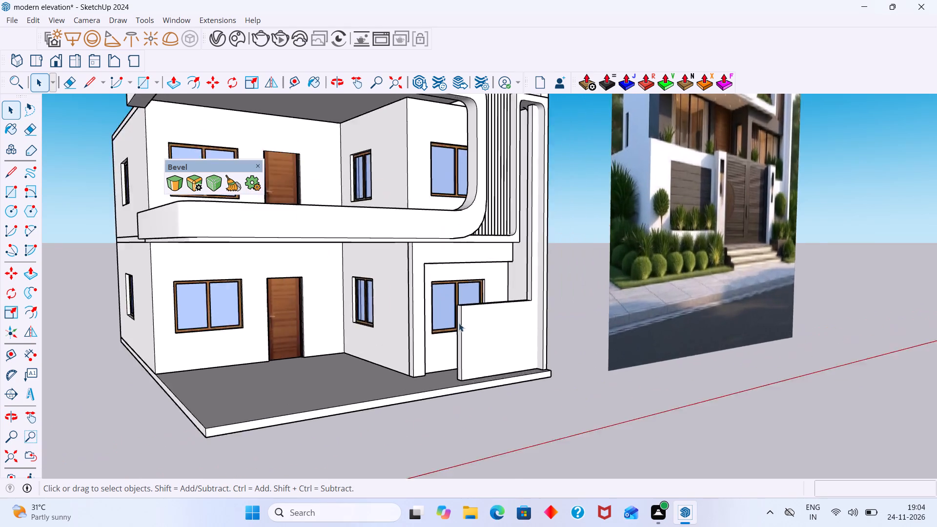
pyautogui.scroll(5, 459, 323)
pyautogui.moveTo(458, 320); pyautogui.dragTo(494, 319, button='middle')
pyautogui.scroll(9, 488, 319)
pyautogui.click(484, 311)
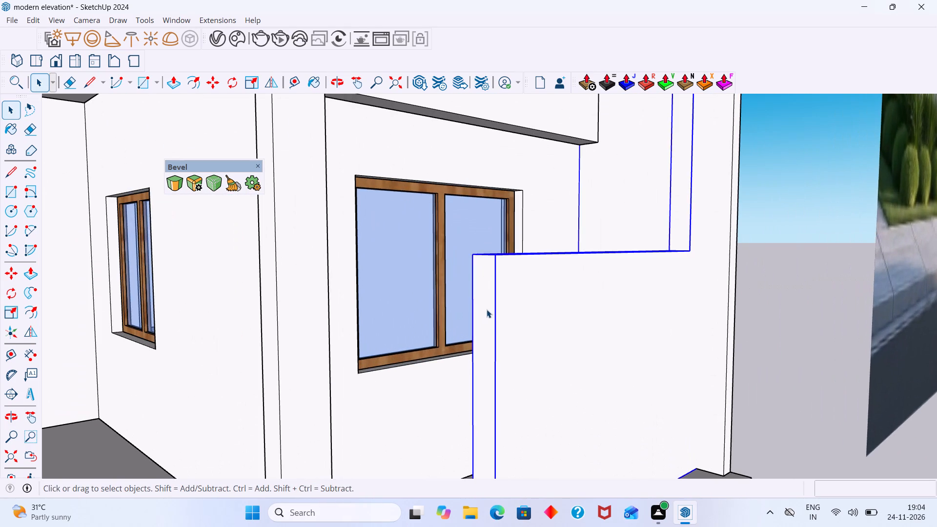
pyautogui.tripleClick(487, 309)
pyautogui.click(485, 312)
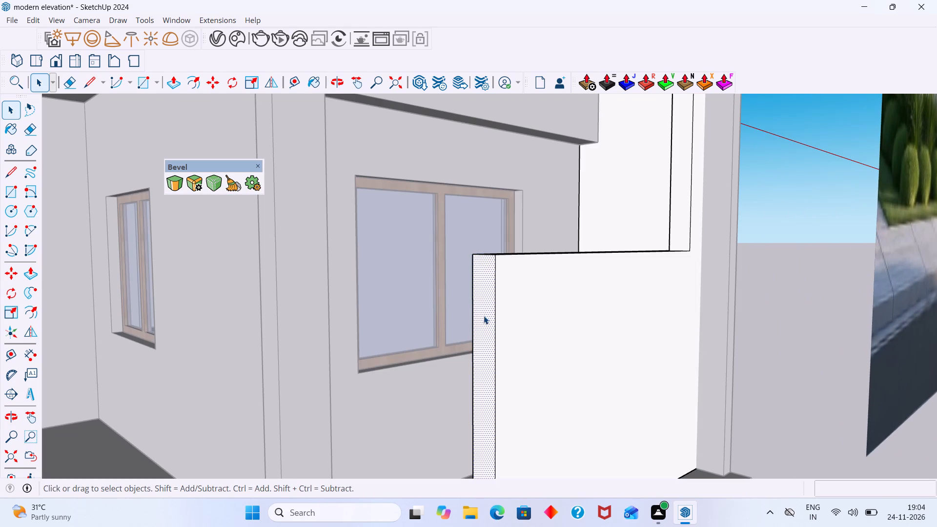
pyautogui.press('p')
pyautogui.click(484, 316)
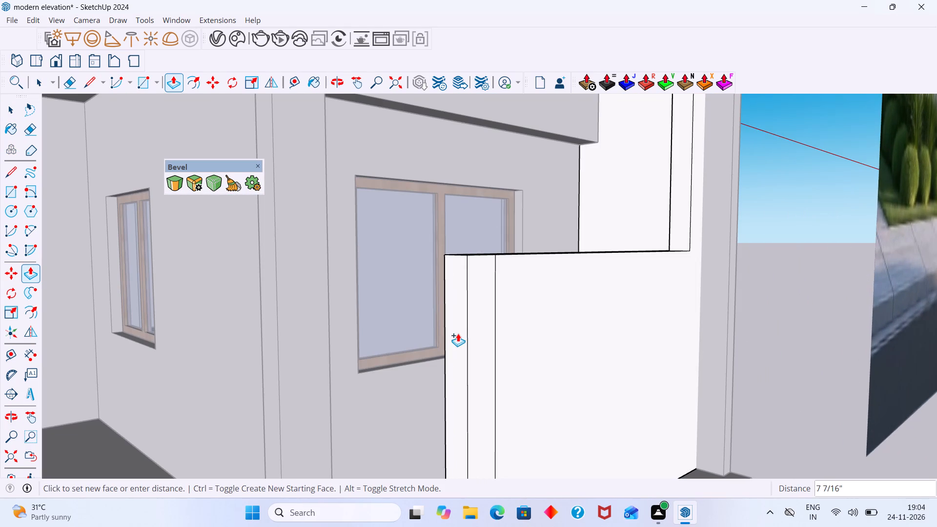
pyautogui.moveTo(452, 334); pyautogui.dragTo(414, 348, button='middle')
pyautogui.scroll(-14, 418, 347)
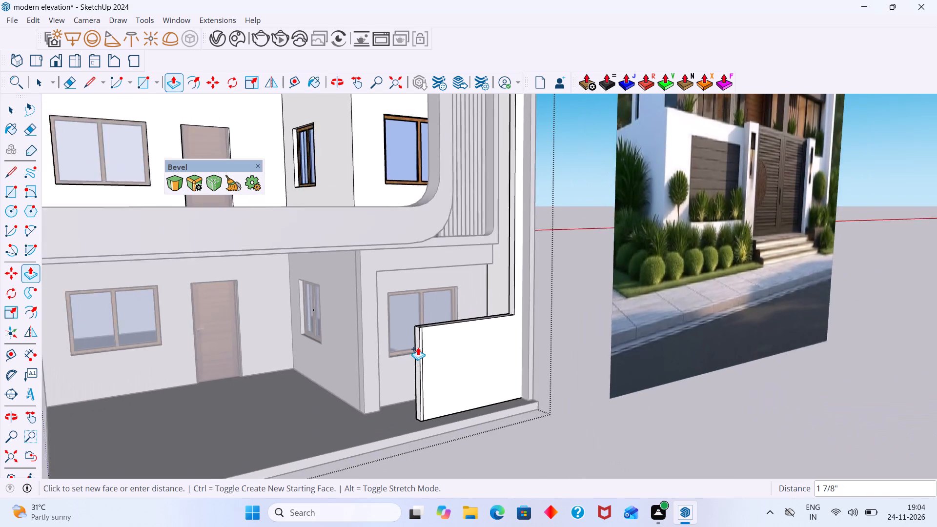
pyautogui.scroll(-2, 418, 347)
pyautogui.scroll(2, 405, 346)
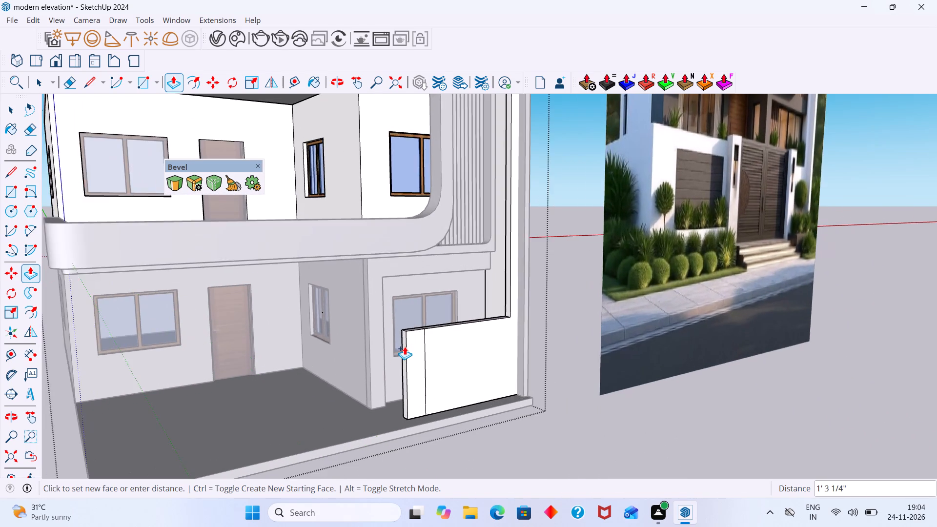
pyautogui.scroll(3, 405, 346)
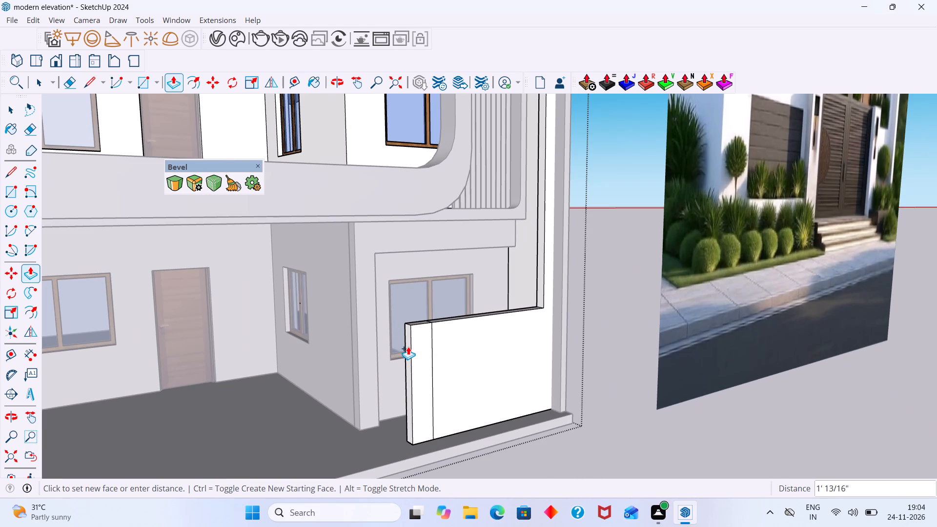
pyautogui.write("1'")
pyautogui.press('Return')
pyautogui.press('space')
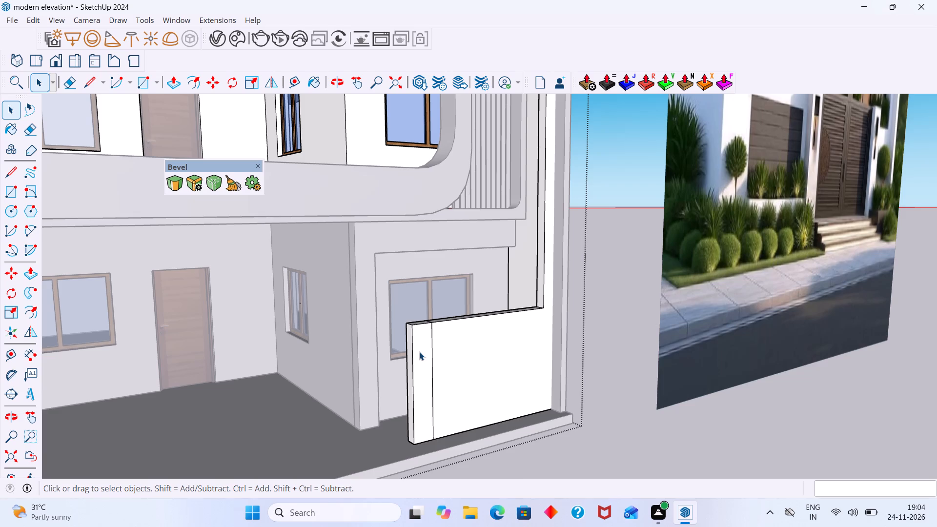
# Push/Pull the front face of the low wall's new end section forward by 3" to form a pillar.
pyautogui.click(419, 352)
pyautogui.scroll(3, 419, 352)
pyautogui.press('p')
pyautogui.click(419, 352)
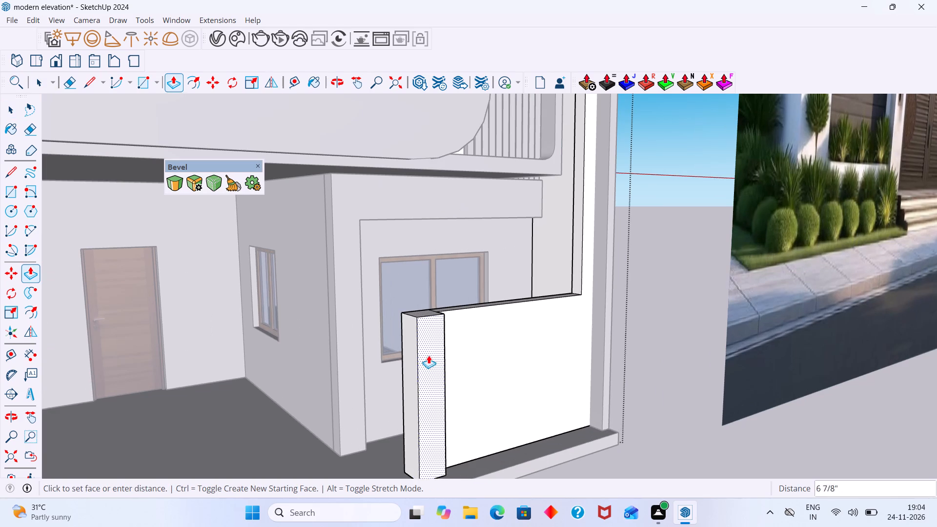
pyautogui.scroll(1, 425, 351)
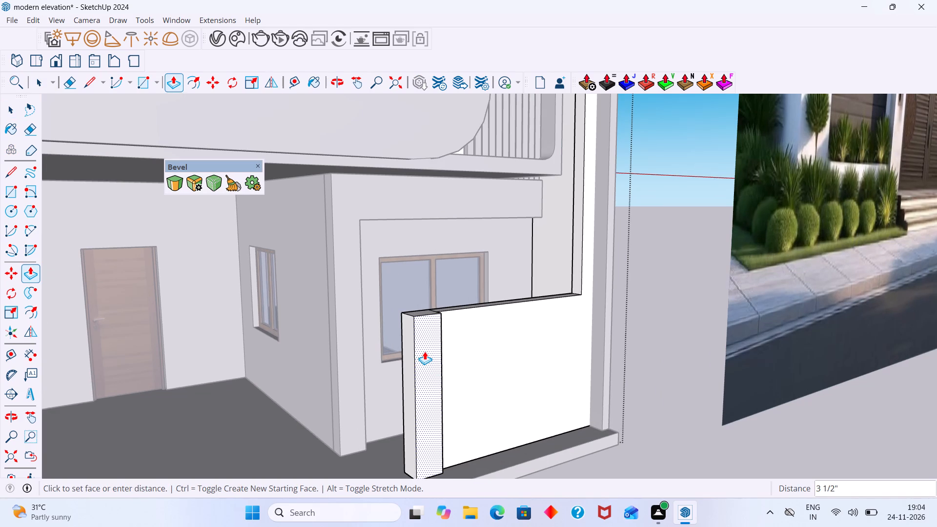
pyautogui.press('3')
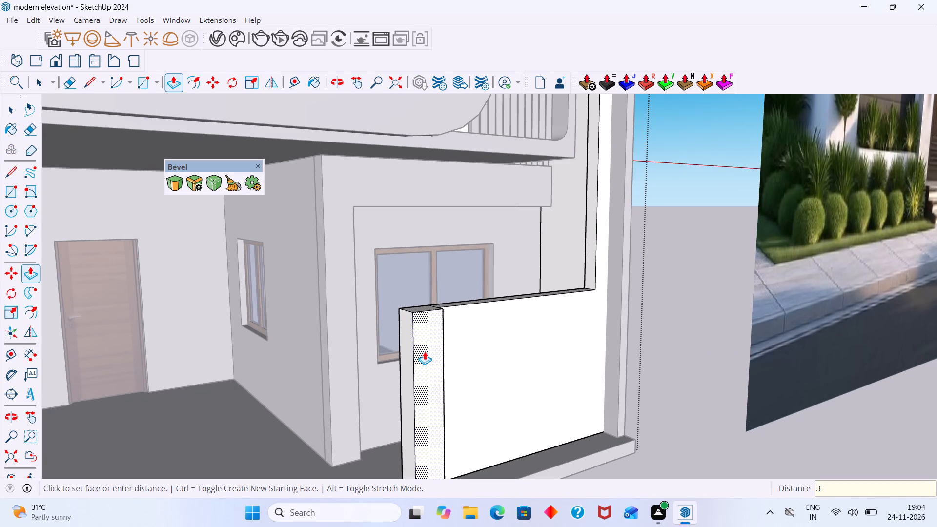
pyautogui.hotkey('shift', '"')
pyautogui.press('Return')
pyautogui.press('space')
# Repeat the same Push/Pull distance on the back face of the low wall's end pillar and close the group.
pyautogui.scroll(-3, 425, 351)
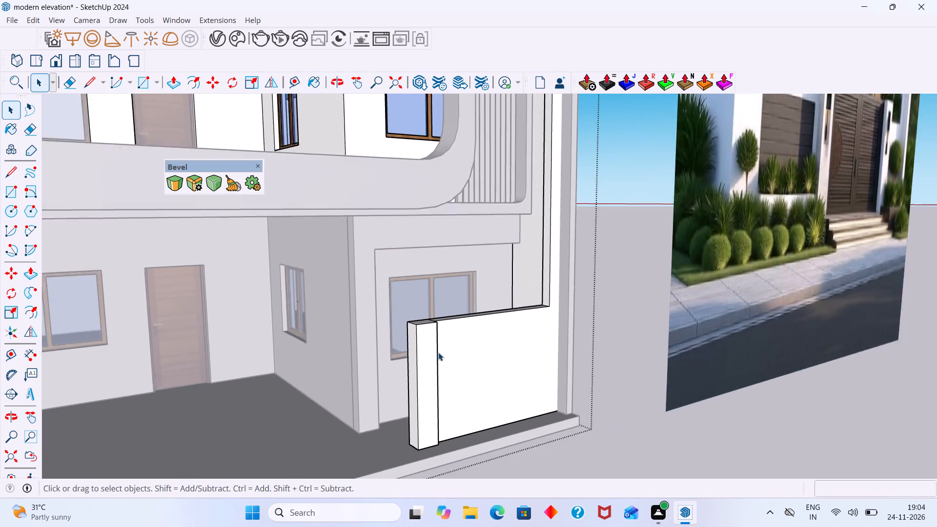
pyautogui.scroll(-3, 438, 352)
pyautogui.moveTo(435, 373); pyautogui.dragTo(700, 387, button='middle')
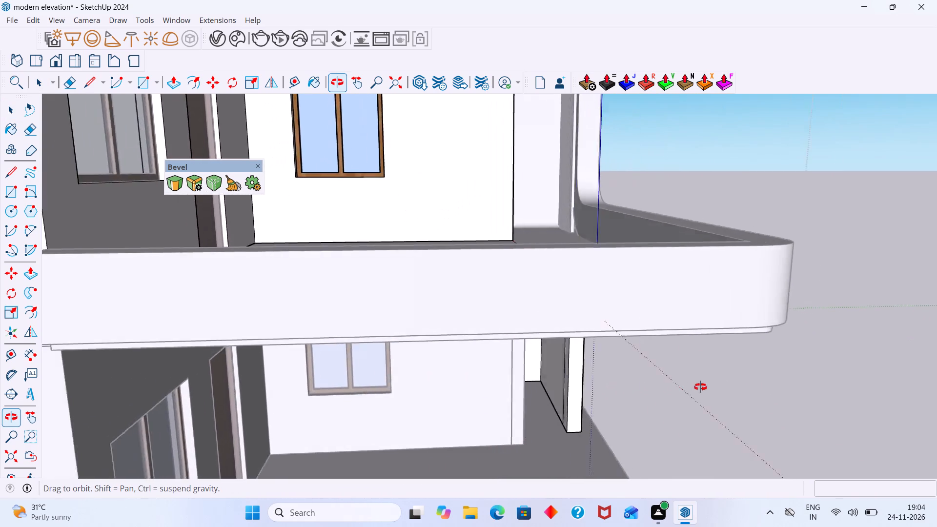
pyautogui.moveTo(700, 387); pyautogui.dragTo(725, 383, button='middle')
pyautogui.scroll(12, 580, 375)
pyautogui.click(601, 263)
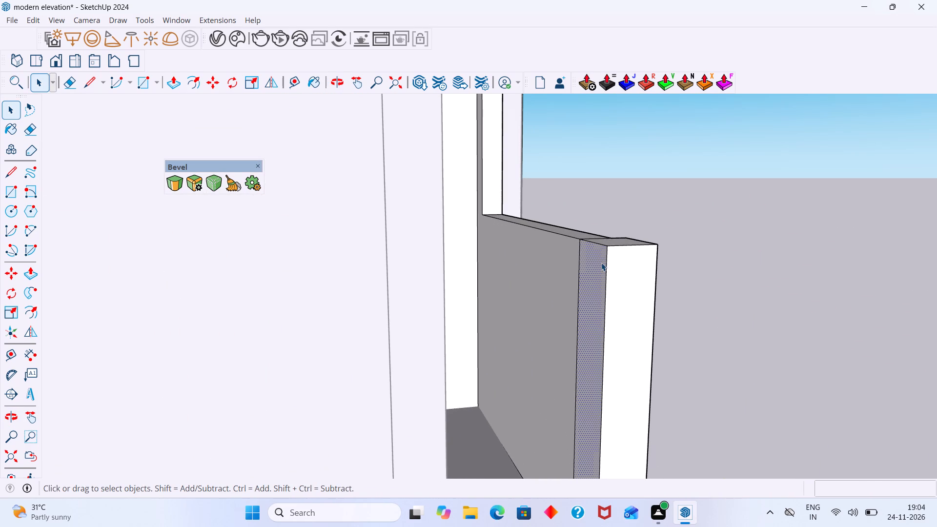
pyautogui.press('p')
pyautogui.doubleClick(601, 262)
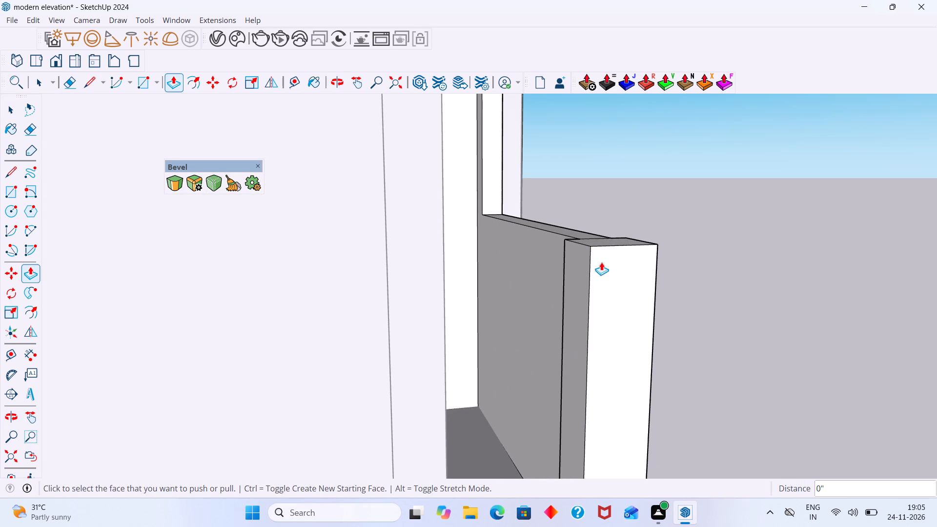
pyautogui.press('space')
pyautogui.scroll(-8, 619, 270)
pyautogui.moveTo(619, 278); pyautogui.dragTo(392, 330, button='middle')
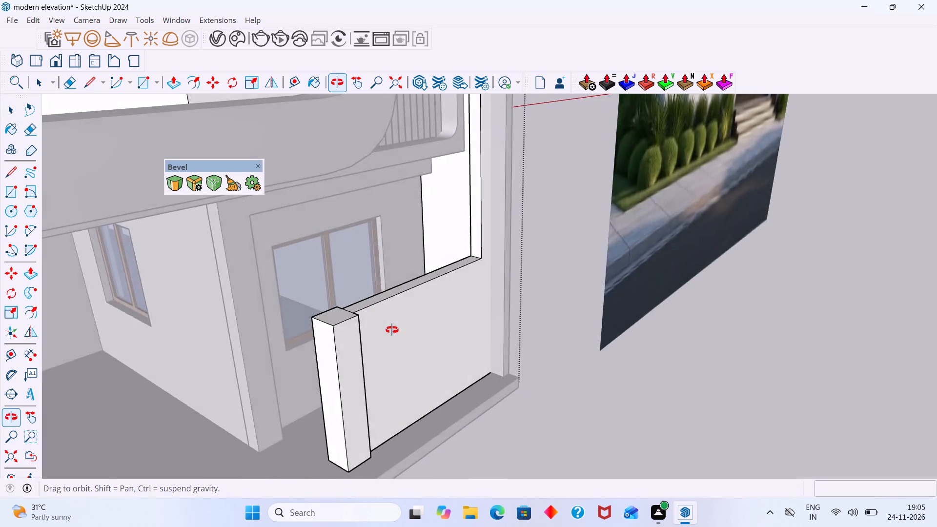
pyautogui.moveTo(392, 330); pyautogui.dragTo(338, 335, button='middle')
pyautogui.scroll(-13, 380, 344)
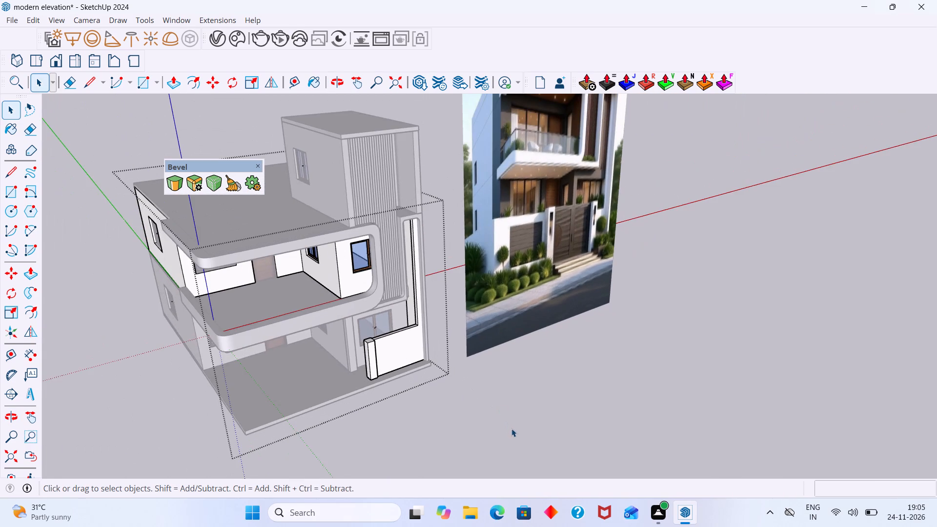
pyautogui.click(511, 428)
# Reopen the wall group, Push/Pull the end pillar's top face up about 1' 7 7/16", and close the group.
pyautogui.scroll(5, 362, 359)
pyautogui.moveTo(362, 337); pyautogui.dragTo(311, 327, button='middle')
pyautogui.scroll(9, 384, 301)
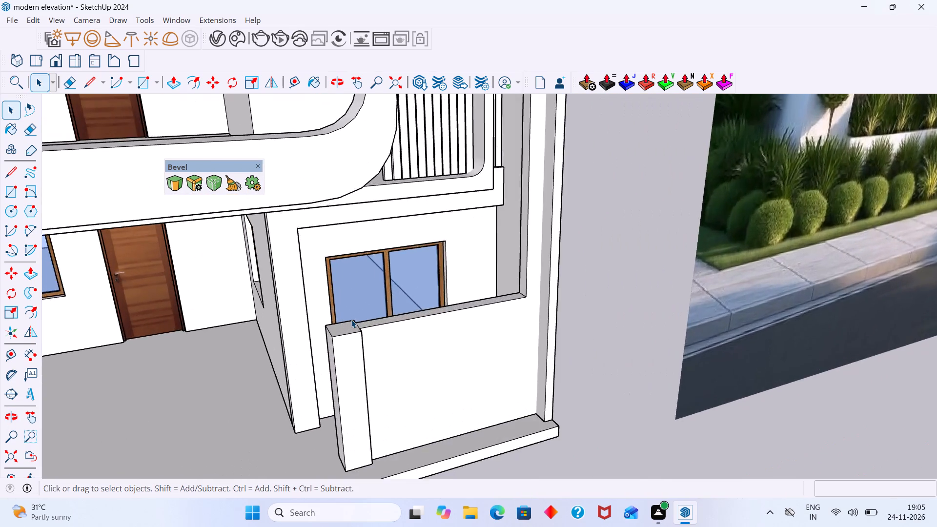
pyautogui.scroll(5, 351, 320)
pyautogui.click(341, 328)
pyautogui.doubleClick(343, 329)
pyautogui.click(340, 335)
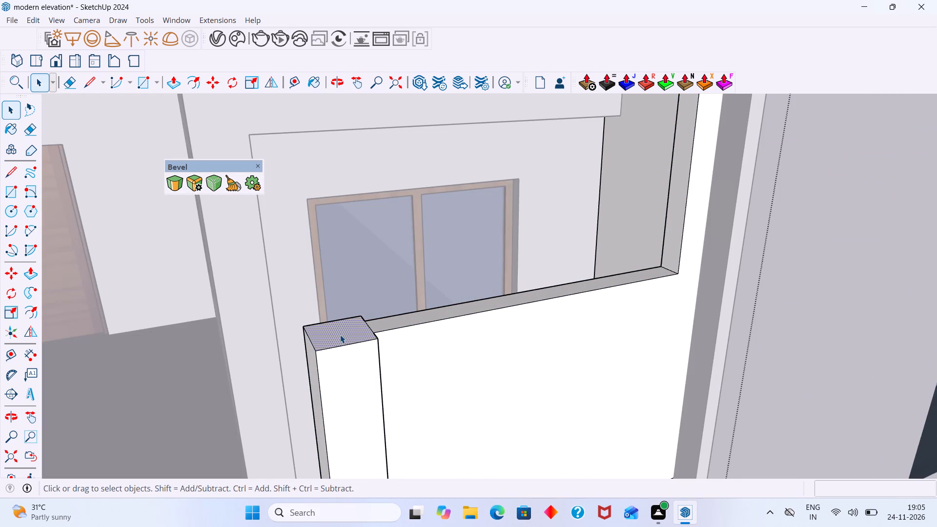
pyautogui.press('p')
pyautogui.click(340, 335)
pyautogui.scroll(-9, 337, 309)
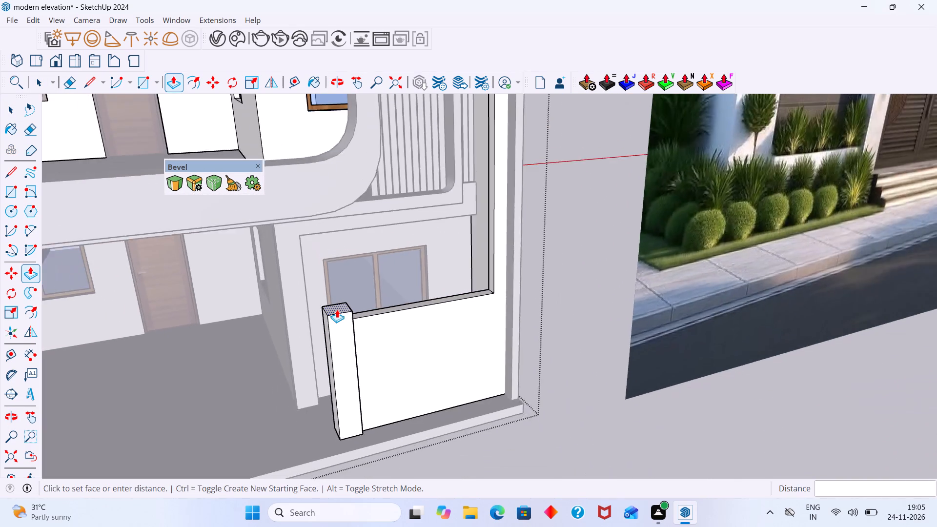
pyautogui.scroll(-9, 337, 309)
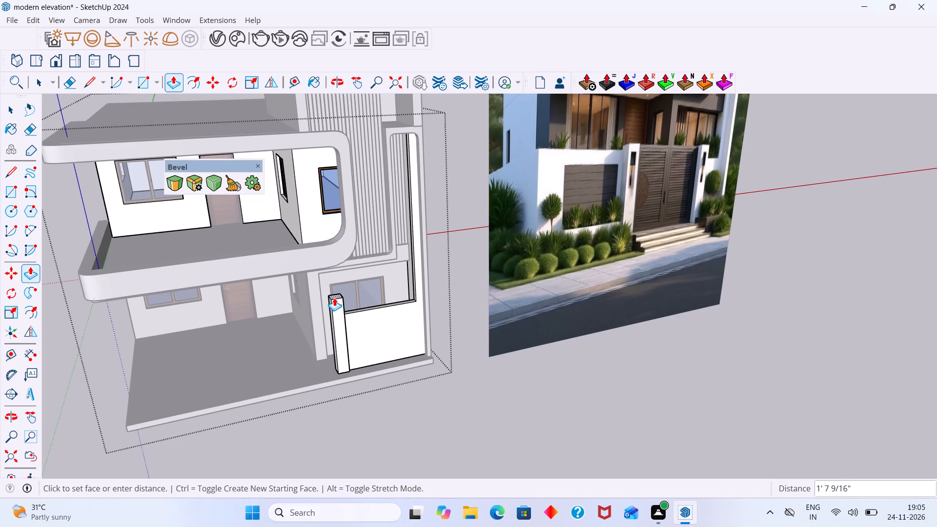
pyautogui.click(335, 298)
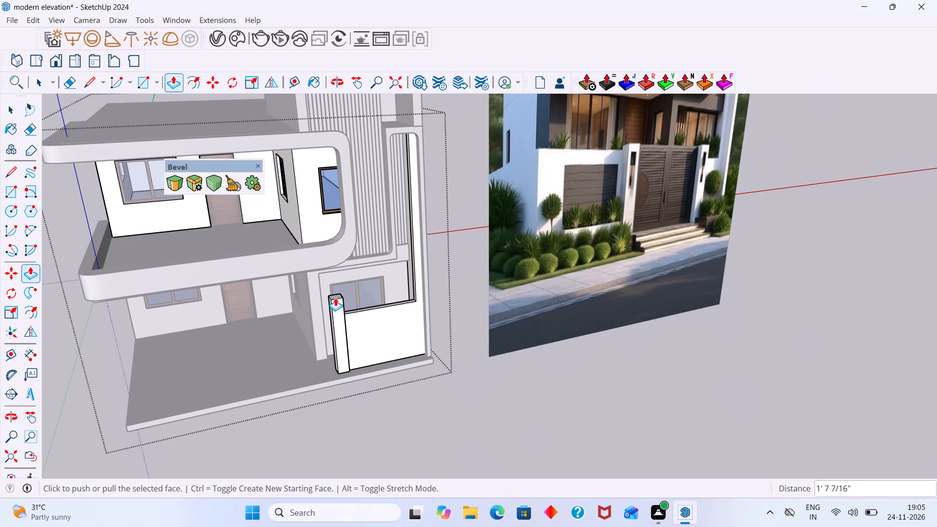
pyautogui.press('space')
pyautogui.click(534, 397)
# Examine the house front from several angles and compare the end pillar, low wall and open floor area with the reference image.
pyautogui.scroll(-3, 522, 392)
pyautogui.moveTo(506, 384); pyautogui.dragTo(441, 360, button='middle')
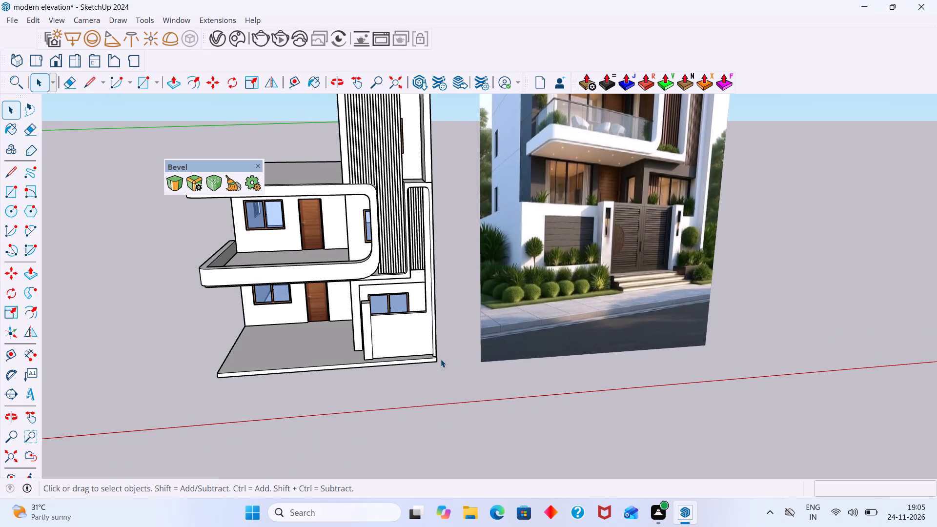
pyautogui.moveTo(410, 342); pyautogui.dragTo(459, 342, button='middle')
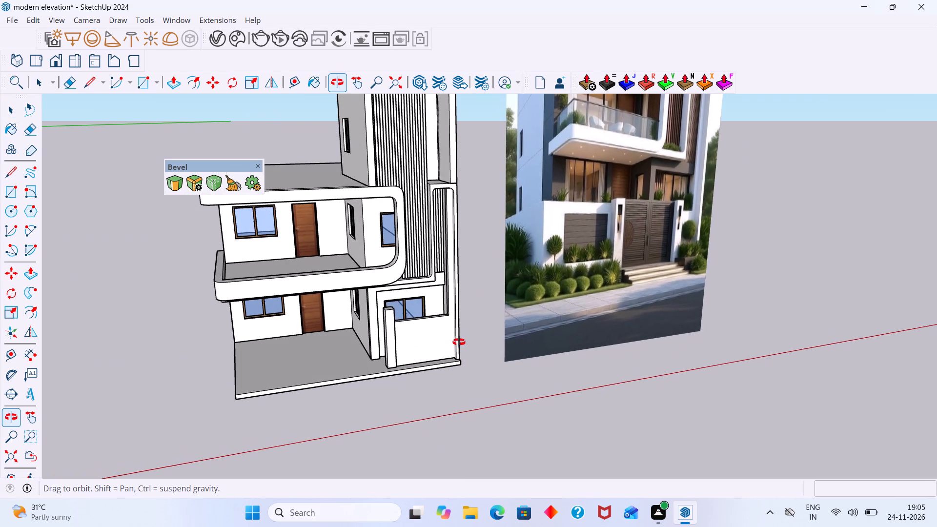
pyautogui.moveTo(459, 342); pyautogui.dragTo(459, 342, button='middle')
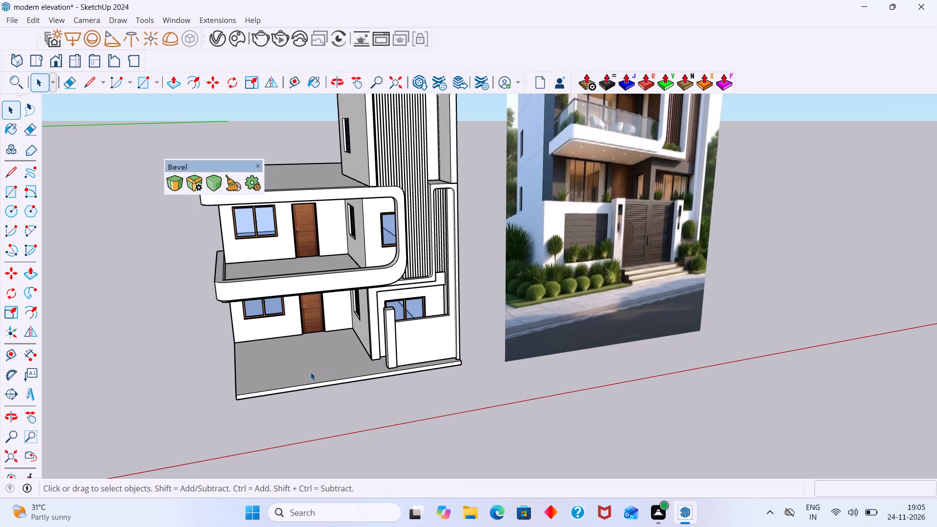
pyautogui.scroll(-1, 278, 379)
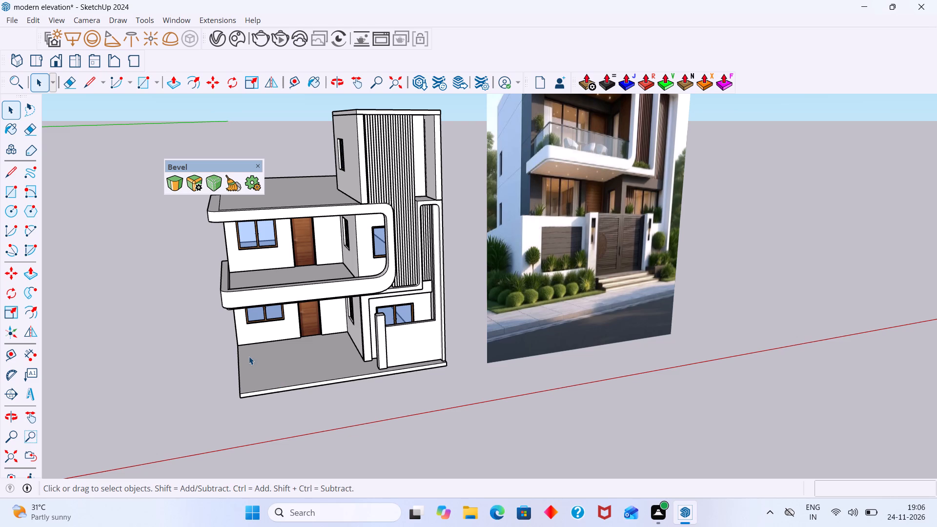
pyautogui.moveTo(224, 394); pyautogui.dragTo(283, 357, button='middle')
pyautogui.scroll(-8, 273, 360)
pyautogui.moveTo(274, 374); pyautogui.dragTo(238, 325, button='middle')
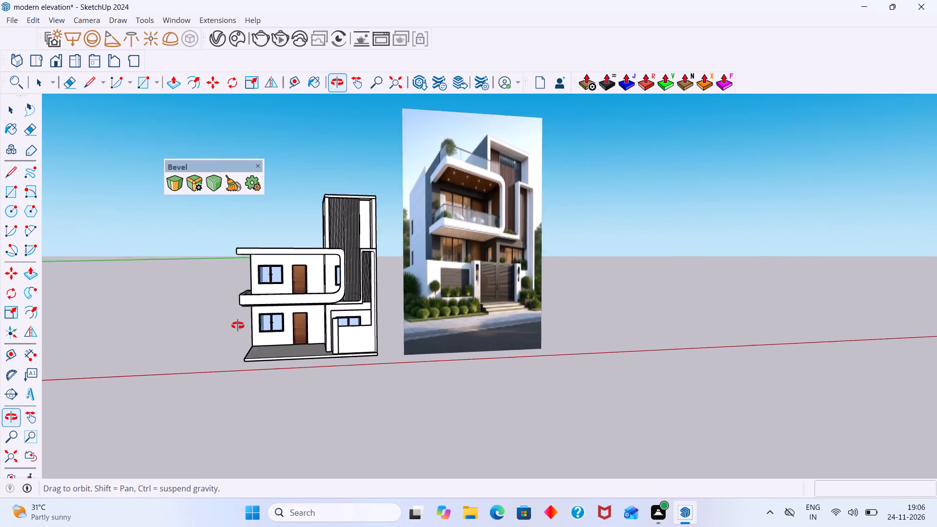
pyautogui.moveTo(238, 325); pyautogui.dragTo(301, 341, button='middle')
pyautogui.scroll(5, 174, 378)
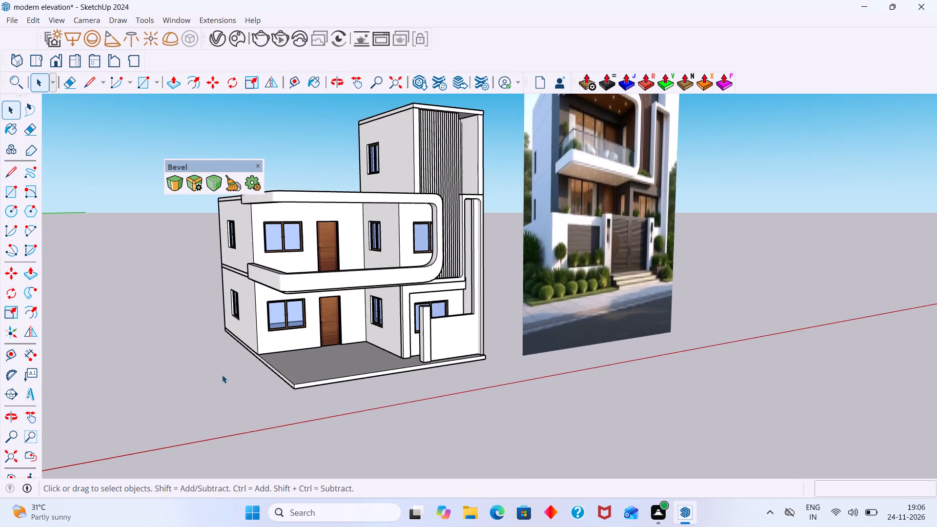
pyautogui.scroll(7, 280, 360)
pyautogui.moveTo(238, 359); pyautogui.dragTo(221, 365, button='middle')
pyautogui.scroll(-7, 221, 365)
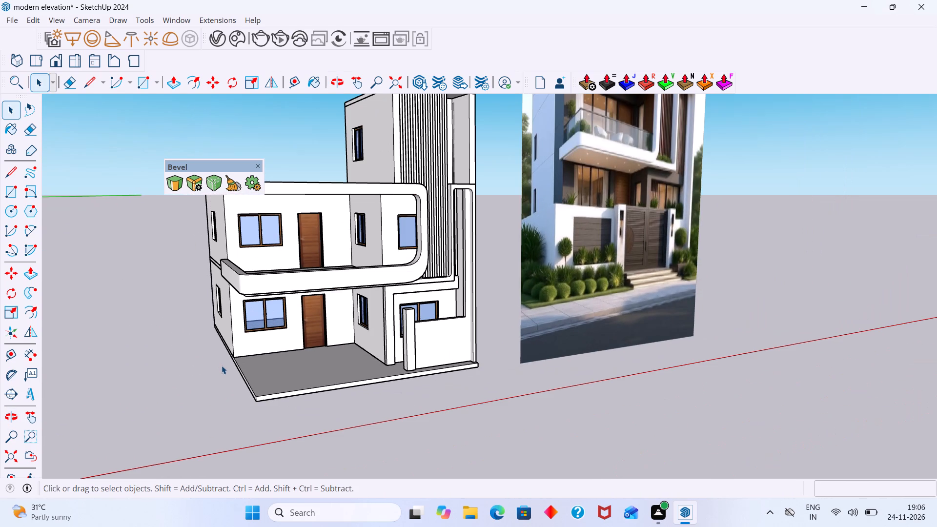
pyautogui.scroll(5, 223, 364)
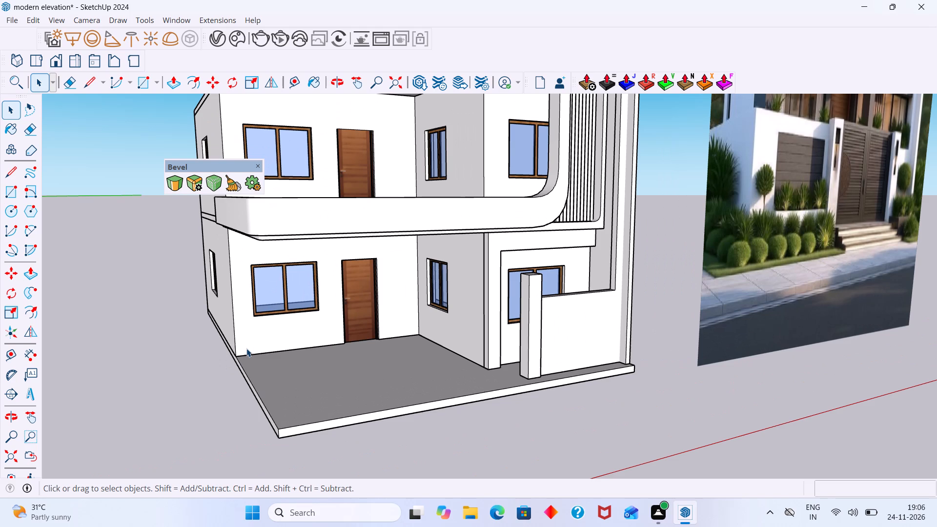
pyautogui.scroll(-4, 251, 349)
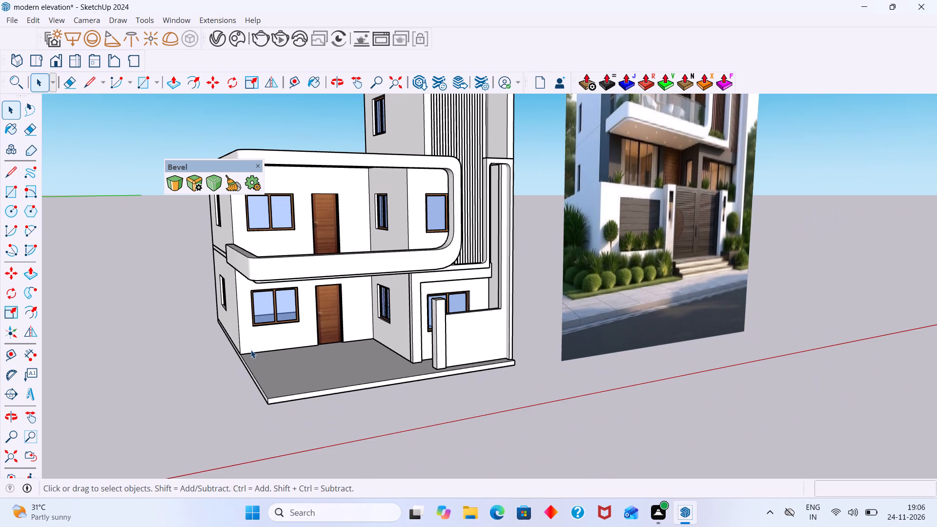
pyautogui.moveTo(249, 382); pyautogui.dragTo(231, 396, button='middle')
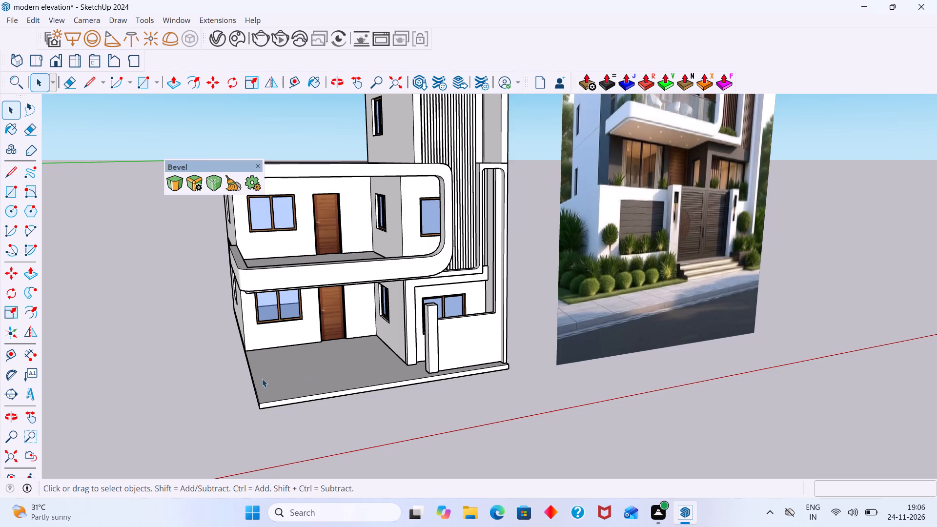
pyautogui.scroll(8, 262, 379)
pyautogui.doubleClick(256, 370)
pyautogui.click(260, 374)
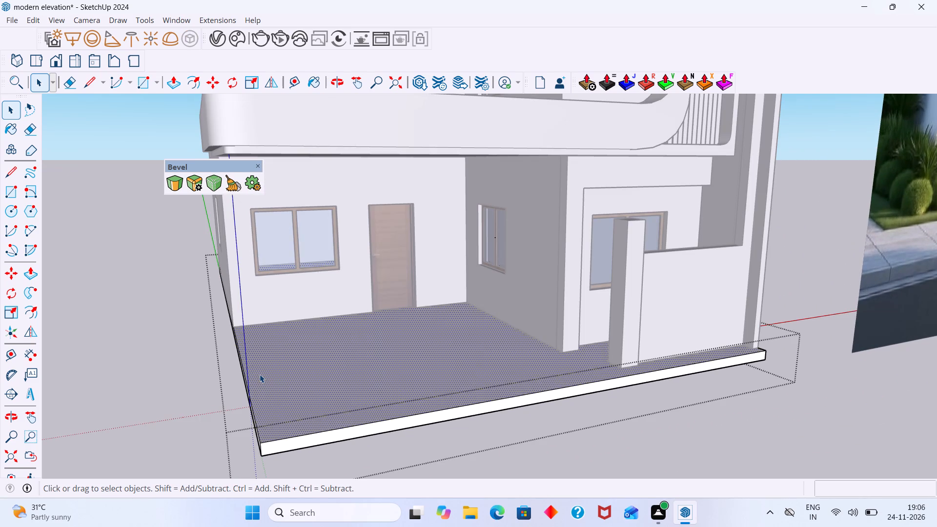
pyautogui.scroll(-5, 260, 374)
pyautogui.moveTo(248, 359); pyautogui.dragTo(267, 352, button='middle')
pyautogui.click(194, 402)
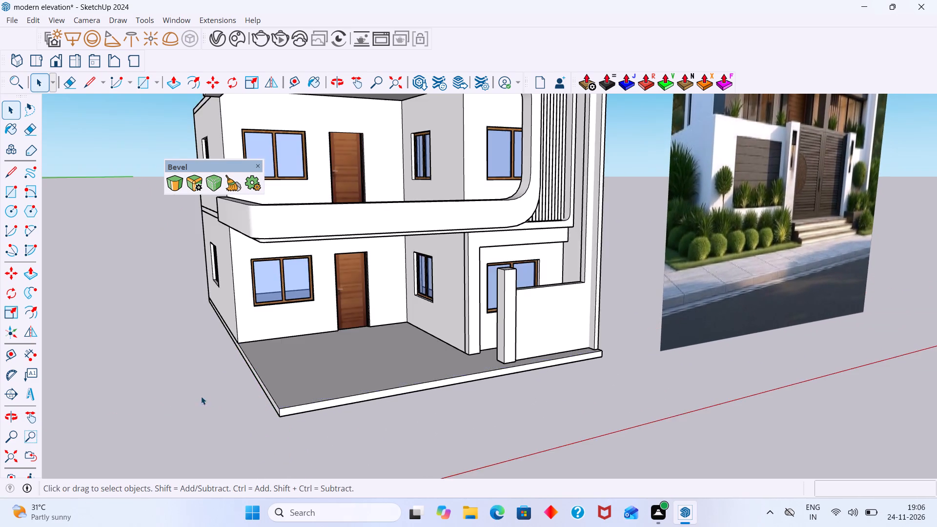
# Examine the house front from several distances and heights and compare its overall massing with the reference image.
pyautogui.scroll(8, 245, 339)
pyautogui.scroll(-14, 242, 320)
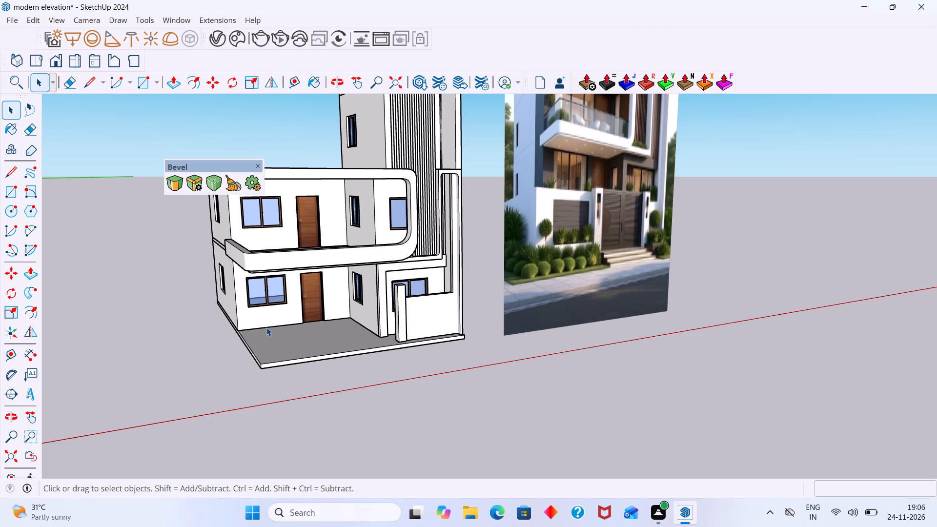
pyautogui.scroll(-3, 270, 325)
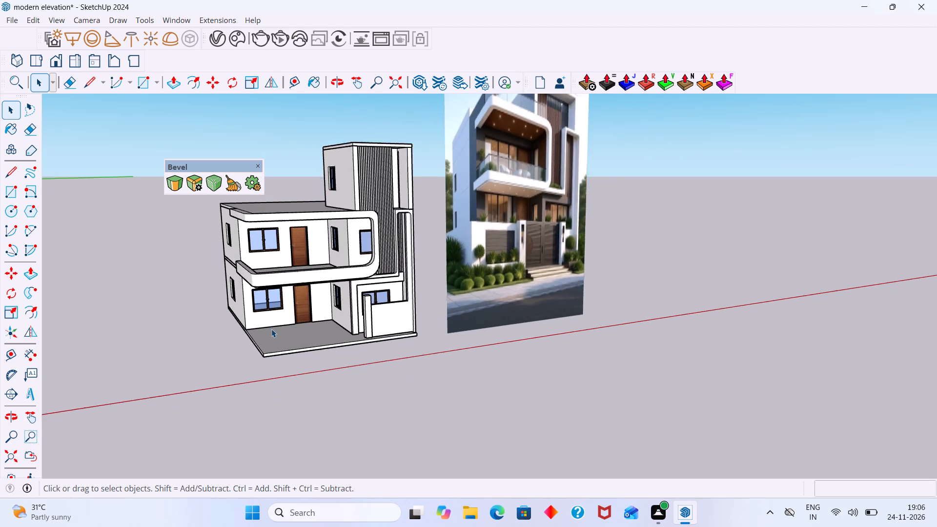
pyautogui.scroll(-2, 271, 329)
pyautogui.moveTo(257, 324); pyautogui.dragTo(269, 299, button='middle')
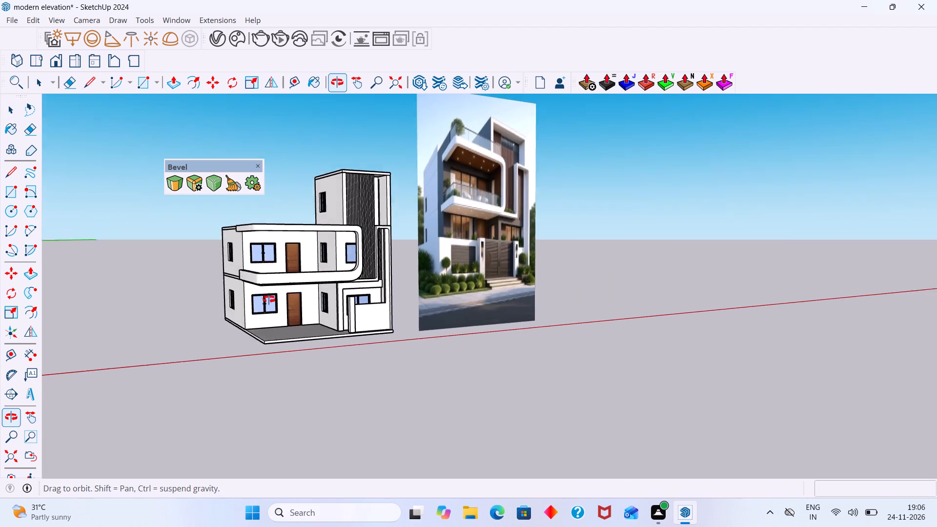
pyautogui.moveTo(269, 299); pyautogui.dragTo(296, 277, button='middle')
pyautogui.scroll(8, 244, 296)
pyautogui.scroll(-2, 244, 297)
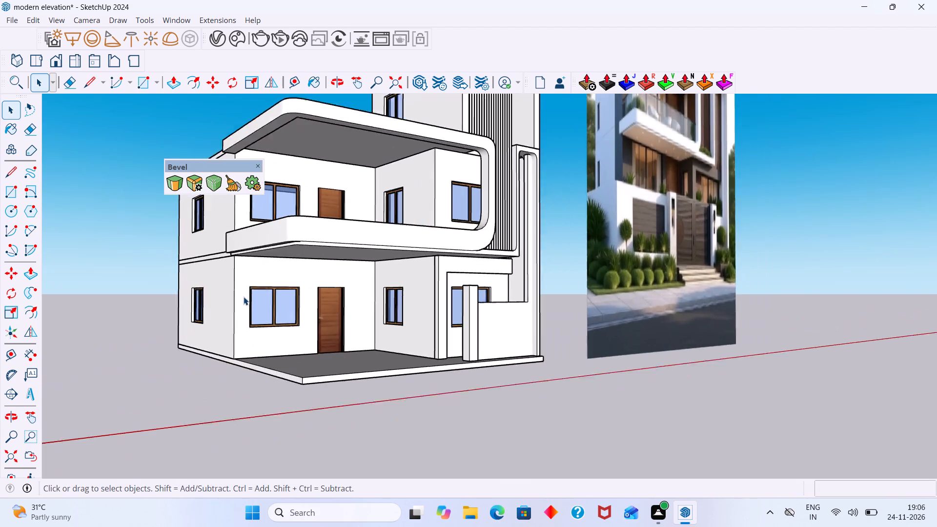
pyautogui.scroll(-6, 244, 297)
pyautogui.moveTo(318, 274); pyautogui.dragTo(271, 347, button='middle')
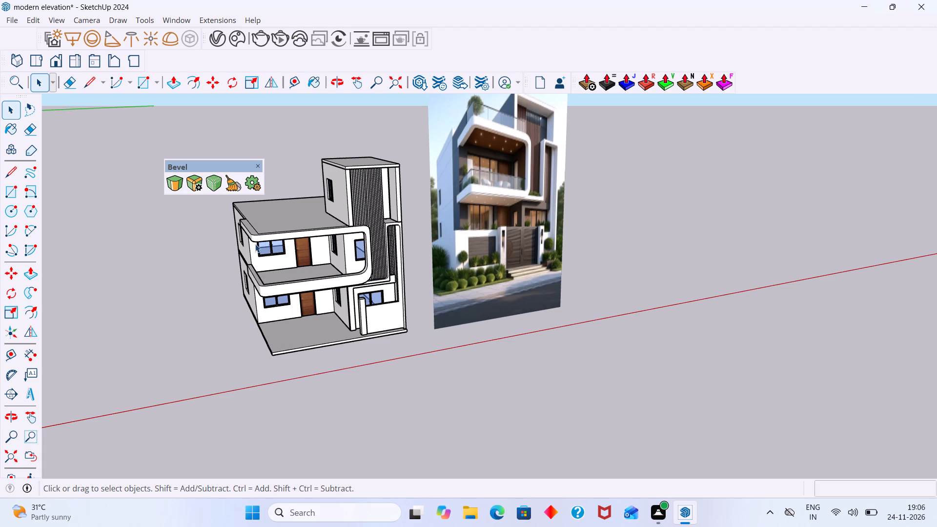
# Open the roof slab group and Push/Pull the slab's side edge face behind the balcony frame outward by 1'.
pyautogui.moveTo(273, 235); pyautogui.dragTo(321, 226, button='middle')
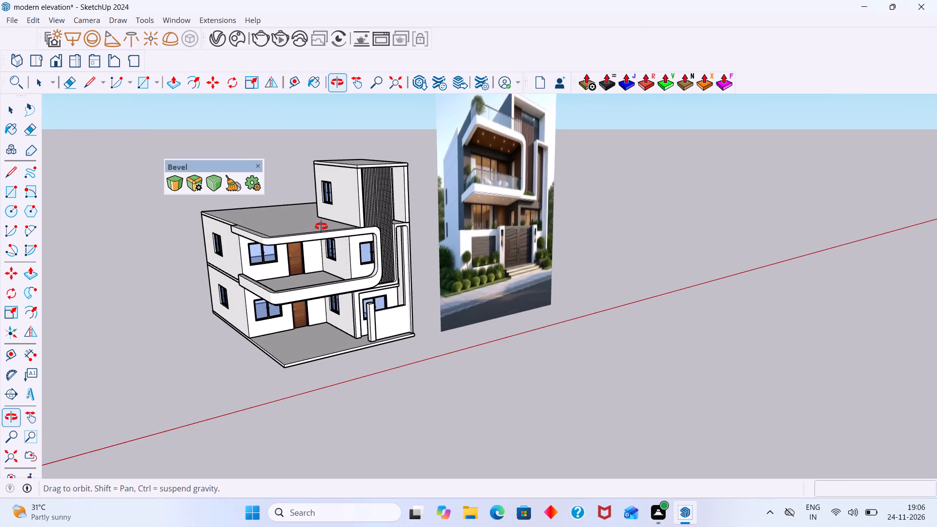
pyautogui.moveTo(321, 226); pyautogui.dragTo(417, 259, button='middle')
pyautogui.scroll(2, 227, 300)
pyautogui.moveTo(222, 294); pyautogui.dragTo(350, 287, button='middle')
pyautogui.scroll(8, 352, 287)
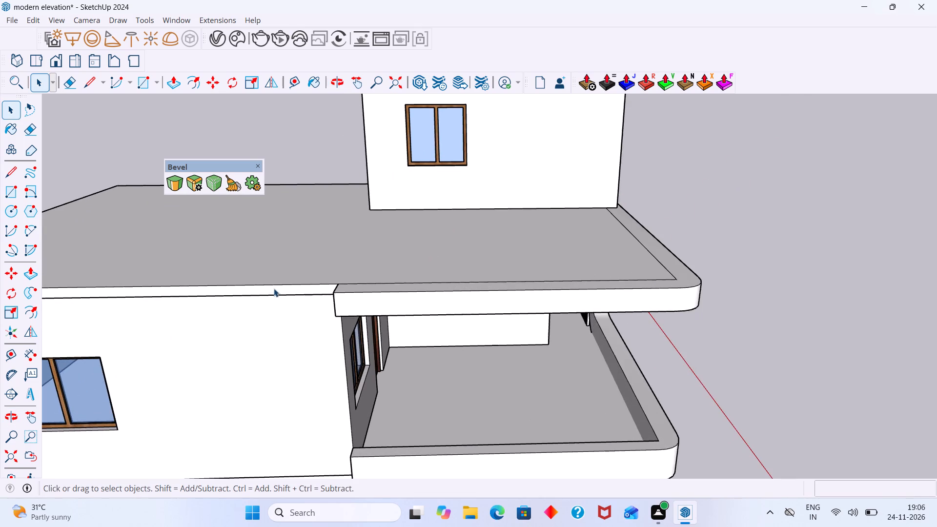
pyautogui.click(274, 288)
pyautogui.scroll(2, 274, 288)
pyautogui.doubleClick(274, 288)
pyautogui.click(296, 290)
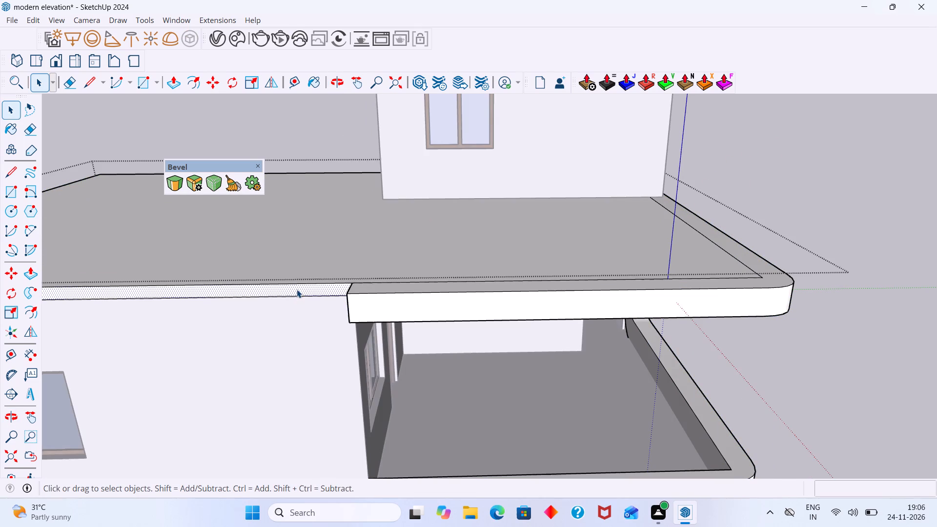
pyautogui.press('p')
pyautogui.click(298, 289)
pyautogui.moveTo(287, 317); pyautogui.dragTo(242, 317, button='middle')
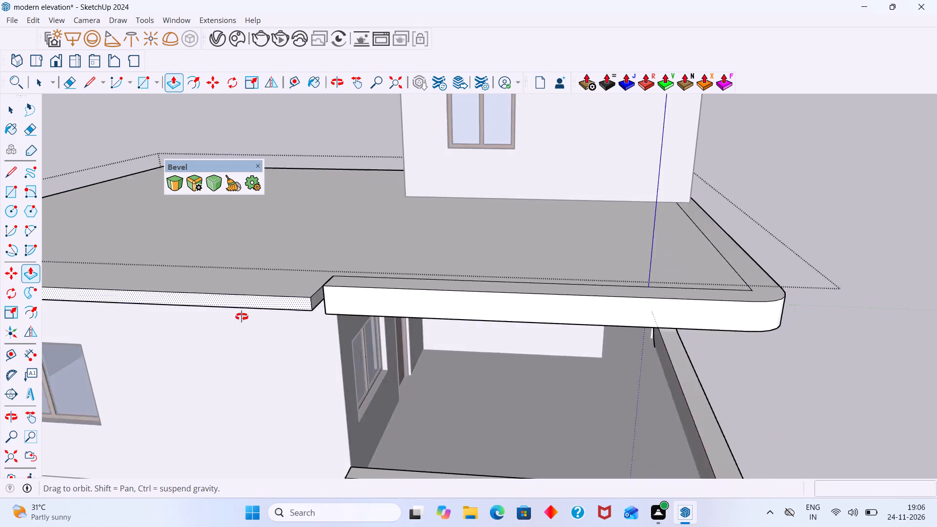
pyautogui.moveTo(242, 317); pyautogui.dragTo(81, 341, button='middle')
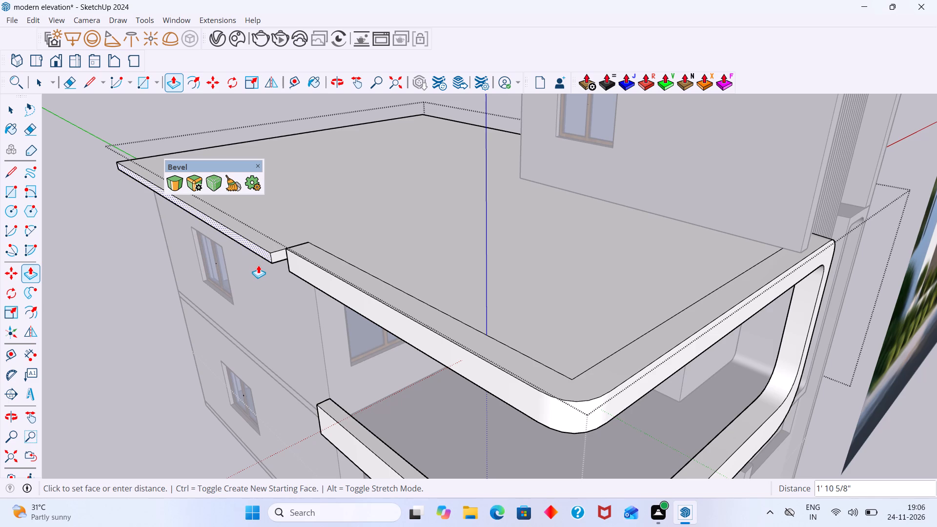
pyautogui.write("1'")
pyautogui.press('Return')
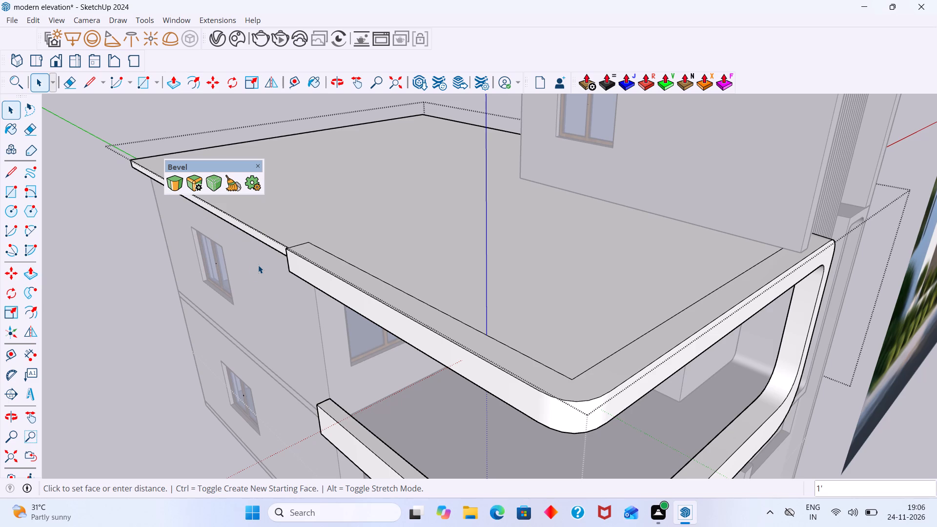
pyautogui.press('space')
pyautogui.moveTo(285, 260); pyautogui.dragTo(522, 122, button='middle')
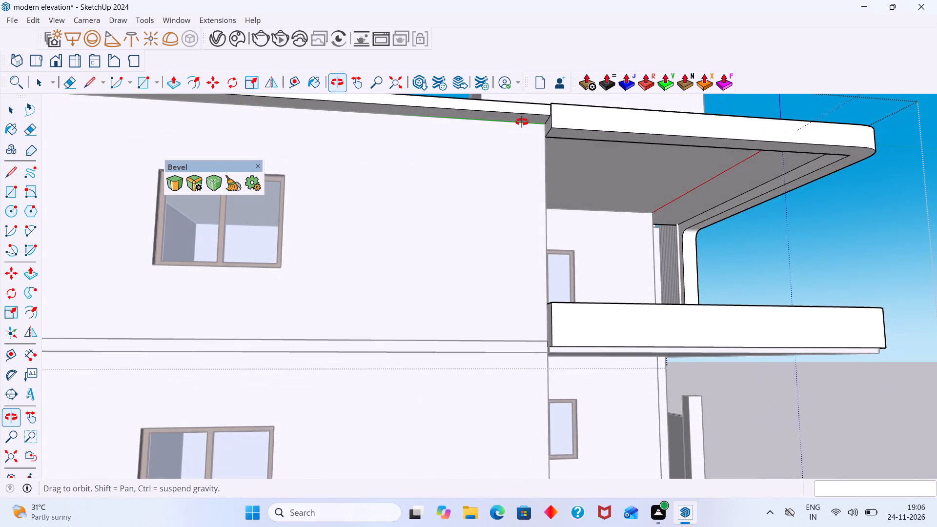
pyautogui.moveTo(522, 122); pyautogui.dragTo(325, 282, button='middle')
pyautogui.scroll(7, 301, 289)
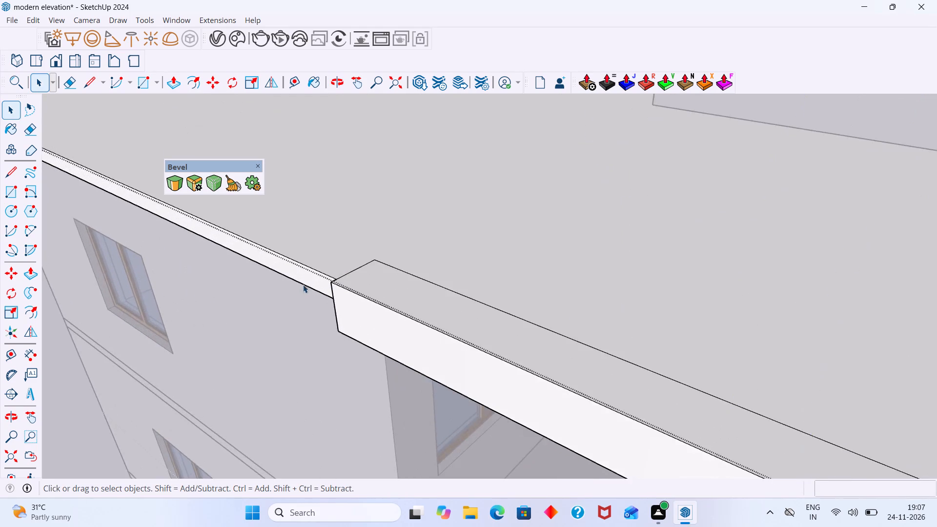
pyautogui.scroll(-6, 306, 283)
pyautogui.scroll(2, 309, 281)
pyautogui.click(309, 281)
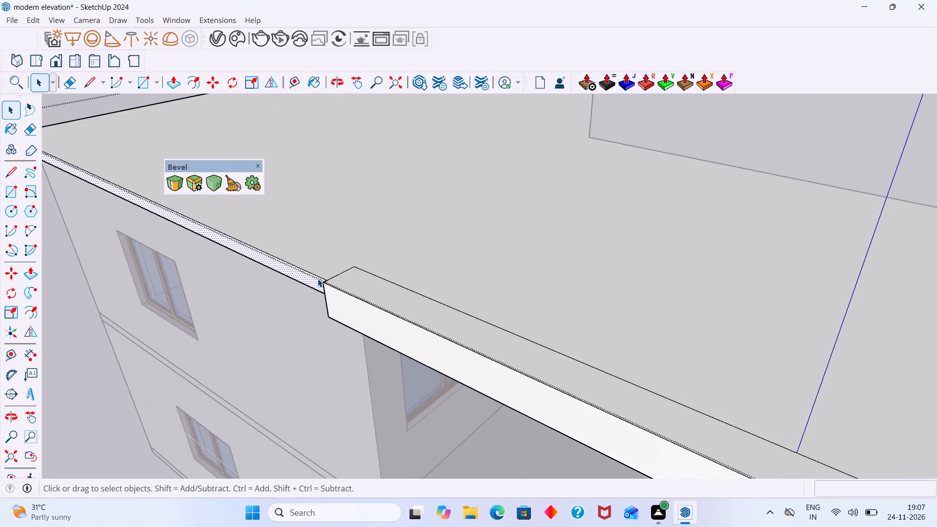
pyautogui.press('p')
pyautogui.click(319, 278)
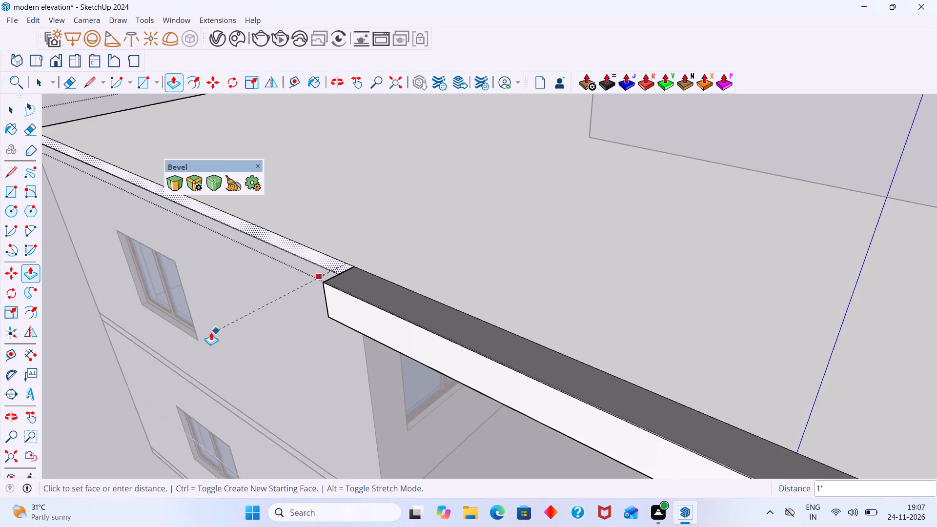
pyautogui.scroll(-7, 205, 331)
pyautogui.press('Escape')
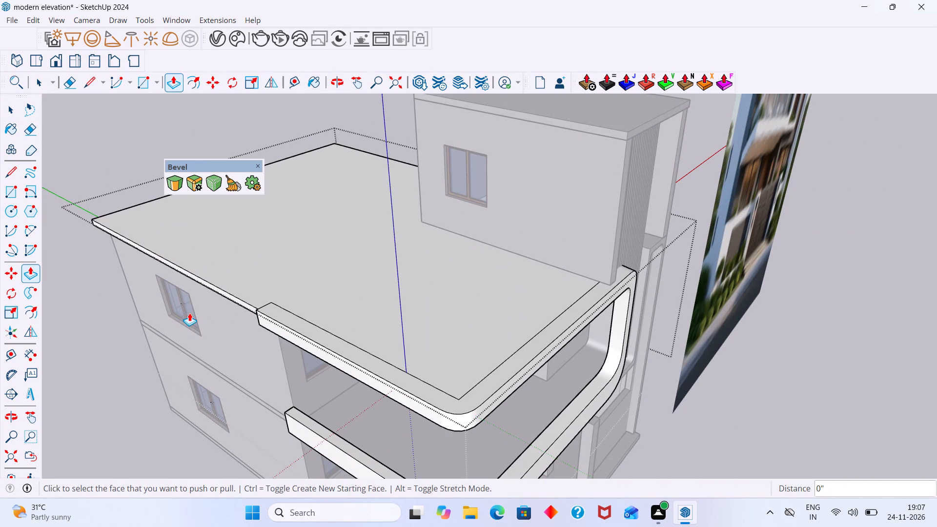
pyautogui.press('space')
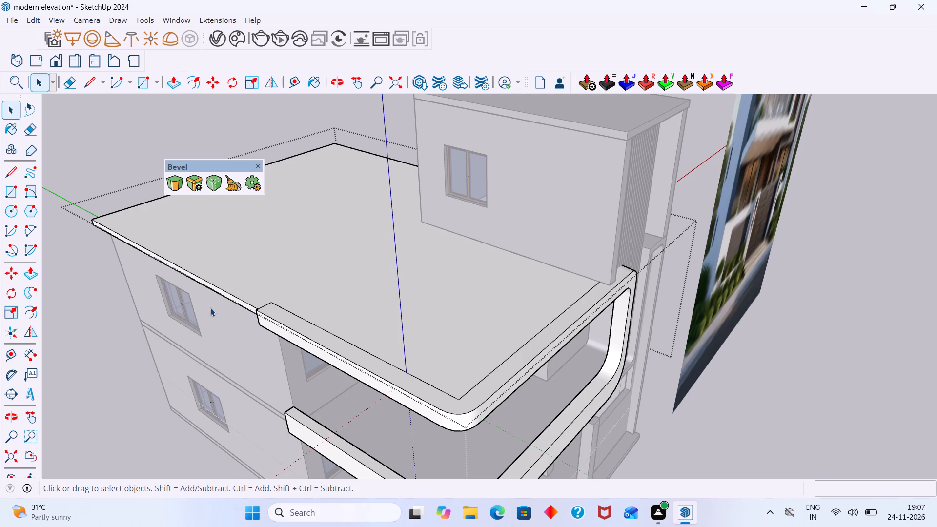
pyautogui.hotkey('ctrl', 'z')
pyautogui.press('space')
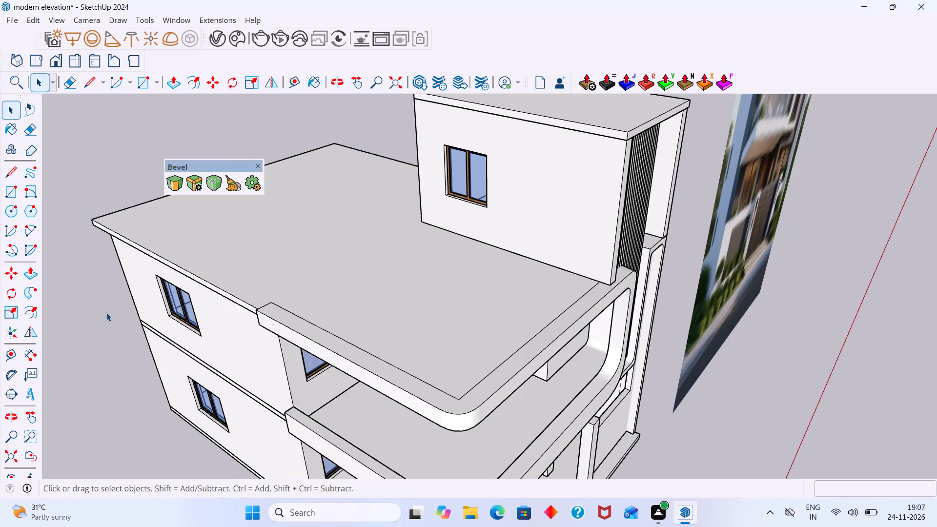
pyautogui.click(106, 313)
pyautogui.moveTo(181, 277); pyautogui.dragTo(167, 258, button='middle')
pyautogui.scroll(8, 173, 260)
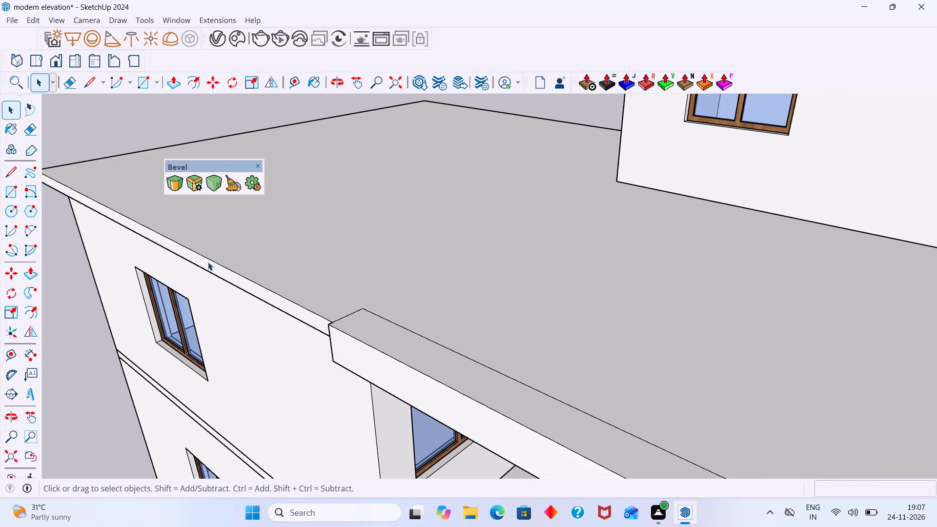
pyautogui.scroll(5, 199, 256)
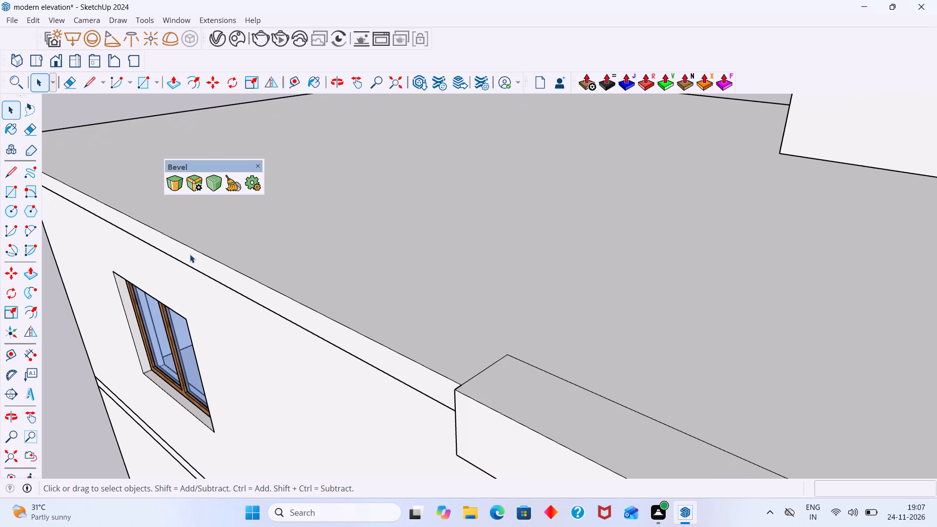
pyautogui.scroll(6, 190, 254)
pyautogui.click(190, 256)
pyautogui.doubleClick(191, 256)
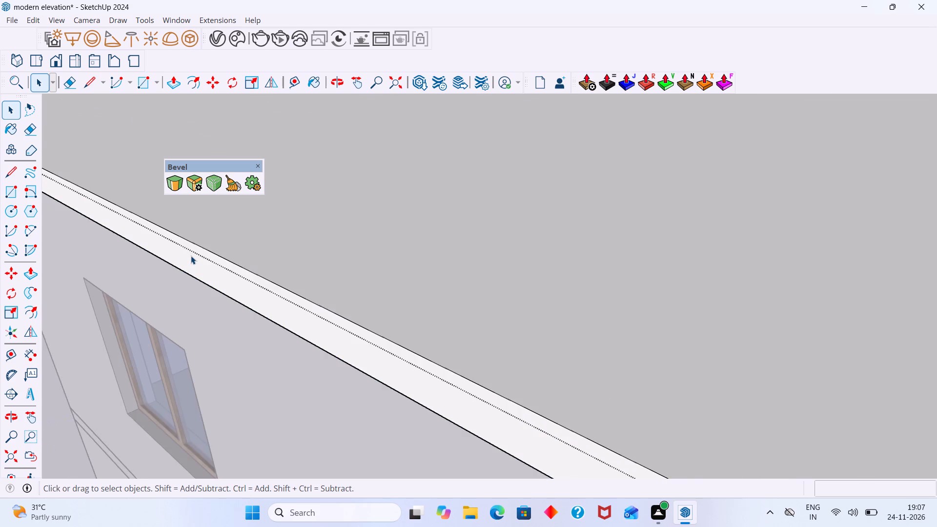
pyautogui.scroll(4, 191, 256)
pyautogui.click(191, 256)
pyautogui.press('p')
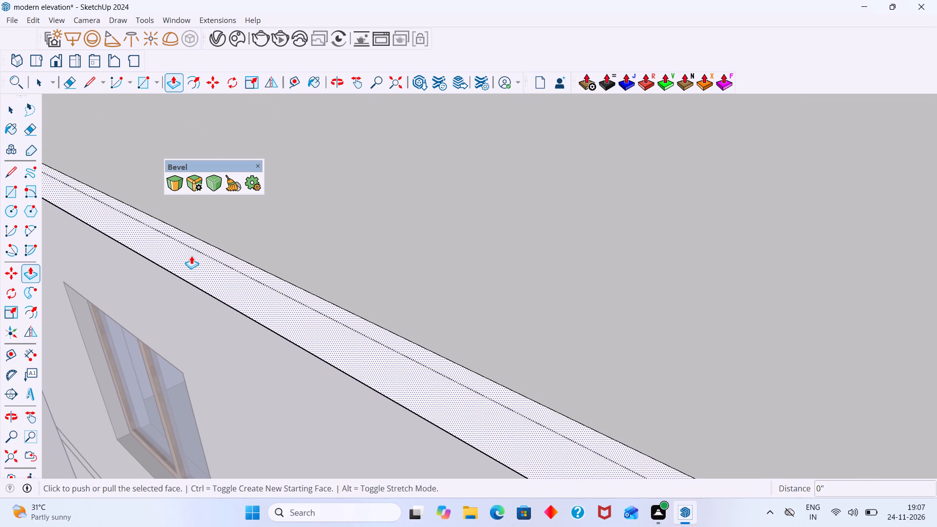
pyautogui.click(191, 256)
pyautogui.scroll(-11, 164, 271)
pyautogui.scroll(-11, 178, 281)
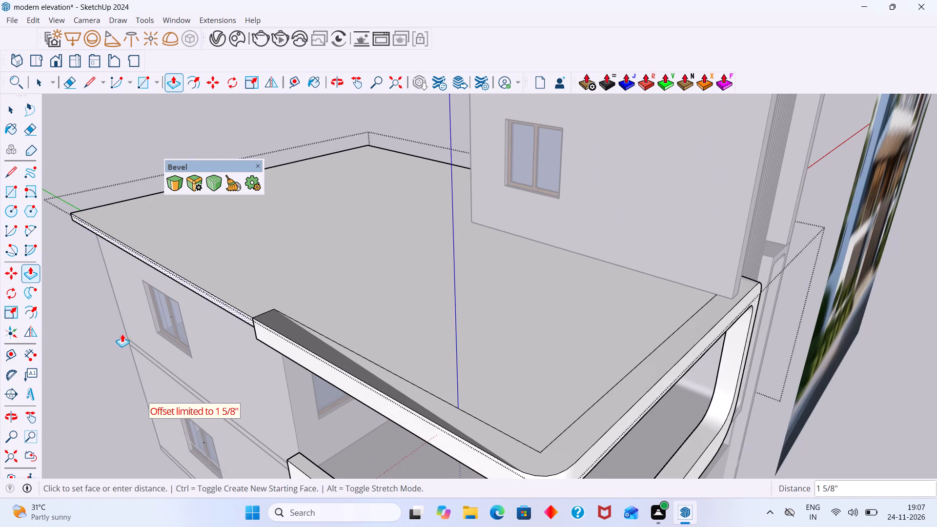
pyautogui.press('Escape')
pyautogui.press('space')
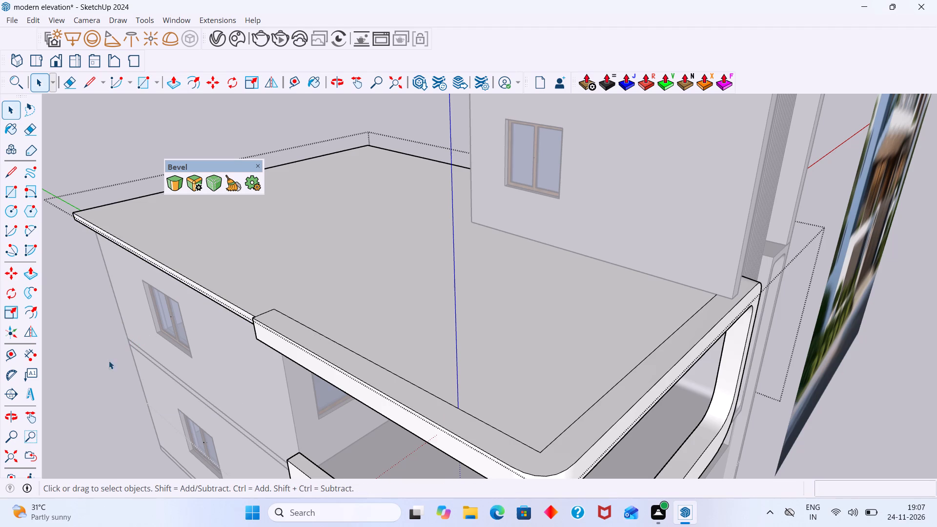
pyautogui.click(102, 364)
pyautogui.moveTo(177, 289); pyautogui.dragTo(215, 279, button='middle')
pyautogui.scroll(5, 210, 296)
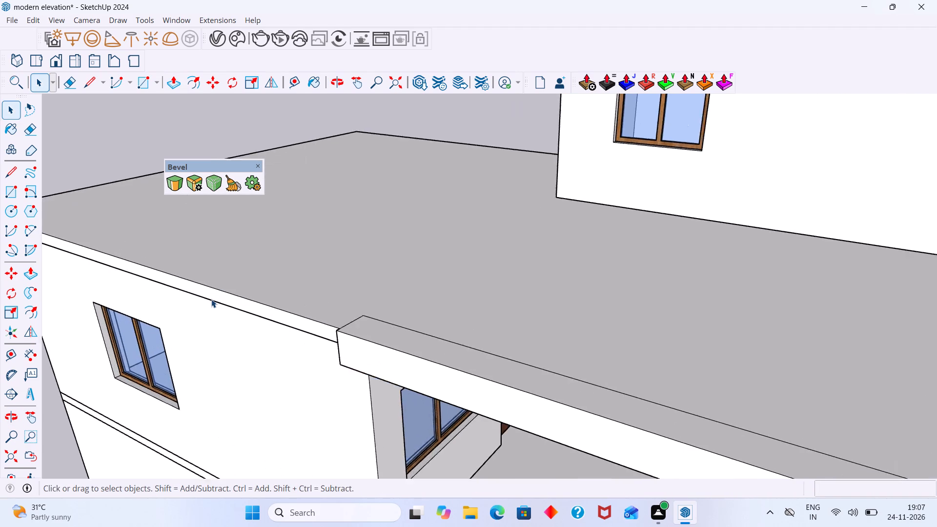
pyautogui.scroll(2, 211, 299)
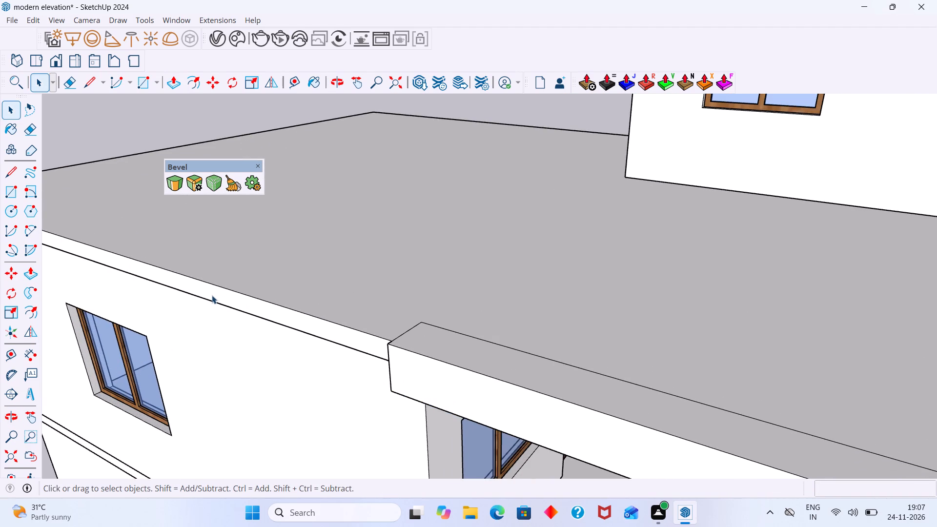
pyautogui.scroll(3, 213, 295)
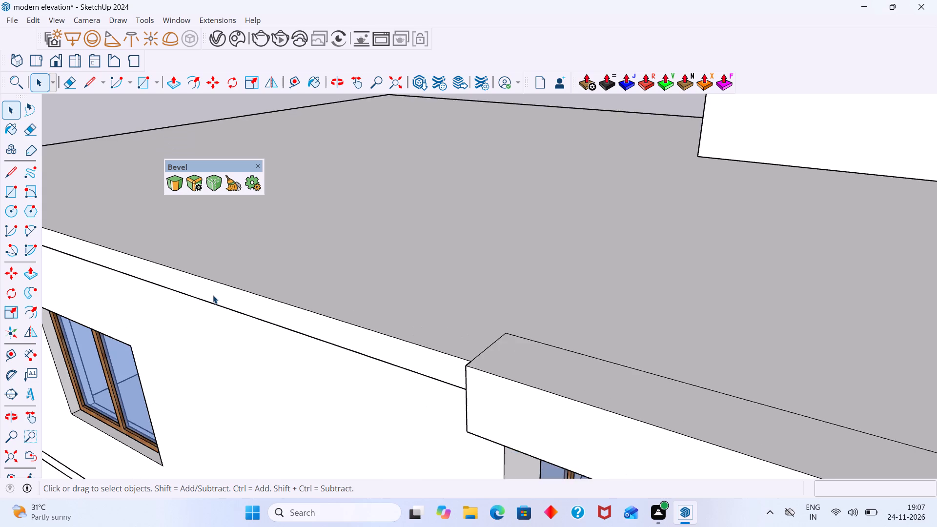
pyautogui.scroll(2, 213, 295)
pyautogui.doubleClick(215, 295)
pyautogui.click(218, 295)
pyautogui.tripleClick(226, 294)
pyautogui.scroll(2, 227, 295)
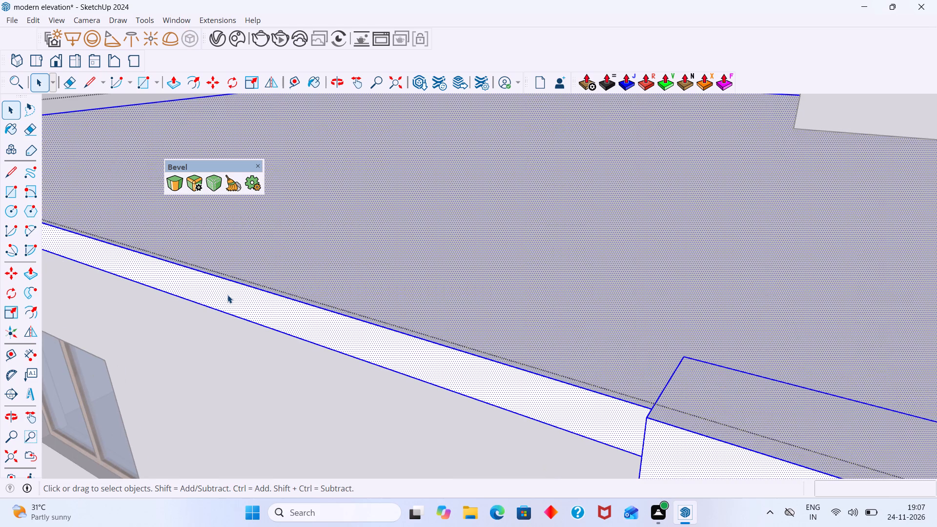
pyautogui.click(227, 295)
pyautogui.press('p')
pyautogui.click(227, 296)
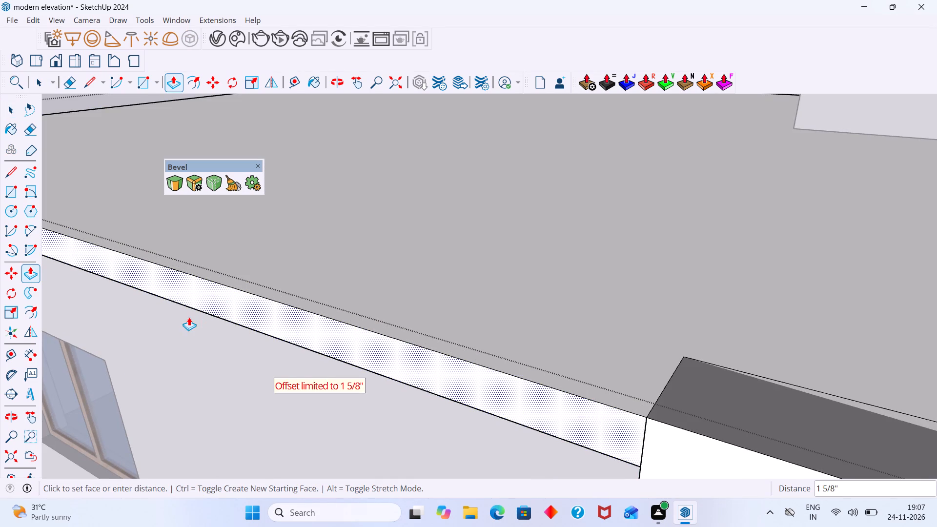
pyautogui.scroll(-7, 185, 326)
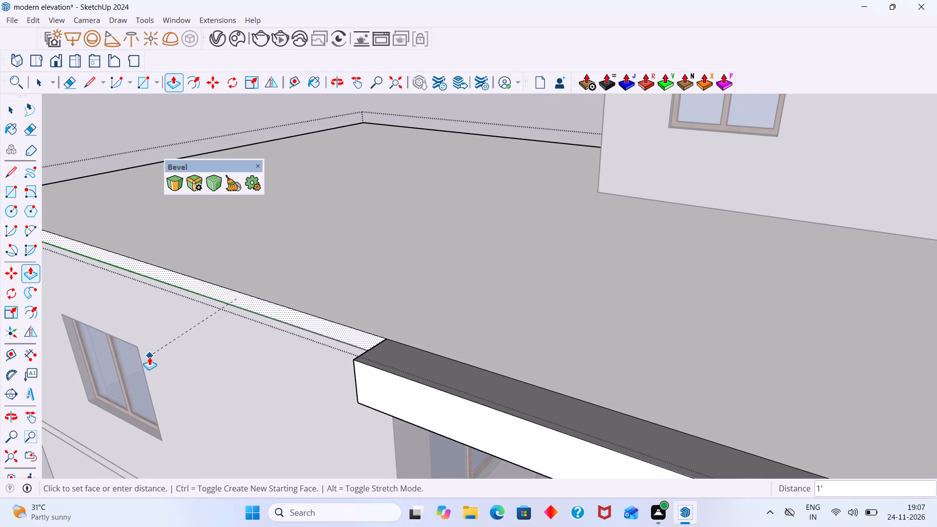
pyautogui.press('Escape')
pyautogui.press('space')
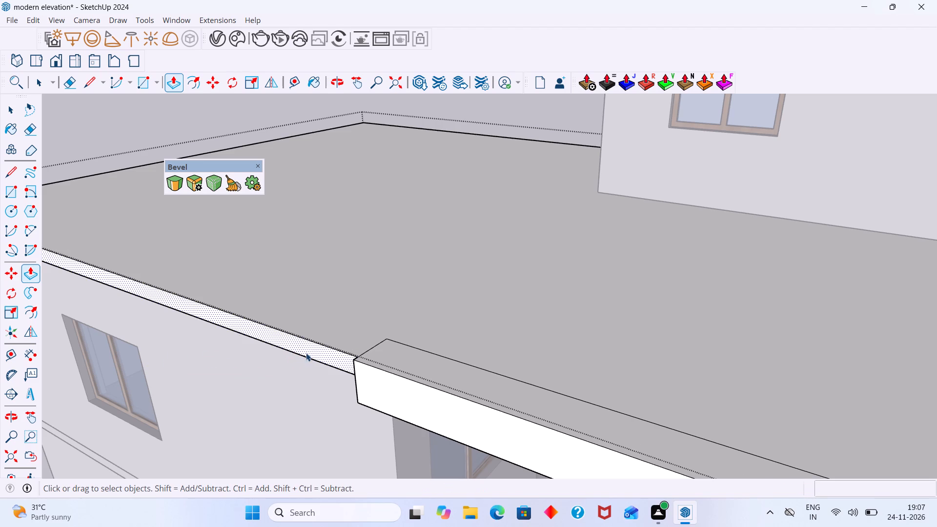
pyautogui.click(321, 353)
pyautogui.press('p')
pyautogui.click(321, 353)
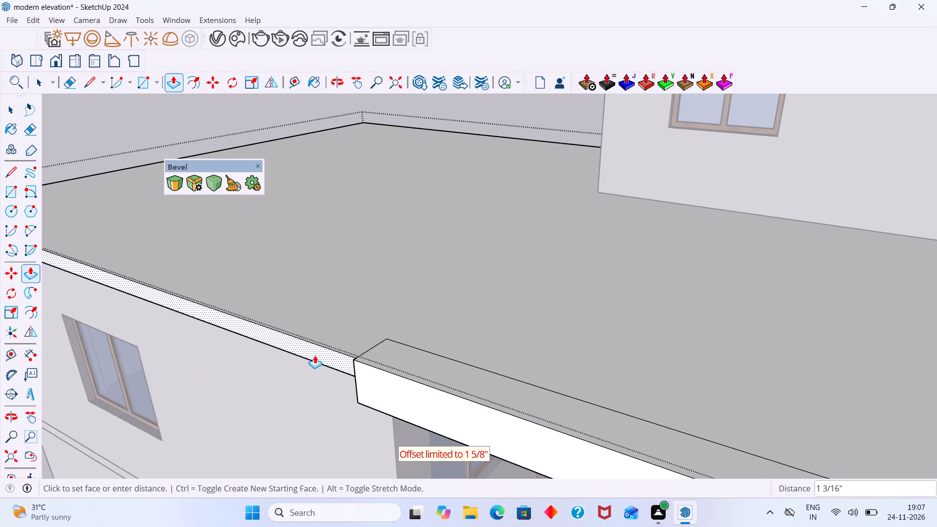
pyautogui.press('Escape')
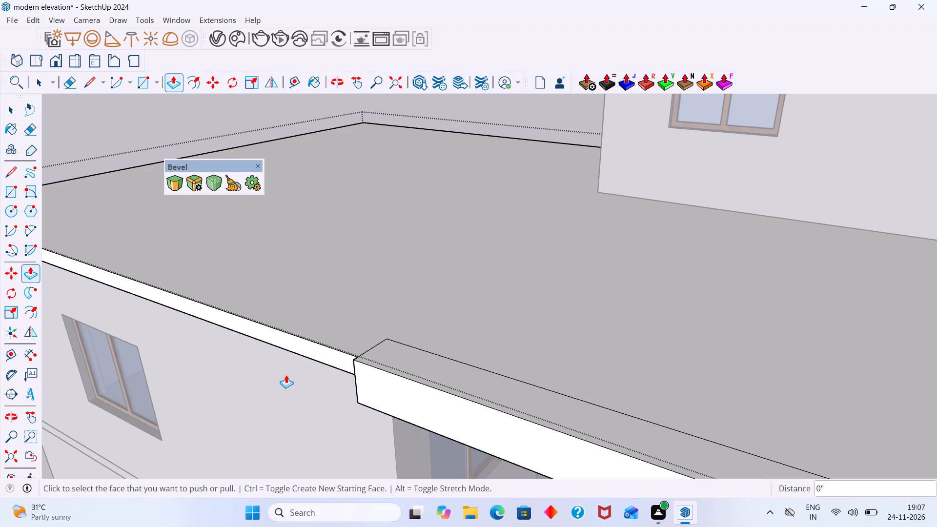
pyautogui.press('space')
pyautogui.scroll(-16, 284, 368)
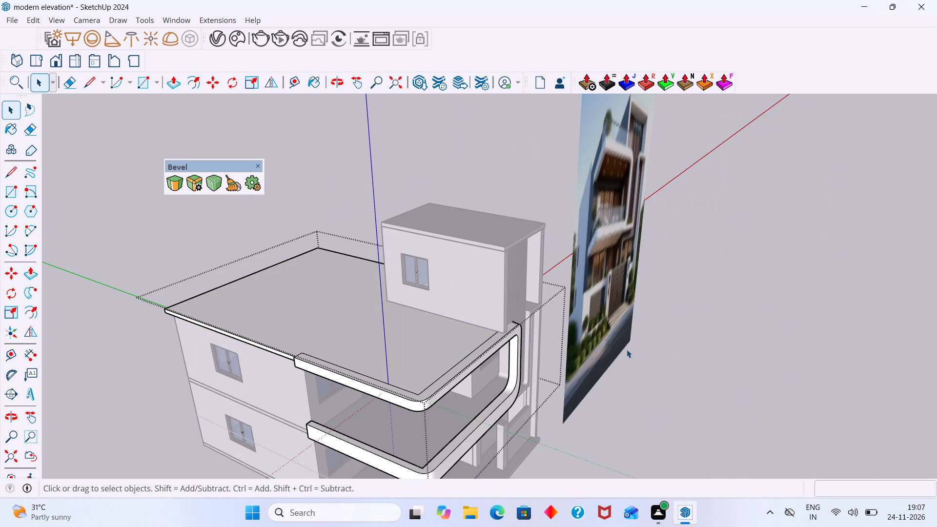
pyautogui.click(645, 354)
# Reopen the roof slab group and Push/Pull its side edge face outward by 1 5/8" to sit flush with the balcony frame.
pyautogui.moveTo(269, 388); pyautogui.dragTo(415, 333, button='middle')
pyautogui.scroll(7, 393, 357)
pyautogui.moveTo(394, 359); pyautogui.dragTo(583, 306, button='middle')
pyautogui.scroll(6, 664, 266)
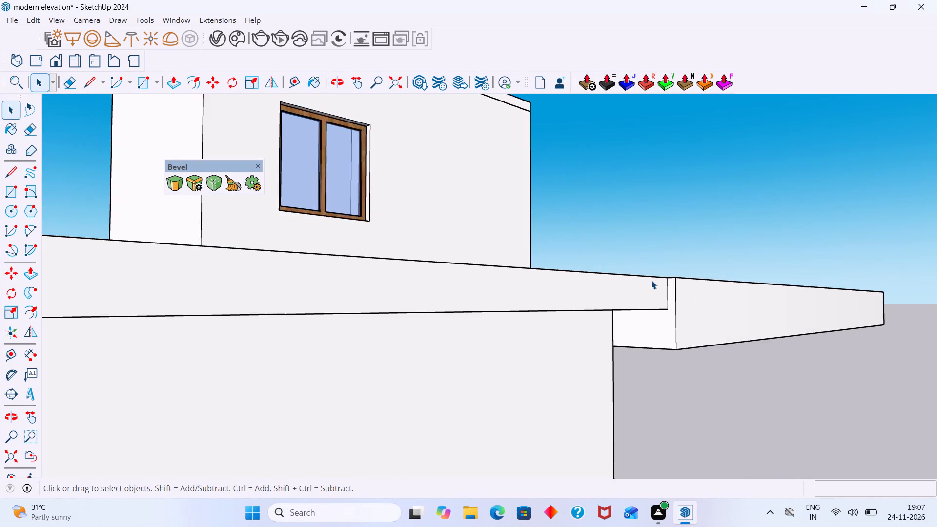
pyautogui.scroll(3, 652, 281)
pyautogui.doubleClick(649, 290)
pyautogui.click(646, 300)
pyautogui.press('p')
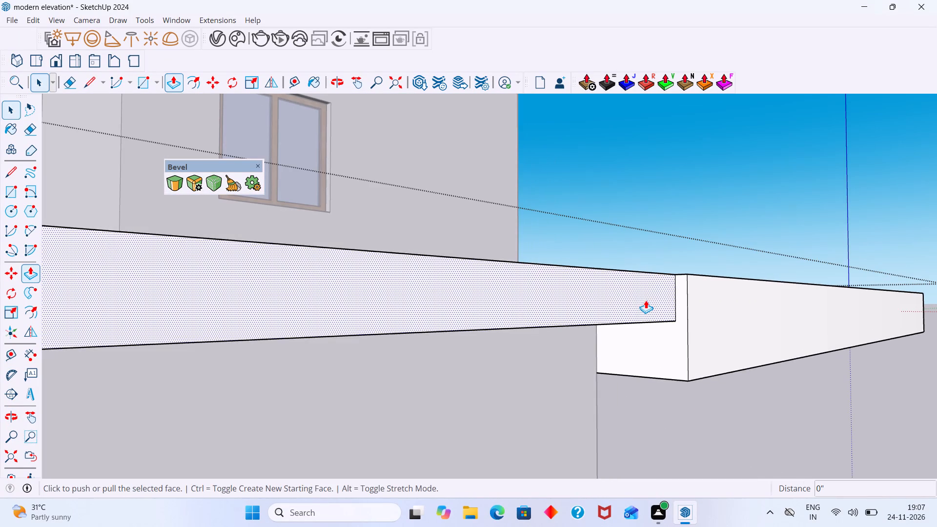
pyautogui.click(645, 300)
pyautogui.click(683, 301)
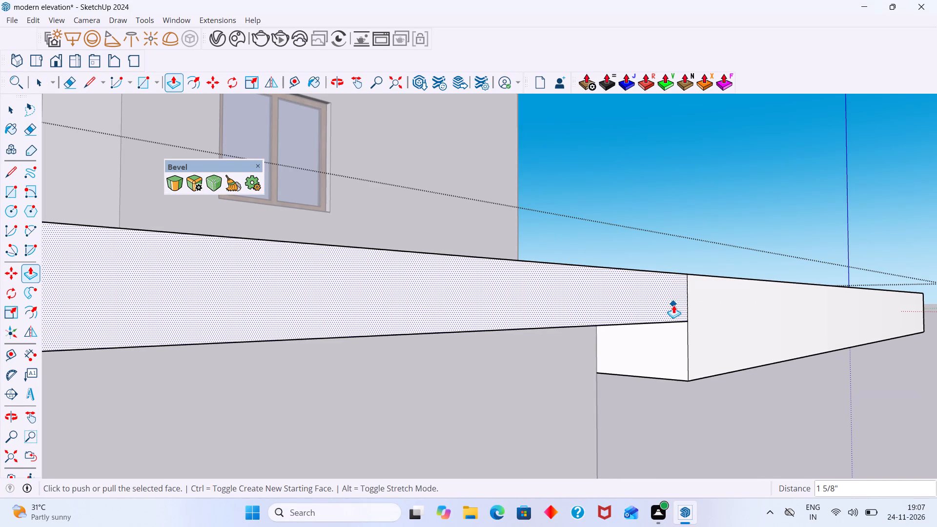
pyautogui.click(673, 305)
pyautogui.moveTo(688, 310); pyautogui.dragTo(309, 336, button='middle')
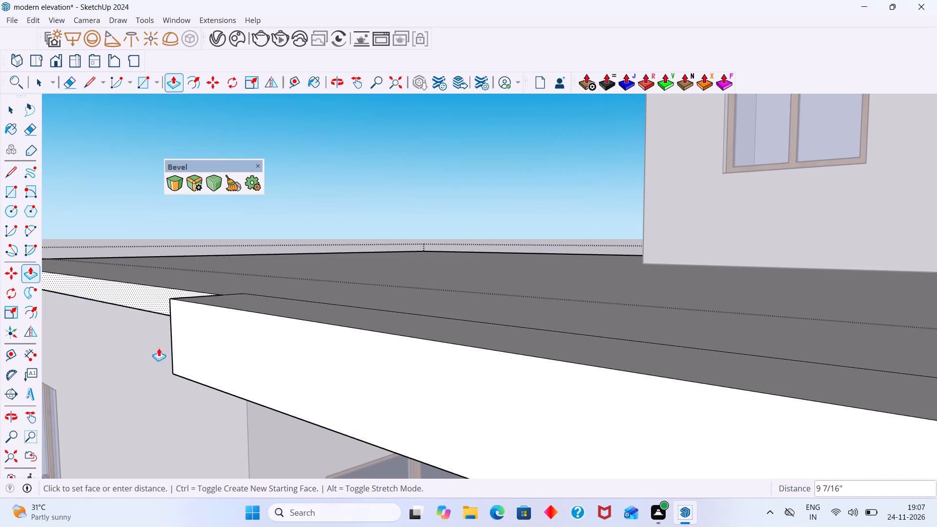
pyautogui.scroll(-2, 72, 359)
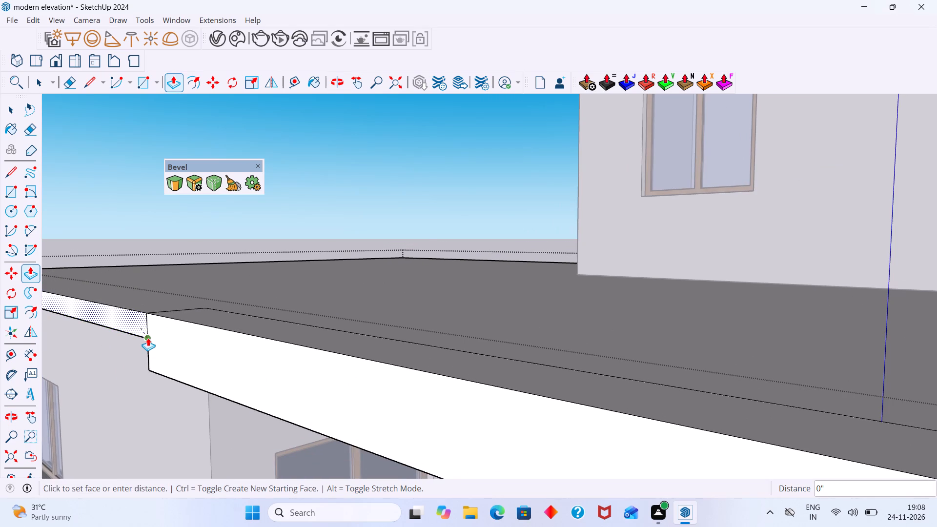
pyautogui.click(147, 337)
pyautogui.scroll(-5, 155, 329)
pyautogui.keyDown('shift'); pyautogui.moveTo(159, 325); pyautogui.dragTo(343, 243, button='middle'); pyautogui.keyUp('shift')
pyautogui.press('space')
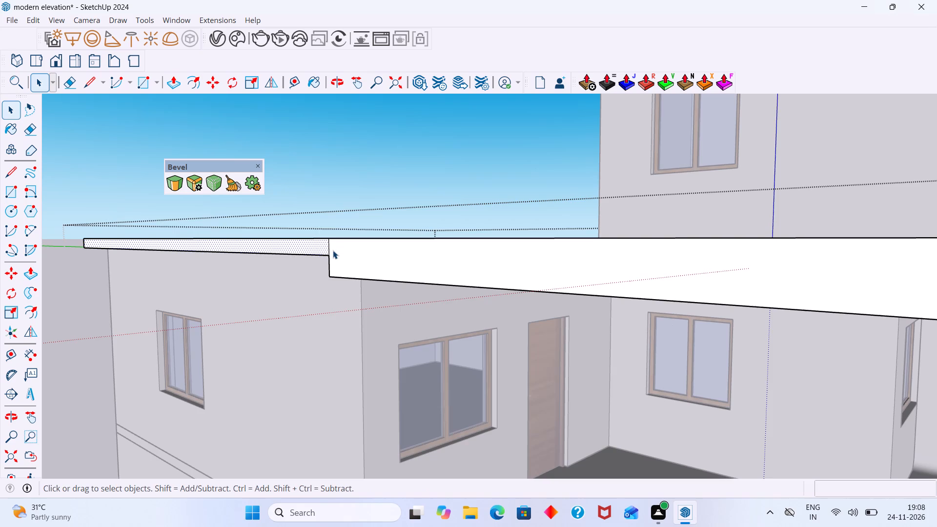
# Push/Pull the slab's side edge face outward by 8 1/4" as an overhang past the balcony frame, and close the group.
pyautogui.moveTo(306, 264); pyautogui.dragTo(256, 290, button='middle')
pyautogui.scroll(5, 262, 280)
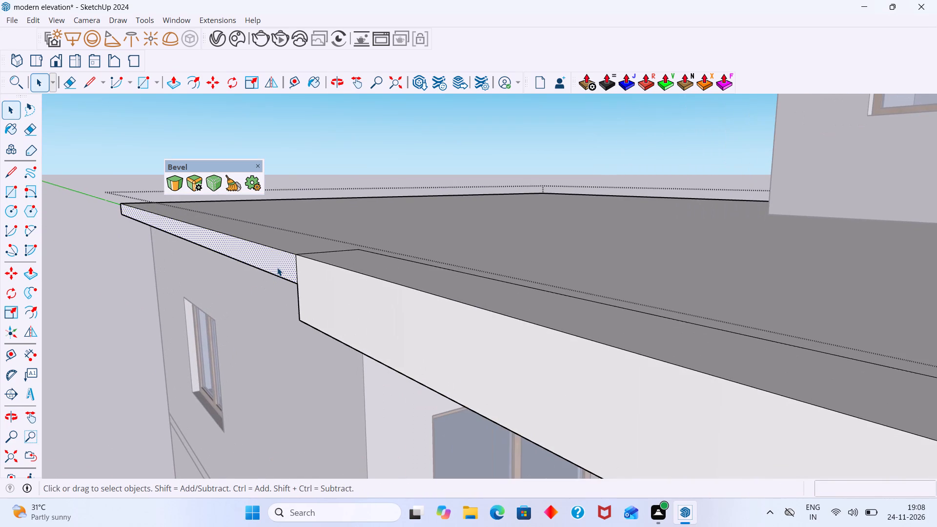
pyautogui.press('p')
pyautogui.click(284, 259)
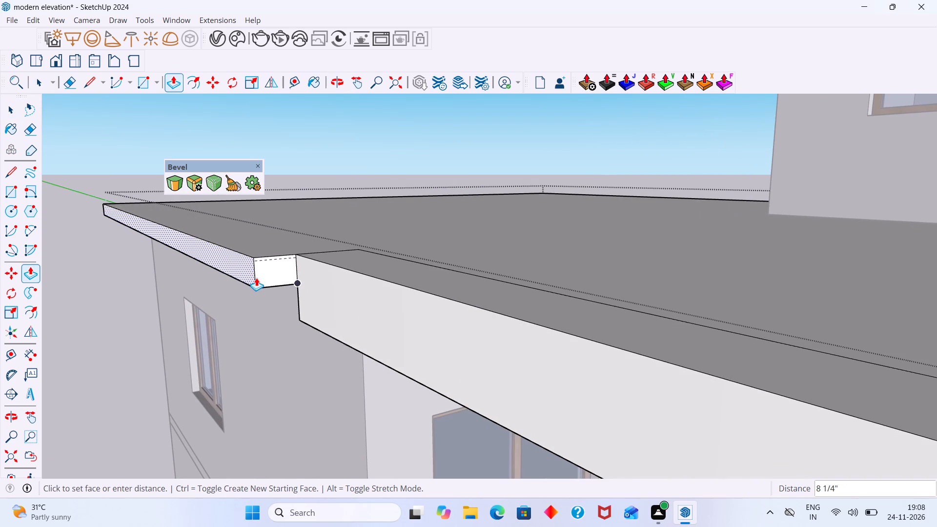
pyautogui.click(256, 278)
pyautogui.press('space')
pyautogui.scroll(-5, 259, 280)
pyautogui.moveTo(258, 283); pyautogui.dragTo(306, 163, button='middle')
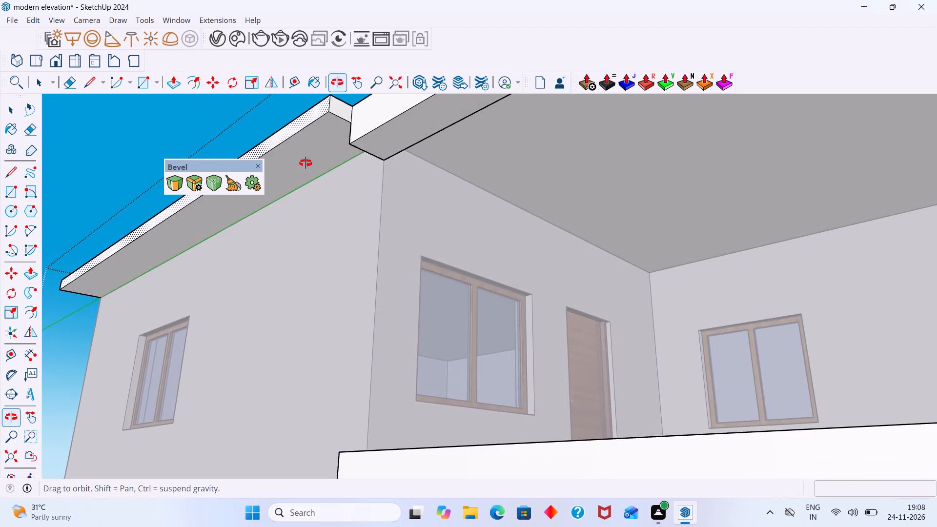
pyautogui.moveTo(306, 163); pyautogui.dragTo(319, 230, button='middle')
pyautogui.scroll(-12, 320, 237)
pyautogui.click(155, 311)
# Reopen the roof slab group, repeat the 8 1/4" Push/Pull on the rear edge face, and close the group.
pyautogui.moveTo(191, 298); pyautogui.dragTo(618, 320, button='middle')
pyautogui.moveTo(514, 288); pyautogui.dragTo(411, 326, button='middle')
pyautogui.scroll(4, 370, 316)
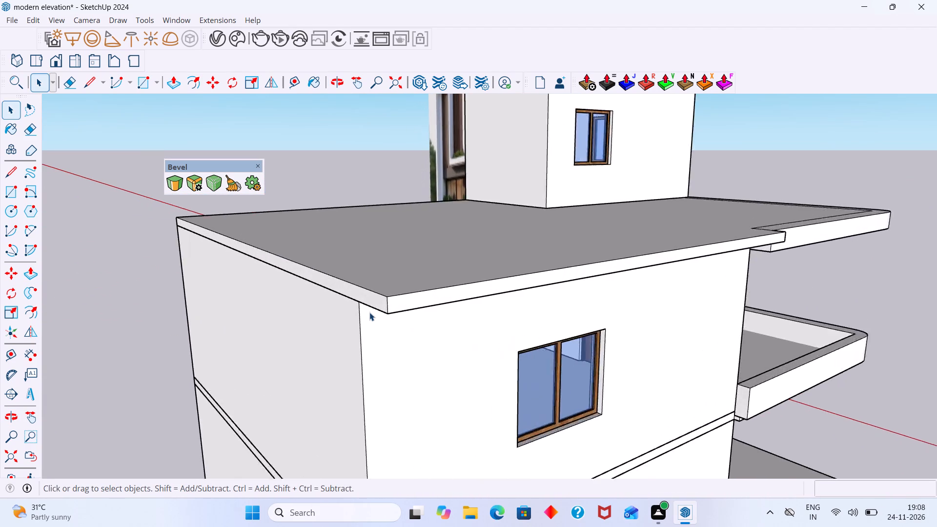
pyautogui.scroll(8, 369, 312)
pyautogui.click(381, 295)
pyautogui.tripleClick(380, 298)
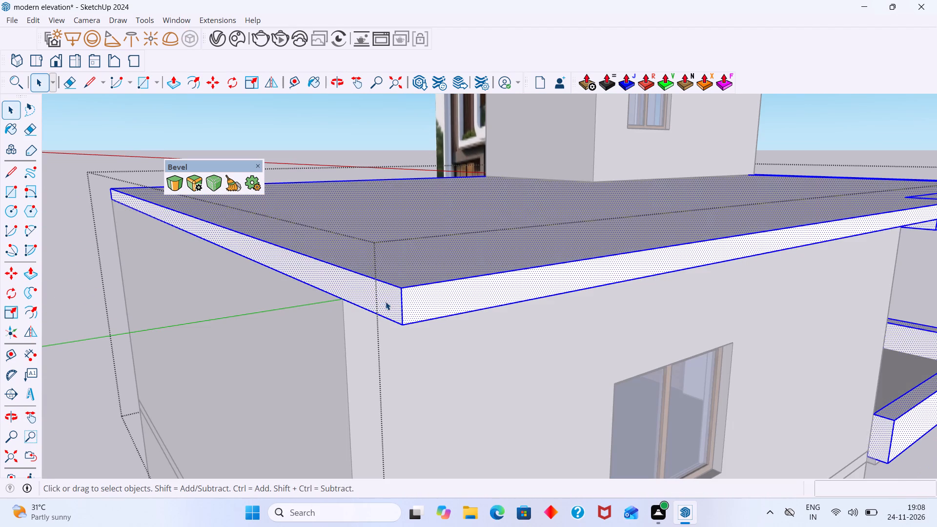
pyautogui.click(387, 302)
pyautogui.press('p')
pyautogui.doubleClick(387, 302)
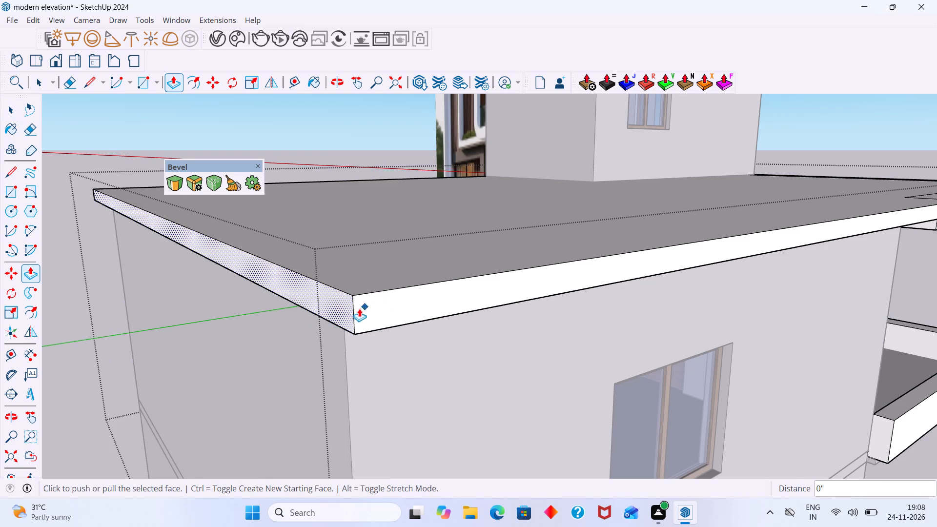
pyautogui.moveTo(358, 305); pyautogui.dragTo(349, 218, button='middle')
pyautogui.scroll(2, 326, 203)
pyautogui.doubleClick(328, 195)
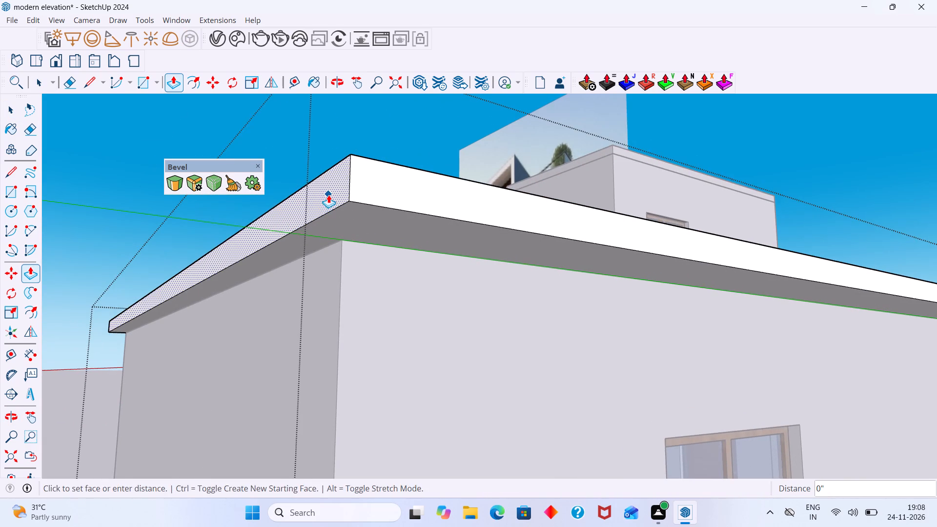
pyautogui.press('space')
pyautogui.moveTo(333, 252); pyautogui.dragTo(418, 242, button='middle')
pyautogui.scroll(-4, 419, 242)
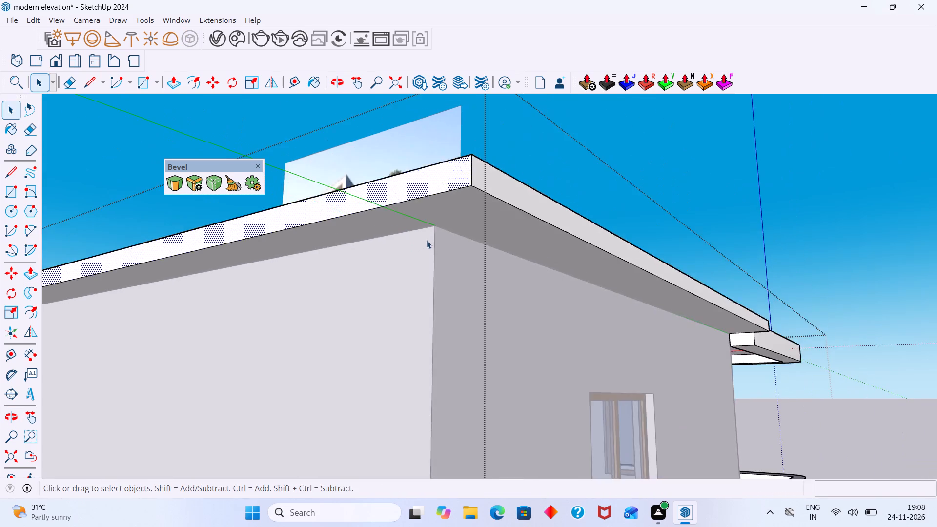
pyautogui.scroll(-18, 427, 240)
pyautogui.click(668, 233)
# Reopen the roof slab group, repeat the 8 1/4" Push/Pull on the opposite side edge face, and close the group.
pyautogui.moveTo(425, 284); pyautogui.dragTo(627, 342, button='middle')
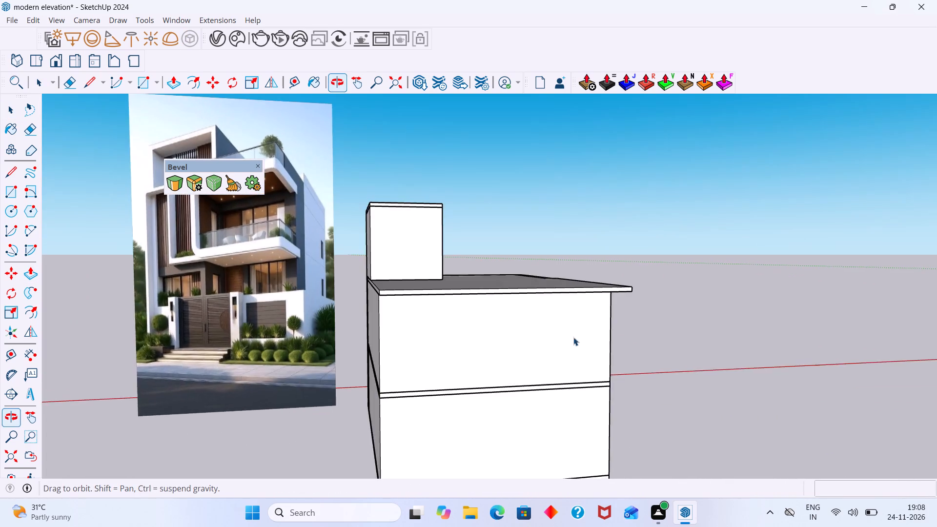
pyautogui.moveTo(316, 324); pyautogui.dragTo(438, 333, button='middle')
pyautogui.scroll(11, 474, 304)
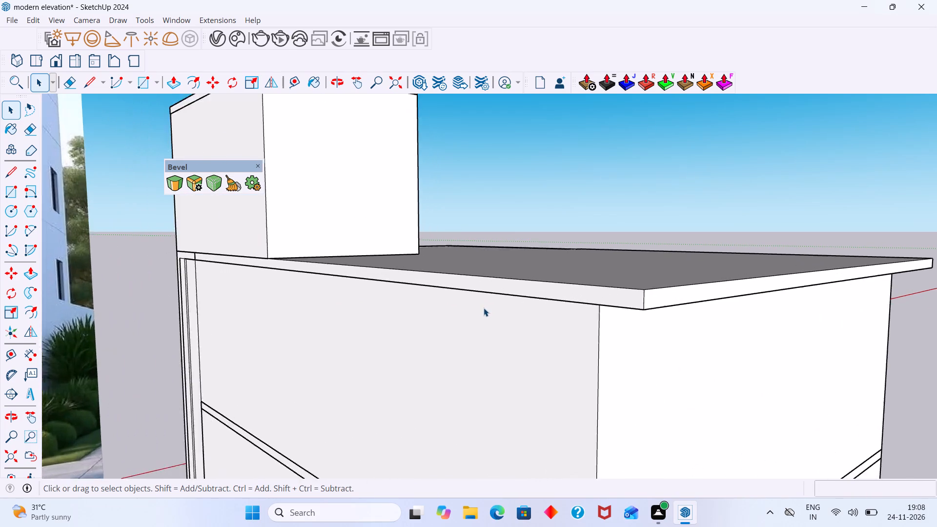
pyautogui.scroll(3, 484, 308)
pyautogui.doubleClick(495, 281)
pyautogui.click(525, 282)
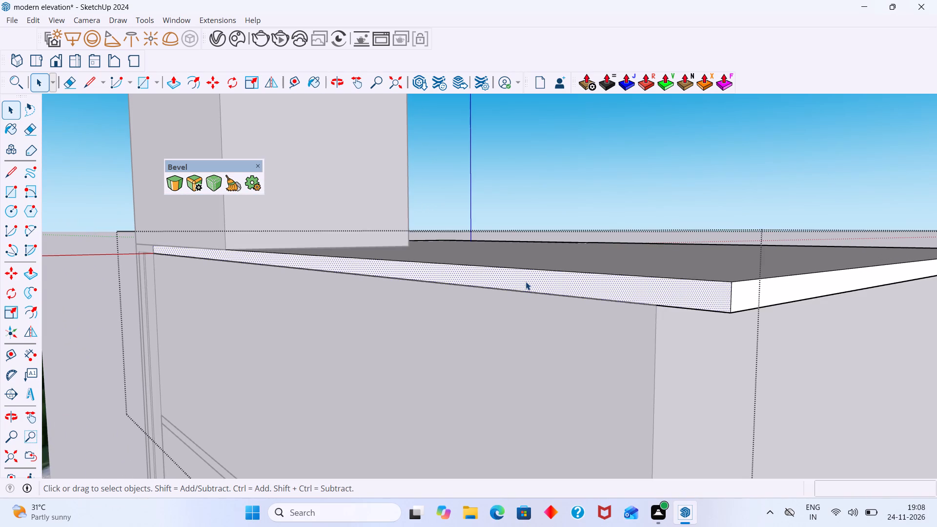
pyautogui.press('p')
pyautogui.doubleClick(526, 282)
pyautogui.doubleClick(538, 280)
pyautogui.scroll(-2, 470, 288)
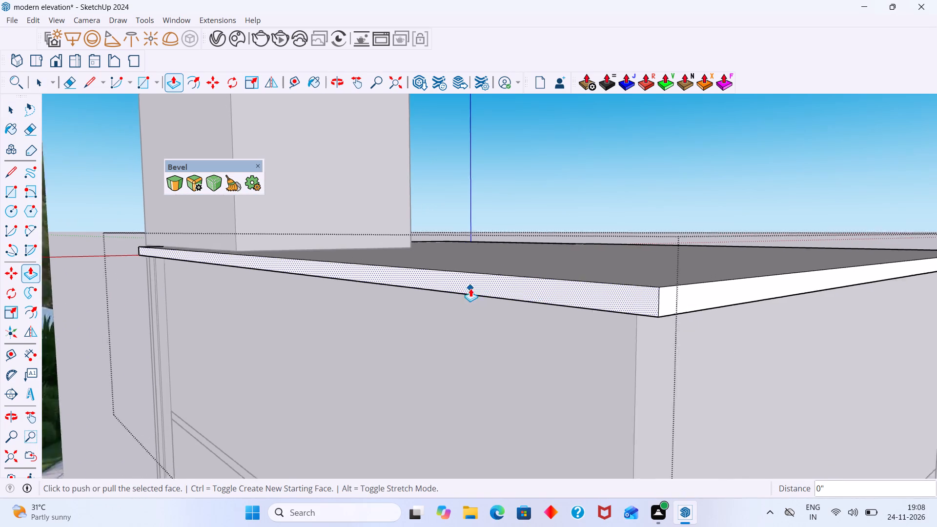
pyautogui.scroll(-7, 470, 288)
pyautogui.moveTo(468, 287); pyautogui.dragTo(491, 310, button='middle')
pyautogui.moveTo(348, 295); pyautogui.dragTo(359, 300, button='middle')
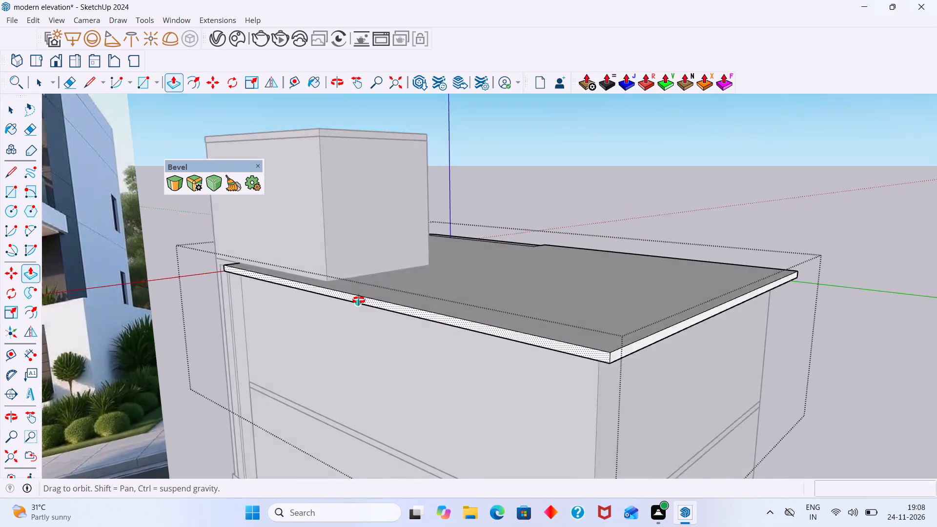
pyautogui.moveTo(359, 300); pyautogui.dragTo(402, 311, button='middle')
pyautogui.press('space')
pyautogui.scroll(6, 211, 278)
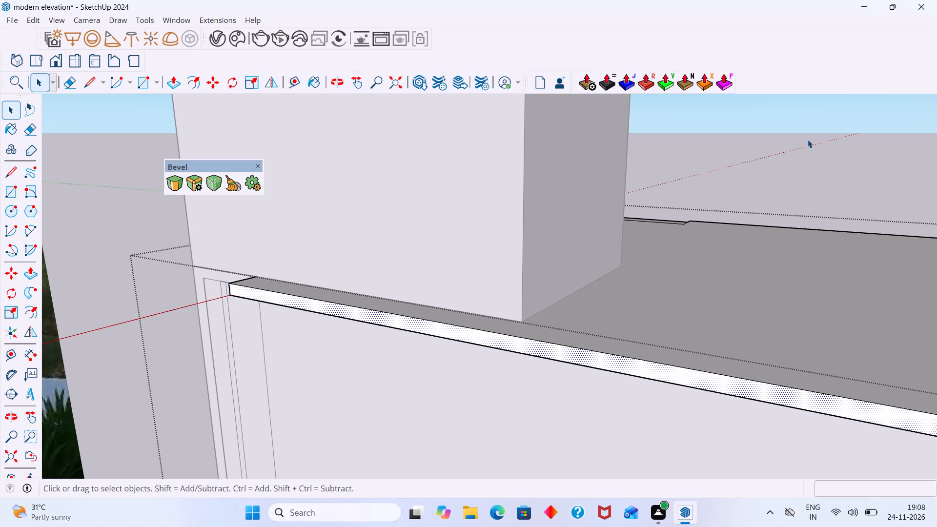
pyautogui.click(820, 138)
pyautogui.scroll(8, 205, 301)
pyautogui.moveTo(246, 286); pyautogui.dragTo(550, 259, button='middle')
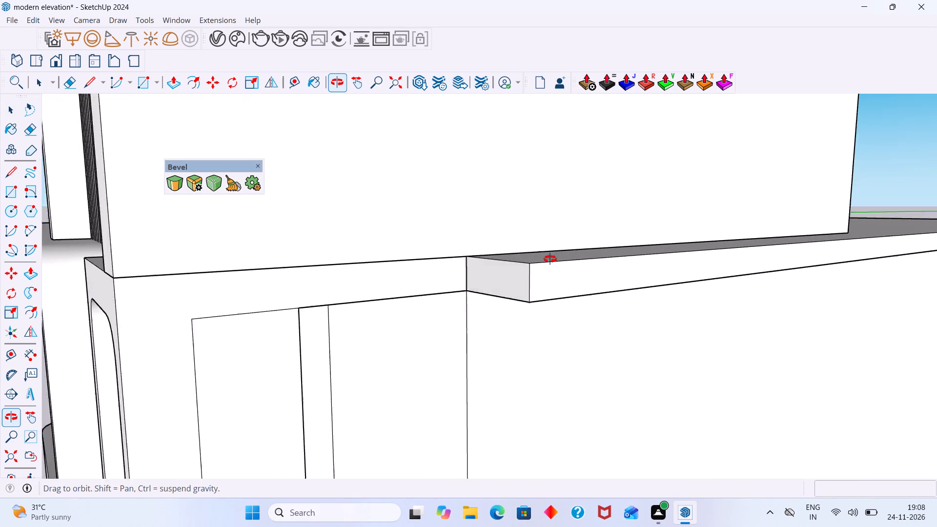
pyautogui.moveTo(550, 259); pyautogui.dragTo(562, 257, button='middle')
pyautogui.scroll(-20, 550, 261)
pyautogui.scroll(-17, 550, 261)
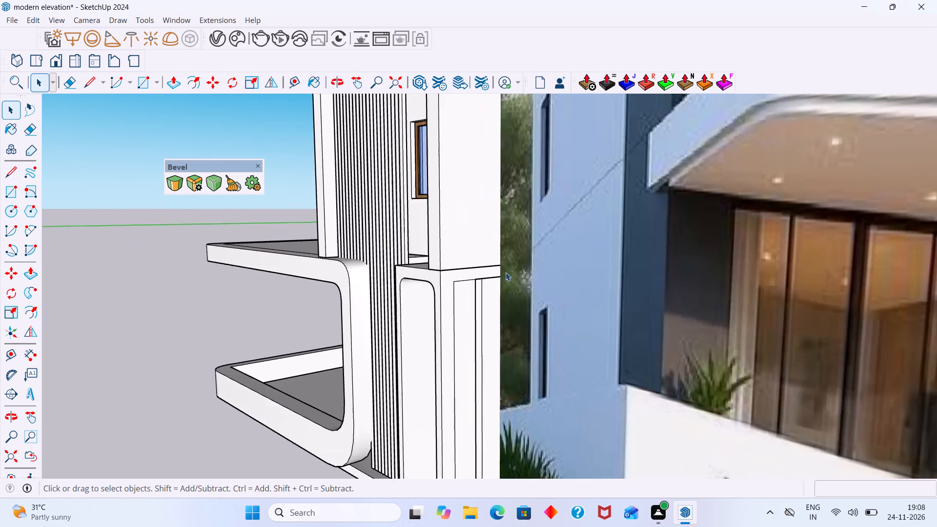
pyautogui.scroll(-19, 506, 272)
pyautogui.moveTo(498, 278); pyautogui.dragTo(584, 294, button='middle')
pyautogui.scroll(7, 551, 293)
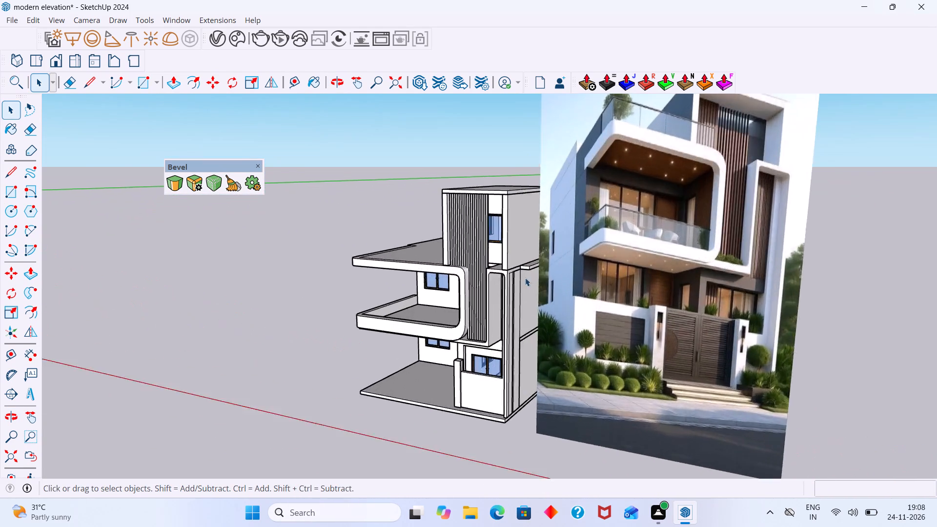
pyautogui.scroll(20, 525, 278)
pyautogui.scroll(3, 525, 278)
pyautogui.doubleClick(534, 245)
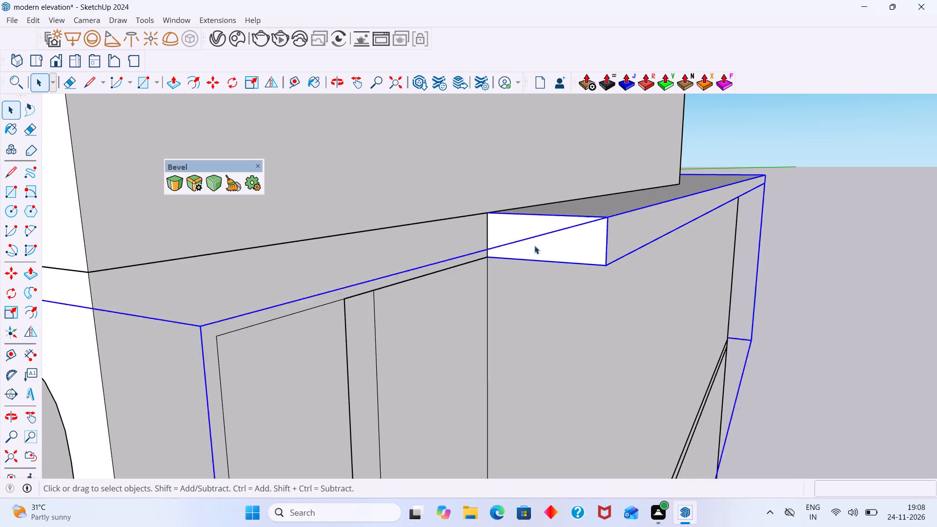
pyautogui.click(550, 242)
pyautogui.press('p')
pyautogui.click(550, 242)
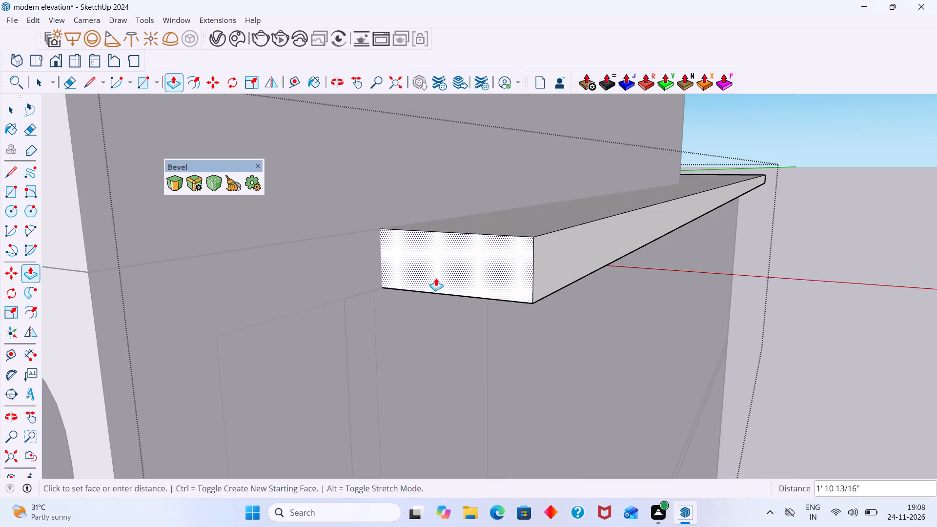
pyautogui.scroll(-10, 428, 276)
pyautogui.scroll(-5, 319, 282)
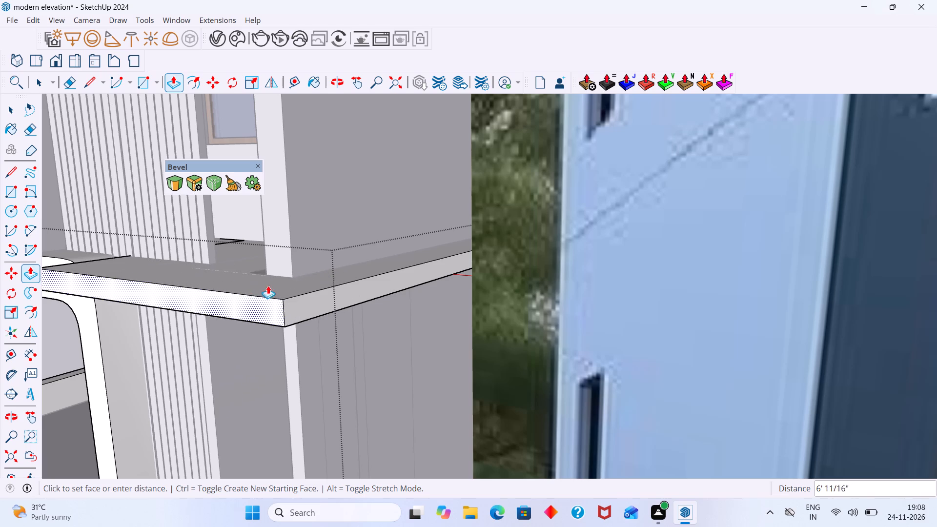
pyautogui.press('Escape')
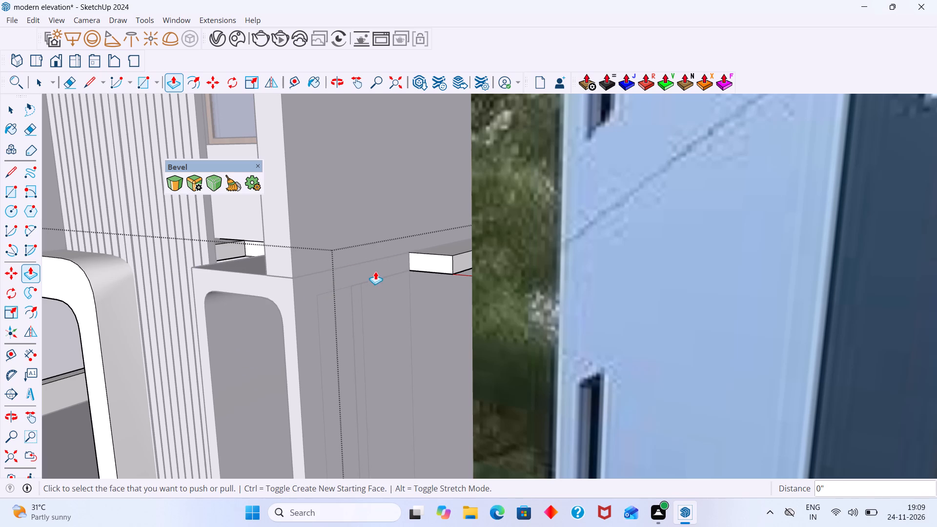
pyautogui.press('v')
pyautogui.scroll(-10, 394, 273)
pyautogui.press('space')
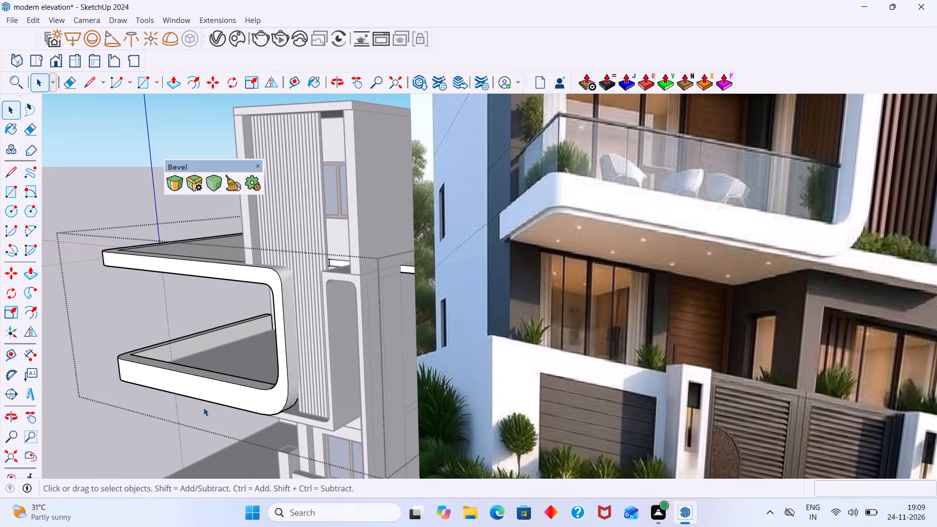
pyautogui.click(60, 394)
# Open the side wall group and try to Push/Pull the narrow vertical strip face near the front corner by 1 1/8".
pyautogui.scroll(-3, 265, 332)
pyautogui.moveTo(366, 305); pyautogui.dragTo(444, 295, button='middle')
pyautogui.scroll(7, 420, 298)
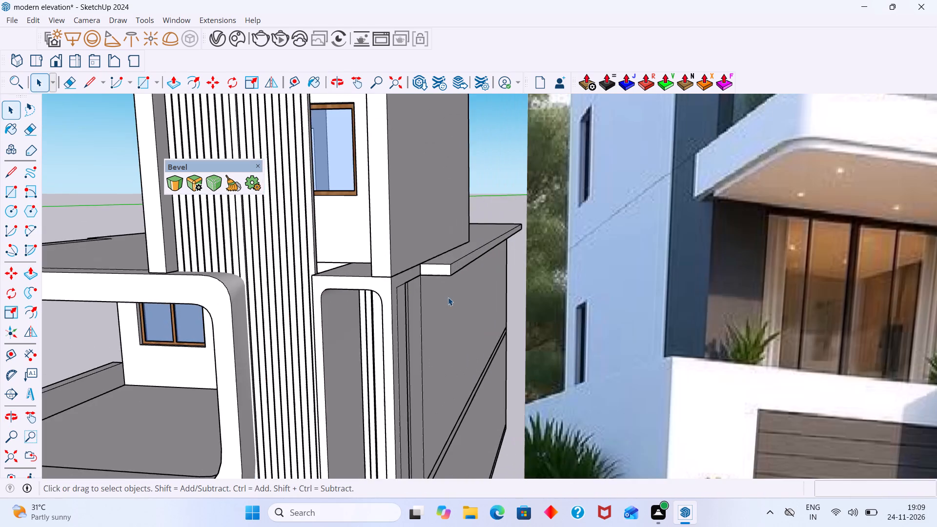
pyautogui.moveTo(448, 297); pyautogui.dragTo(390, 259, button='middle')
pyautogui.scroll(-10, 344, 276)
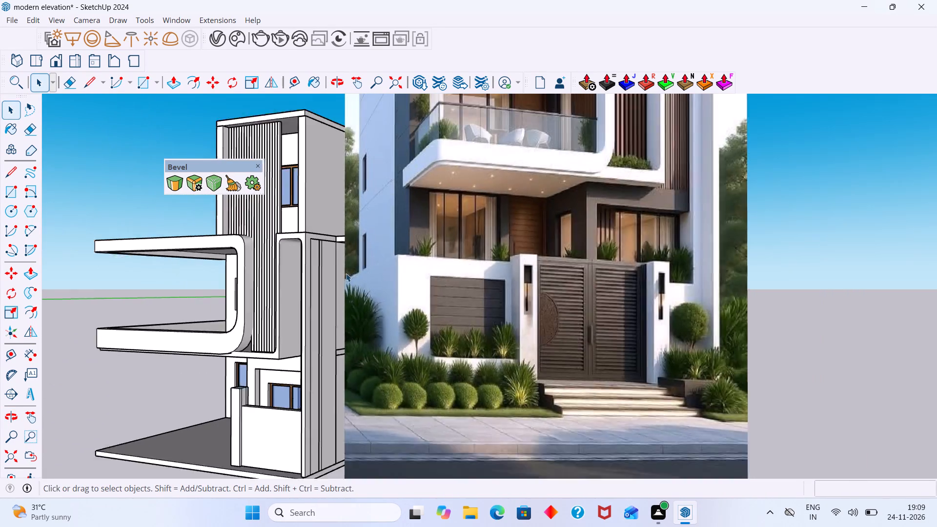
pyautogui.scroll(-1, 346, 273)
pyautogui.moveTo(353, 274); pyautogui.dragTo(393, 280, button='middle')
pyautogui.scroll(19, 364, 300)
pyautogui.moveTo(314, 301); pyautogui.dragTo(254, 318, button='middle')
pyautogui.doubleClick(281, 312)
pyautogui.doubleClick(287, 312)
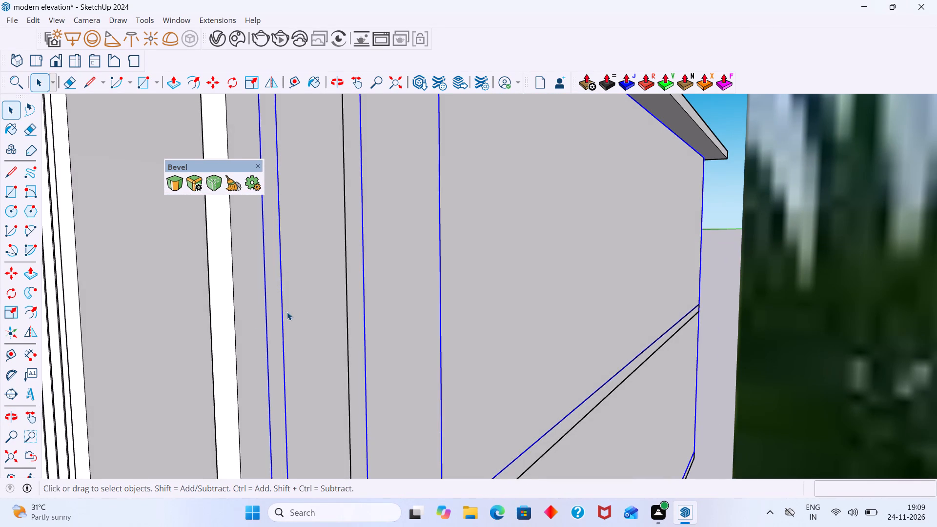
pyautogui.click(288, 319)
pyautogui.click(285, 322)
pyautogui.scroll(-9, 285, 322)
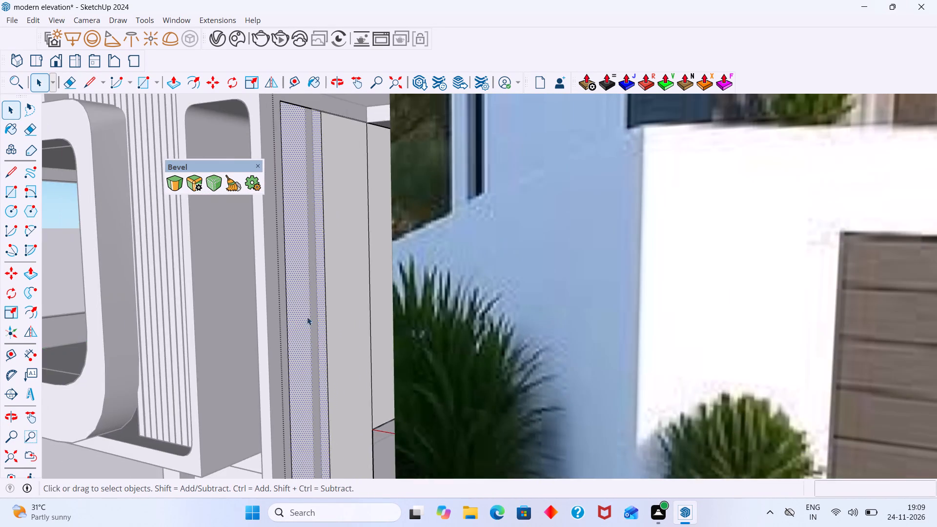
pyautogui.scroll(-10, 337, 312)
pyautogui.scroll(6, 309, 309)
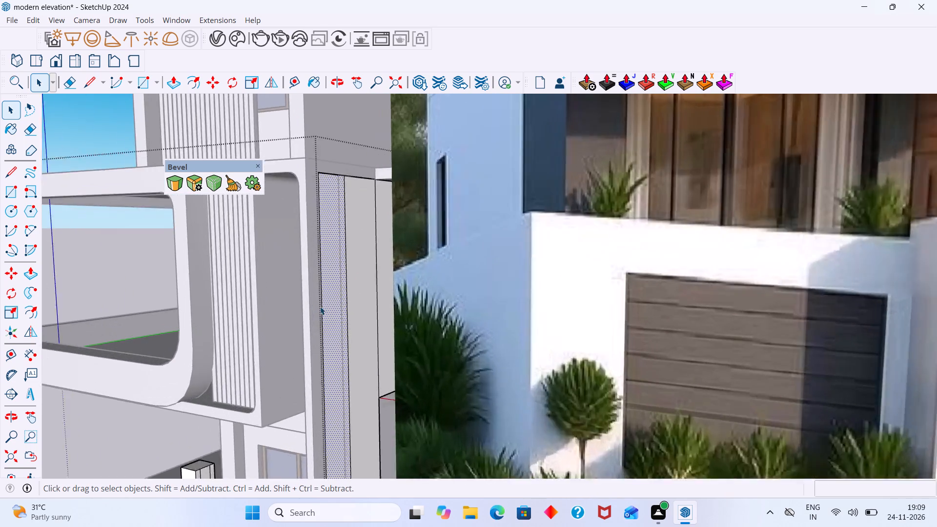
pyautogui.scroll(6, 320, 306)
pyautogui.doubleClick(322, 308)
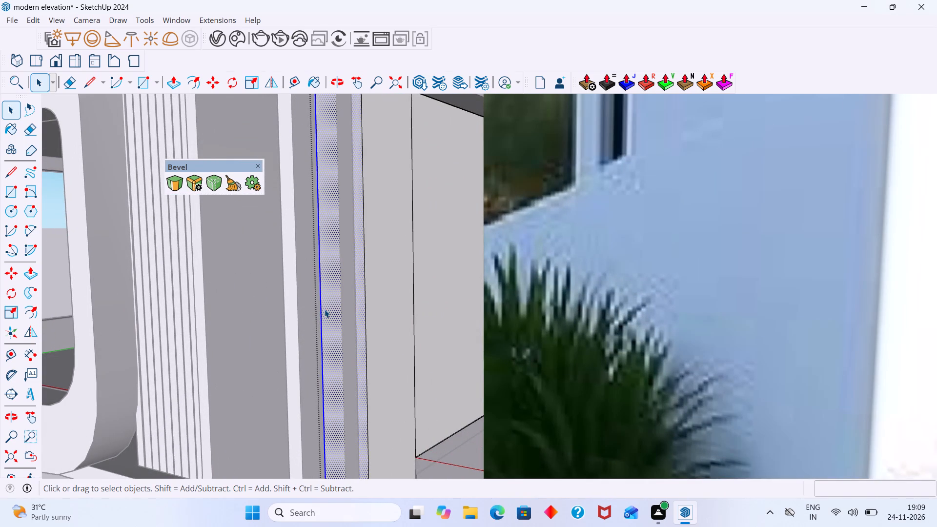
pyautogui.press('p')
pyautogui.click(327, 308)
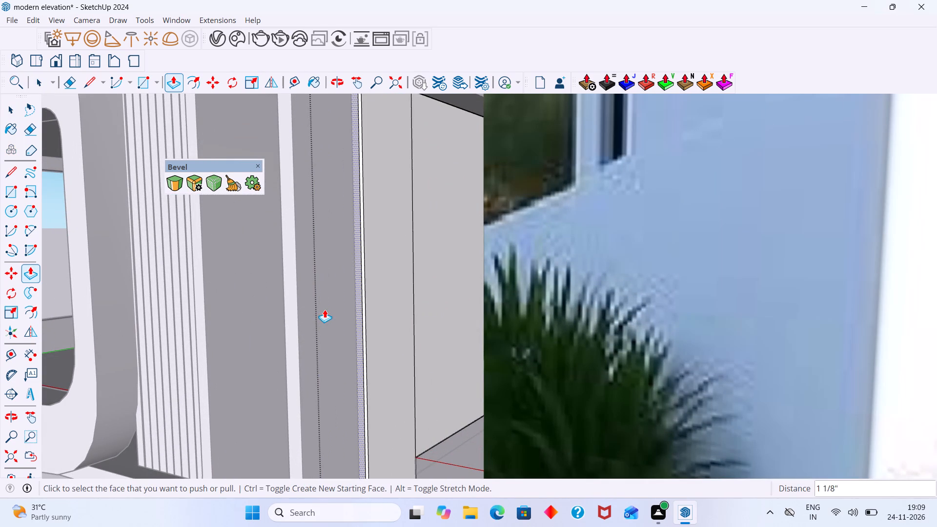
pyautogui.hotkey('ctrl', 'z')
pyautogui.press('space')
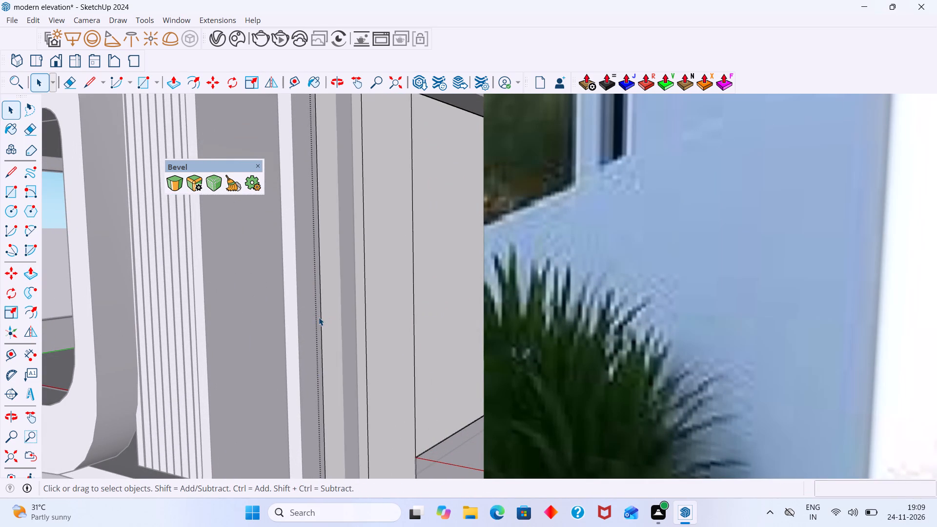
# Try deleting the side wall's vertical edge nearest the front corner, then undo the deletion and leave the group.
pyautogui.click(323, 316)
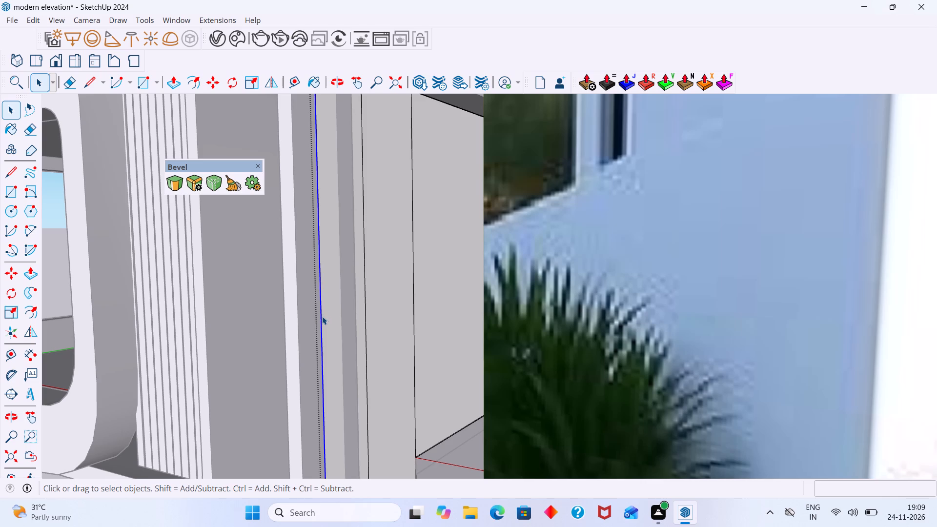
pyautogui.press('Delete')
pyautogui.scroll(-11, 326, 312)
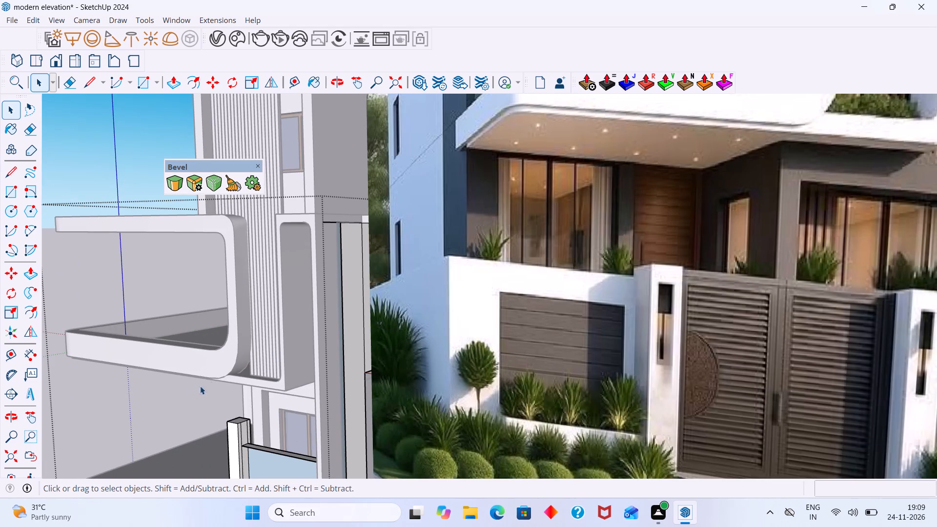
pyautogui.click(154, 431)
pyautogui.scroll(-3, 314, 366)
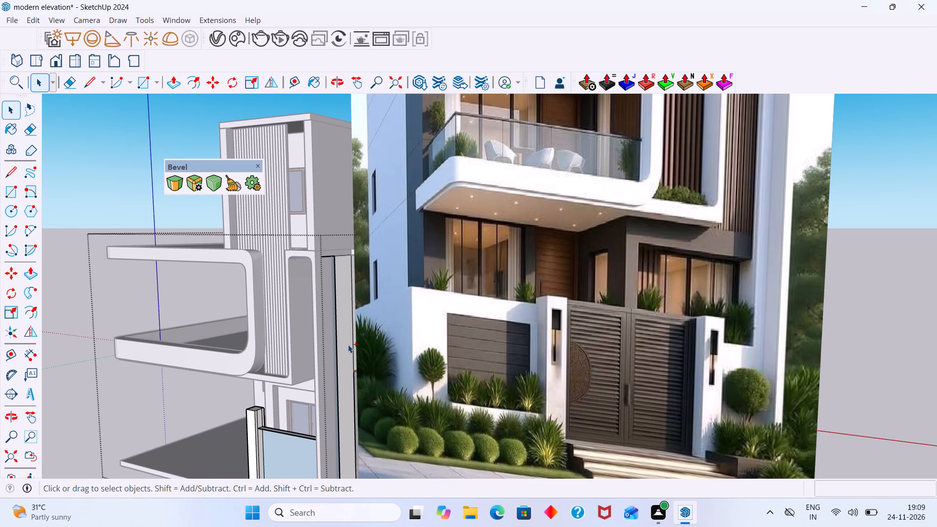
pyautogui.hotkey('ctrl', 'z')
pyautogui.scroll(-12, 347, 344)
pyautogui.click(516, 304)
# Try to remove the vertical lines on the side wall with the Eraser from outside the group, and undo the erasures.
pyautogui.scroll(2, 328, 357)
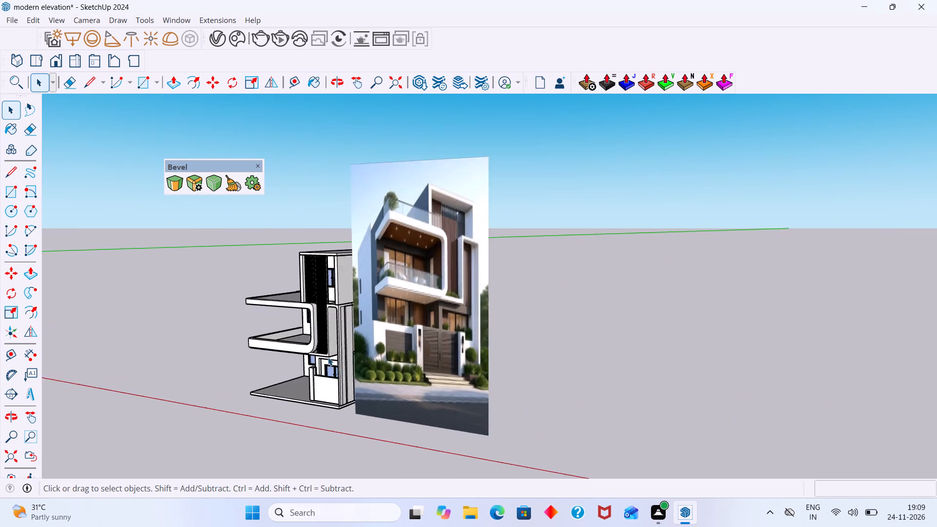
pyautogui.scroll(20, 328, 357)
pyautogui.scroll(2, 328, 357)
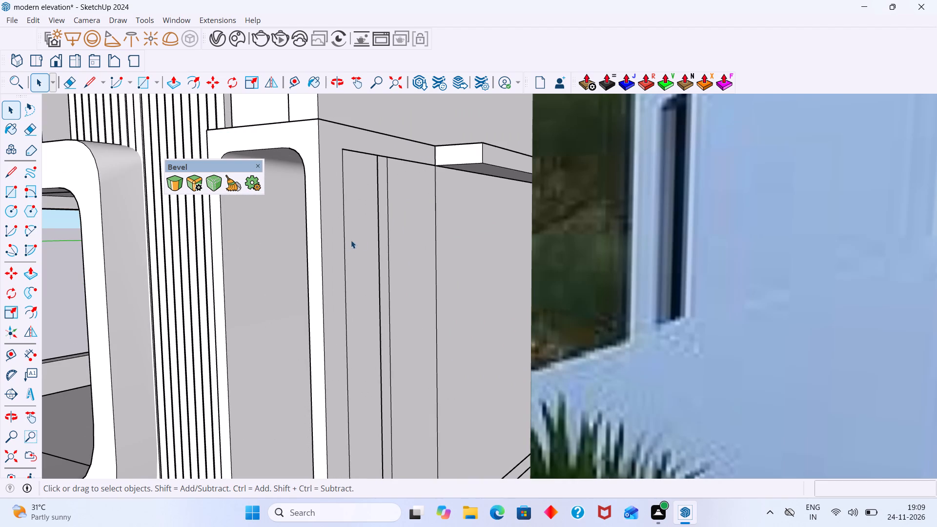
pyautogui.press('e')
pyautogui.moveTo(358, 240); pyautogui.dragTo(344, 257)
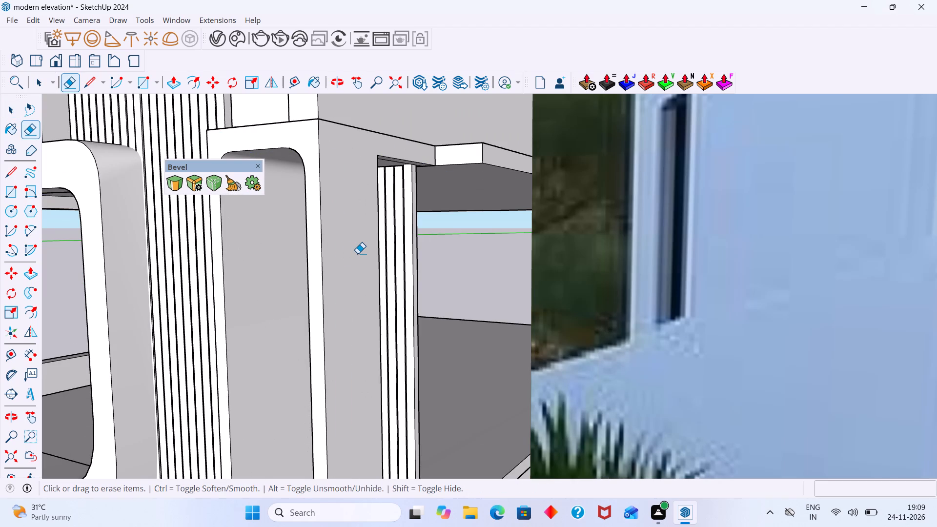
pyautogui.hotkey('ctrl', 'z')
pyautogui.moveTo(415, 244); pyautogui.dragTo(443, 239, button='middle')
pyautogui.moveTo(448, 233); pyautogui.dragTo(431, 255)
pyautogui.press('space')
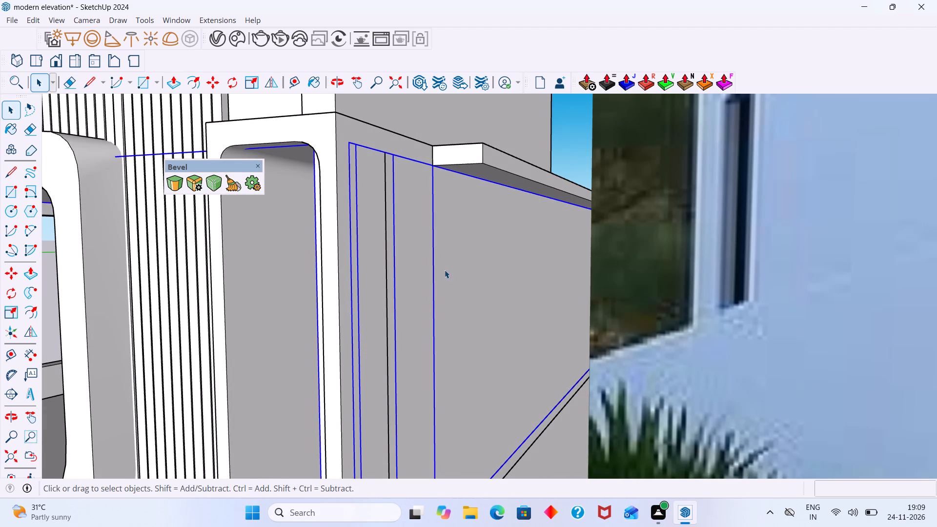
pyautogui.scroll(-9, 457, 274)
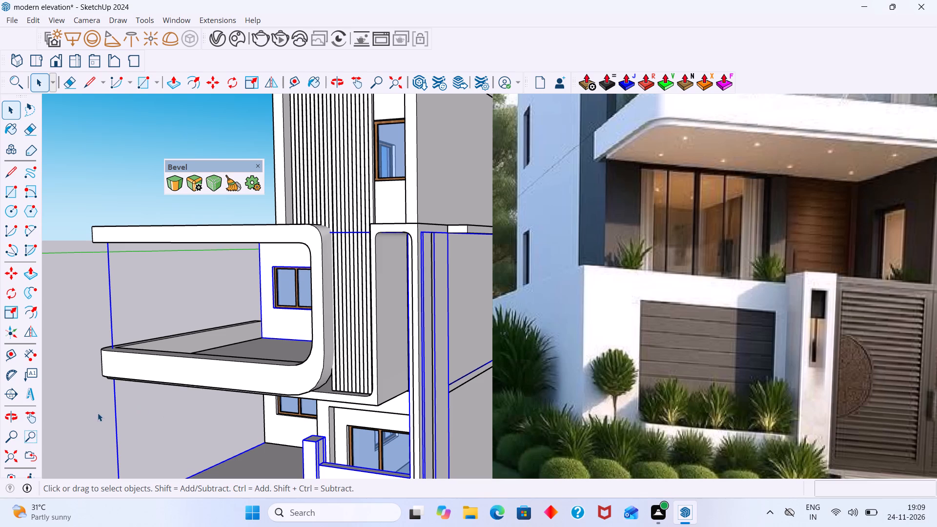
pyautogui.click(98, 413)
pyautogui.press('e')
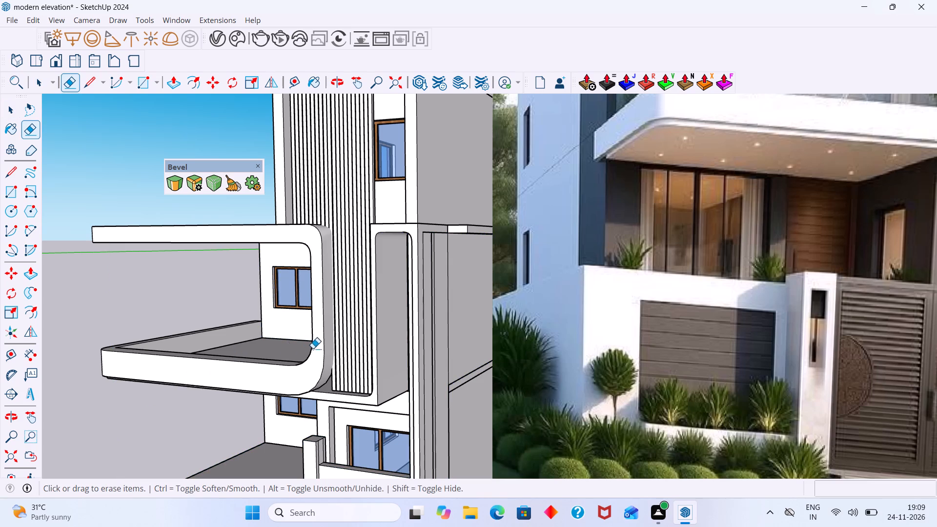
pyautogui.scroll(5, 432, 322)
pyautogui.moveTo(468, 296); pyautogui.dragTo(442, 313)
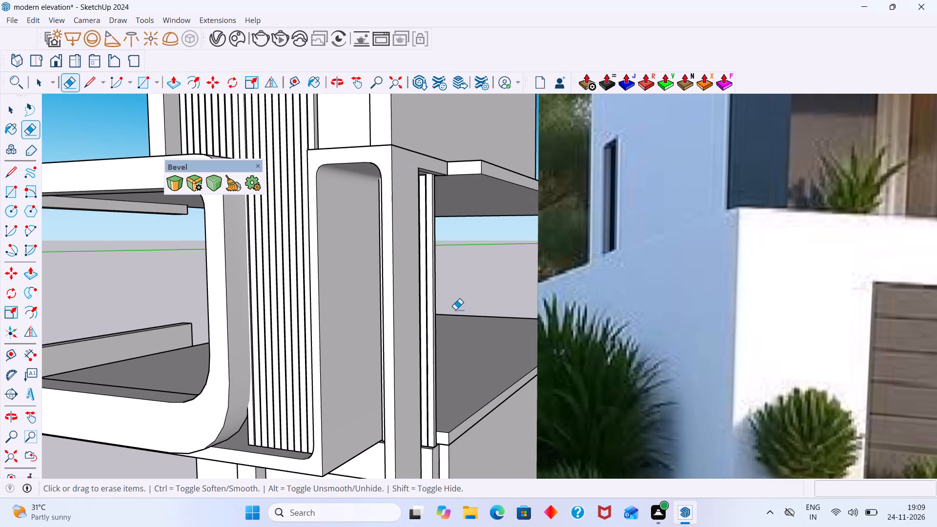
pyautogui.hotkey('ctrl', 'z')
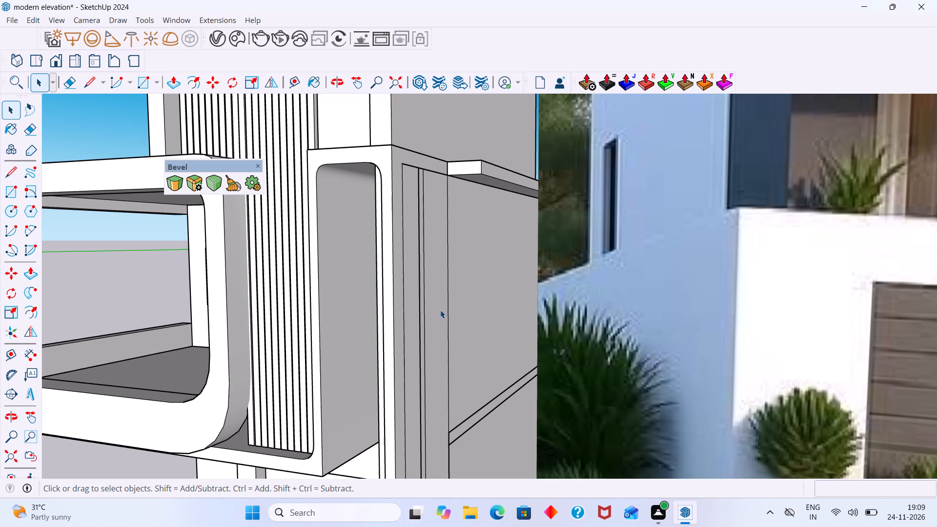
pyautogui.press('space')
# Open the side wall group, delete the thin vertical edge set farther back from the front corner, and close the group.
pyautogui.scroll(1, 422, 313)
pyautogui.scroll(-14, 421, 317)
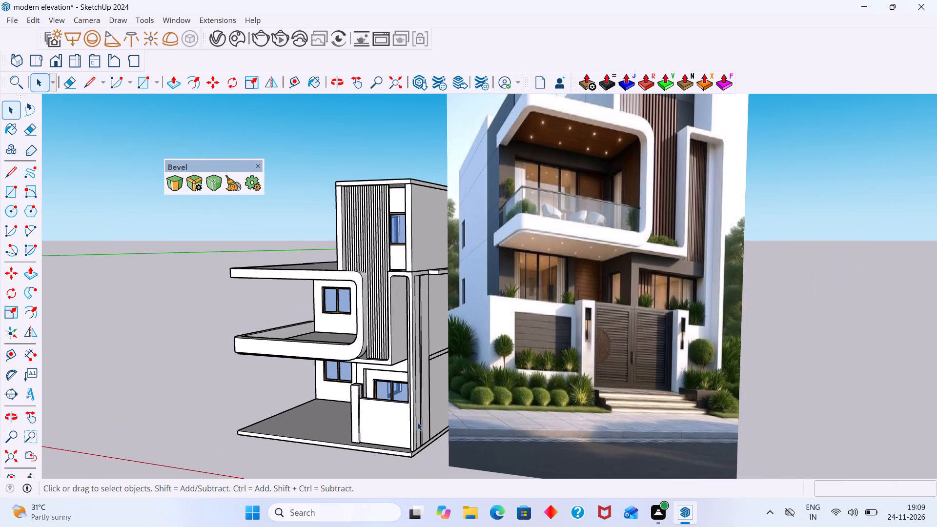
pyautogui.moveTo(417, 422); pyautogui.dragTo(383, 422, button='middle')
pyautogui.scroll(11, 417, 422)
pyautogui.scroll(-1, 391, 414)
pyautogui.scroll(9, 383, 414)
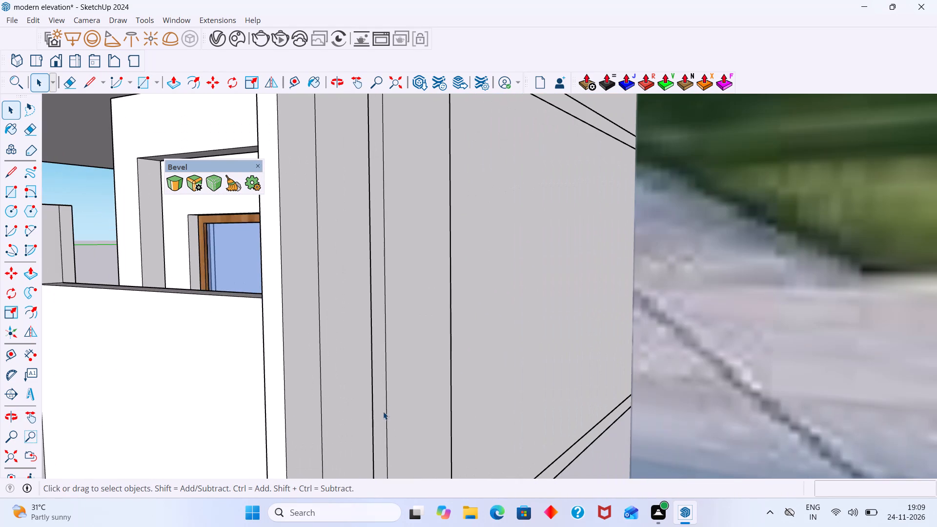
pyautogui.click(386, 405)
pyautogui.doubleClick(387, 405)
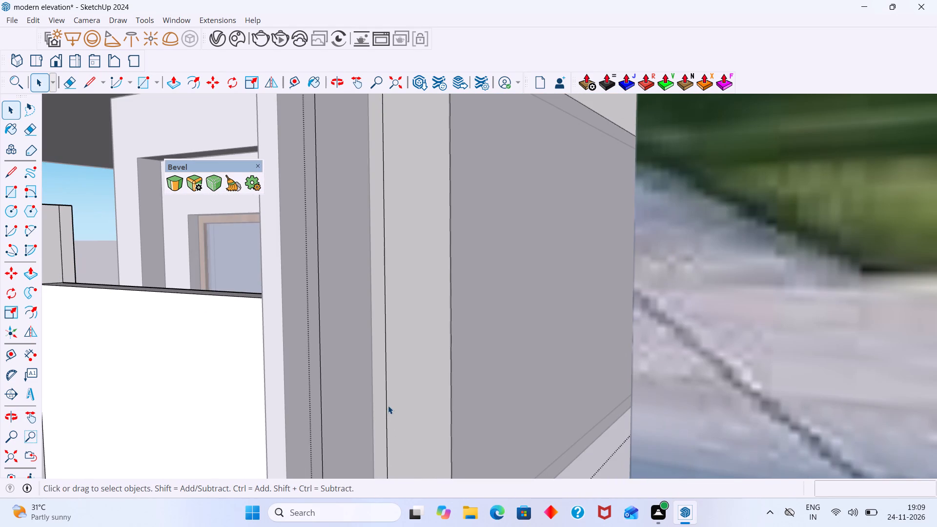
pyautogui.click(389, 405)
pyautogui.click(387, 405)
pyautogui.press('Delete')
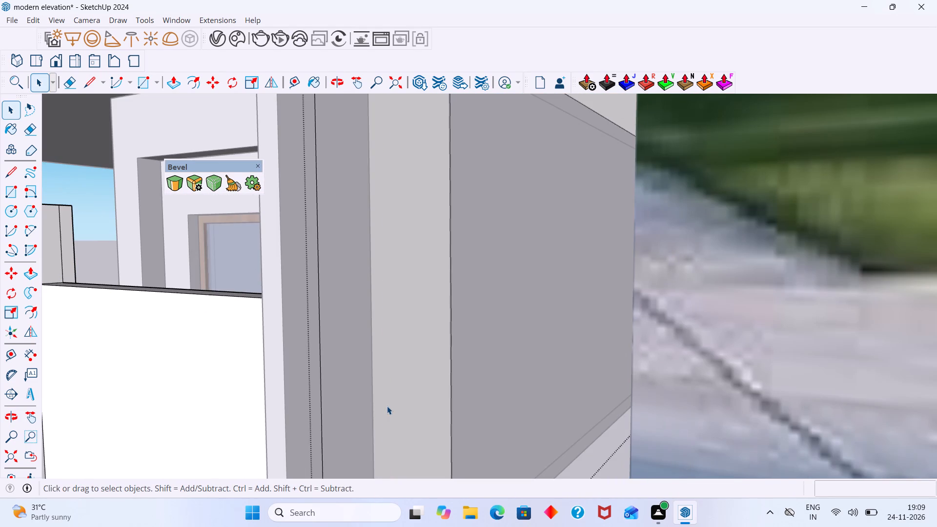
pyautogui.scroll(-19, 381, 405)
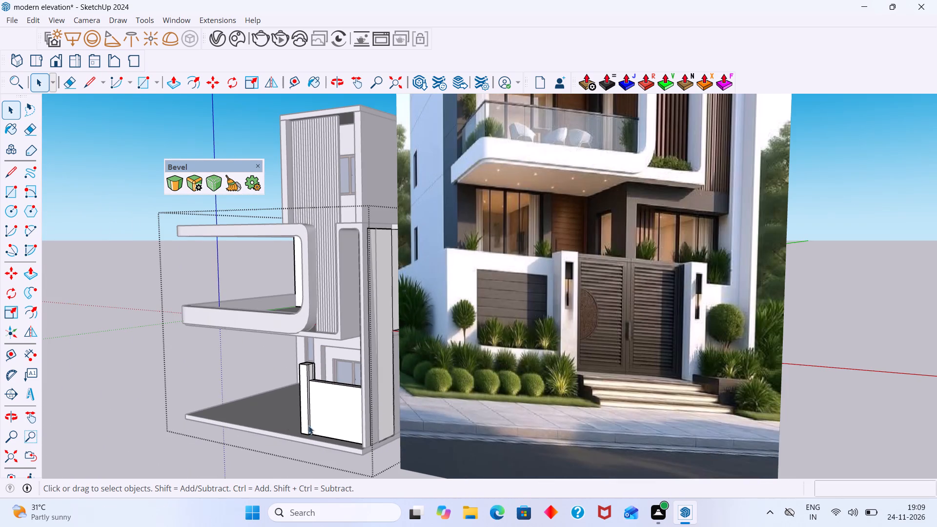
pyautogui.click(218, 466)
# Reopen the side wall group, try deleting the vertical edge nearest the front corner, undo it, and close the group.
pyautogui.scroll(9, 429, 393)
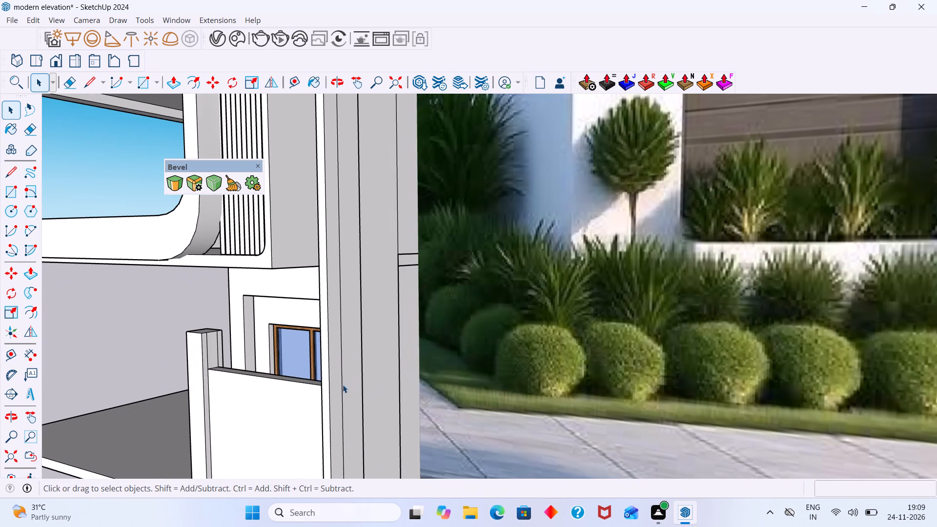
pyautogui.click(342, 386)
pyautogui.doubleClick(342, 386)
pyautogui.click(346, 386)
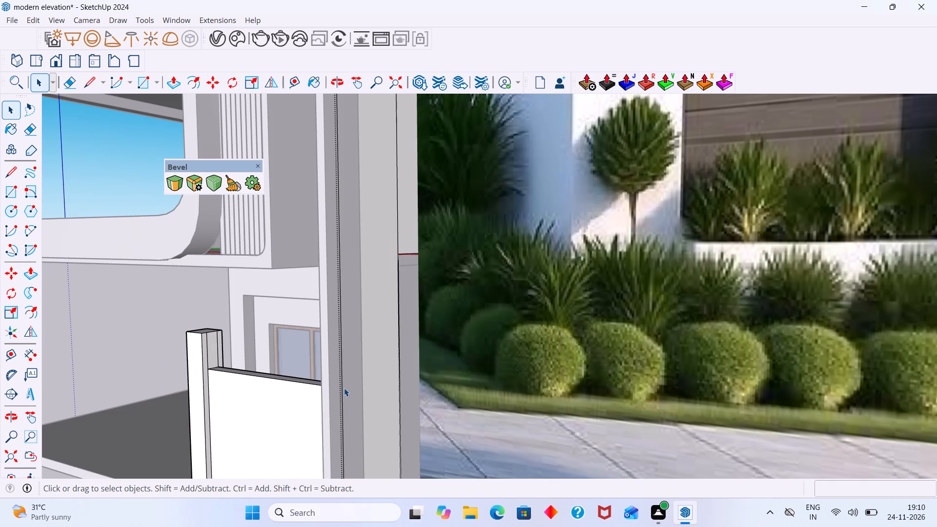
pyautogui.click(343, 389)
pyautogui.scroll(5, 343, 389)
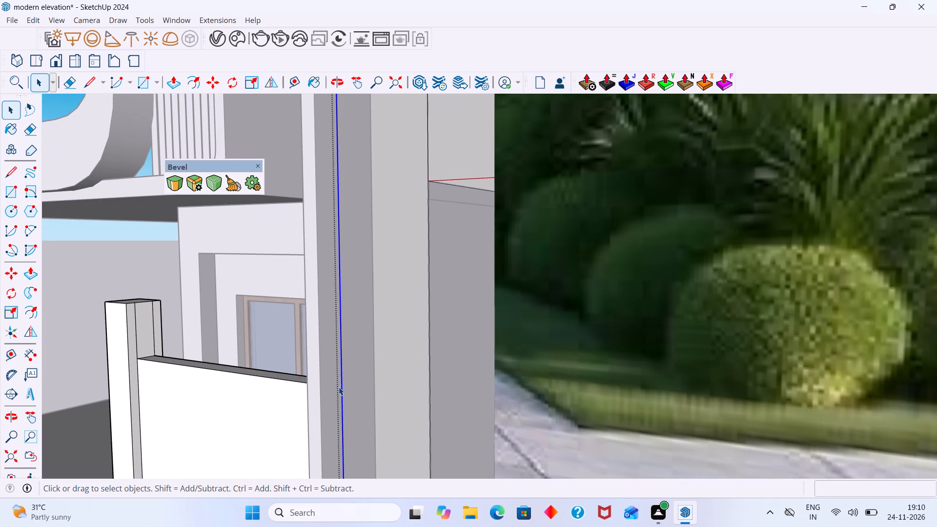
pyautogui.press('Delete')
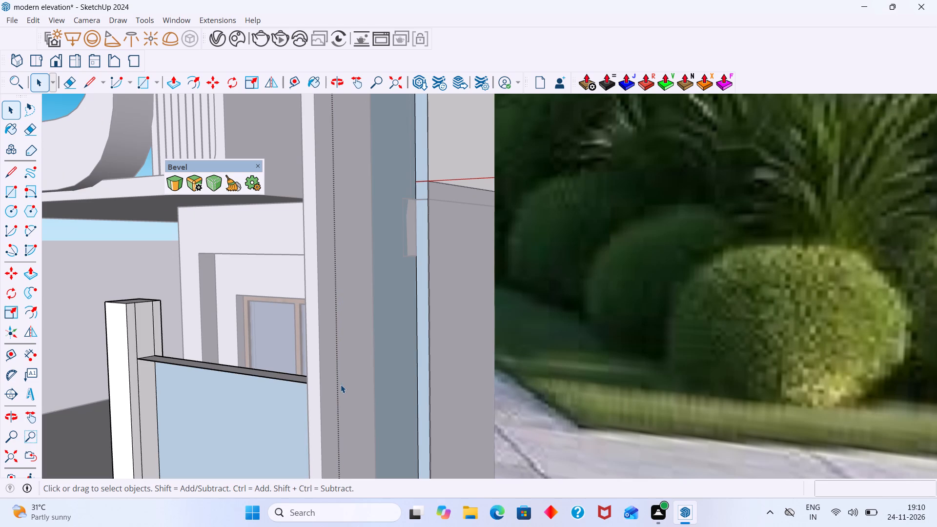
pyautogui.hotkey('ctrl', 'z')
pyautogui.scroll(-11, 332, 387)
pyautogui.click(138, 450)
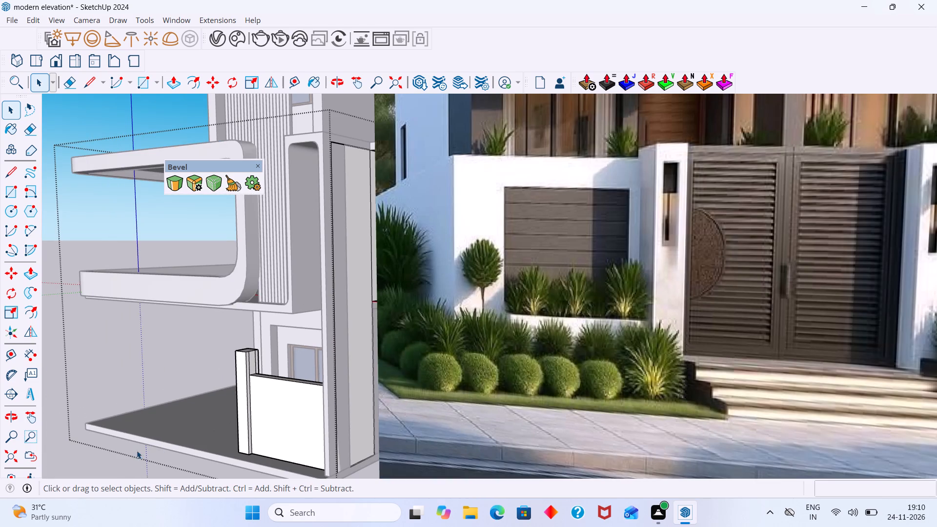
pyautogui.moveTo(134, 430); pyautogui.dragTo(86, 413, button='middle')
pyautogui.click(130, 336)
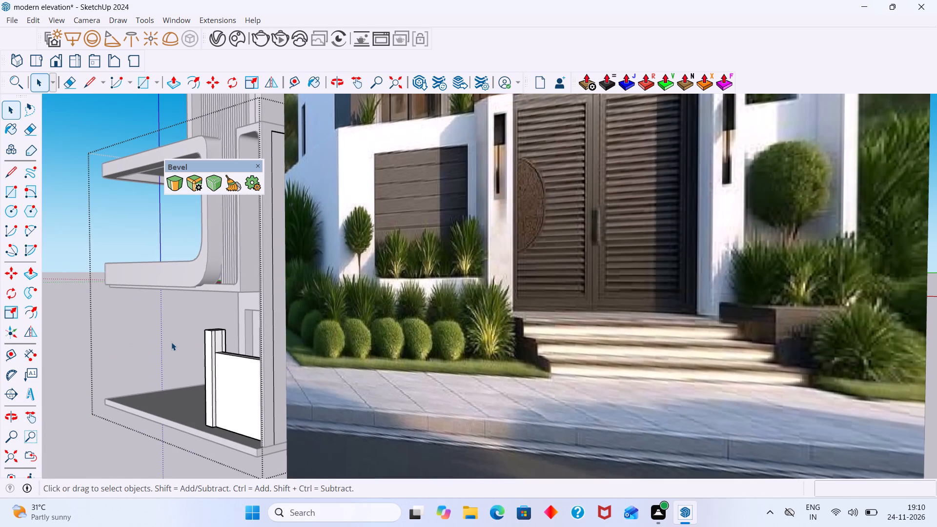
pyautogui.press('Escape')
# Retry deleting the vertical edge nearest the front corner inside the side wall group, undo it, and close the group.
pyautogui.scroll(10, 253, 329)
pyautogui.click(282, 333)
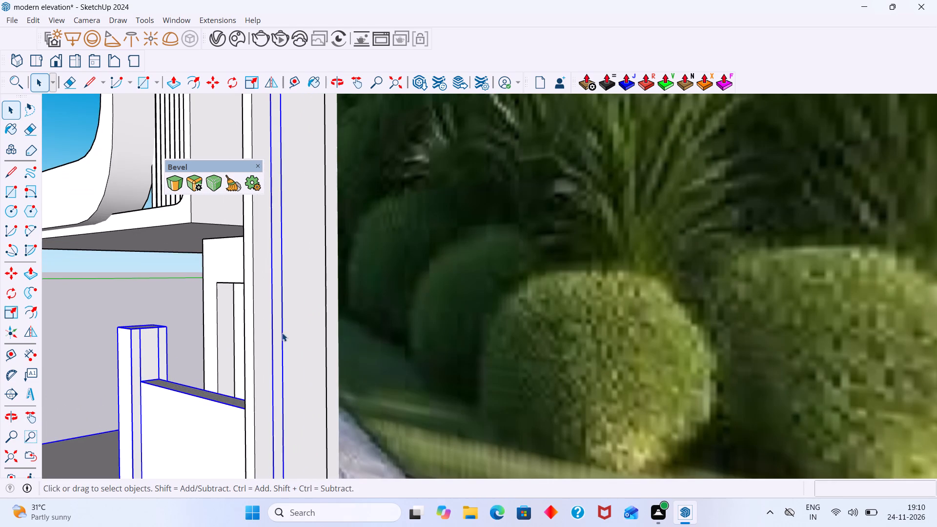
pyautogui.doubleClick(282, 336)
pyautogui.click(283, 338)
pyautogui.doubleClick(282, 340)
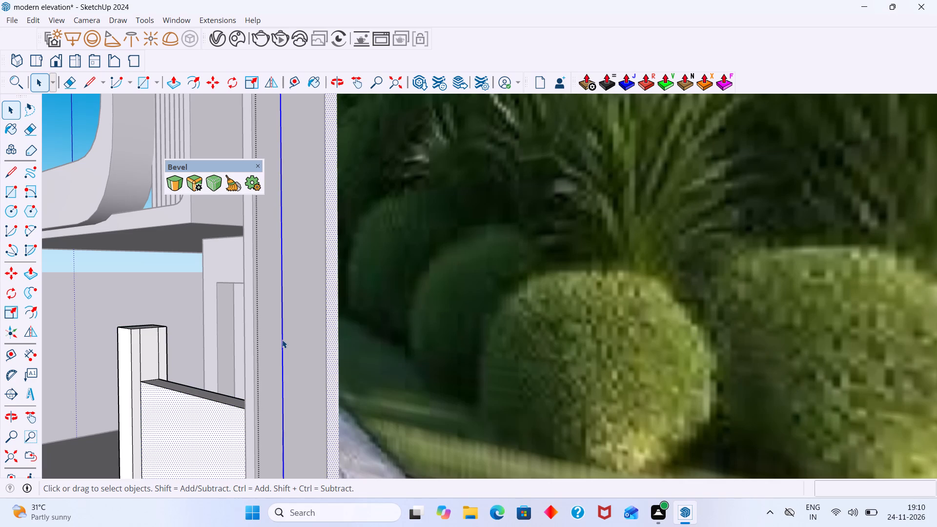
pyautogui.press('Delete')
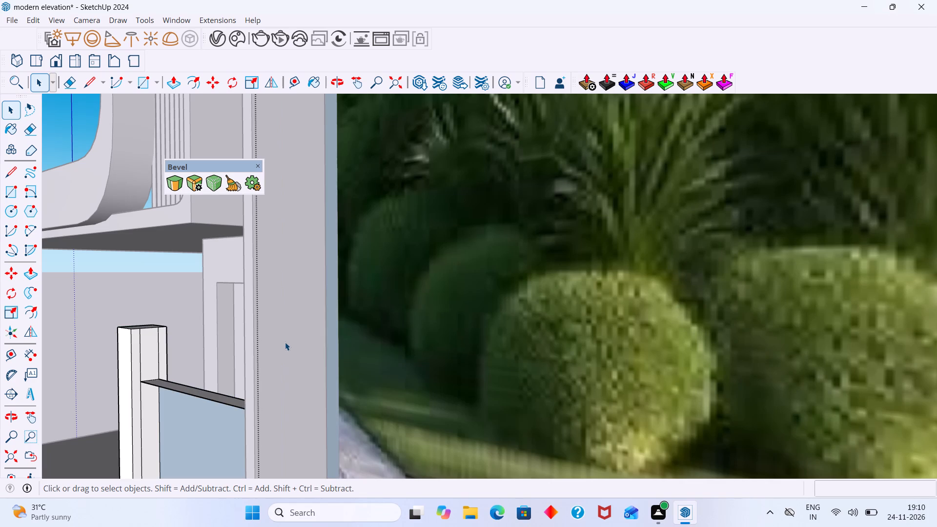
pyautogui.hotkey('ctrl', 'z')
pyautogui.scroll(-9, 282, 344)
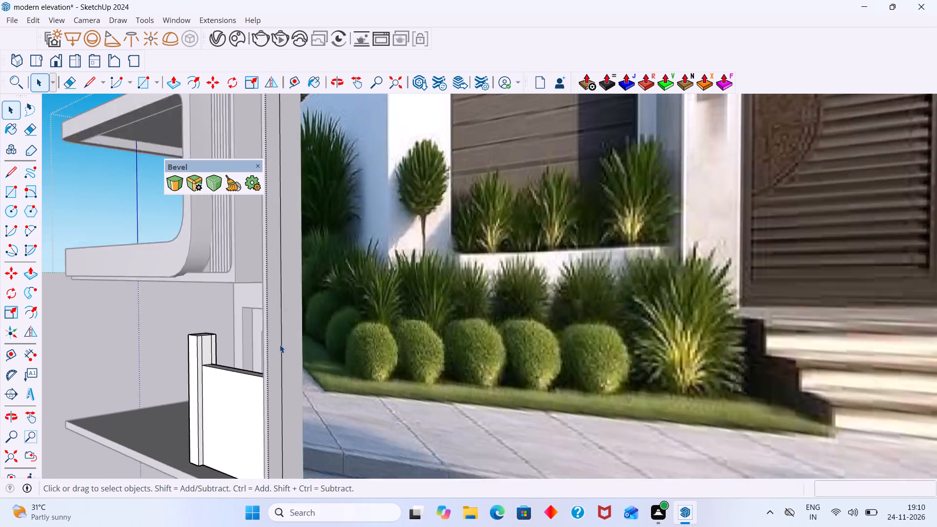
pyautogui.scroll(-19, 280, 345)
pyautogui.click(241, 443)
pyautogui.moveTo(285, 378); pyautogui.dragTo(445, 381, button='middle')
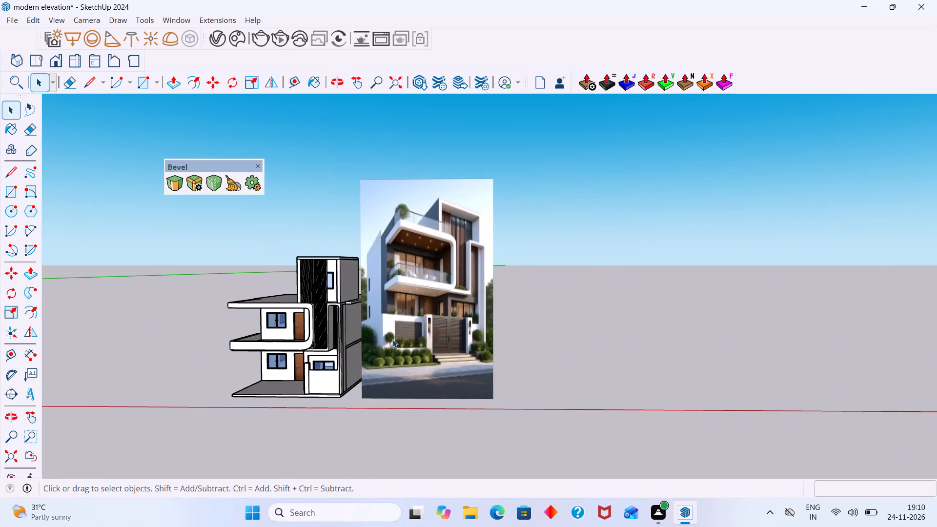
# Examine the house model beside the reference image, comparing the side wall, slatted tower and projecting slabs.
pyautogui.scroll(15, 392, 339)
pyautogui.moveTo(303, 305); pyautogui.dragTo(227, 323, button='middle')
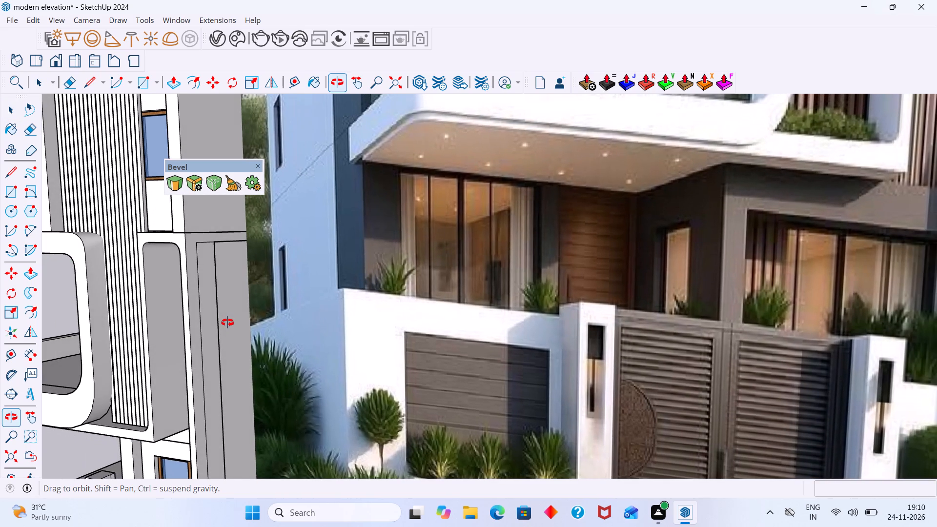
pyautogui.moveTo(227, 323); pyautogui.dragTo(225, 324, button='middle')
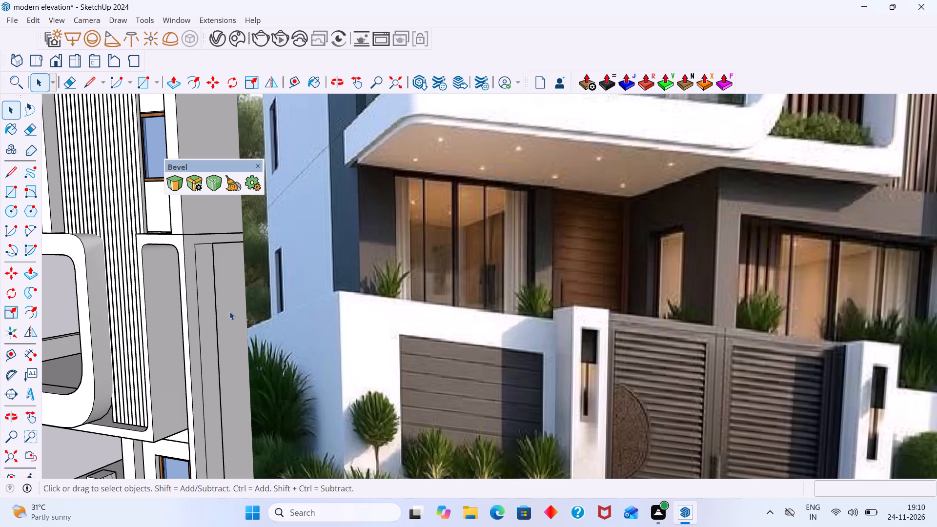
pyautogui.scroll(-20, 240, 285)
pyautogui.scroll(-20, 240, 285)
pyautogui.scroll(-2, 240, 285)
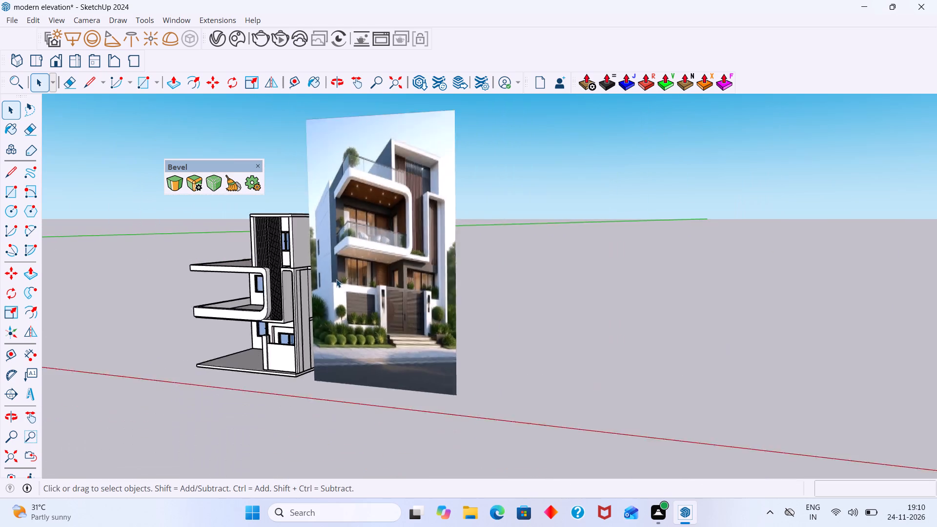
pyautogui.scroll(-3, 336, 279)
pyautogui.click(511, 273)
pyautogui.moveTo(275, 339); pyautogui.dragTo(416, 352, button='middle')
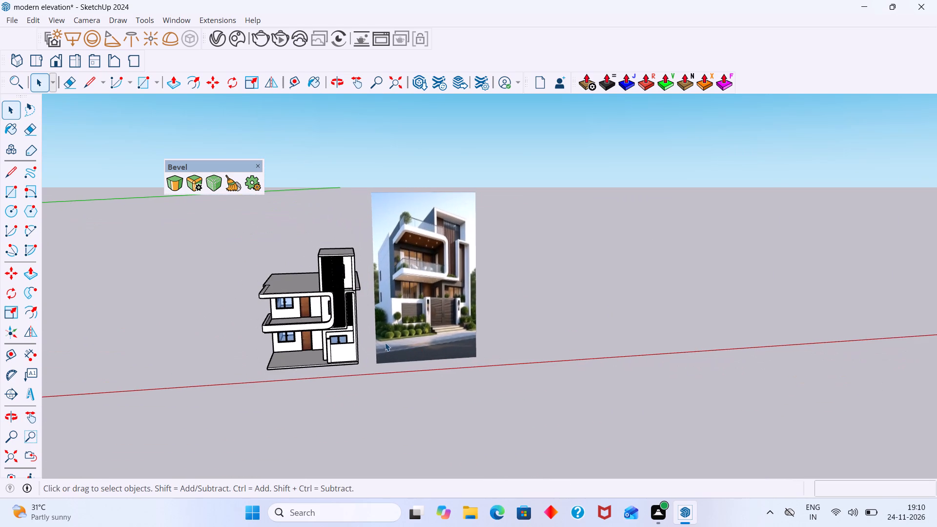
pyautogui.moveTo(383, 338); pyautogui.dragTo(383, 285, button='middle')
pyautogui.keyDown('shift'); pyautogui.moveTo(379, 264); pyautogui.dragTo(367, 311, button='middle'); pyautogui.keyUp('shift')
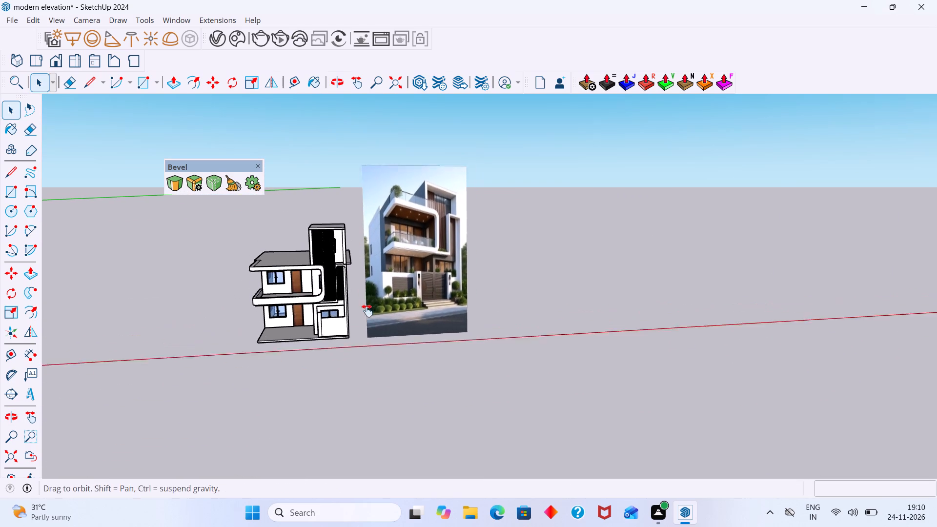
pyautogui.keyDown('shift'); pyautogui.moveTo(367, 311); pyautogui.dragTo(366, 315, button='middle'); pyautogui.keyUp('shift')
pyautogui.moveTo(343, 296); pyautogui.dragTo(319, 264, button='middle')
pyautogui.scroll(7, 313, 253)
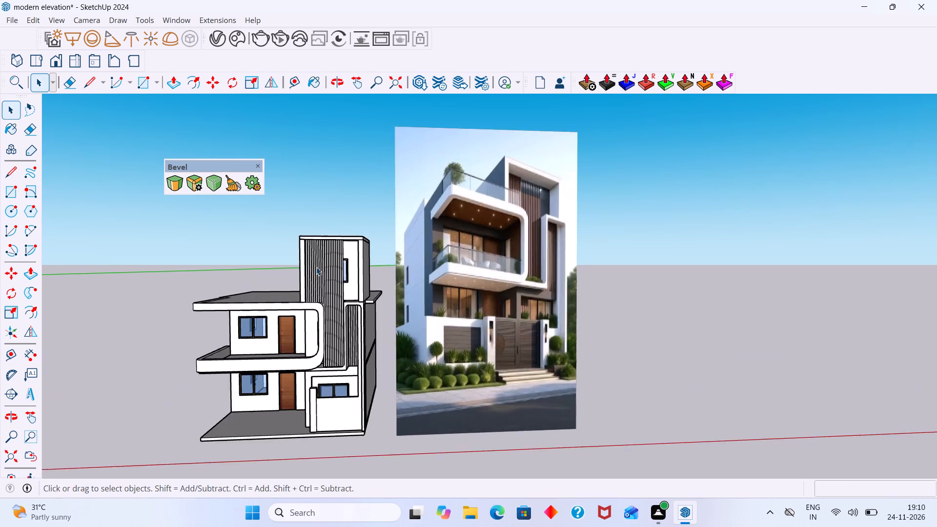
pyautogui.scroll(12, 316, 267)
pyautogui.moveTo(302, 270); pyautogui.dragTo(326, 276, button='middle')
pyautogui.scroll(-6, 326, 276)
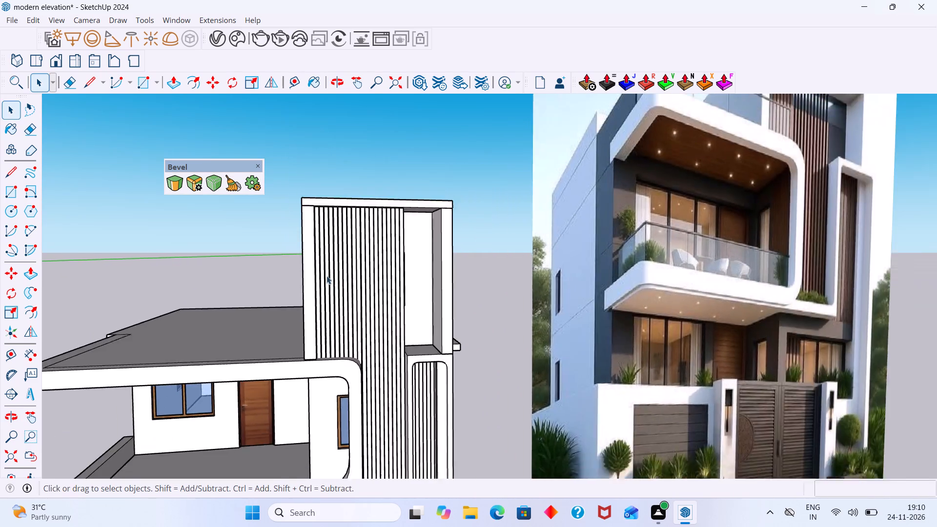
pyautogui.scroll(-8, 326, 276)
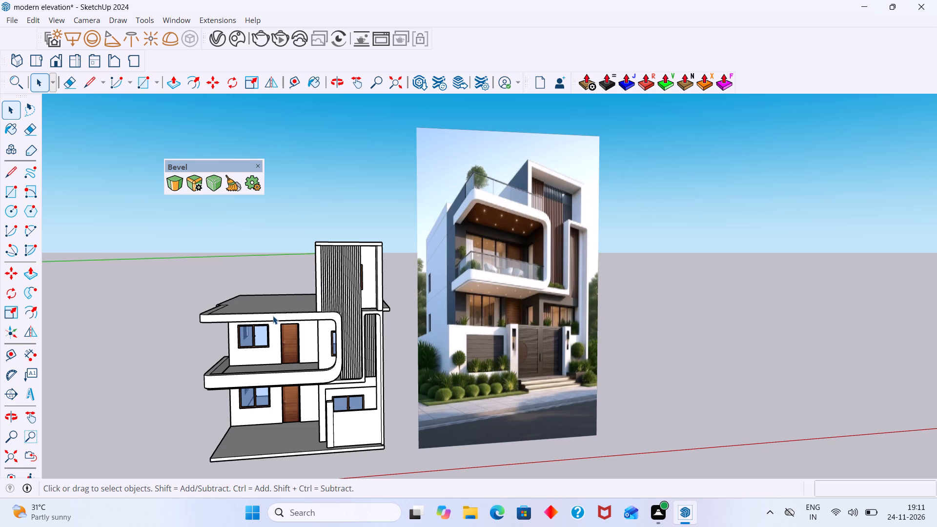
# Open the curved balcony frame group, erase the inner outline edges on the top of its roof slab, and close the group.
pyautogui.moveTo(304, 337); pyautogui.dragTo(342, 353, button='middle')
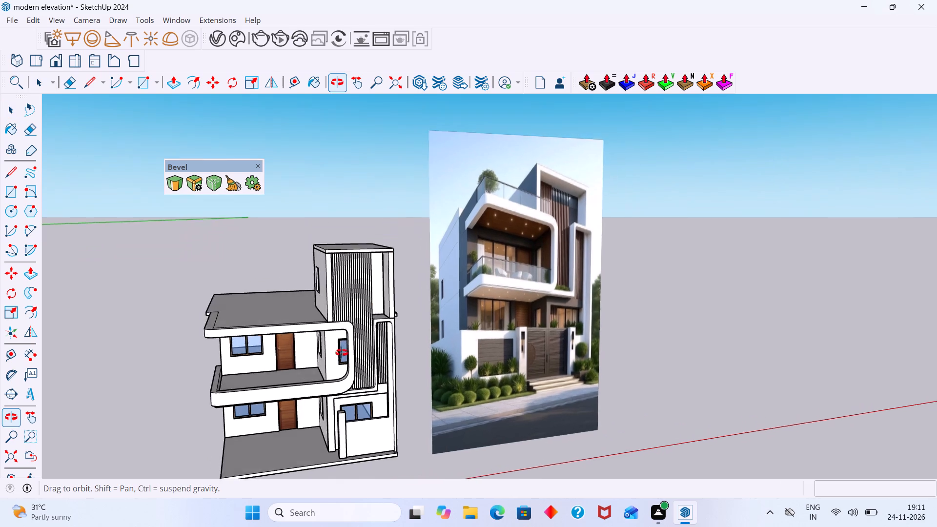
pyautogui.moveTo(342, 353); pyautogui.dragTo(302, 436, button='middle')
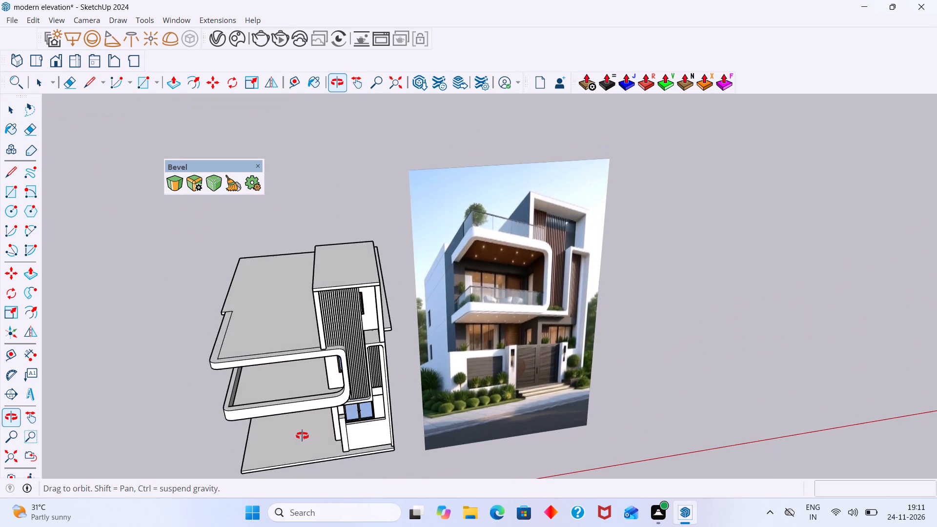
pyautogui.moveTo(302, 436); pyautogui.dragTo(300, 434, button='middle')
pyautogui.scroll(14, 225, 350)
pyautogui.click(216, 350)
pyautogui.doubleClick(216, 350)
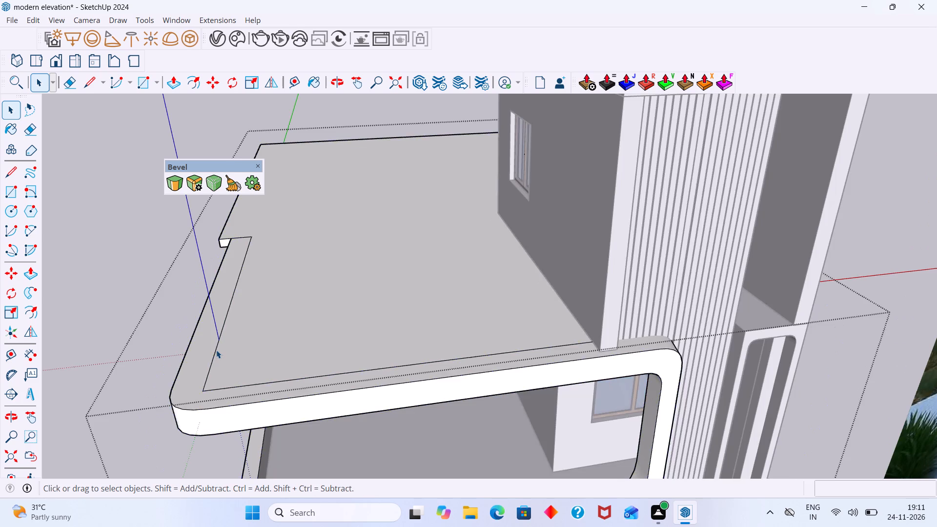
pyautogui.click(224, 349)
pyautogui.press('e')
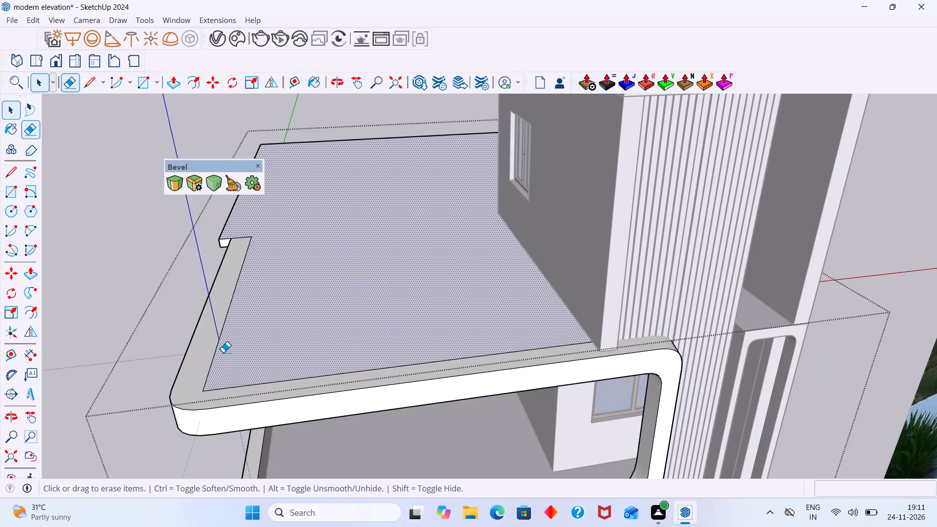
pyautogui.moveTo(224, 353); pyautogui.dragTo(219, 347)
pyautogui.moveTo(247, 226); pyautogui.dragTo(245, 247)
pyautogui.moveTo(287, 385); pyautogui.dragTo(282, 375)
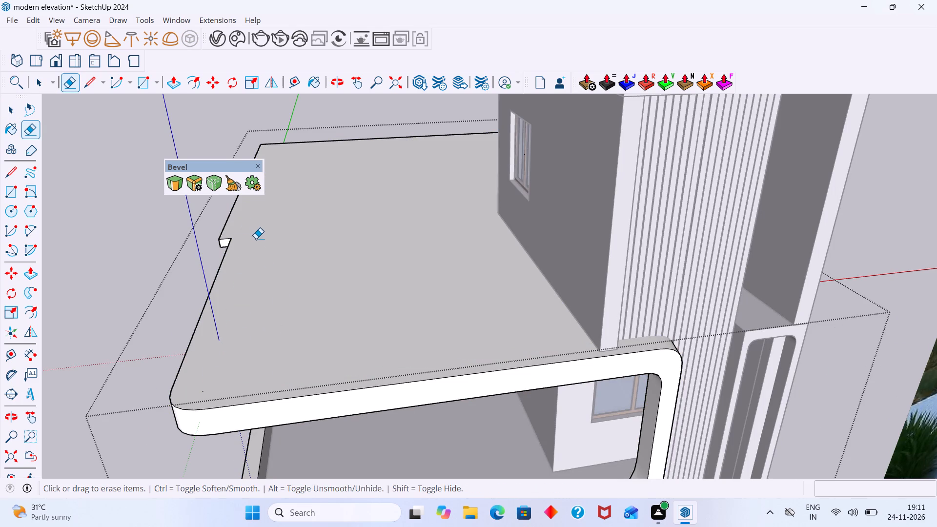
pyautogui.click(253, 238)
pyautogui.click(251, 234)
pyautogui.moveTo(251, 234); pyautogui.dragTo(256, 242)
pyautogui.moveTo(252, 238); pyautogui.dragTo(251, 233)
pyautogui.scroll(-5, 256, 237)
pyautogui.moveTo(387, 281); pyautogui.dragTo(434, 273, button='middle')
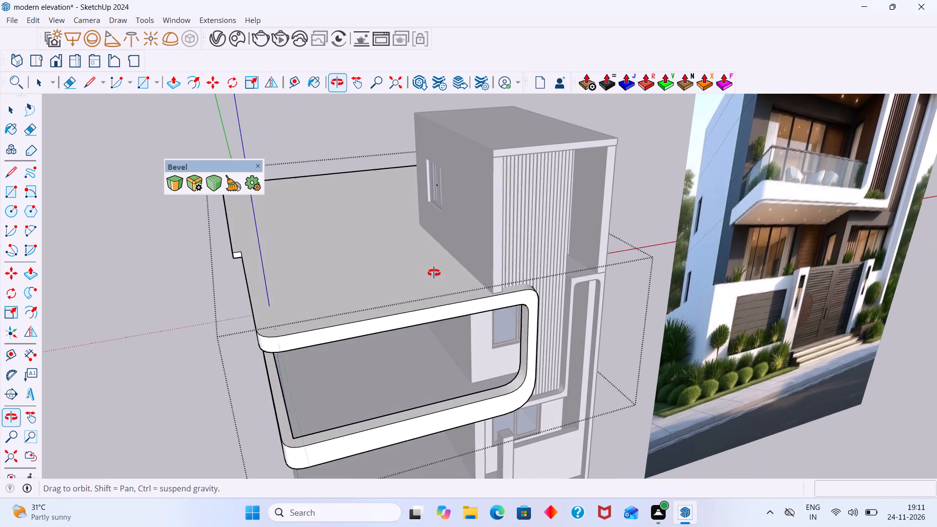
pyautogui.moveTo(434, 273); pyautogui.dragTo(443, 274, button='middle')
pyautogui.moveTo(553, 290); pyautogui.dragTo(376, 285, button='middle')
pyautogui.scroll(5, 411, 284)
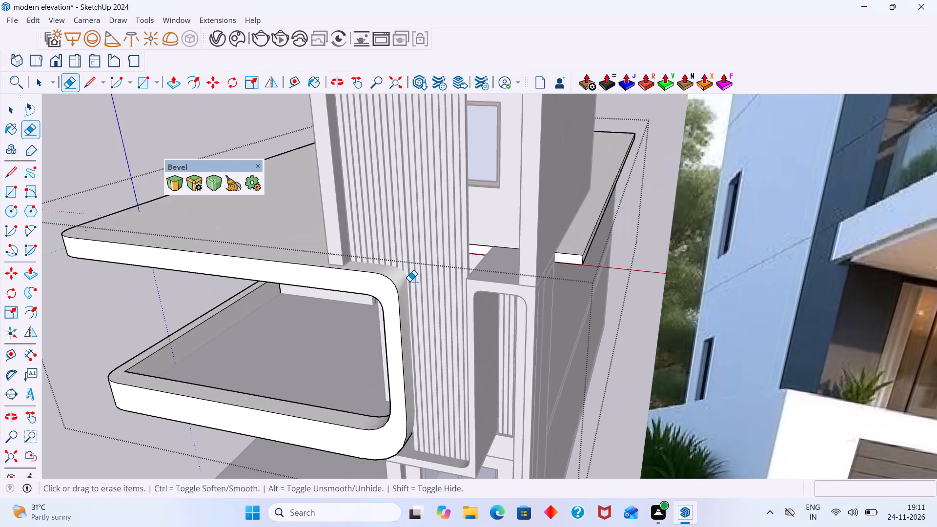
pyautogui.press('space')
pyautogui.scroll(-8, 280, 297)
pyautogui.click(97, 321)
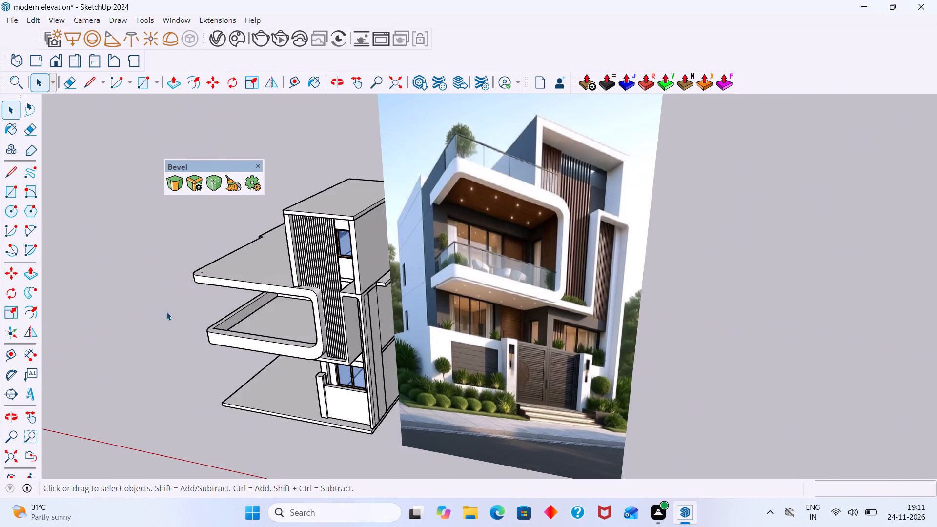
# Reopen the balcony frame group, delete the tiny leftover edge near the roof slab's rounded front corner, and close the group.
pyautogui.scroll(-1, 182, 306)
pyautogui.moveTo(186, 305); pyautogui.dragTo(272, 296, button='middle')
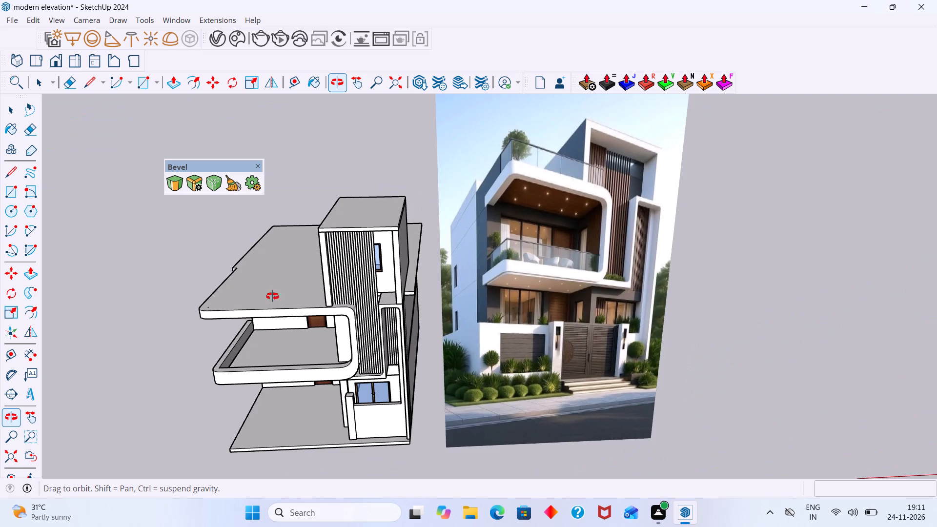
pyautogui.moveTo(272, 296); pyautogui.dragTo(271, 296, button='middle')
pyautogui.scroll(-5, 264, 297)
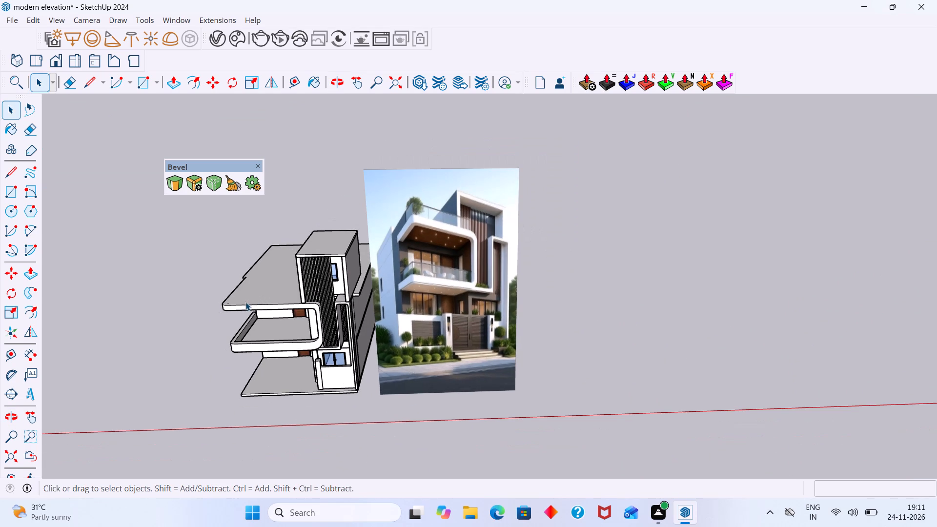
pyautogui.scroll(15, 244, 299)
pyautogui.moveTo(232, 306); pyautogui.dragTo(236, 327, button='middle')
pyautogui.scroll(2, 236, 327)
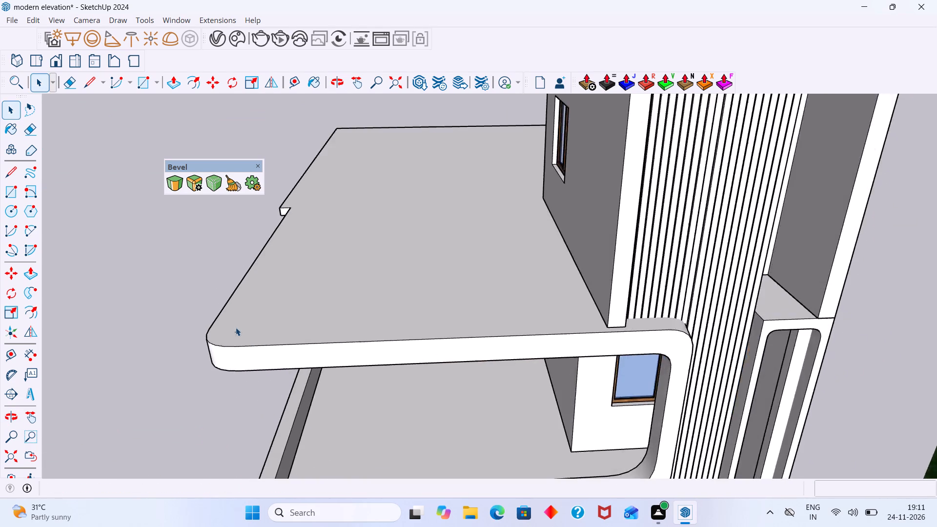
pyautogui.scroll(5, 236, 327)
pyautogui.click(234, 333)
pyautogui.doubleClick(238, 336)
pyautogui.click(234, 335)
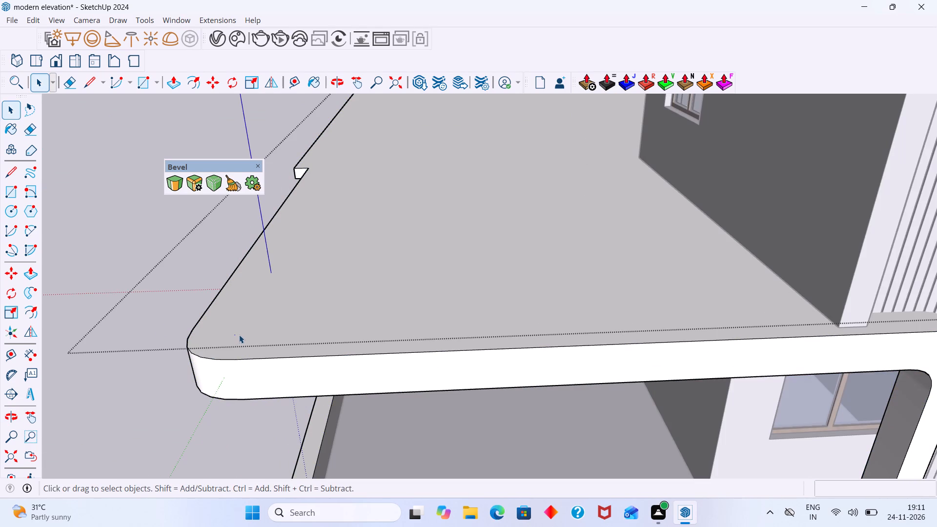
pyautogui.press('Delete')
pyautogui.scroll(-5, 237, 334)
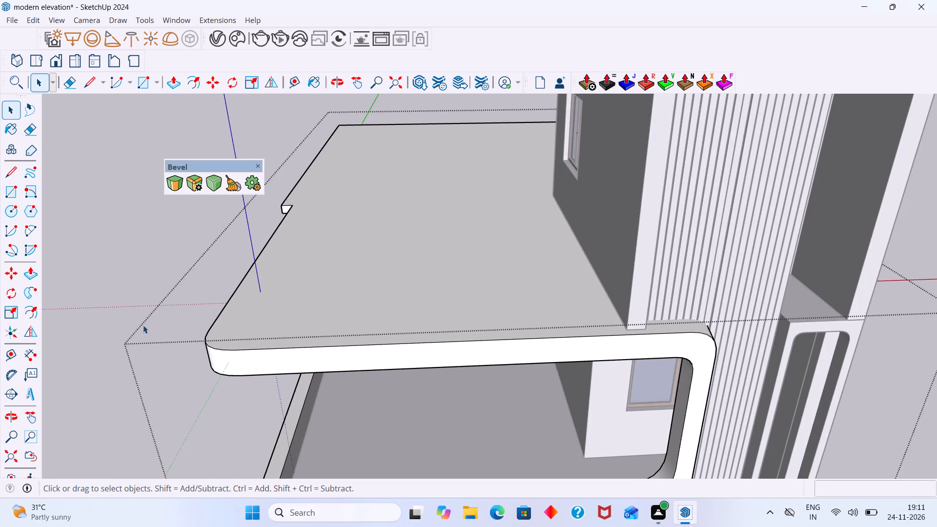
pyautogui.click(136, 295)
# Examine the house from the front and both sides against the reference image, including the ground-floor porch walls.
pyautogui.scroll(-20, 136, 293)
pyautogui.scroll(-2, 136, 293)
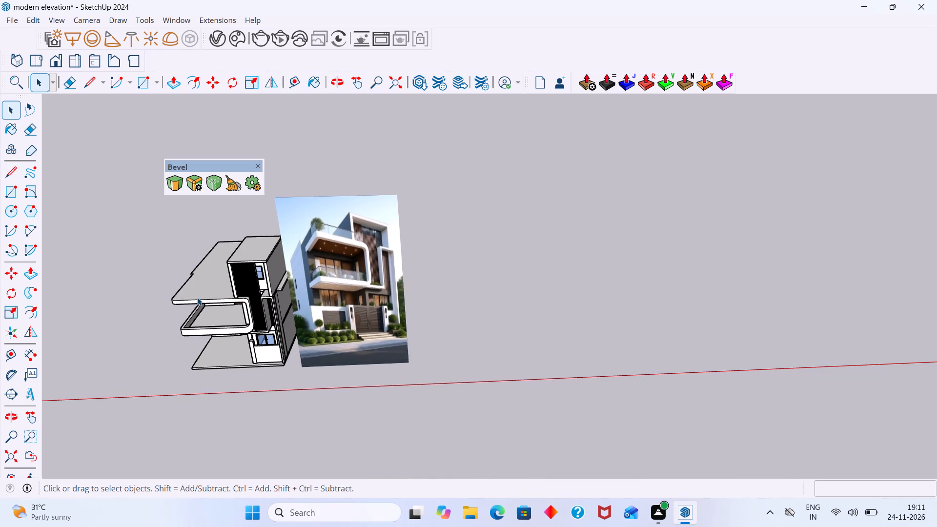
pyautogui.scroll(-2, 238, 298)
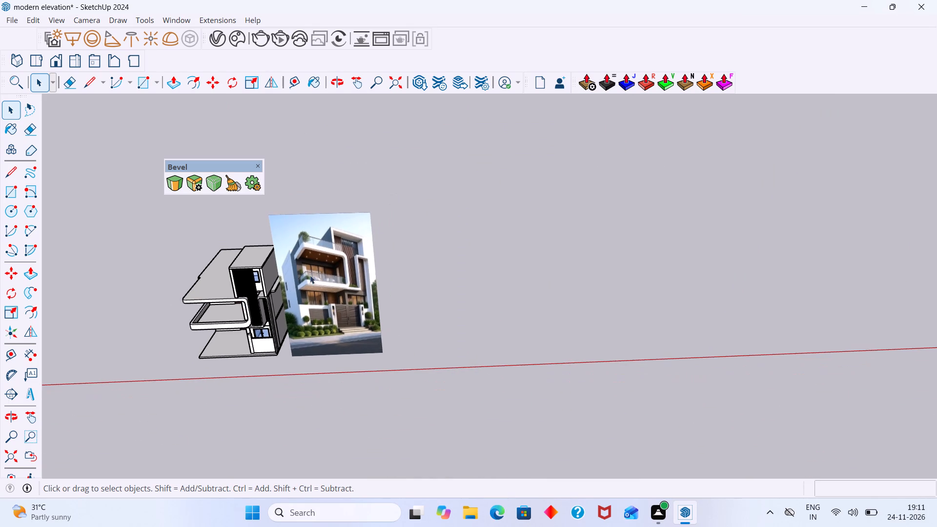
pyautogui.moveTo(310, 266); pyautogui.dragTo(394, 217, button='middle')
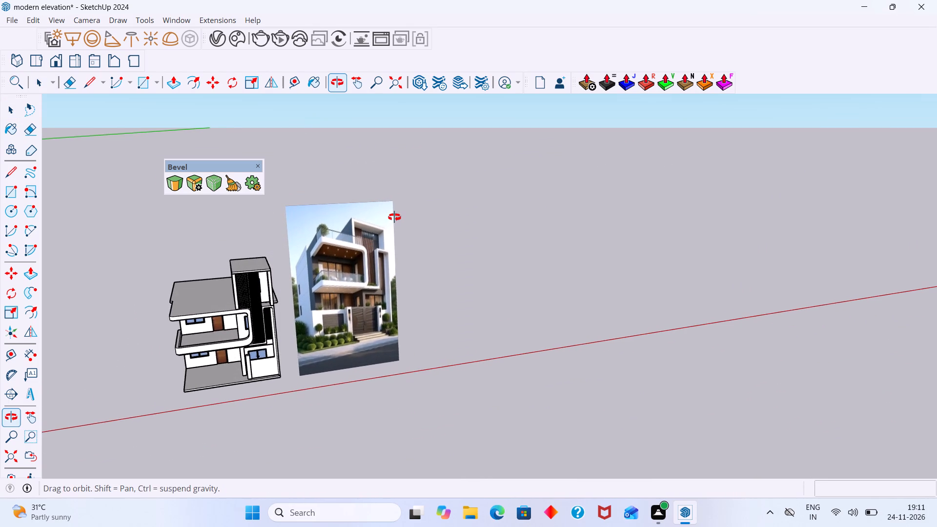
pyautogui.moveTo(394, 217); pyautogui.dragTo(369, 187, button='middle')
pyautogui.scroll(5, 235, 266)
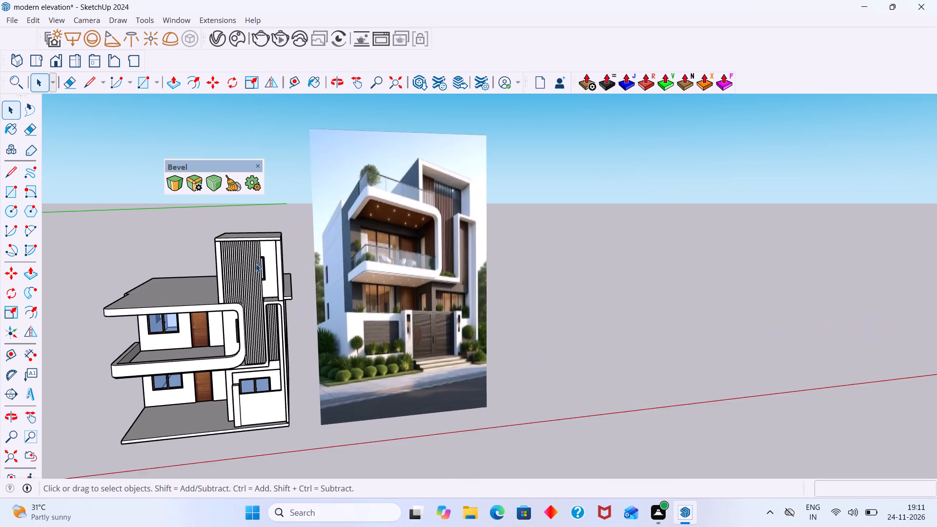
pyautogui.scroll(2, 256, 263)
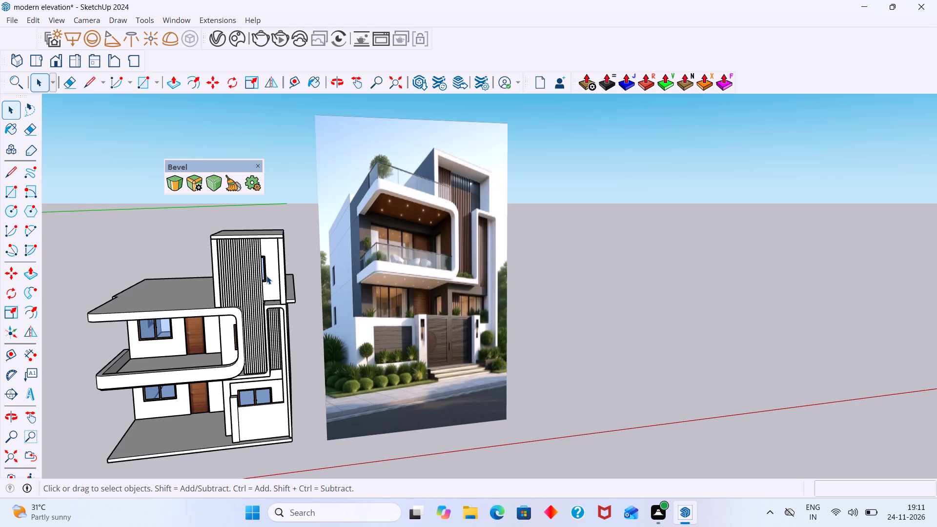
pyautogui.scroll(-2, 270, 274)
pyautogui.scroll(-2, 221, 398)
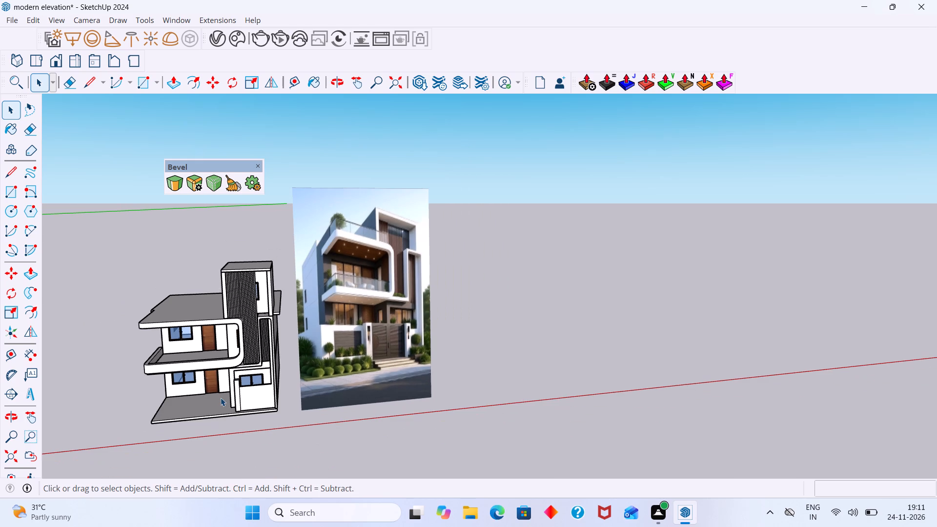
pyautogui.keyDown('shift'); pyautogui.moveTo(221, 398); pyautogui.dragTo(328, 340, button='middle'); pyautogui.keyUp('shift')
pyautogui.moveTo(303, 341); pyautogui.dragTo(326, 346, button='middle')
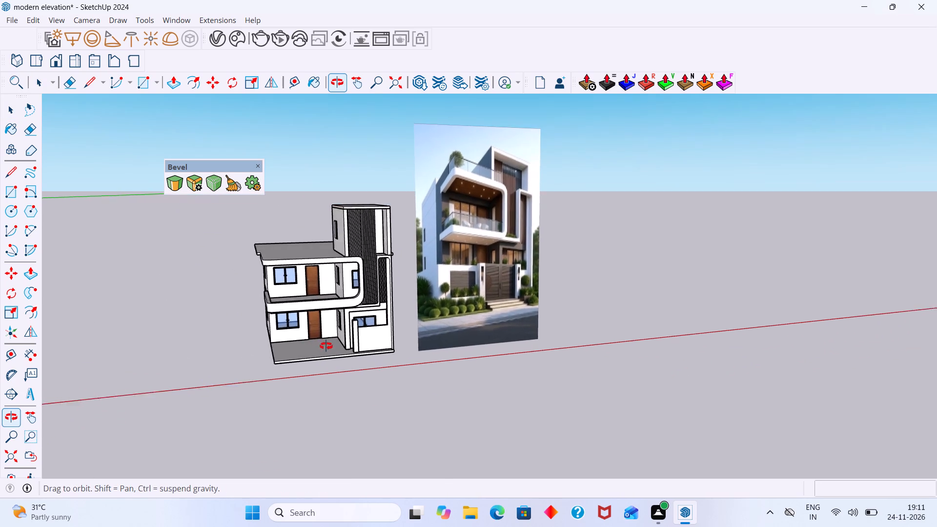
pyautogui.moveTo(326, 346); pyautogui.dragTo(400, 327, button='middle')
pyautogui.scroll(14, 284, 337)
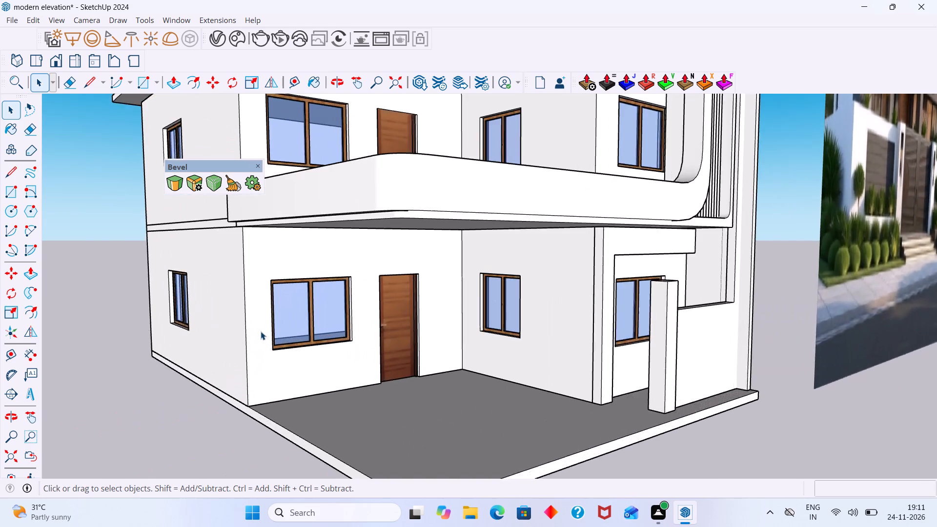
pyautogui.scroll(1, 253, 341)
pyautogui.scroll(-14, 253, 341)
pyautogui.moveTo(516, 345); pyautogui.dragTo(355, 343, button='middle')
pyautogui.moveTo(387, 344); pyautogui.dragTo(324, 354, button='middle')
pyautogui.moveTo(399, 337); pyautogui.dragTo(359, 347, button='middle')
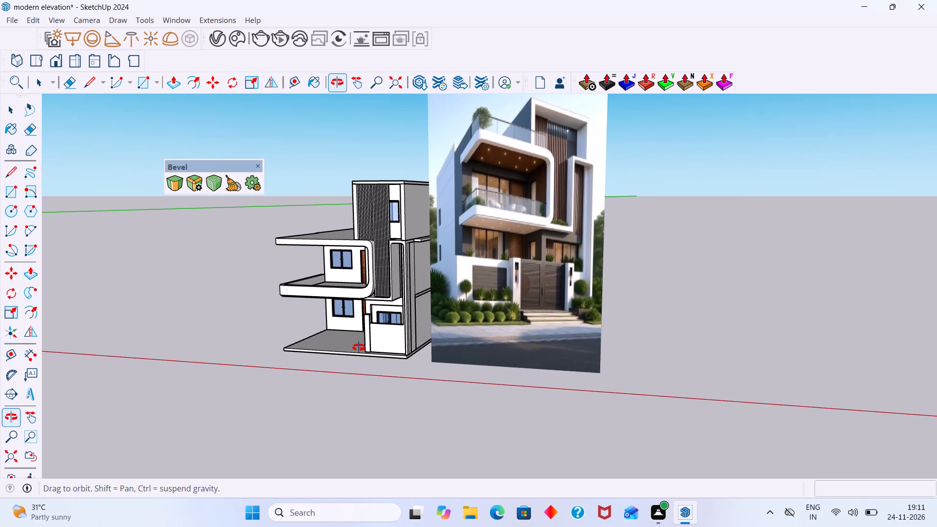
pyautogui.moveTo(359, 347); pyautogui.dragTo(404, 351, button='middle')
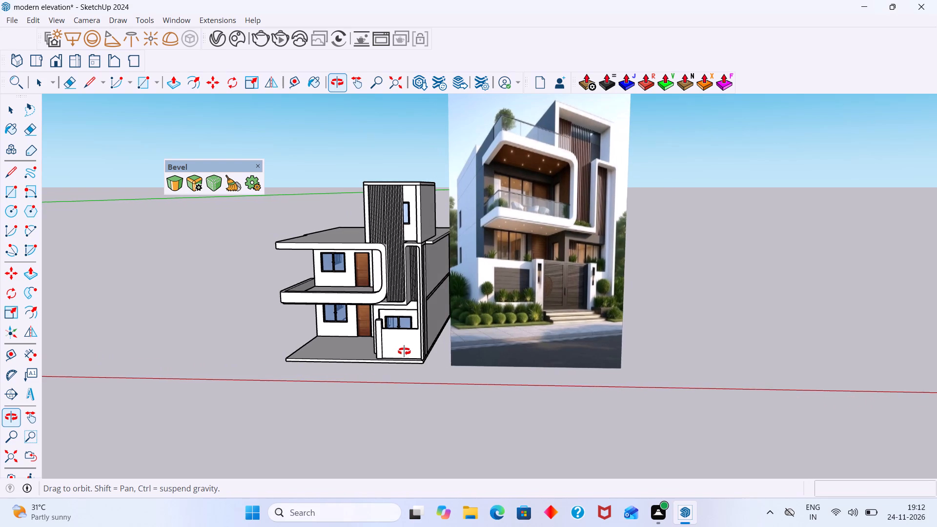
pyautogui.moveTo(404, 351); pyautogui.dragTo(607, 336, button='middle')
# Open the ground-floor wall group and draw a 4.5" wide, about 5'4" high rectangle at the front wall's outer bottom corner.
pyautogui.scroll(4, 396, 342)
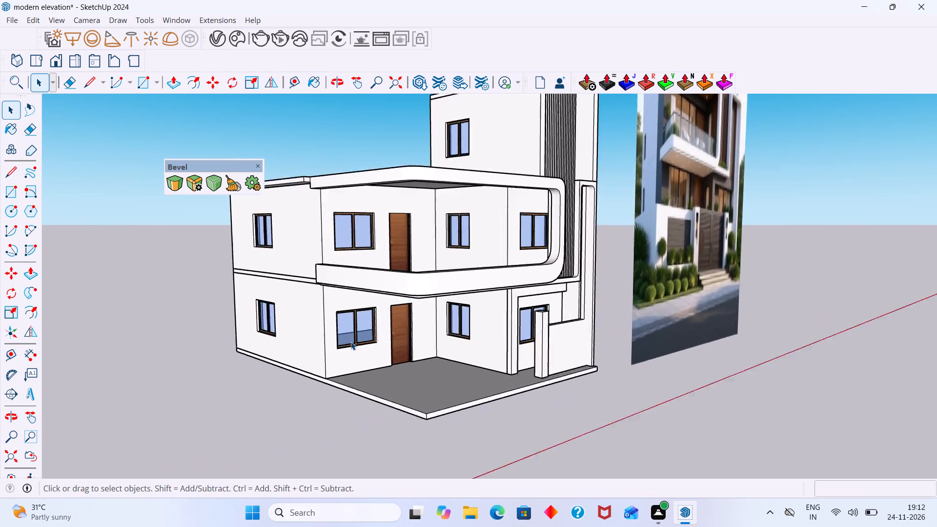
pyautogui.scroll(7, 351, 342)
pyautogui.doubleClick(313, 341)
pyautogui.click(314, 343)
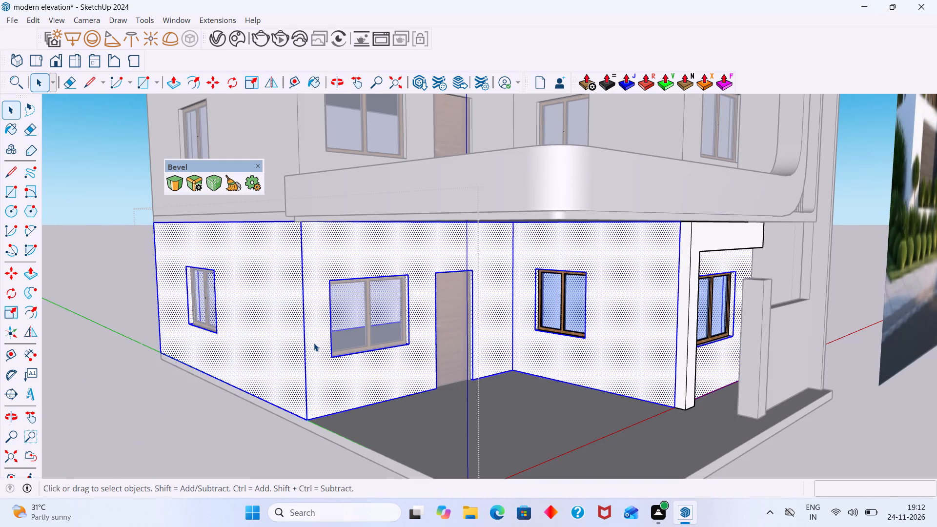
pyautogui.doubleClick(314, 343)
pyautogui.doubleClick(318, 348)
pyautogui.click(316, 355)
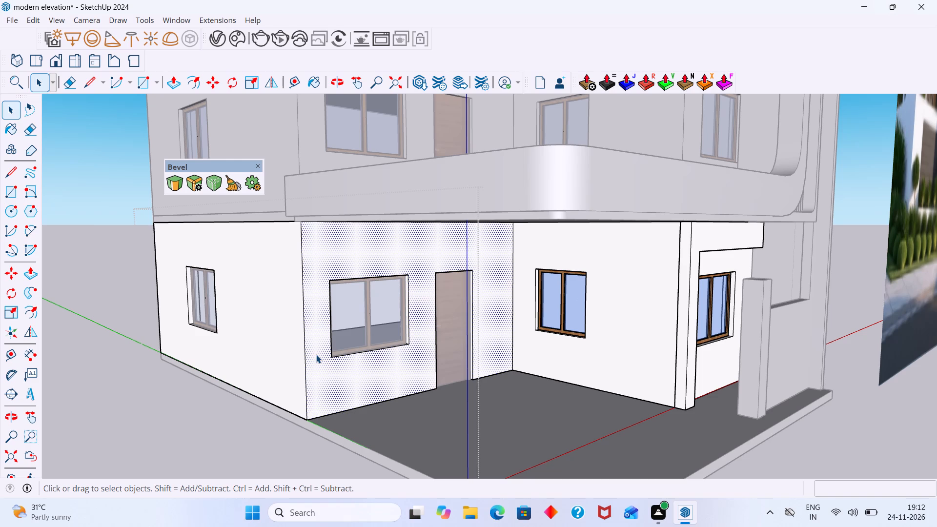
pyautogui.press('r')
pyautogui.click(306, 421)
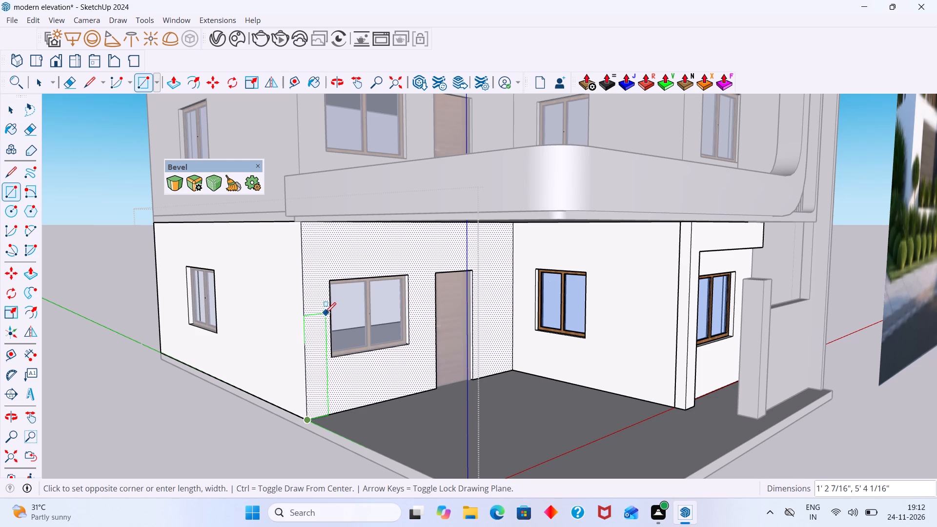
pyautogui.write('4.5')
pyautogui.hotkey('shift', '"')
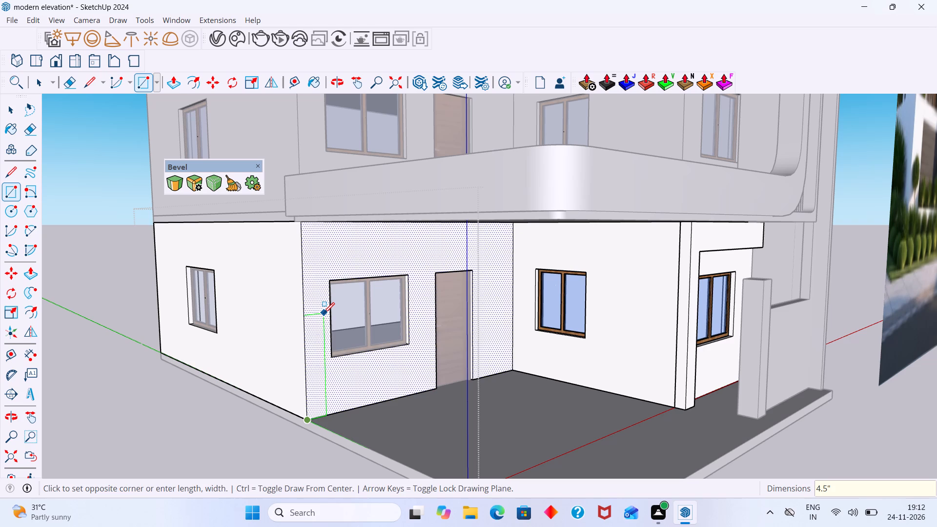
pyautogui.press('Return')
pyautogui.press('space')
# Push/Pull the narrow rectangle forward about 15'8" as a low side boundary wall along the porch, and close the group.
pyautogui.scroll(2, 308, 322)
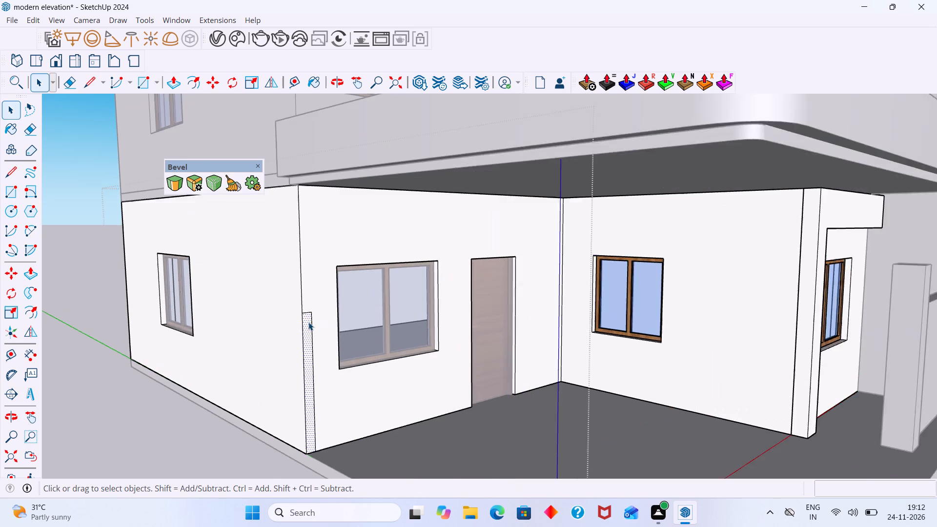
pyautogui.scroll(3, 308, 322)
pyautogui.press('p')
pyautogui.click(308, 323)
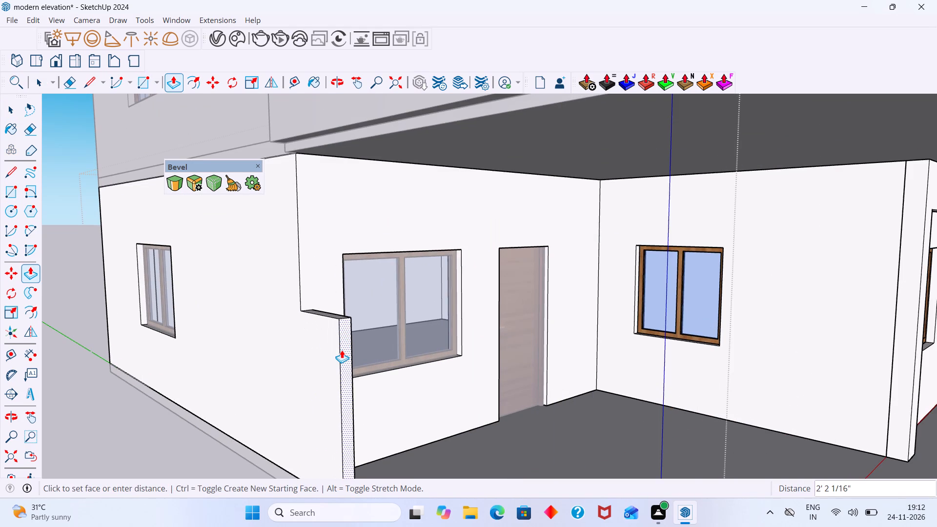
pyautogui.scroll(-13, 355, 353)
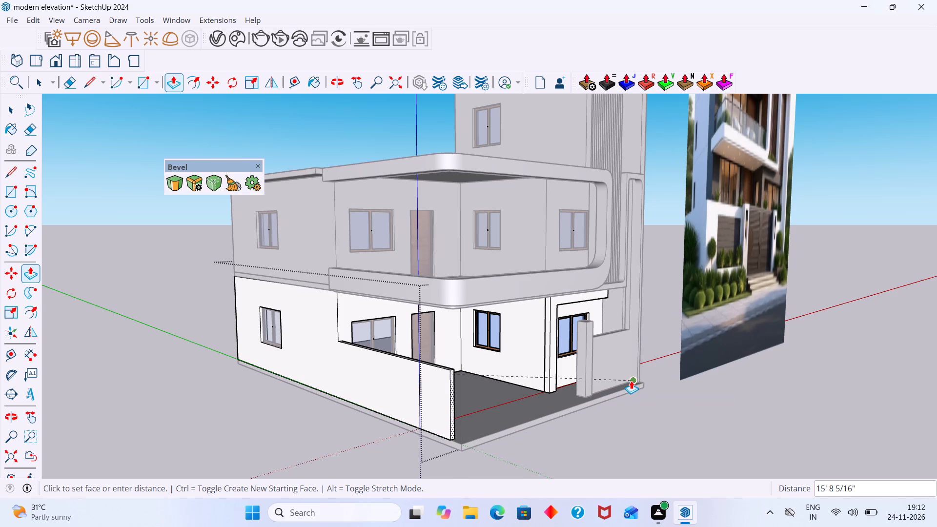
pyautogui.click(631, 381)
pyautogui.press('space')
pyautogui.click(703, 453)
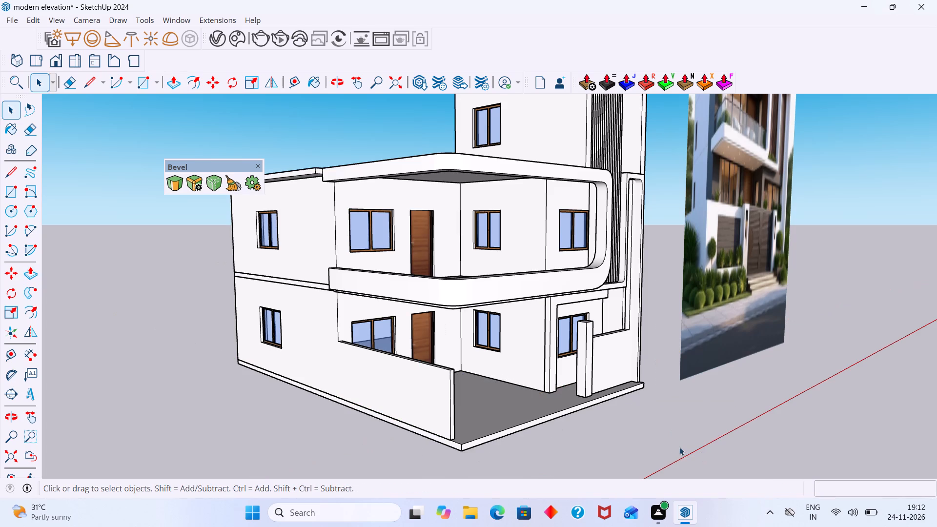
# Examine the porch and its new side boundary wall against the front gate wall in the reference image.
pyautogui.moveTo(625, 427); pyautogui.dragTo(607, 425, button='middle')
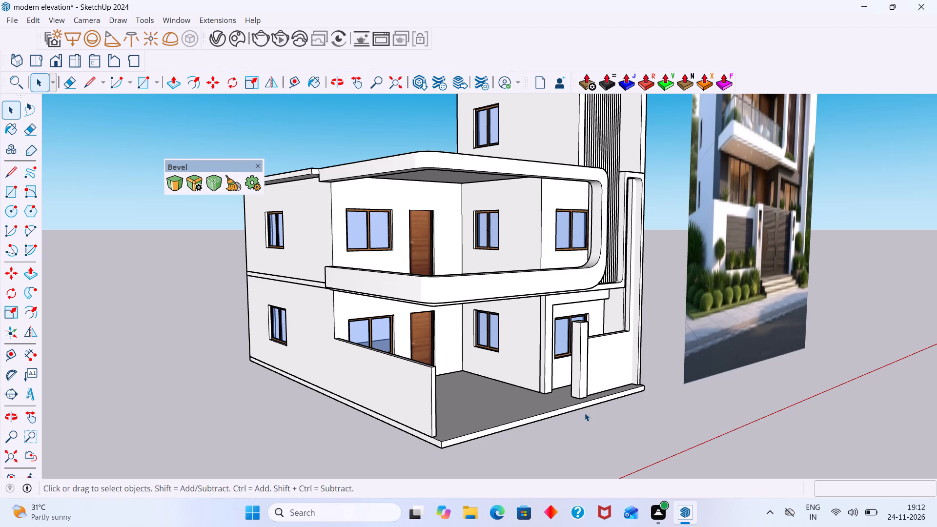
pyautogui.moveTo(489, 450); pyautogui.dragTo(436, 453, button='middle')
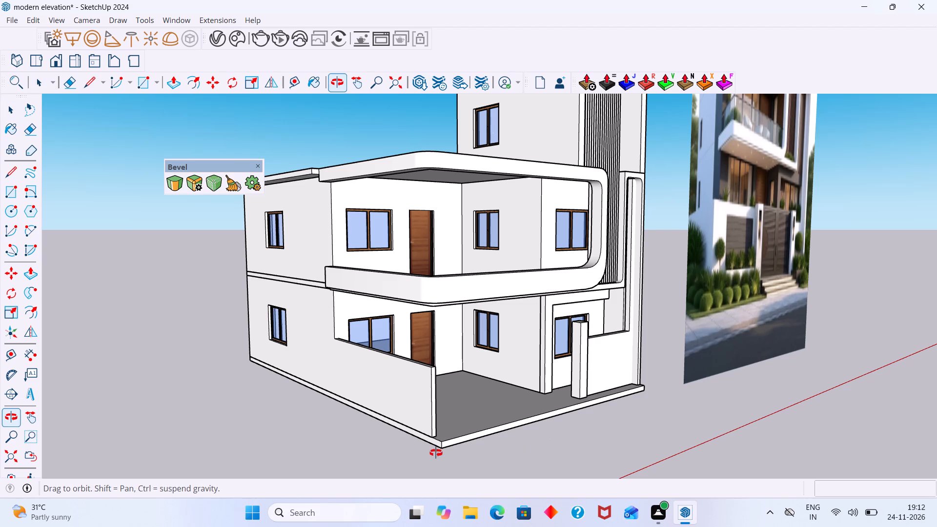
pyautogui.moveTo(436, 453); pyautogui.dragTo(435, 453, button='middle')
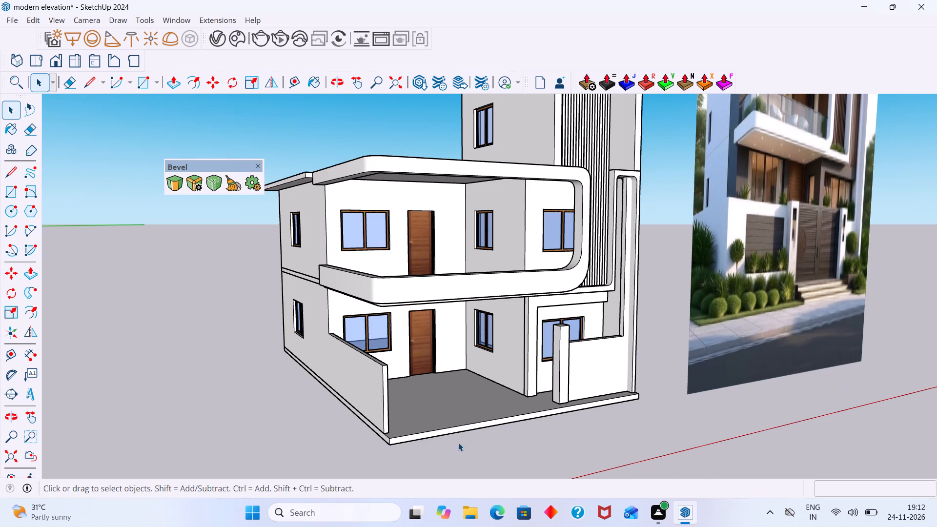
pyautogui.scroll(-7, 443, 428)
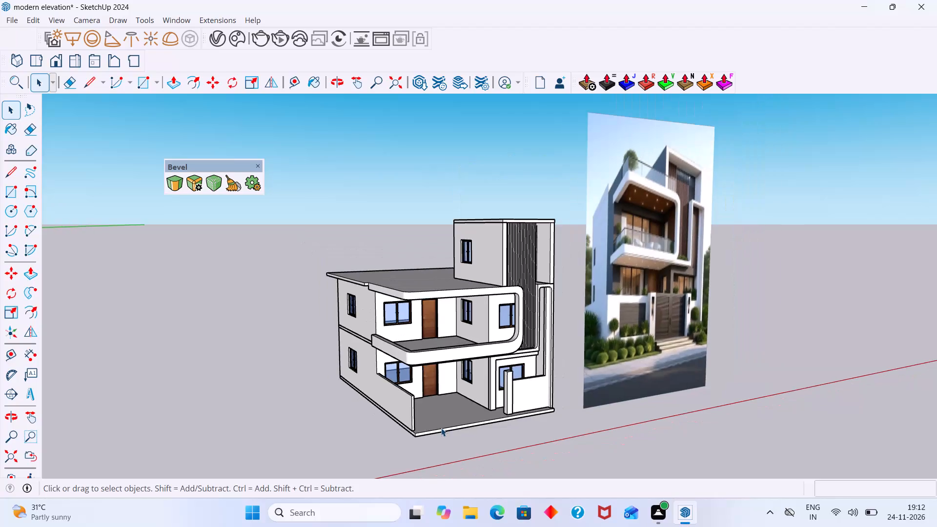
pyautogui.moveTo(432, 429); pyautogui.dragTo(340, 446, button='middle')
pyautogui.scroll(3, 378, 410)
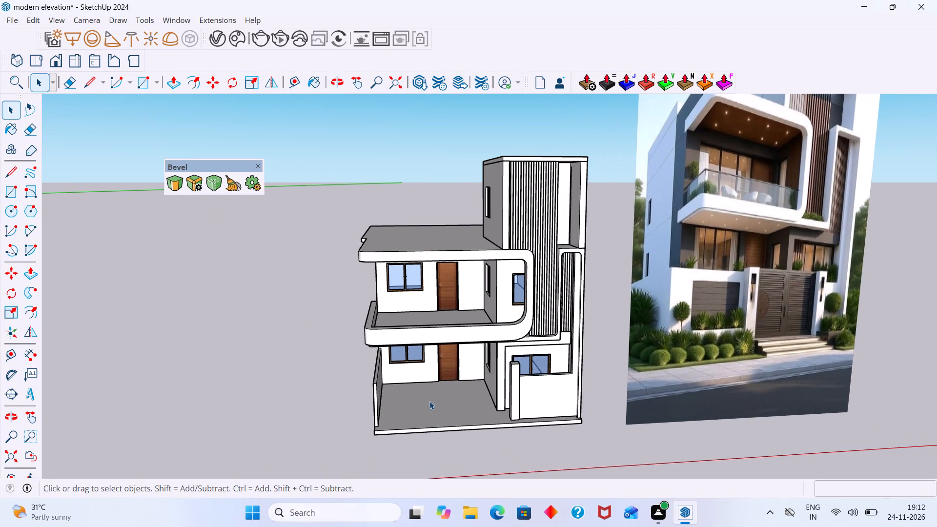
pyautogui.moveTo(429, 401); pyautogui.dragTo(384, 401, button='middle')
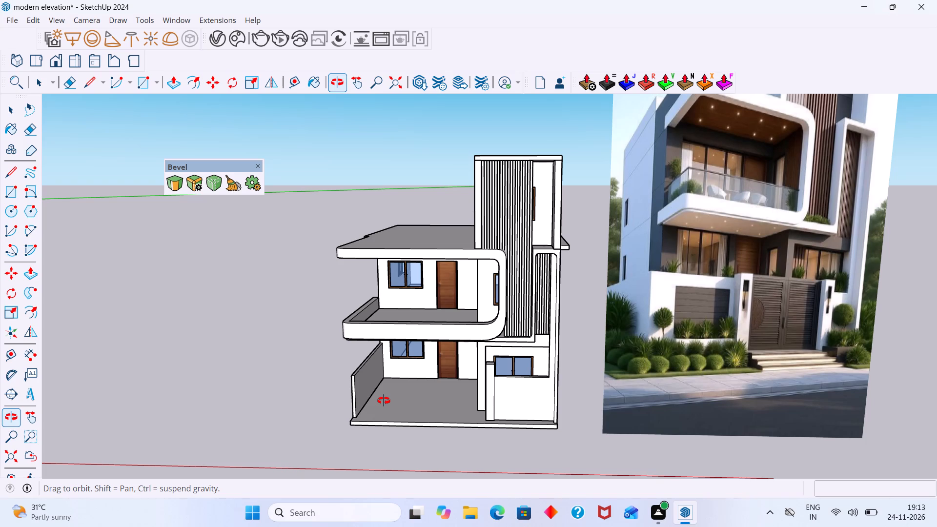
pyautogui.moveTo(384, 401); pyautogui.dragTo(384, 401, button='middle')
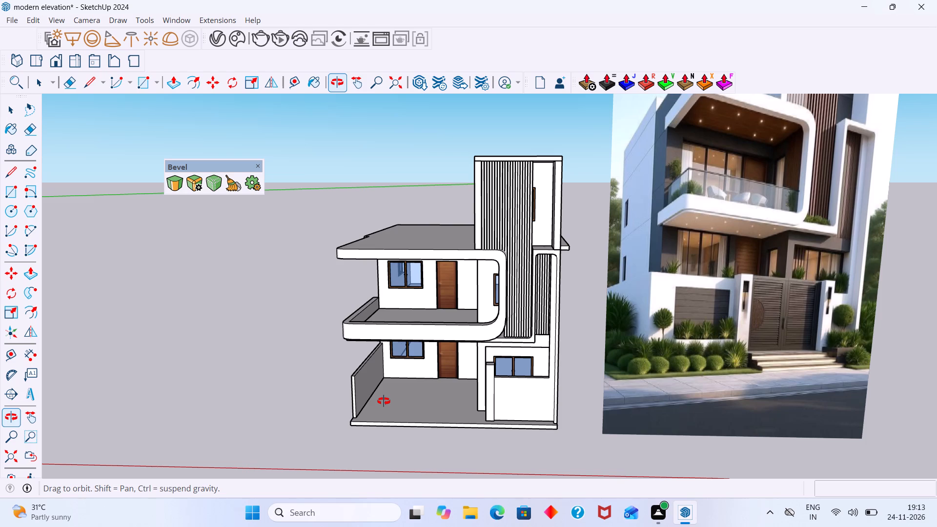
pyautogui.moveTo(384, 401); pyautogui.dragTo(386, 401, button='middle')
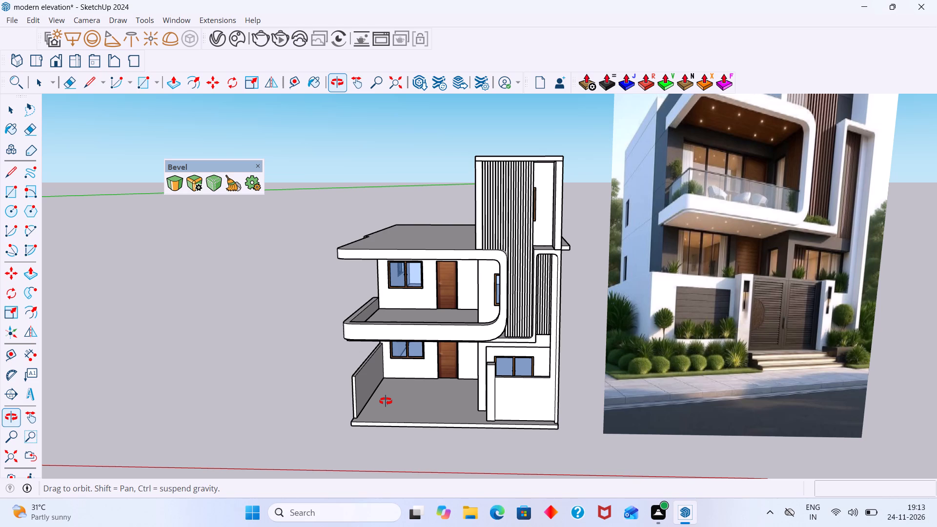
pyautogui.moveTo(386, 401); pyautogui.dragTo(363, 409, button='middle')
pyautogui.moveTo(363, 409); pyautogui.dragTo(325, 418, button='middle')
# Reopen the wall group and extend the boundary wall's front end about 6 3/8" as a separate section, aligned with the opposite low wall.
pyautogui.scroll(1, 348, 429)
pyautogui.moveTo(352, 440); pyautogui.dragTo(257, 440, button='middle')
pyautogui.scroll(5, 323, 401)
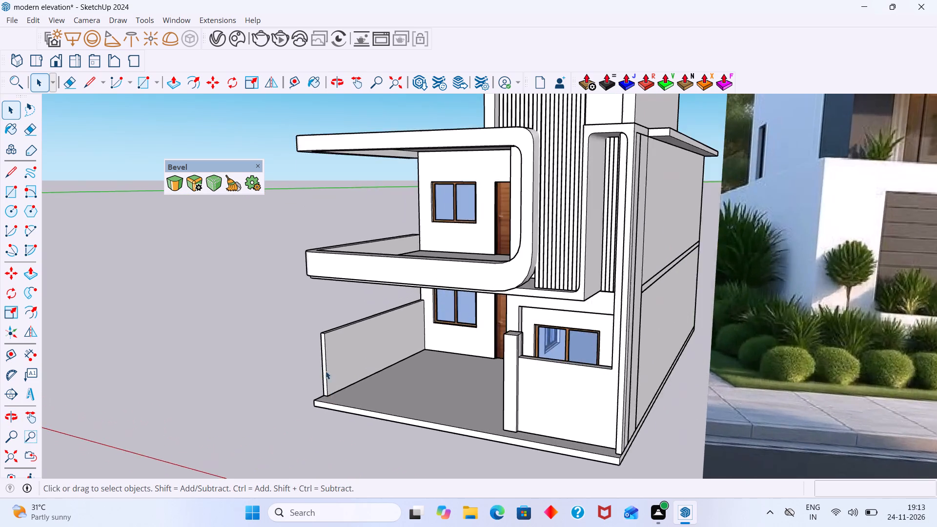
pyautogui.scroll(17, 326, 371)
pyautogui.scroll(-2, 310, 345)
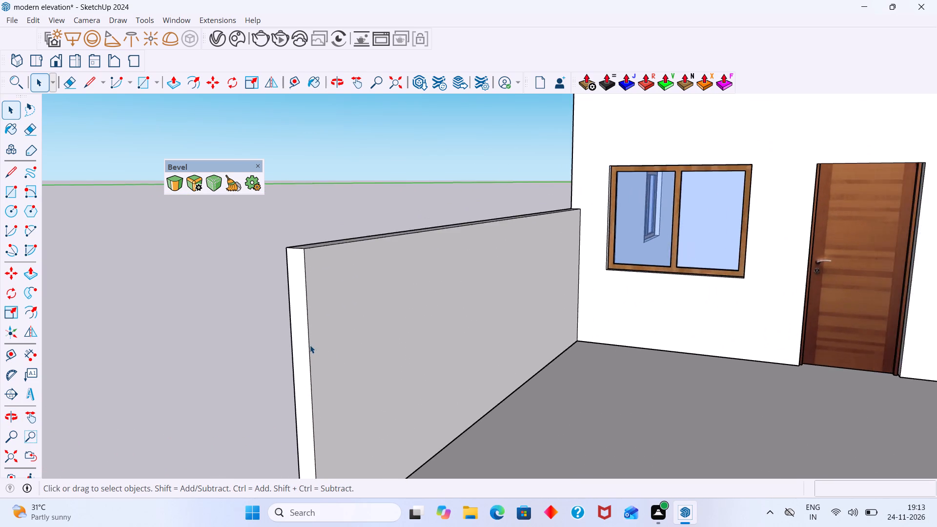
pyautogui.scroll(-7, 310, 345)
pyautogui.scroll(2, 299, 354)
pyautogui.moveTo(299, 358); pyautogui.dragTo(344, 368, button='middle')
pyautogui.scroll(5, 378, 374)
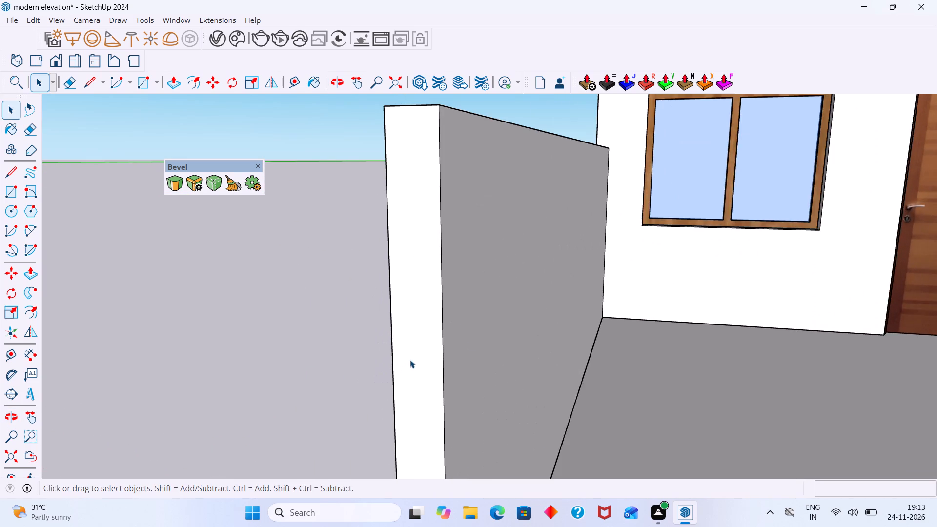
pyautogui.doubleClick(410, 360)
pyautogui.click(413, 361)
pyautogui.moveTo(416, 363); pyautogui.dragTo(373, 398, button='middle')
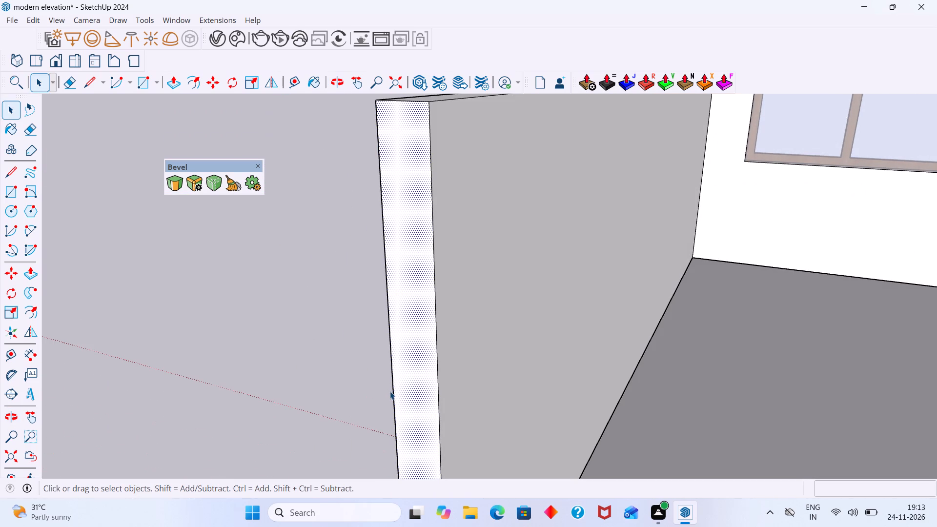
pyautogui.press('p')
pyautogui.click(411, 383)
pyautogui.scroll(-2, 464, 347)
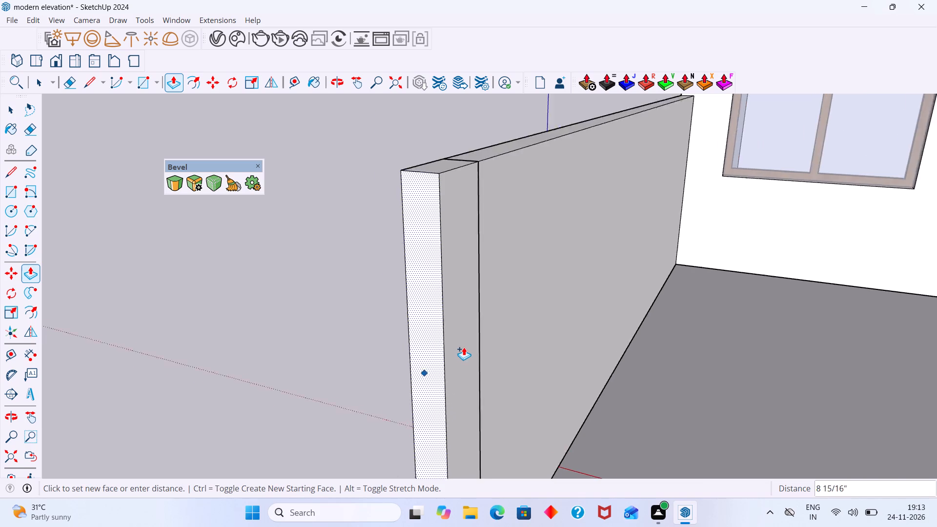
pyautogui.scroll(-20, 464, 347)
pyautogui.scroll(-3, 464, 347)
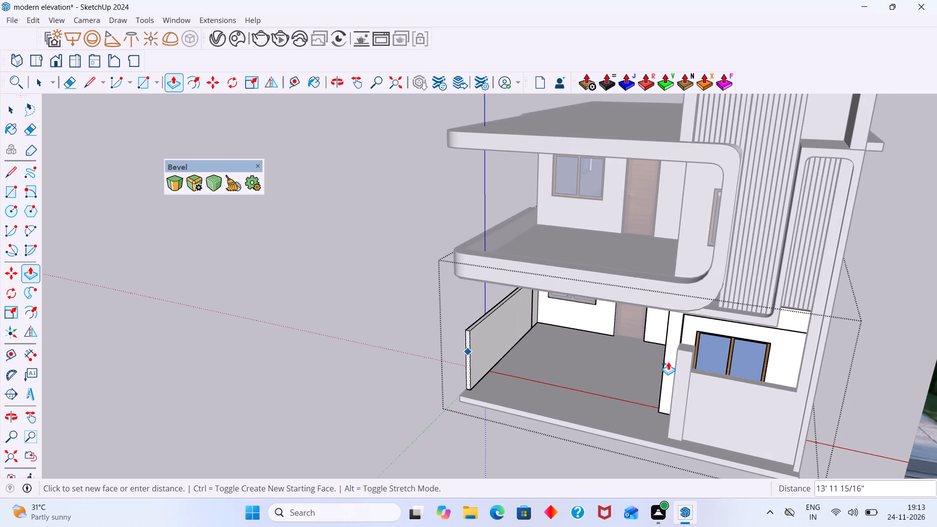
pyautogui.scroll(8, 700, 371)
pyautogui.moveTo(683, 371); pyautogui.dragTo(675, 400, button='middle')
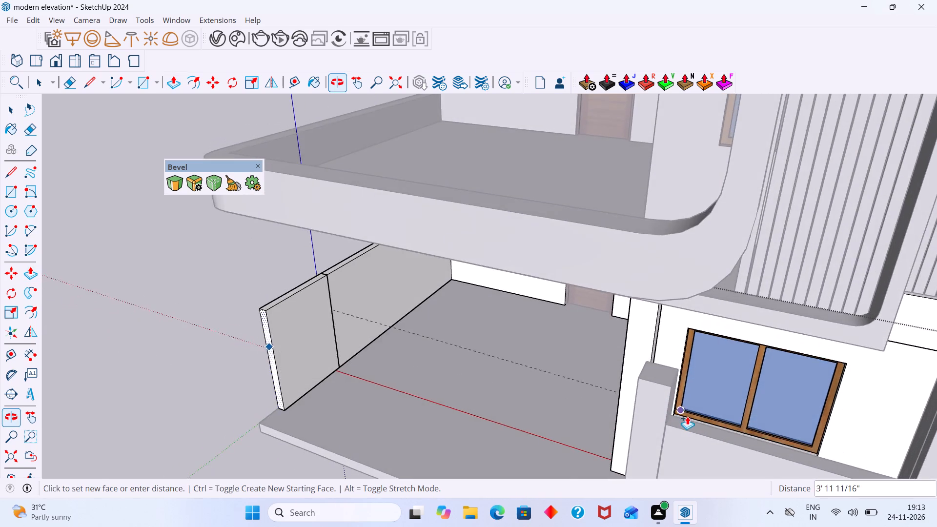
pyautogui.scroll(9, 687, 417)
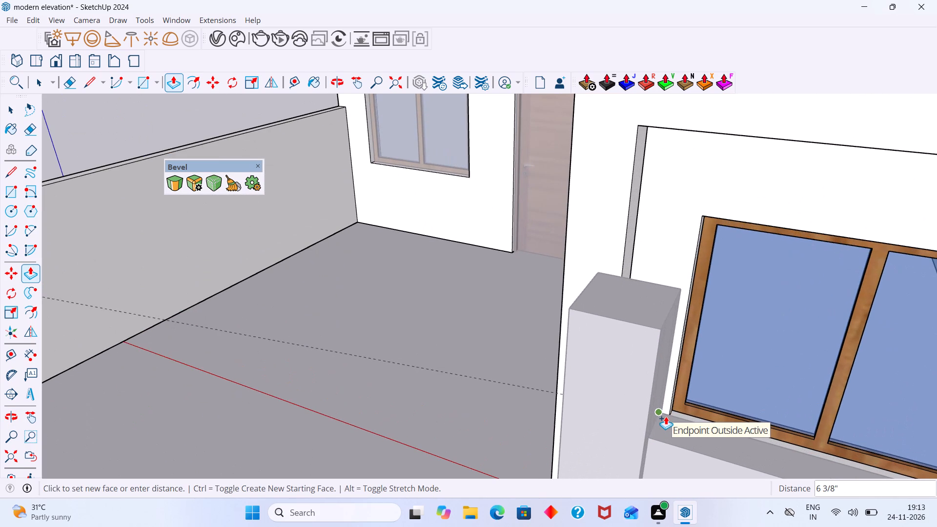
pyautogui.click(666, 416)
pyautogui.press('space')
pyautogui.scroll(-12, 509, 414)
# Push/Pull the end section's inner face about 7'7" across the porch front as a low front wall, and close the group.
pyautogui.scroll(1, 259, 399)
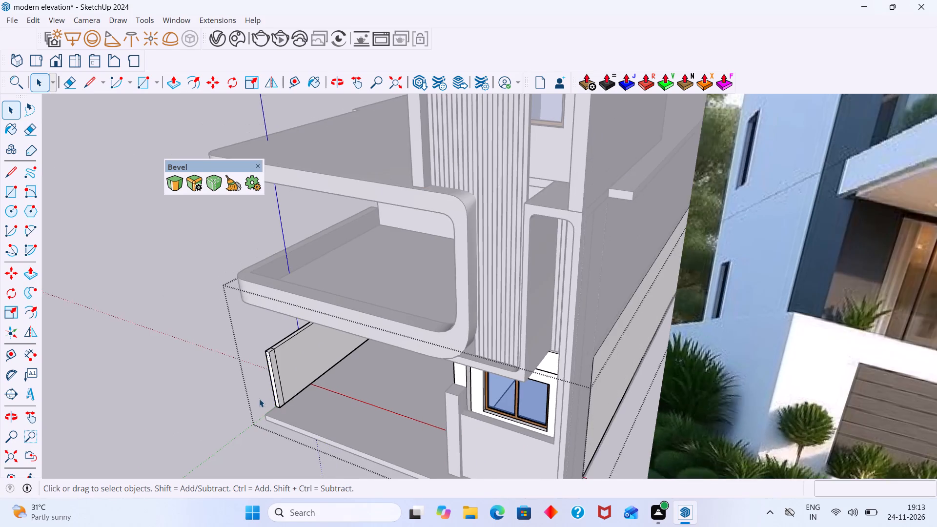
pyautogui.scroll(1, 259, 399)
pyautogui.moveTo(258, 397); pyautogui.dragTo(253, 398, button='middle')
pyautogui.scroll(15, 277, 364)
pyautogui.click(273, 311)
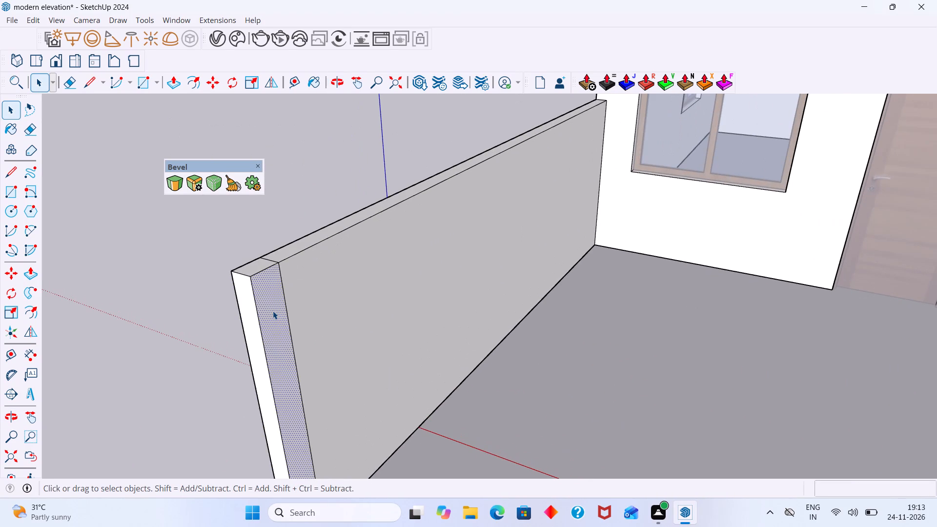
pyautogui.press('p')
pyautogui.click(273, 311)
pyautogui.scroll(-5, 355, 366)
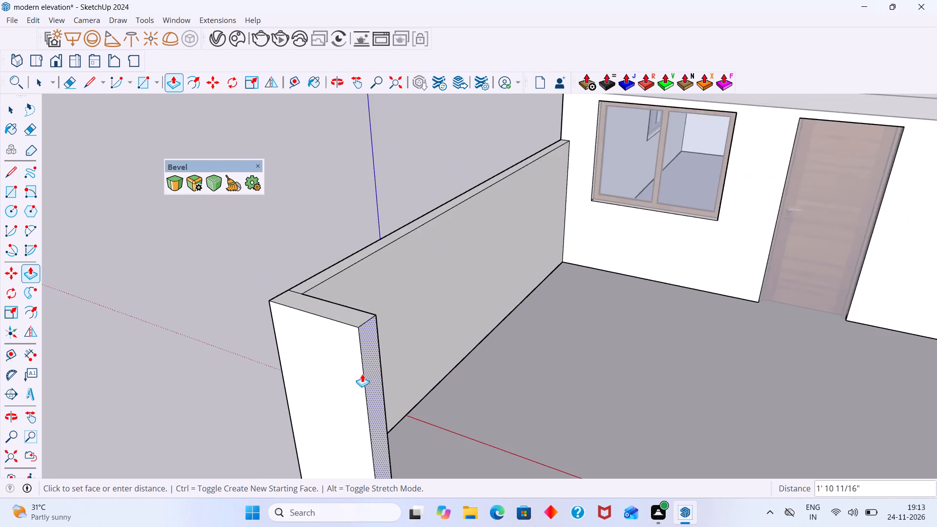
pyautogui.scroll(-14, 362, 374)
pyautogui.moveTo(376, 380); pyautogui.dragTo(360, 349, button='middle')
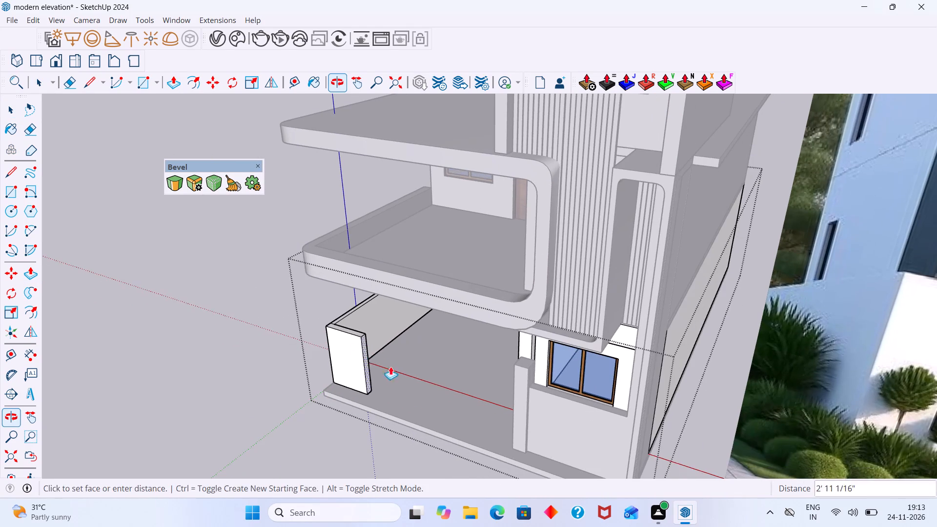
pyautogui.moveTo(418, 388); pyautogui.dragTo(507, 380, button='middle')
pyautogui.scroll(-7, 513, 382)
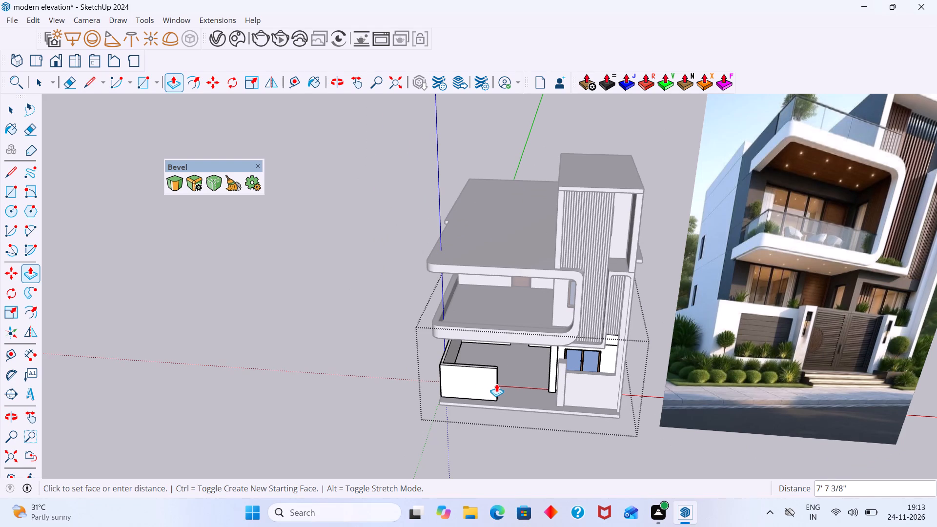
pyautogui.click(496, 384)
pyautogui.press('space')
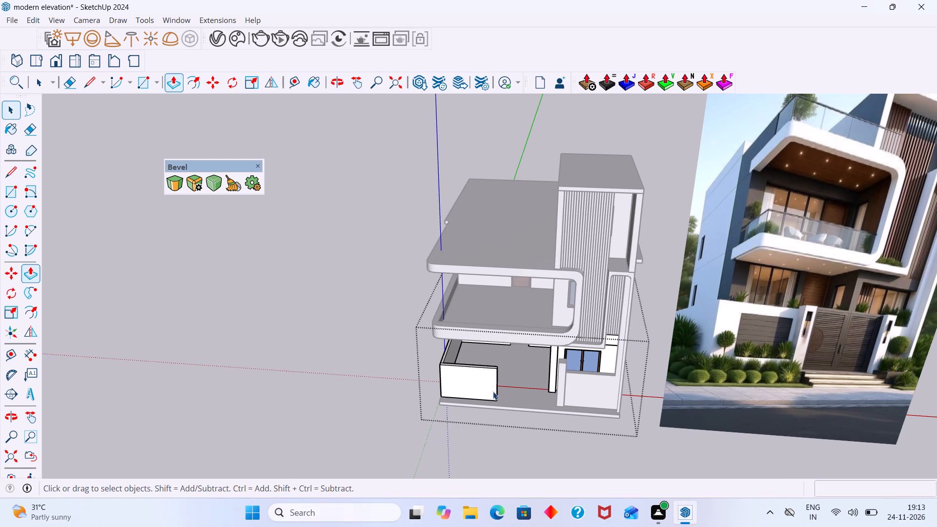
pyautogui.click(402, 442)
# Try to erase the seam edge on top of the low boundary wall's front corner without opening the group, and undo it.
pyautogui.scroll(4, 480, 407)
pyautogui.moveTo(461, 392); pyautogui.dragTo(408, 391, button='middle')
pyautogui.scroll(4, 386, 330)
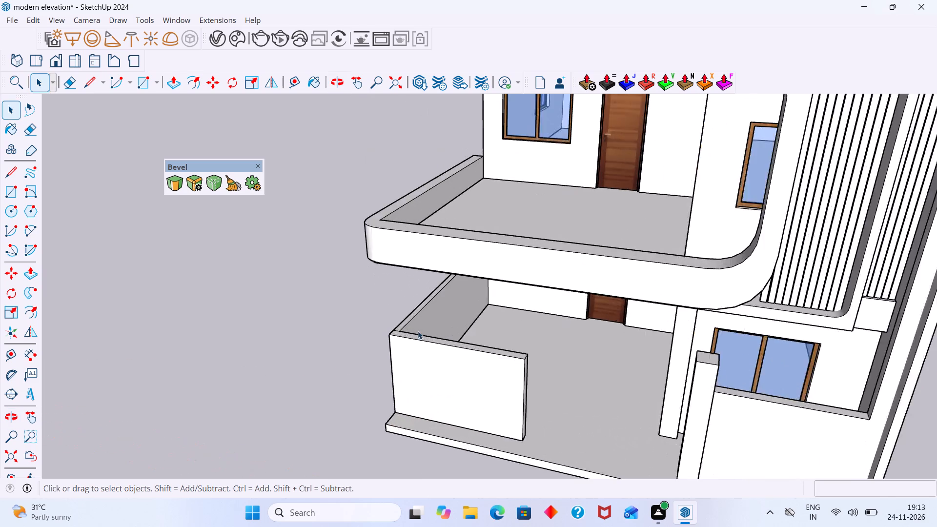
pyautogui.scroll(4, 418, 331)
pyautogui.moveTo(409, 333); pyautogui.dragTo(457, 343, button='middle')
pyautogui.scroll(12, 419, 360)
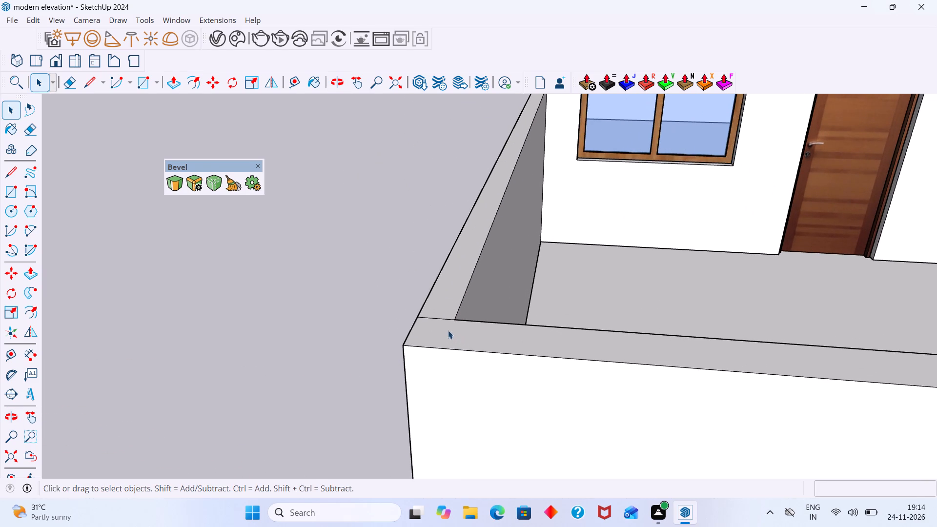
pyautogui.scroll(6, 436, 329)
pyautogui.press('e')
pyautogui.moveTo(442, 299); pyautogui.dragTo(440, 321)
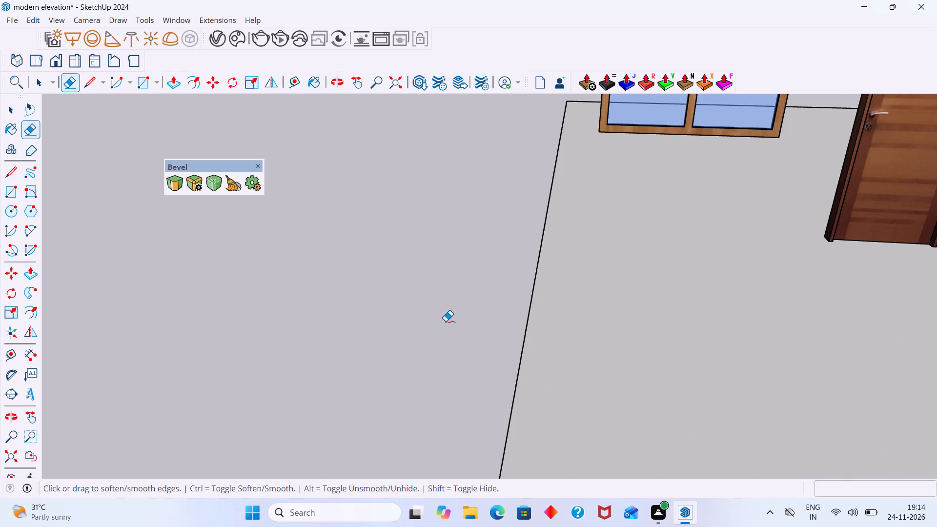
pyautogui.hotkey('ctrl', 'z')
# Open the wall group and erase the seam edge across the top of the low wall's front corner.
pyautogui.press('space')
pyautogui.doubleClick(447, 322)
pyautogui.click(450, 325)
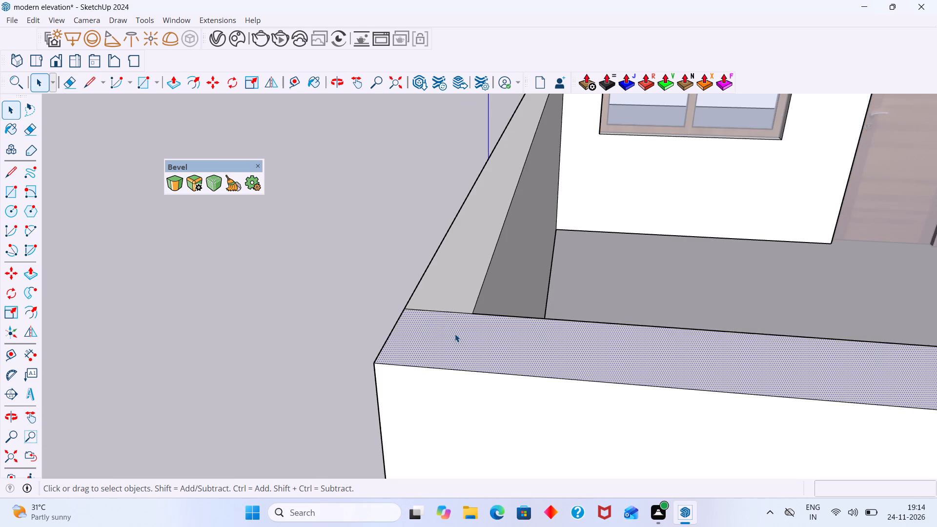
pyautogui.press('e')
pyautogui.moveTo(448, 306); pyautogui.dragTo(445, 316)
# Erase the vertical seam edge on the side boundary wall's outer face near the front corner, and close the group.
pyautogui.moveTo(476, 312); pyautogui.dragTo(368, 312, button='middle')
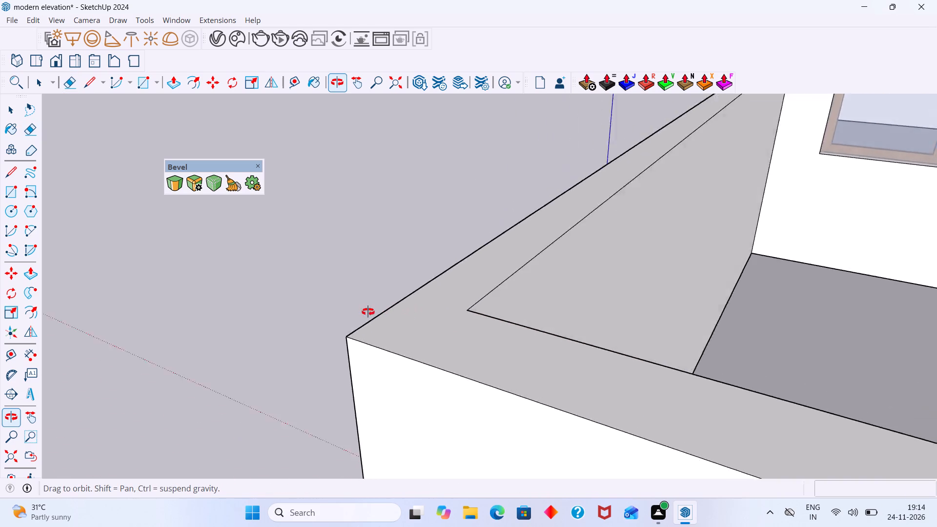
pyautogui.moveTo(368, 312); pyautogui.dragTo(246, 312, button='middle')
pyautogui.moveTo(521, 319); pyautogui.dragTo(932, 261, button='middle')
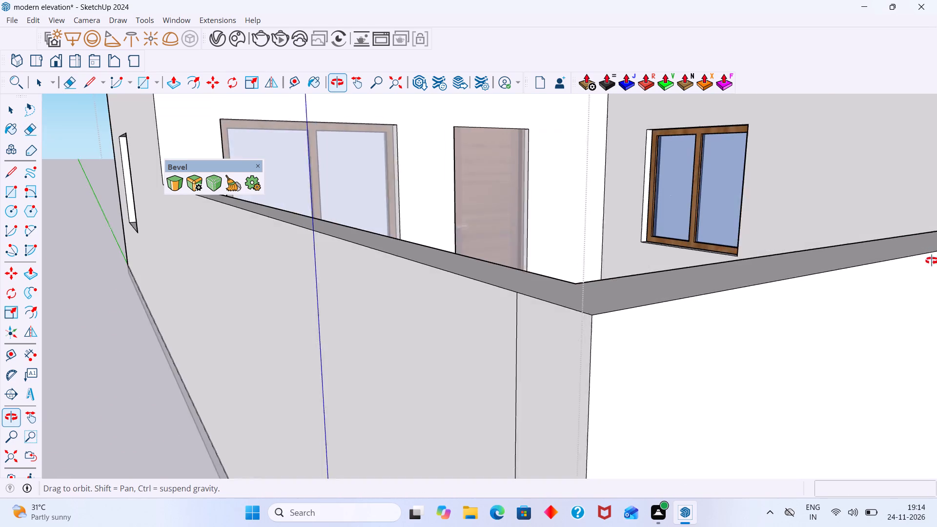
pyautogui.moveTo(932, 261); pyautogui.dragTo(919, 265, button='middle')
pyautogui.scroll(4, 592, 354)
pyautogui.moveTo(494, 344); pyautogui.dragTo(465, 329)
pyautogui.scroll(-13, 469, 326)
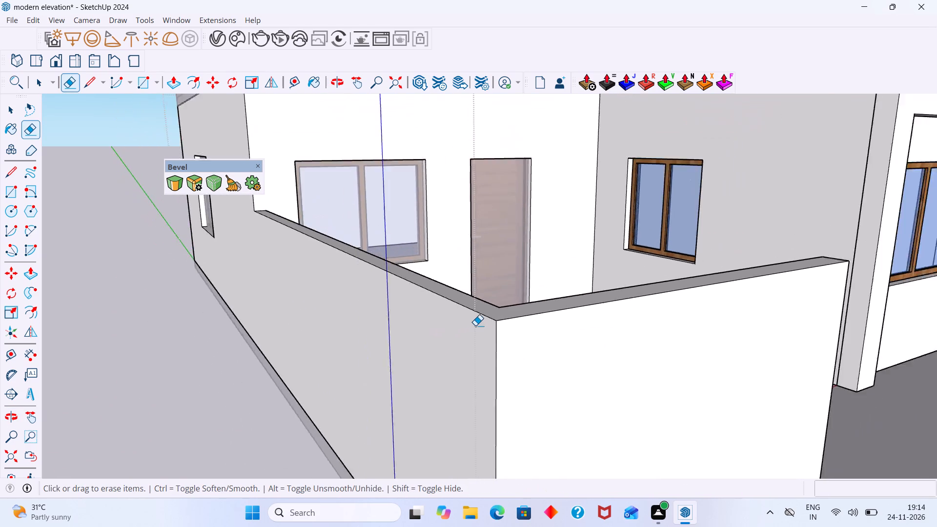
pyautogui.scroll(-20, 475, 325)
pyautogui.scroll(-2, 475, 325)
pyautogui.moveTo(500, 336); pyautogui.dragTo(466, 341, button='middle')
pyautogui.press('space')
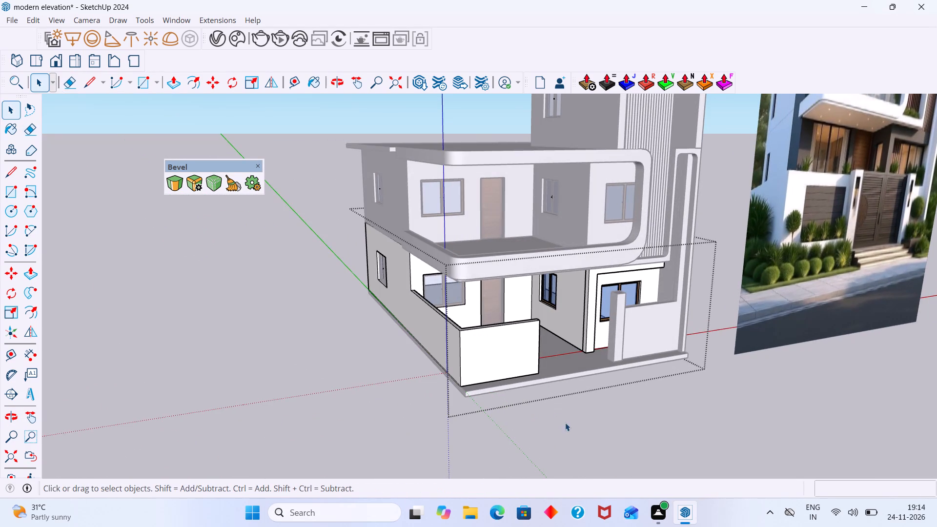
pyautogui.click(565, 423)
# Examine the low front wall and porch opening against the front gate wall in the reference image.
pyautogui.moveTo(567, 397); pyautogui.dragTo(437, 384, button='middle')
pyautogui.scroll(-8, 447, 376)
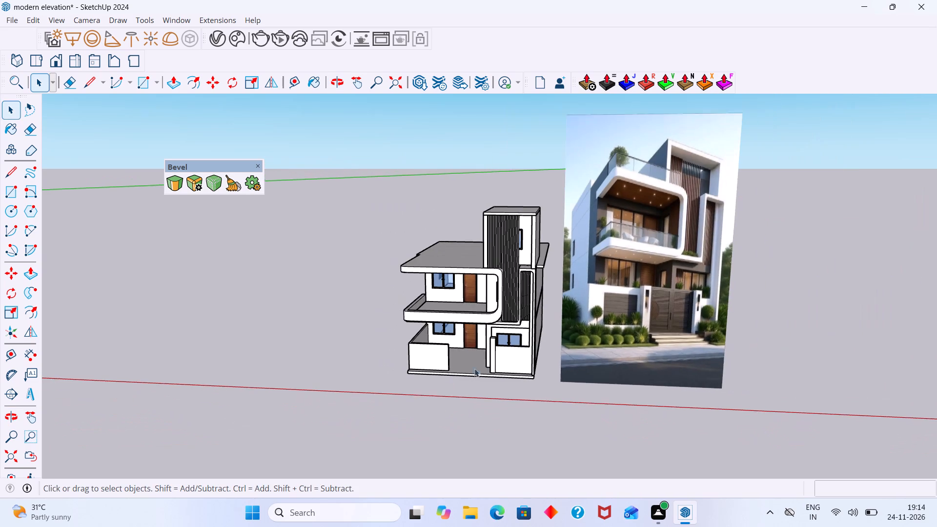
pyautogui.scroll(4, 462, 366)
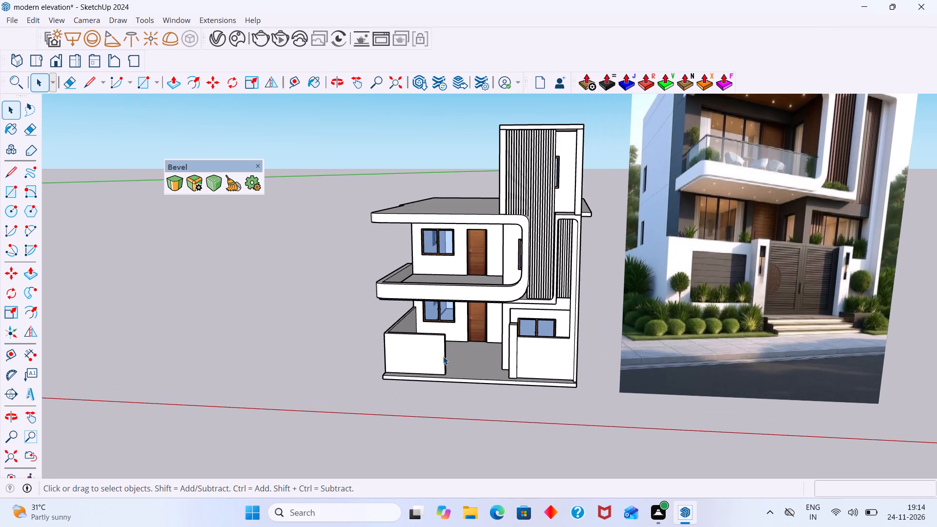
pyautogui.moveTo(444, 350); pyautogui.dragTo(379, 354, button='middle')
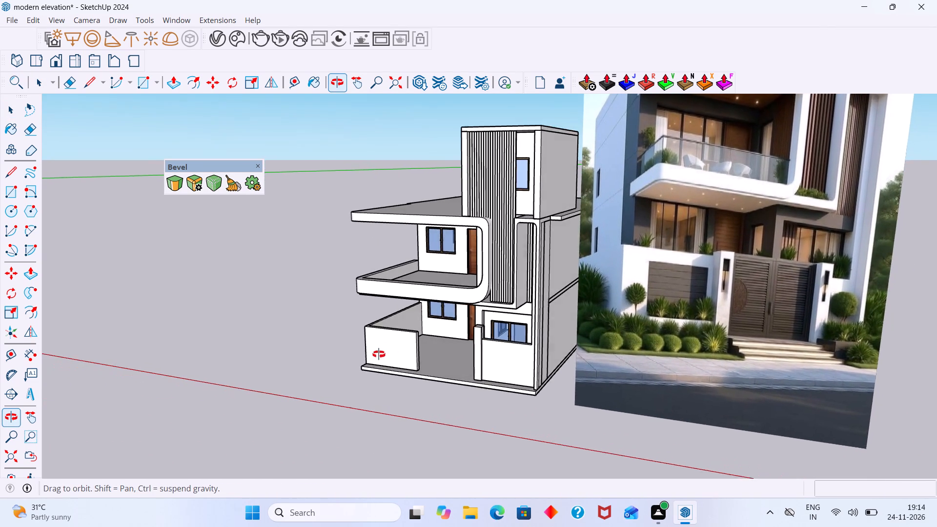
pyautogui.moveTo(379, 354); pyautogui.dragTo(400, 362, button='middle')
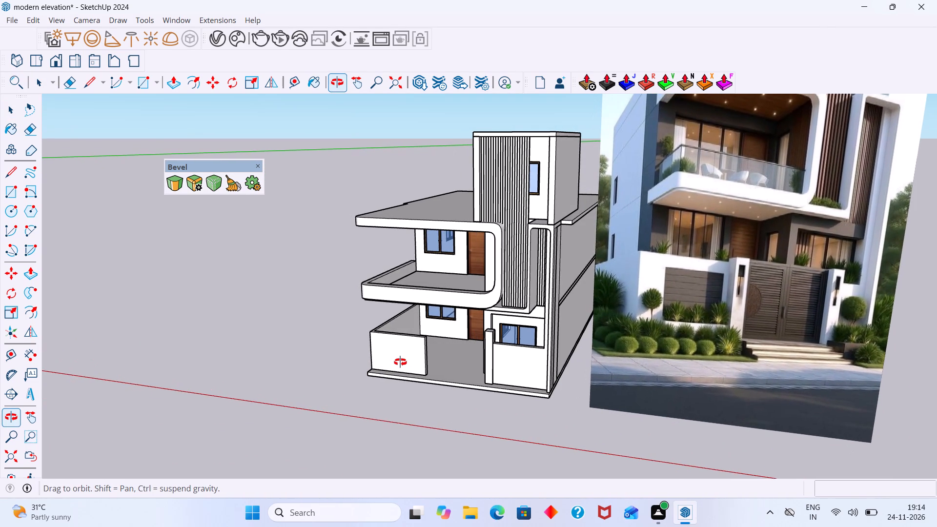
pyautogui.moveTo(400, 362); pyautogui.dragTo(401, 362, button='middle')
pyautogui.scroll(14, 432, 355)
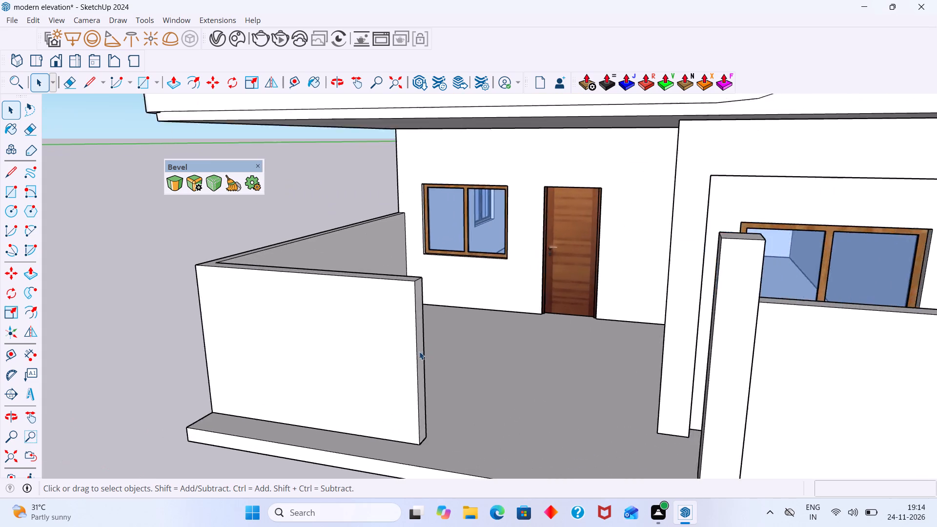
pyautogui.moveTo(415, 350); pyautogui.dragTo(379, 356, button='middle')
pyautogui.scroll(-18, 356, 346)
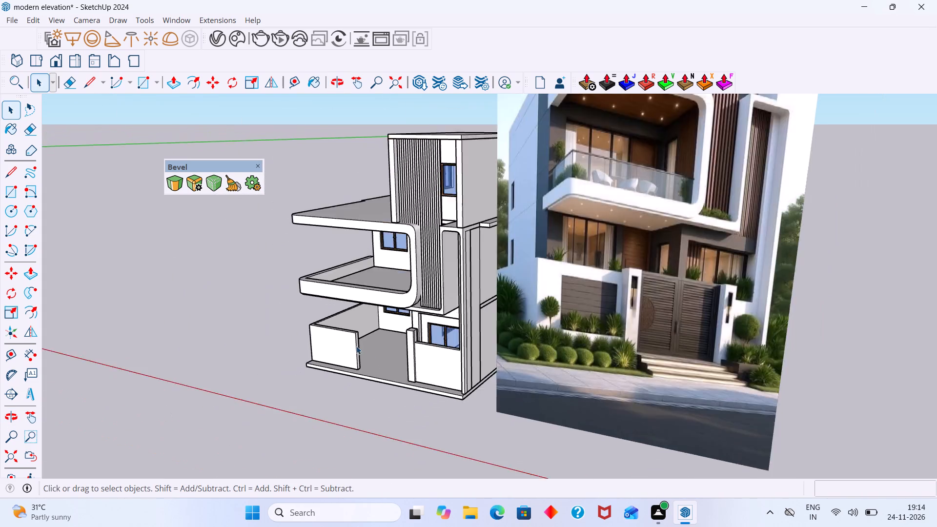
pyautogui.scroll(-8, 356, 346)
# Reopen the wall group and Push/Pull the low front wall's free end face inward 1' as a new face, marking off an end strip.
pyautogui.scroll(15, 358, 347)
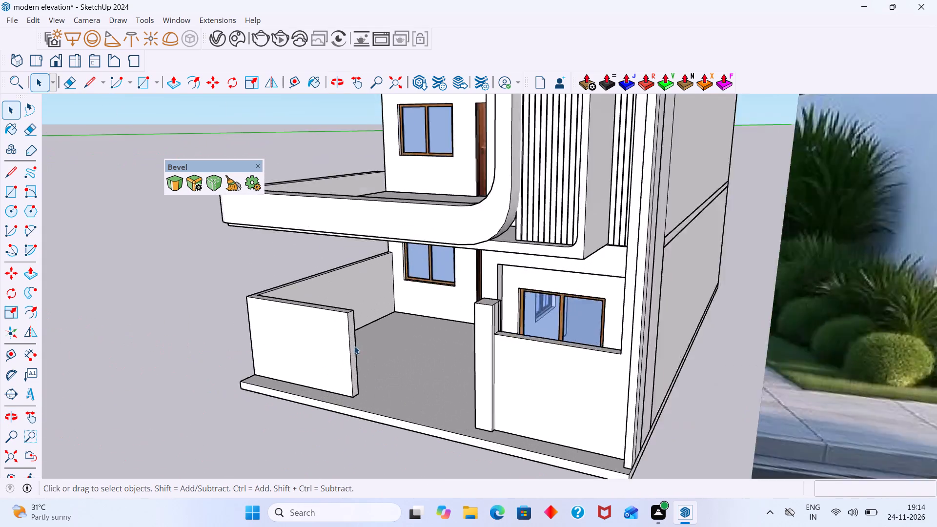
pyautogui.scroll(15, 354, 346)
pyautogui.doubleClick(348, 347)
pyautogui.click(351, 347)
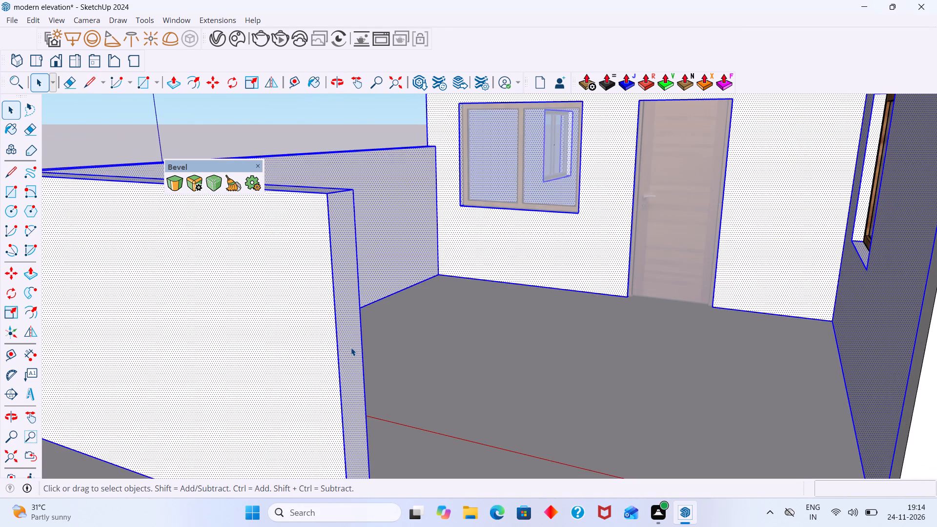
pyautogui.doubleClick(351, 347)
pyautogui.doubleClick(351, 359)
pyautogui.click(351, 366)
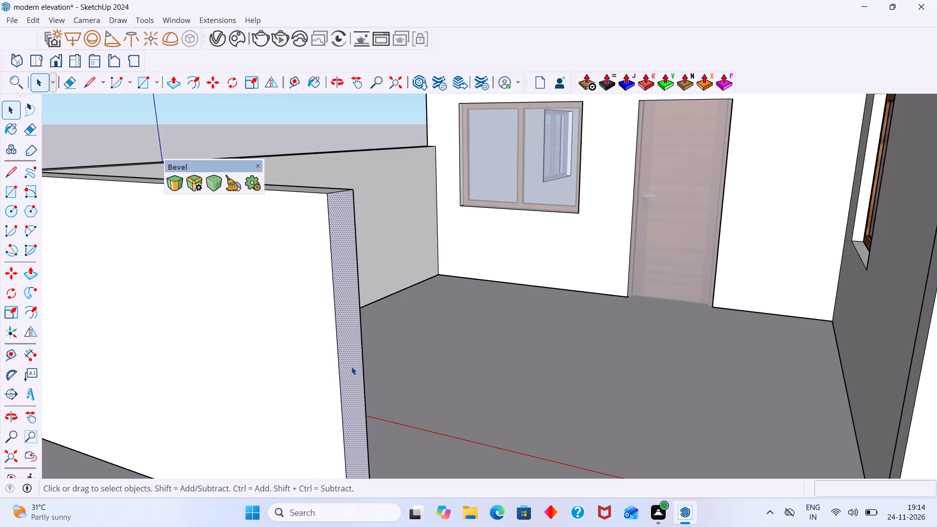
pyautogui.press('p')
pyautogui.click(351, 366)
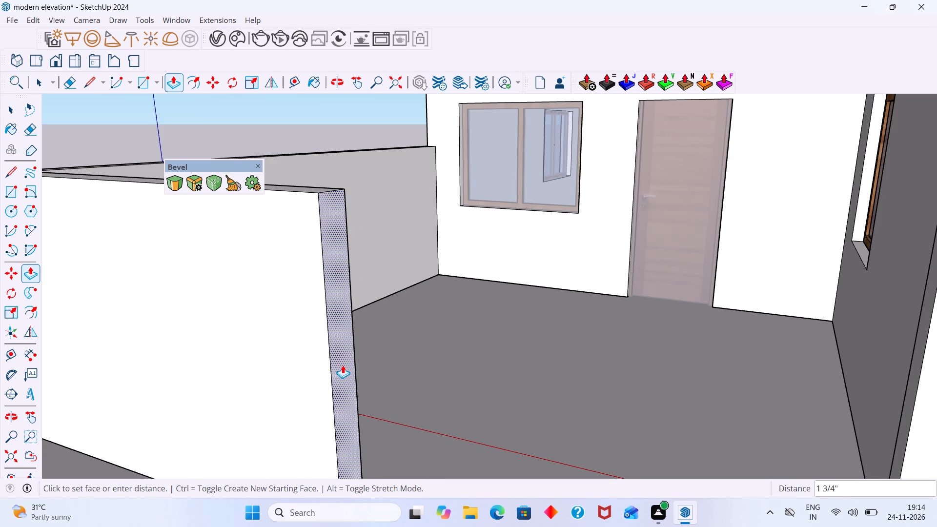
pyautogui.scroll(-12, 329, 359)
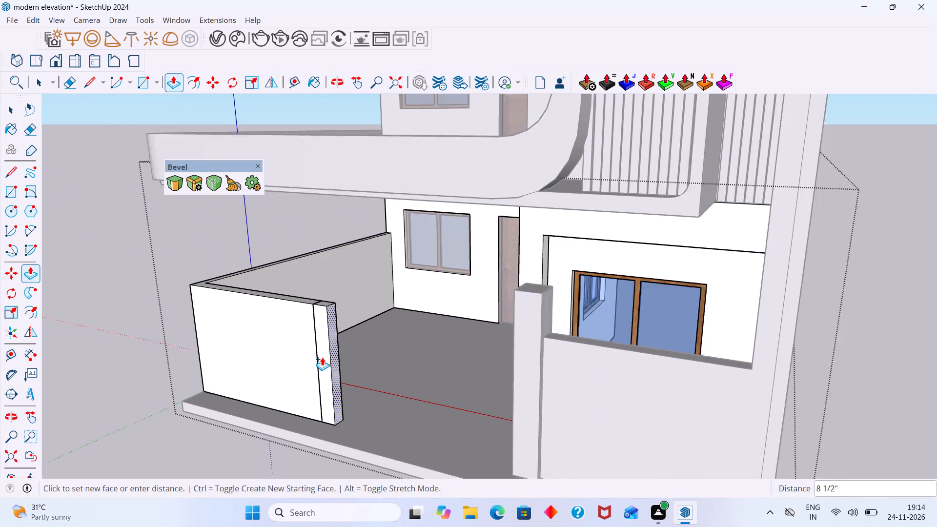
pyautogui.scroll(-1, 322, 357)
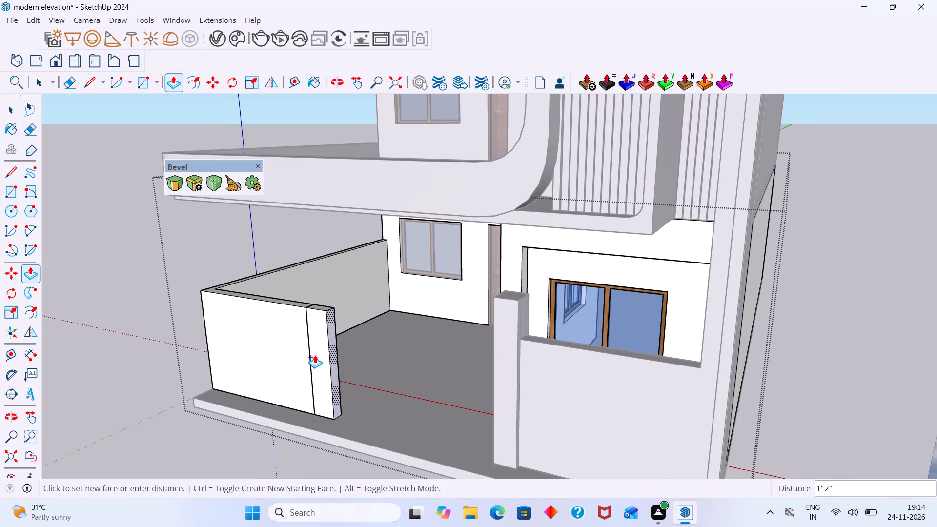
pyautogui.write("1'")
pyautogui.press('Return')
pyautogui.press('space')
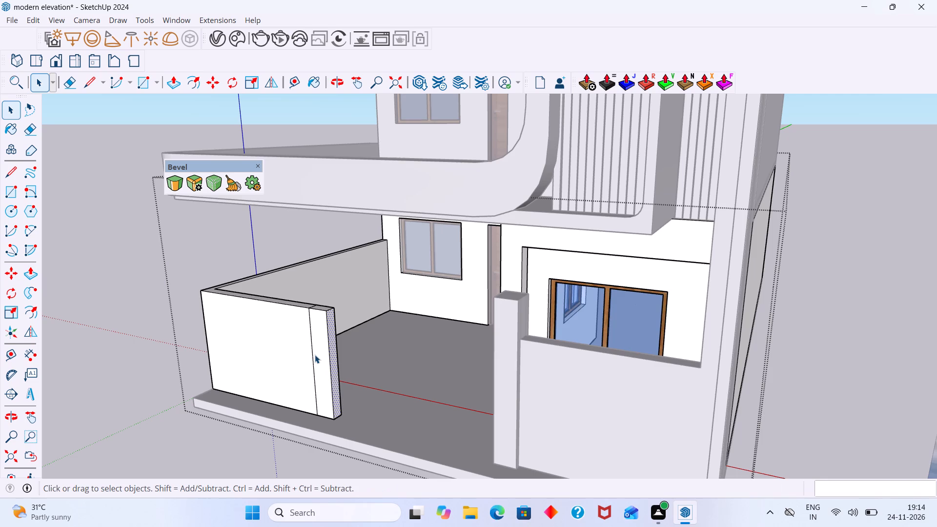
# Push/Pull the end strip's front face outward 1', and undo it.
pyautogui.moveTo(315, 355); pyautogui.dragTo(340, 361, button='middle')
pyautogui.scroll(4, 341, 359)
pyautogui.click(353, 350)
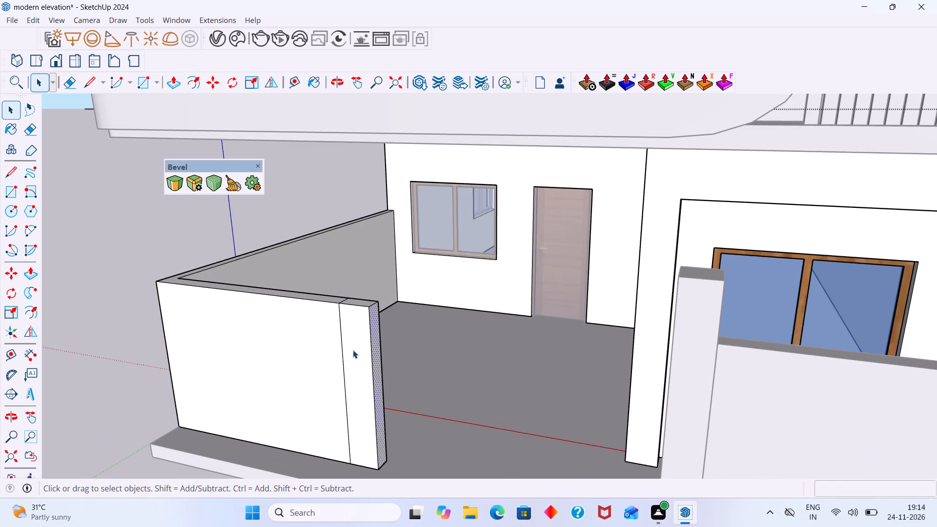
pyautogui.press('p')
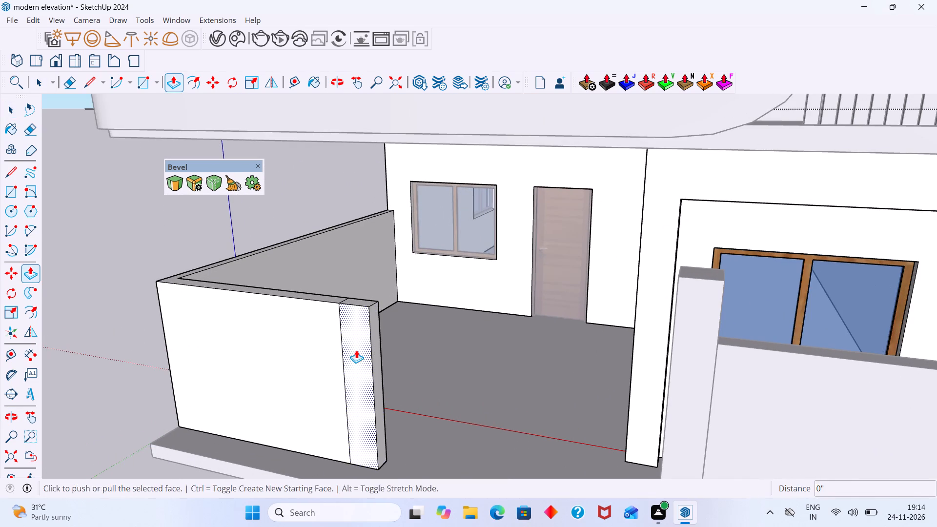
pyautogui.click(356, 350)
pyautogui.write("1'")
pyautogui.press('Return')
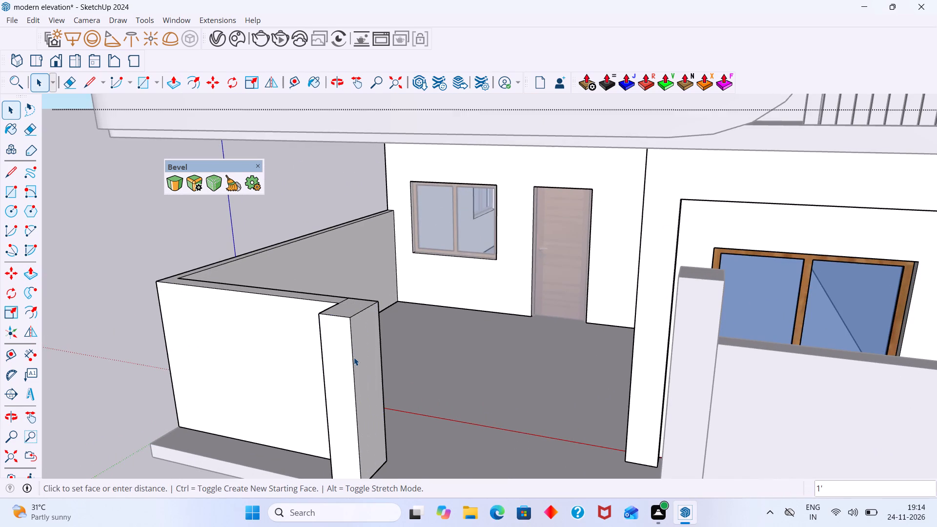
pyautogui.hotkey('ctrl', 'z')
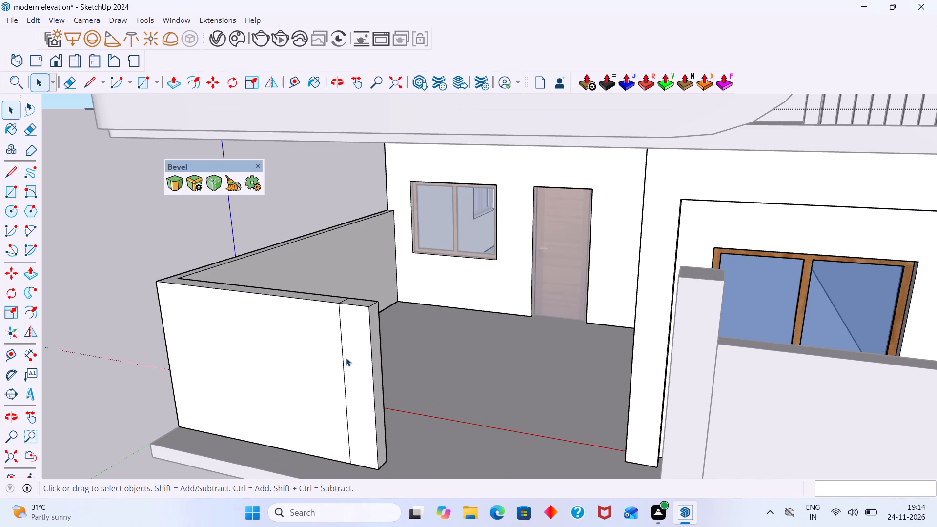
# Push/Pull the end strip's front face outward 3" as a gate pillar, aligned with the opposite pillar.
pyautogui.click(354, 359)
pyautogui.press('p')
pyautogui.click(355, 361)
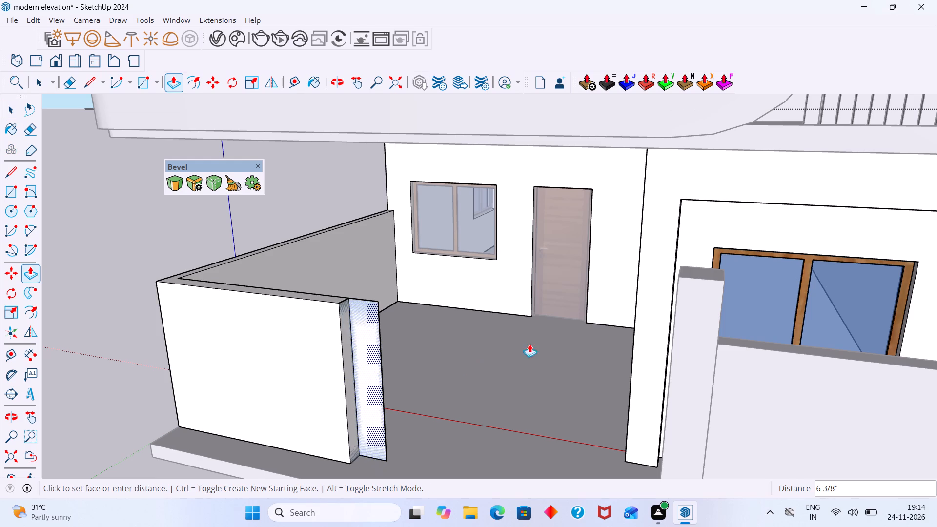
pyautogui.click(678, 280)
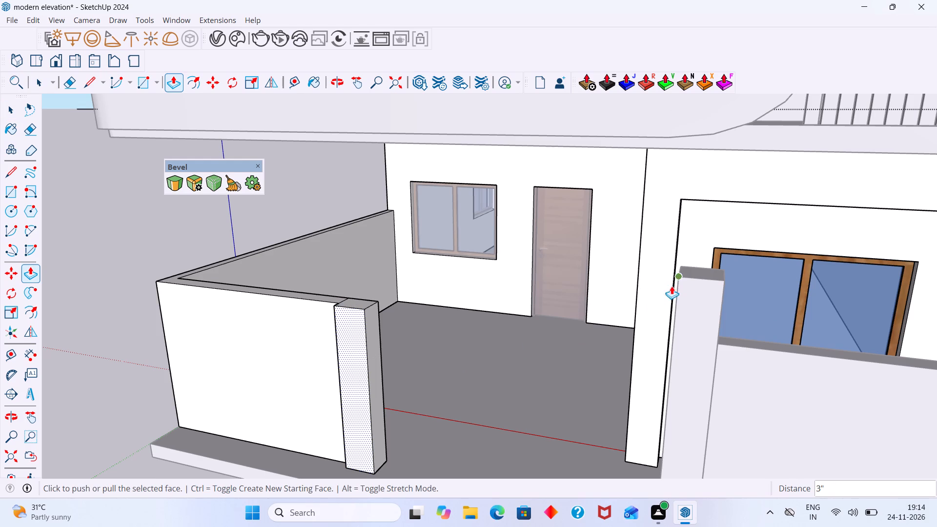
pyautogui.press('space')
# Examine the pillar at the front wall's free end against the opposite pillar across the porch opening.
pyautogui.scroll(-7, 481, 381)
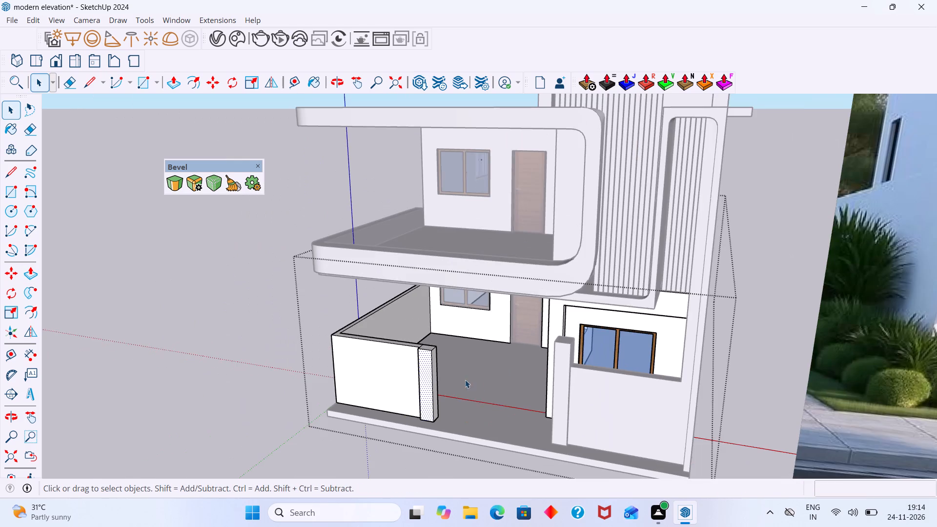
pyautogui.moveTo(451, 379); pyautogui.dragTo(439, 382, button='middle')
pyautogui.scroll(6, 417, 367)
pyautogui.scroll(-4, 602, 328)
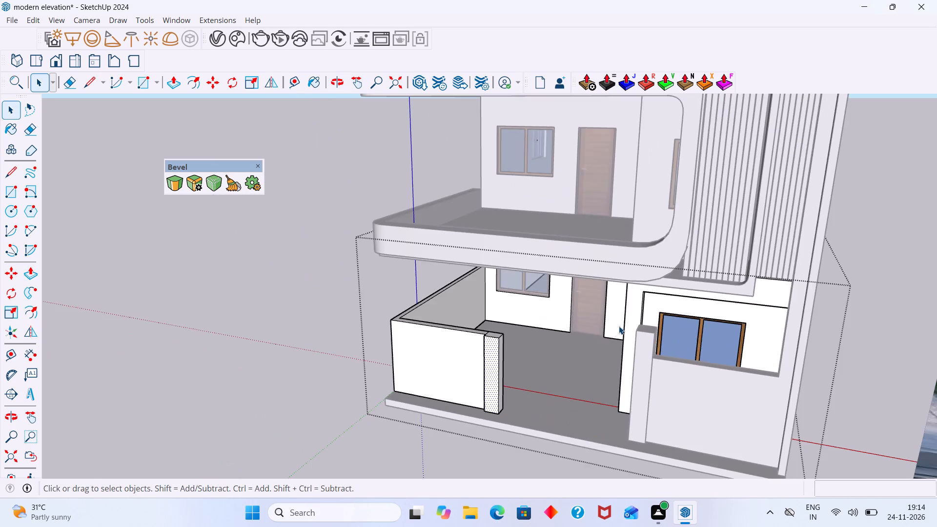
pyautogui.moveTo(630, 334); pyautogui.dragTo(935, 315, button='middle')
pyautogui.scroll(2, 713, 281)
pyautogui.moveTo(693, 280); pyautogui.dragTo(551, 304, button='middle')
pyautogui.scroll(3, 552, 325)
pyautogui.moveTo(555, 325); pyautogui.dragTo(356, 348, button='middle')
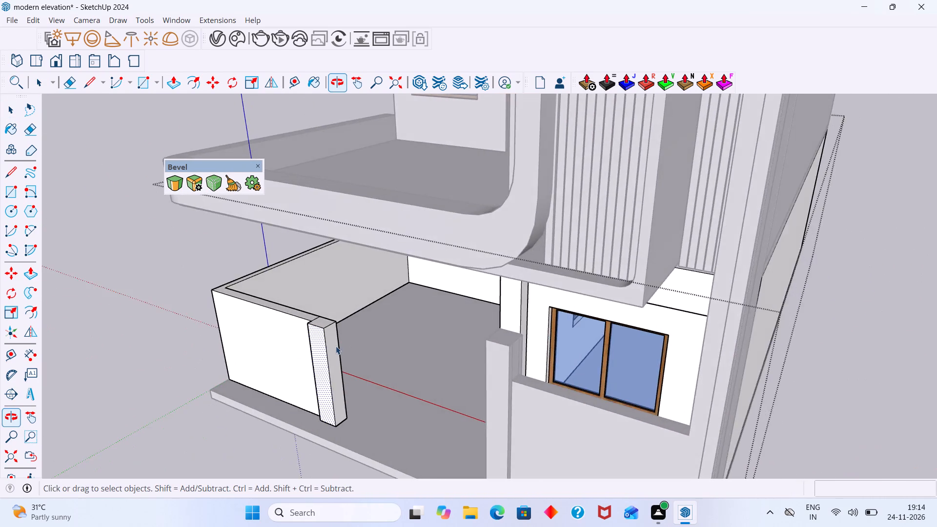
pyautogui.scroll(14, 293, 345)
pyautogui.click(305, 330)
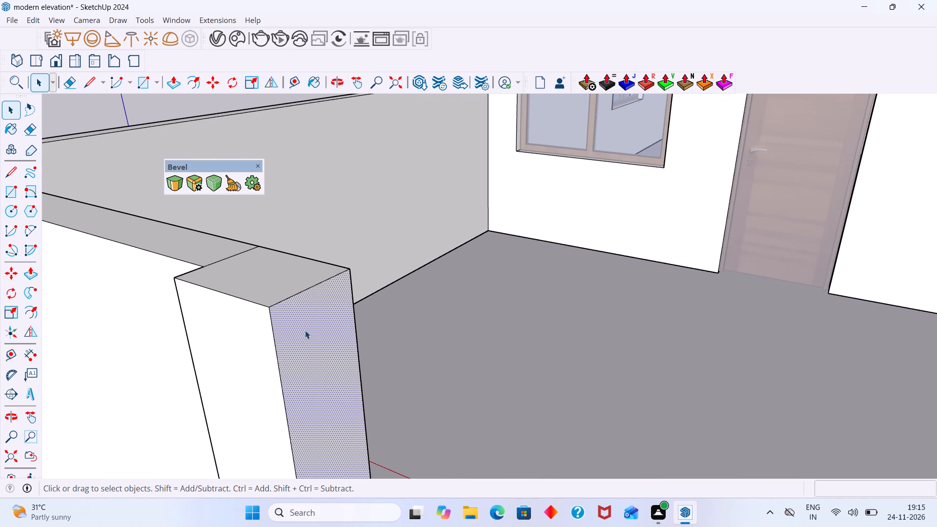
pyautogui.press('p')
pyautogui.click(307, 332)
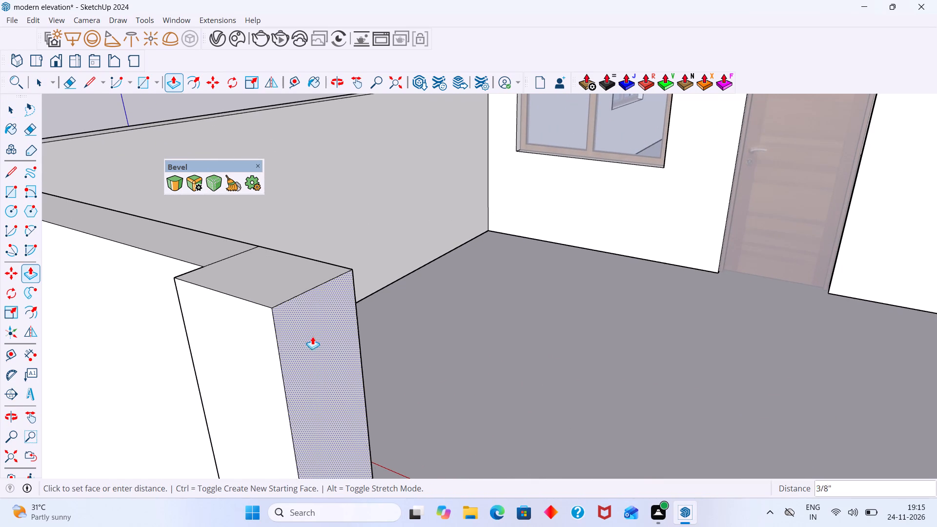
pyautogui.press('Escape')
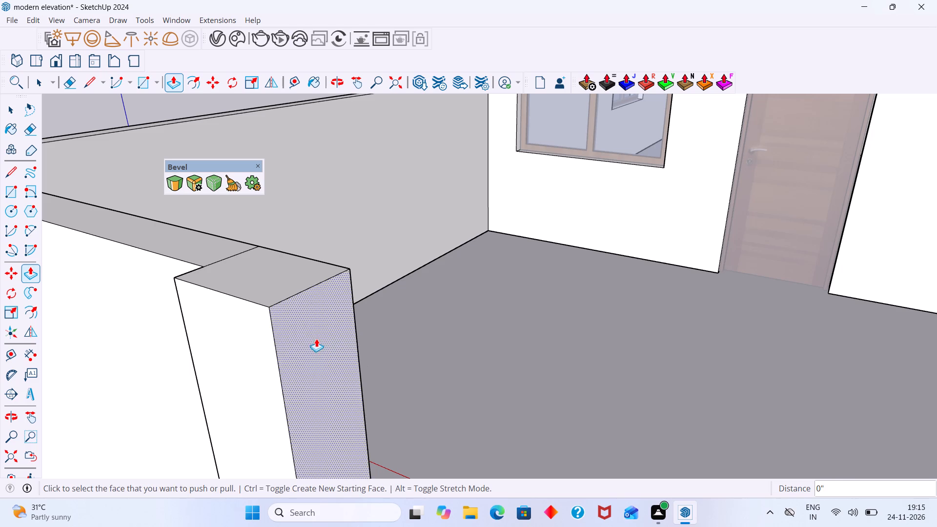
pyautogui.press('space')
# Push/Pull the gate pillar's top face up about 1' 8 3/4", level with the opposite pillar's top.
pyautogui.scroll(-18, 317, 340)
pyautogui.moveTo(322, 347); pyautogui.dragTo(353, 337, button='middle')
pyautogui.scroll(2, 341, 333)
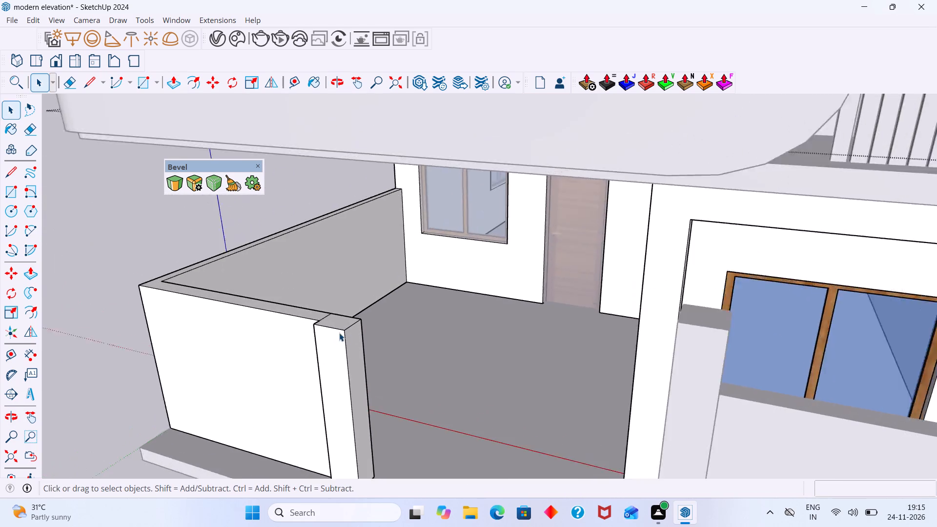
pyautogui.scroll(10, 339, 333)
pyautogui.doubleClick(339, 318)
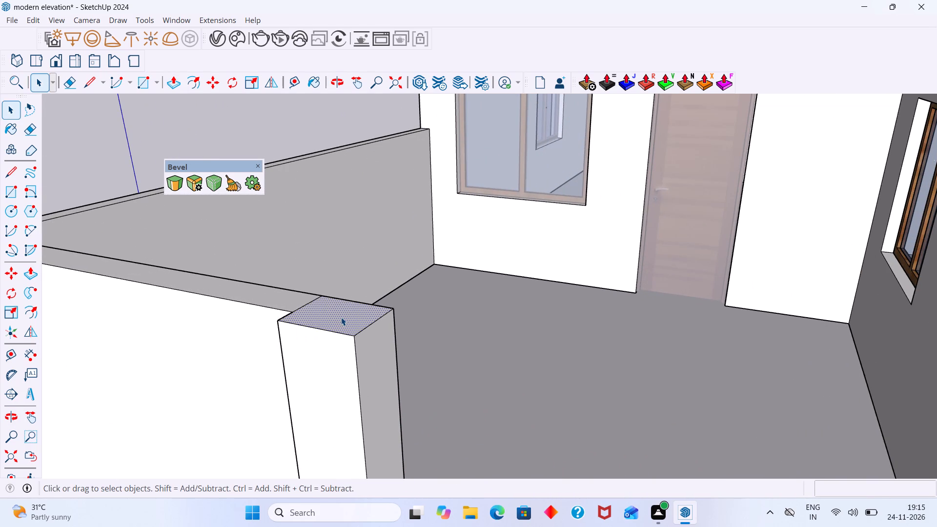
pyautogui.press('p')
pyautogui.click(341, 317)
pyautogui.scroll(-4, 335, 293)
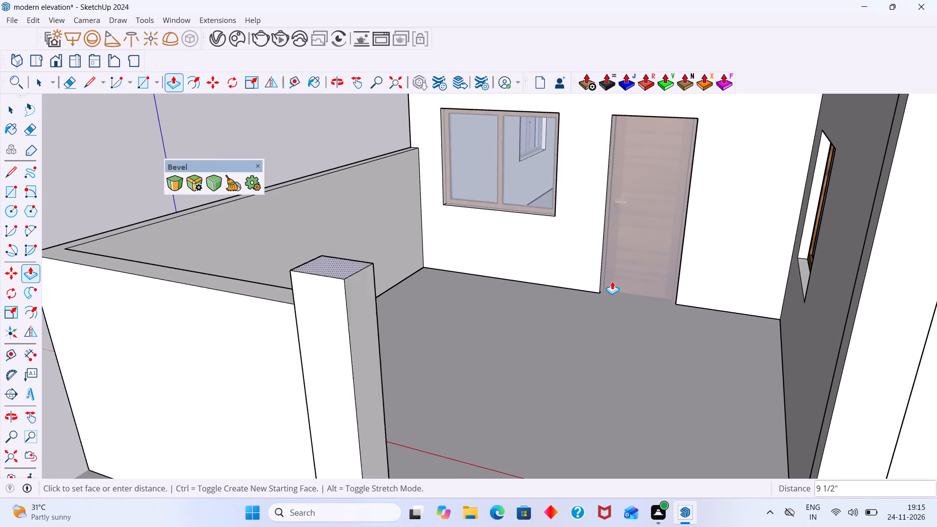
pyautogui.scroll(-9, 612, 281)
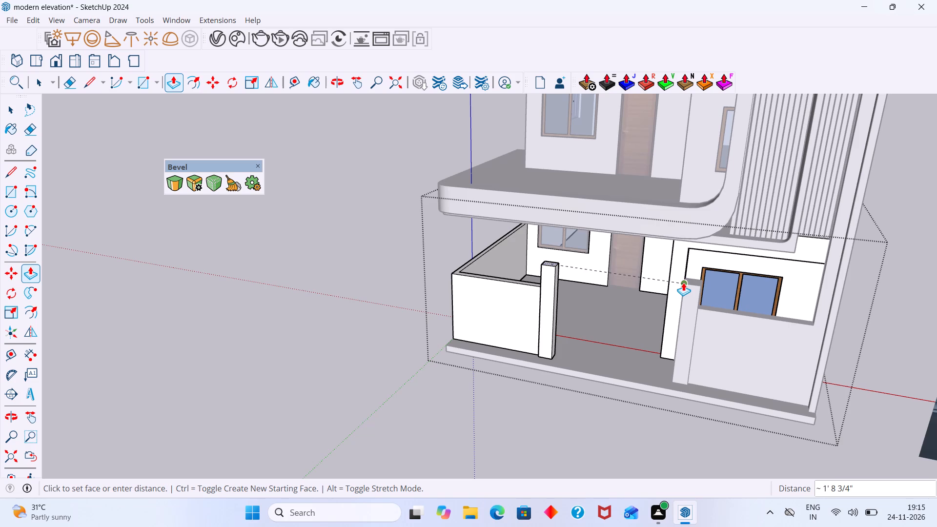
pyautogui.click(683, 283)
pyautogui.press('space')
pyautogui.click(538, 421)
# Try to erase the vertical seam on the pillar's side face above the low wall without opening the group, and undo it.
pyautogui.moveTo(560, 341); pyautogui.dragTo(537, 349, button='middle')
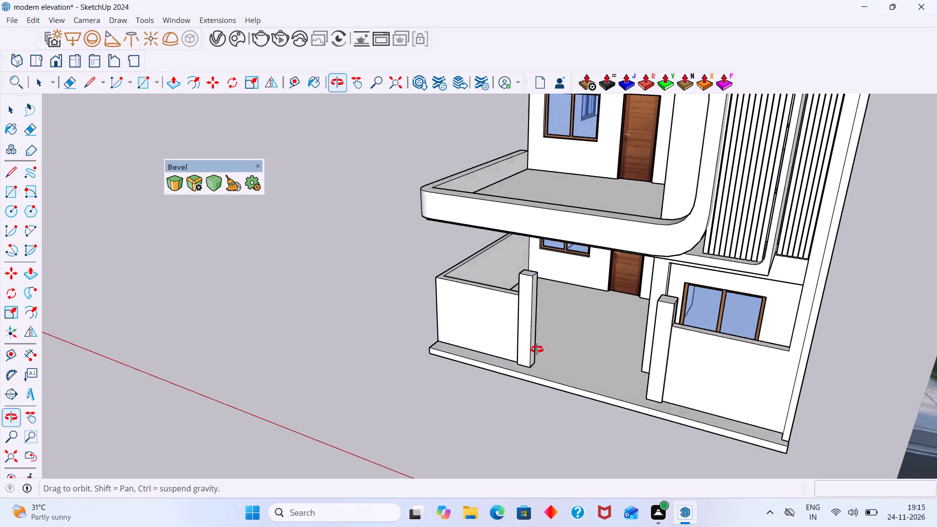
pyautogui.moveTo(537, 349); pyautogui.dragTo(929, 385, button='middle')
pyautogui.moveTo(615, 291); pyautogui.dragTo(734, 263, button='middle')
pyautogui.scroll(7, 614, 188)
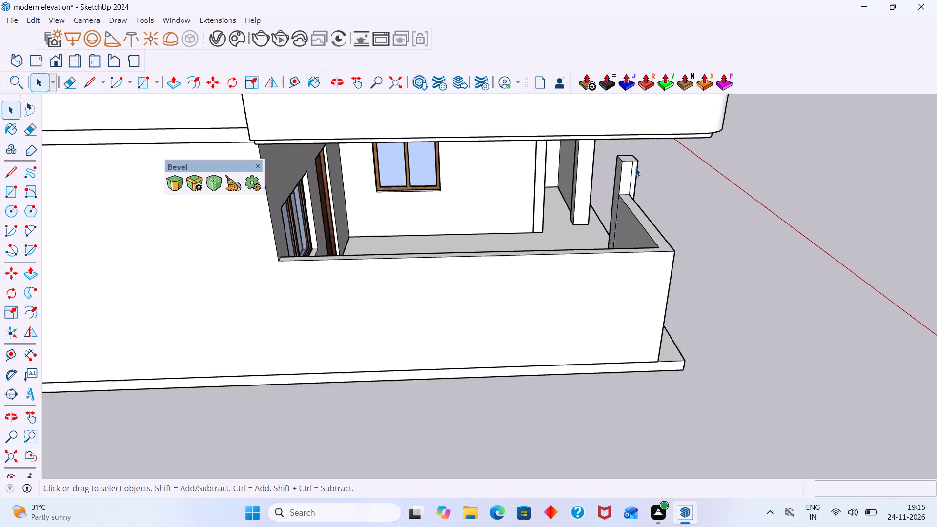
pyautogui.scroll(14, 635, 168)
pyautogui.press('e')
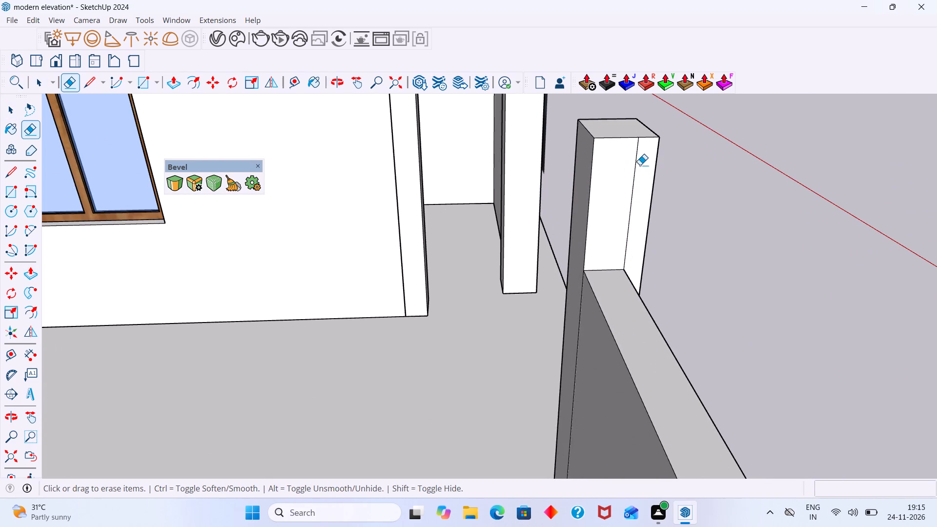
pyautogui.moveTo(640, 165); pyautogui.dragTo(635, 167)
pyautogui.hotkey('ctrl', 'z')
# Open the wall group and erase the vertical seam on the pillar's side face above the low wall.
pyautogui.press('space')
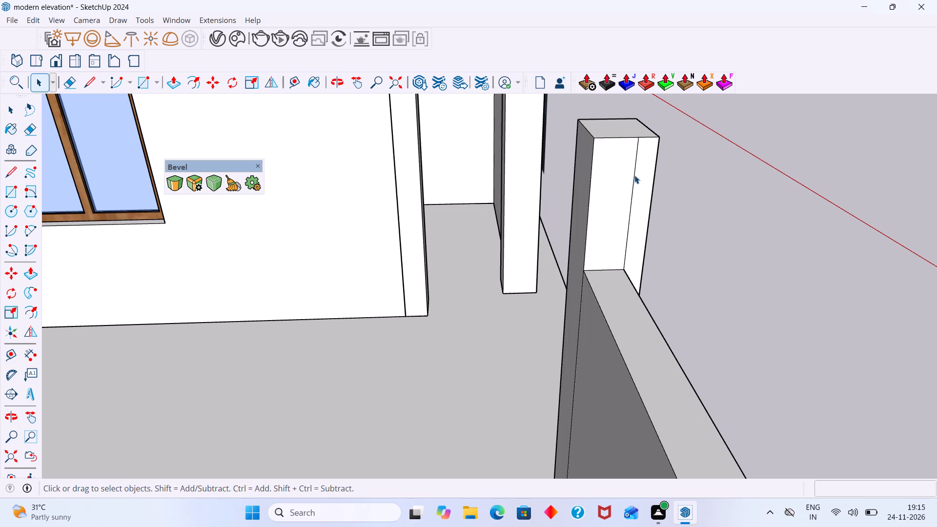
pyautogui.doubleClick(634, 176)
pyautogui.click(648, 179)
pyautogui.click(643, 179)
pyautogui.click(634, 182)
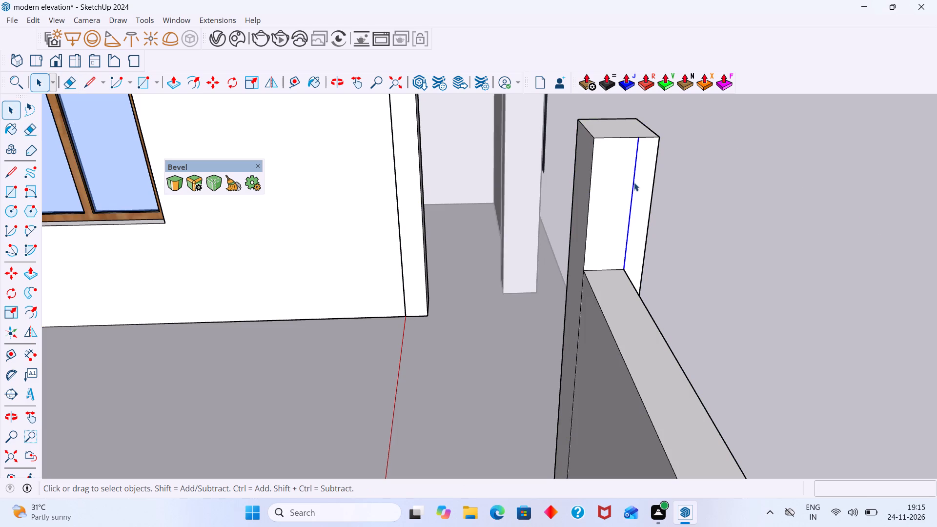
pyautogui.press('e')
pyautogui.moveTo(644, 193); pyautogui.dragTo(631, 196)
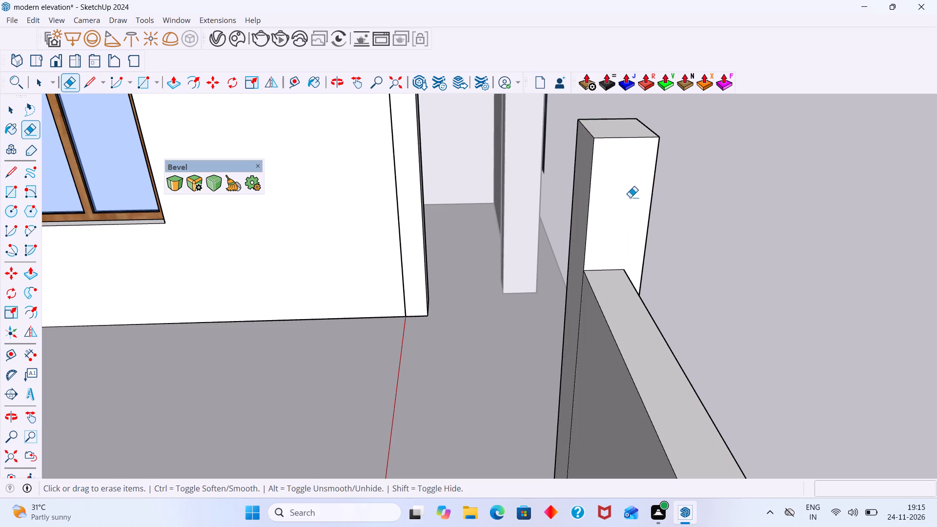
pyautogui.press('space')
pyautogui.click(728, 213)
# Push/Pull the pillar's back face, on the house side, outward 3" inside the wall group.
pyautogui.moveTo(611, 229); pyautogui.dragTo(671, 226, button='middle')
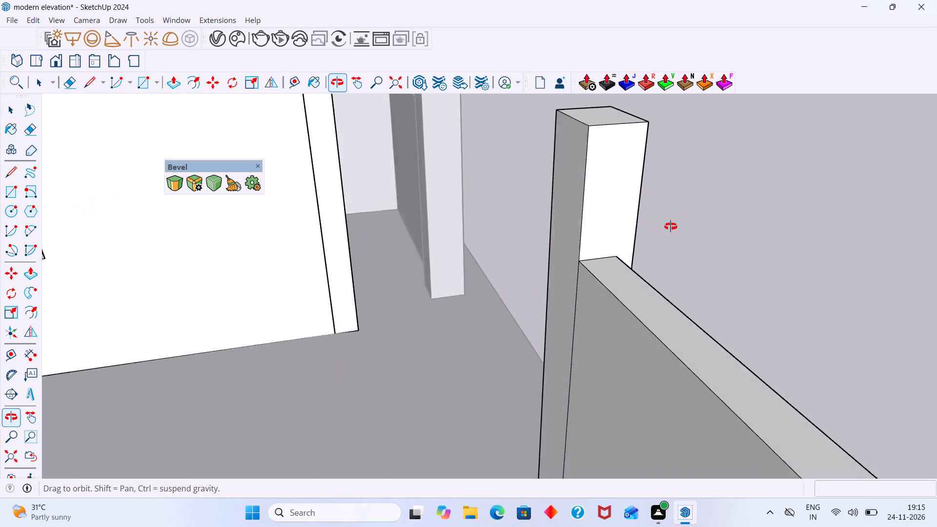
pyautogui.moveTo(671, 226); pyautogui.dragTo(681, 224, button='middle')
pyautogui.scroll(3, 567, 222)
pyautogui.doubleClick(567, 222)
pyautogui.click(575, 224)
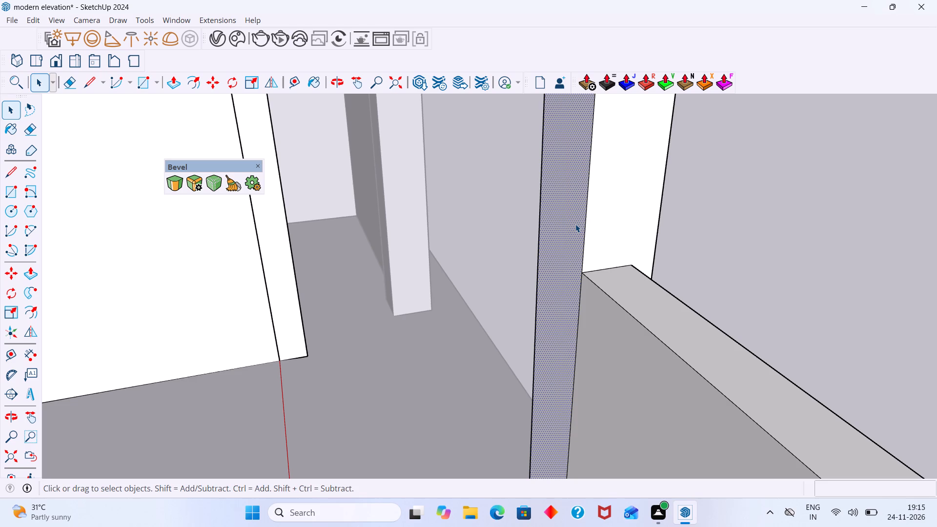
pyautogui.press('p')
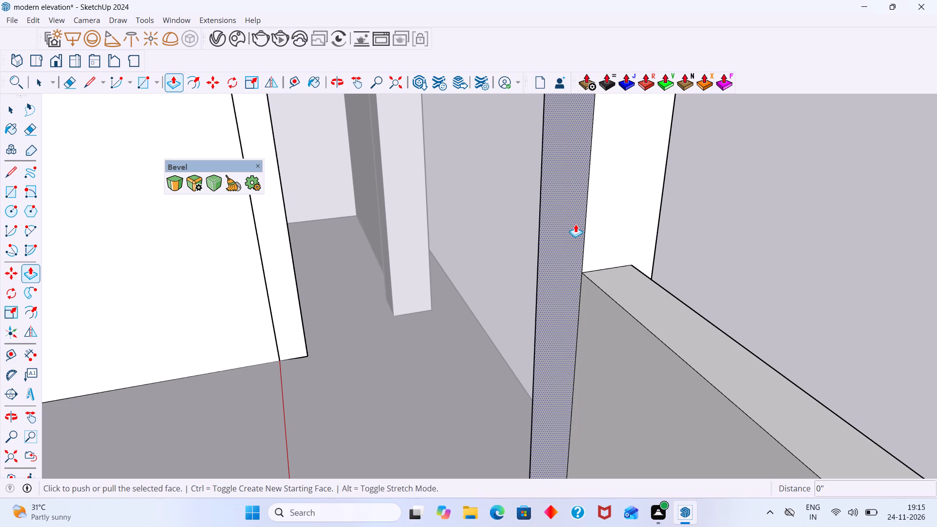
pyautogui.press('3')
pyautogui.hotkey('shift', '"')
pyautogui.press('Return')
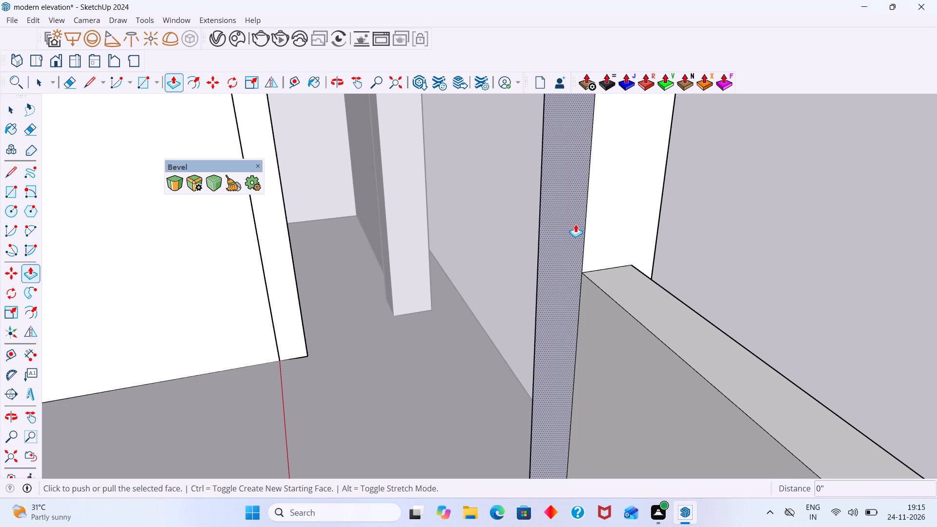
pyautogui.click(575, 224)
pyautogui.write('3"')
pyautogui.press('Return')
pyautogui.press('space')
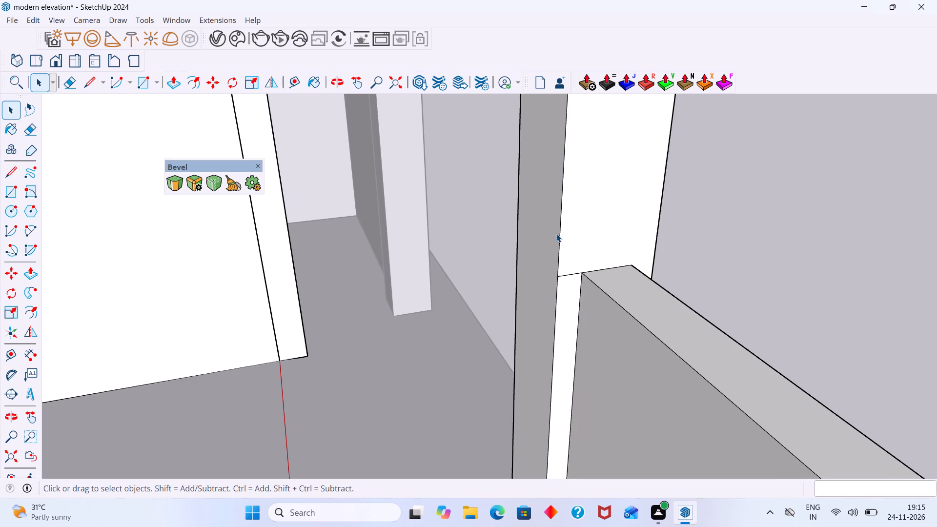
# Erase the short horizontal seam on the pillar's side face at wall-top level and leave the wall group.
pyautogui.scroll(-7, 556, 234)
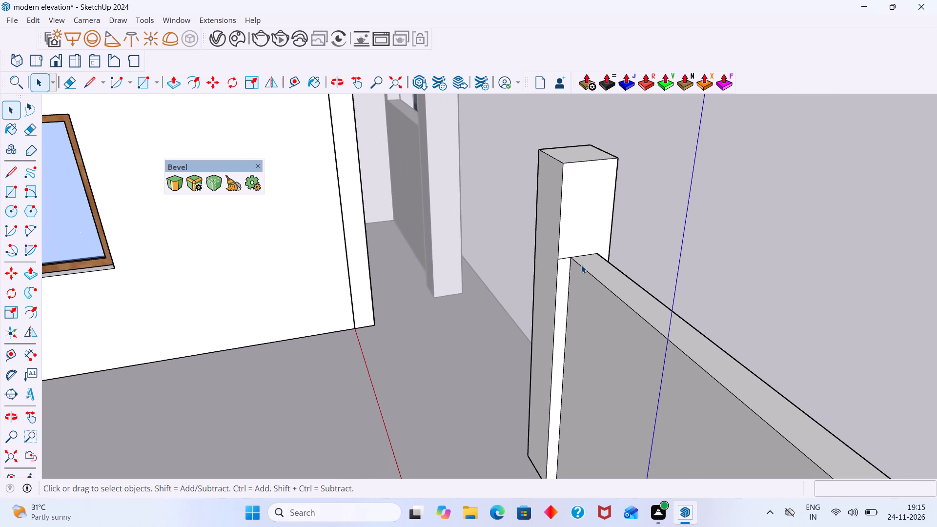
pyautogui.press('e')
pyautogui.scroll(6, 581, 265)
pyautogui.moveTo(558, 248); pyautogui.dragTo(557, 263)
pyautogui.scroll(-7, 557, 263)
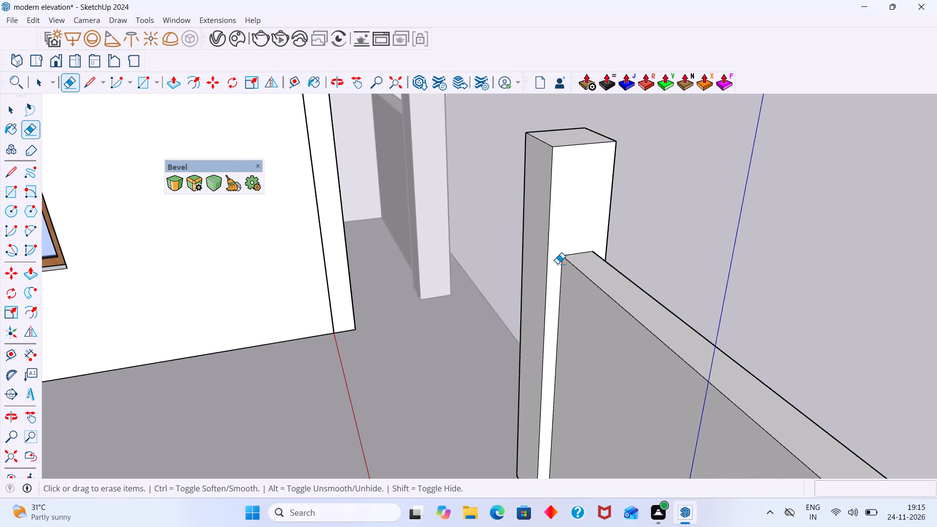
pyautogui.scroll(-12, 557, 263)
pyautogui.press('space')
pyautogui.click(683, 277)
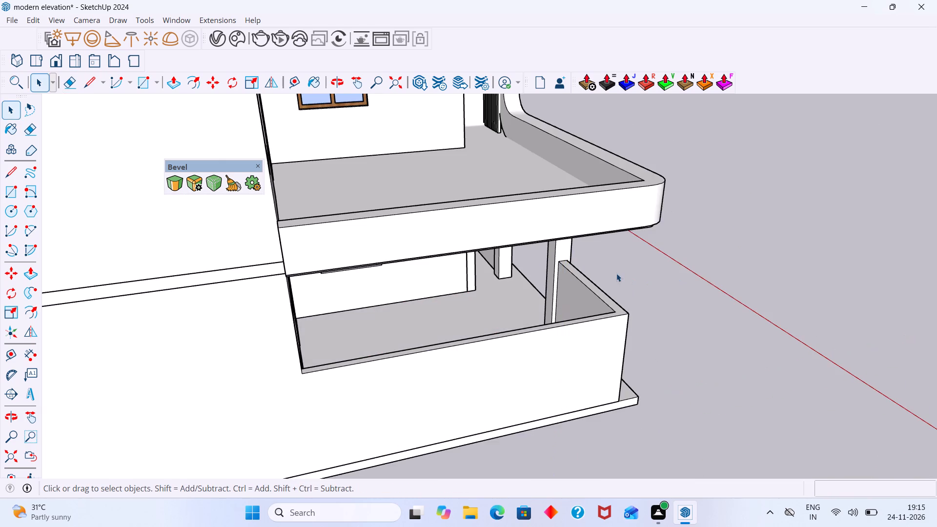
# Push/Pull the opposite gate pillar's back face outward by the same 3" inside its group, and leave the group.
pyautogui.moveTo(613, 271); pyautogui.dragTo(569, 221, button='middle')
pyautogui.scroll(10, 529, 224)
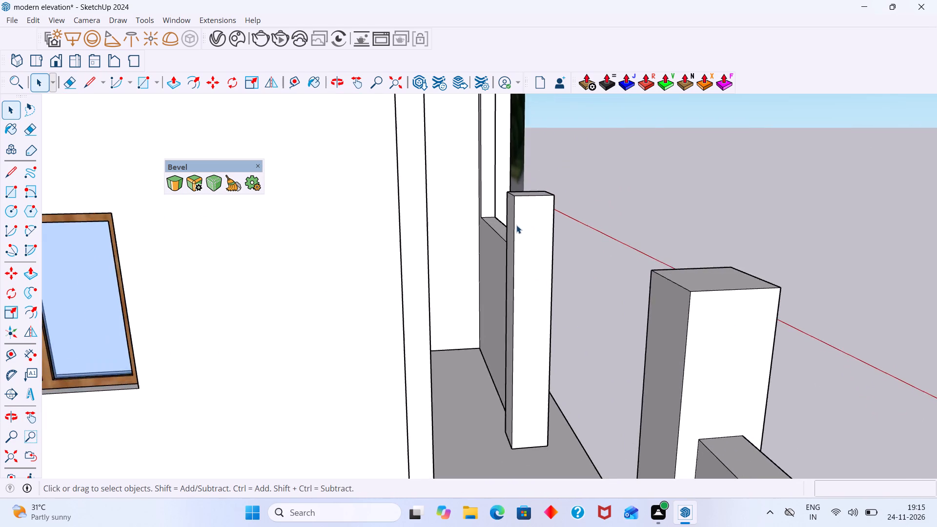
pyautogui.moveTo(515, 225); pyautogui.dragTo(572, 226, button='middle')
pyautogui.scroll(14, 601, 229)
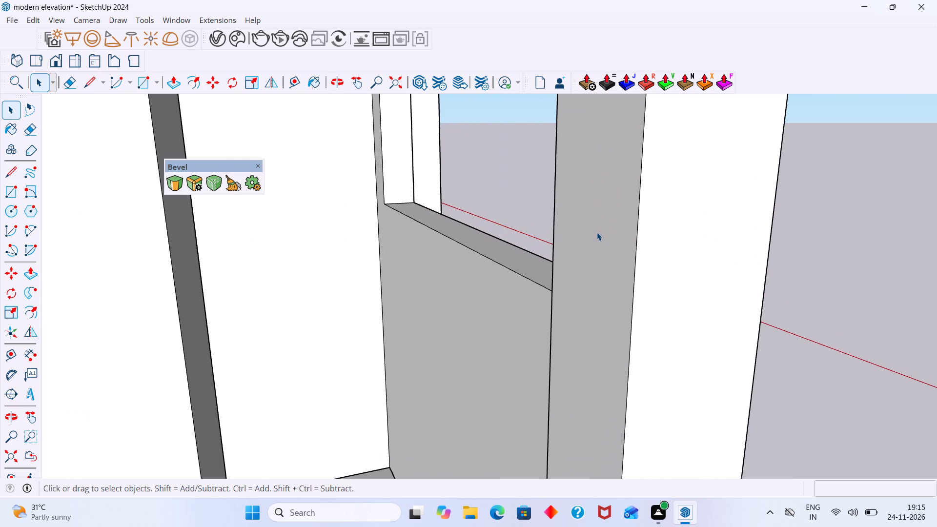
pyautogui.doubleClick(597, 232)
pyautogui.click(599, 241)
pyautogui.press('p')
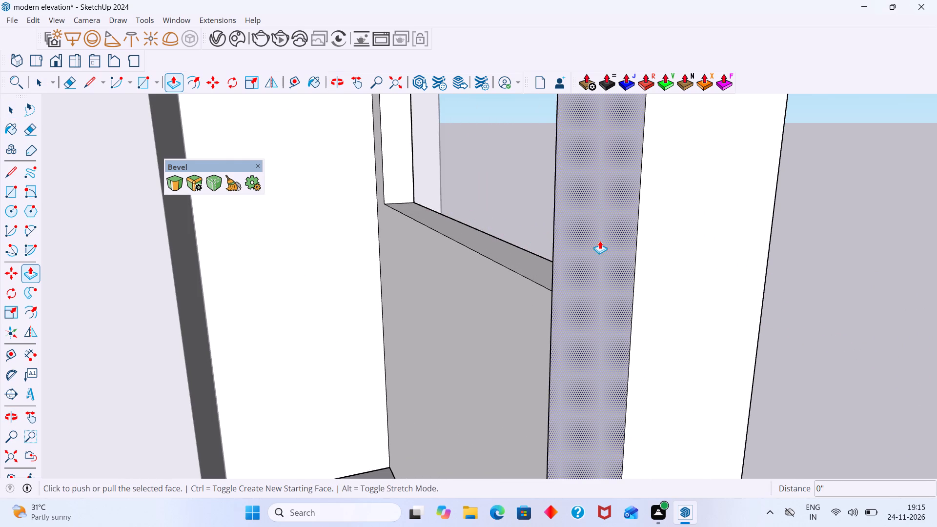
pyautogui.doubleClick(600, 241)
pyautogui.press('space')
pyautogui.scroll(-7, 601, 241)
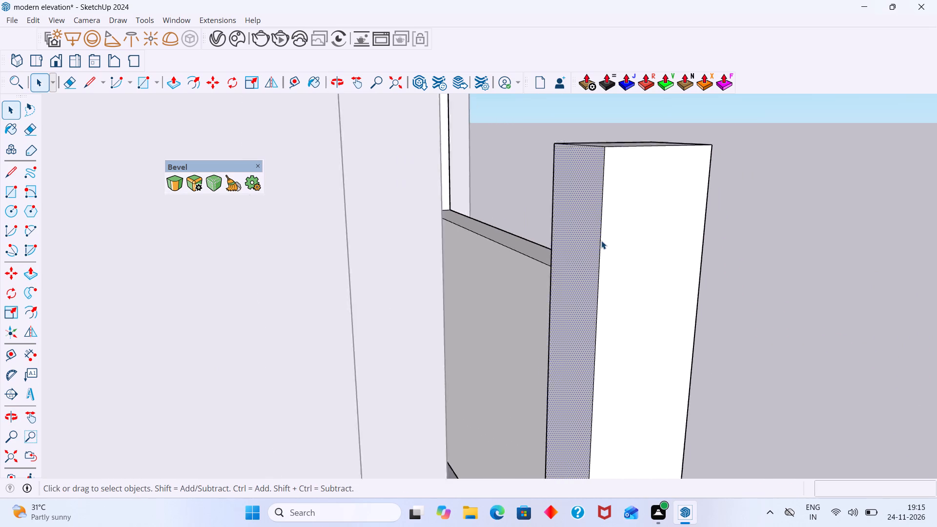
pyautogui.scroll(-12, 601, 241)
pyautogui.moveTo(598, 255); pyautogui.dragTo(599, 233, button='middle')
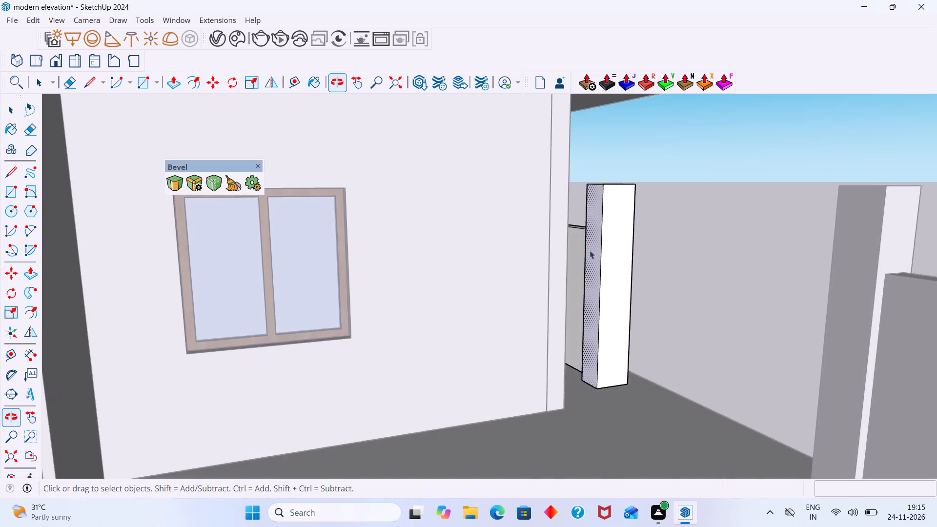
pyautogui.scroll(20, 587, 257)
pyautogui.scroll(2, 587, 257)
pyautogui.moveTo(572, 251); pyautogui.dragTo(642, 279, button='middle')
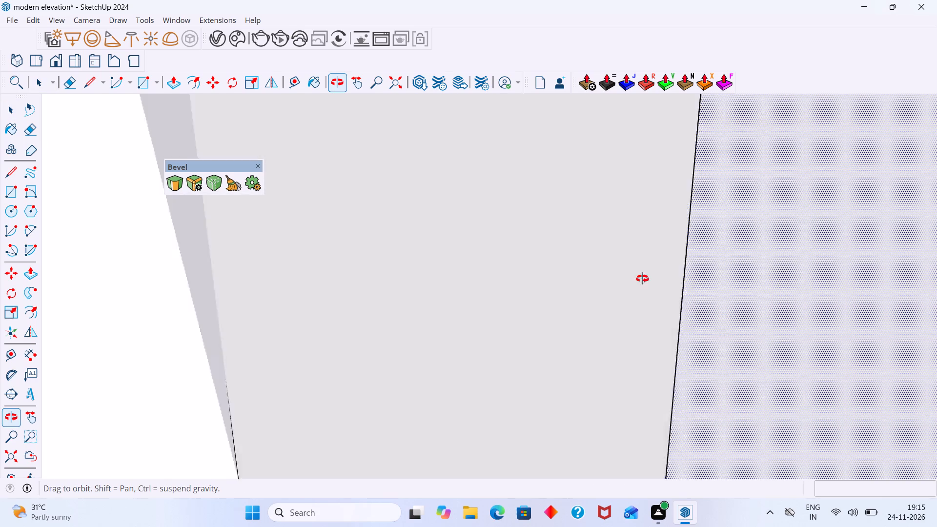
pyautogui.moveTo(642, 279); pyautogui.dragTo(659, 298, button='middle')
pyautogui.scroll(-20, 658, 291)
pyautogui.scroll(-20, 658, 291)
pyautogui.scroll(-4, 658, 291)
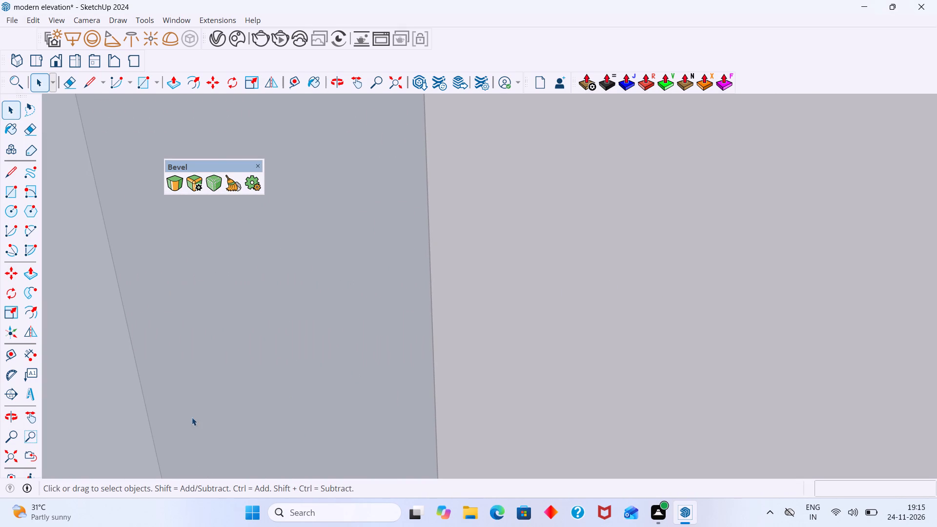
pyautogui.click(14, 458)
pyautogui.scroll(-4, 381, 376)
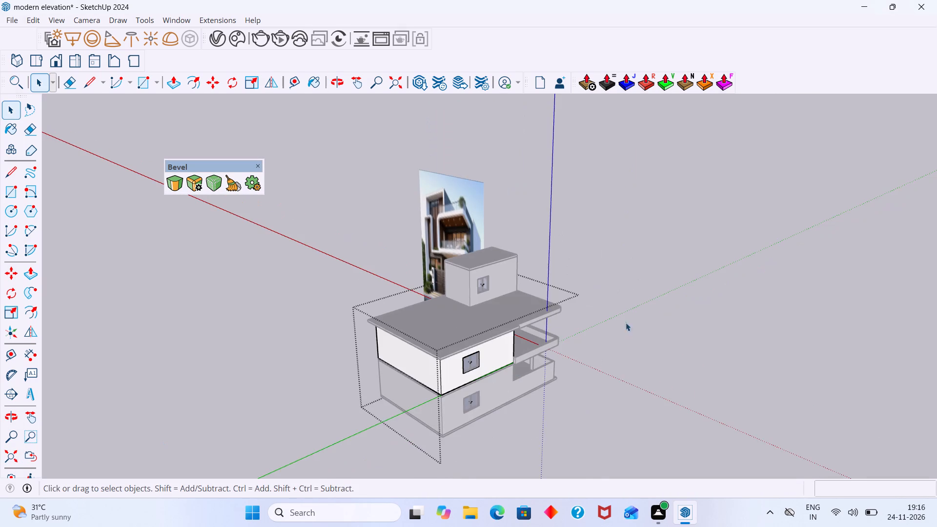
pyautogui.click(704, 284)
# Examine the house front with both gate pillars against the reference image.
pyautogui.moveTo(642, 303); pyautogui.dragTo(227, 291, button='middle')
pyautogui.moveTo(395, 299); pyautogui.dragTo(317, 290, button='middle')
pyautogui.scroll(6, 373, 358)
pyautogui.scroll(-1, 425, 360)
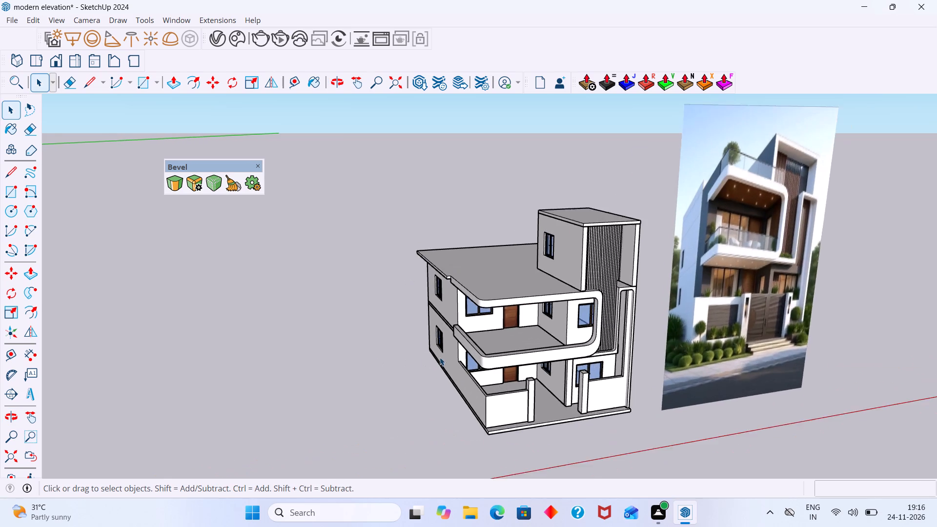
pyautogui.scroll(-2, 440, 357)
pyautogui.moveTo(472, 358); pyautogui.dragTo(237, 276, button='middle')
pyautogui.scroll(4, 331, 299)
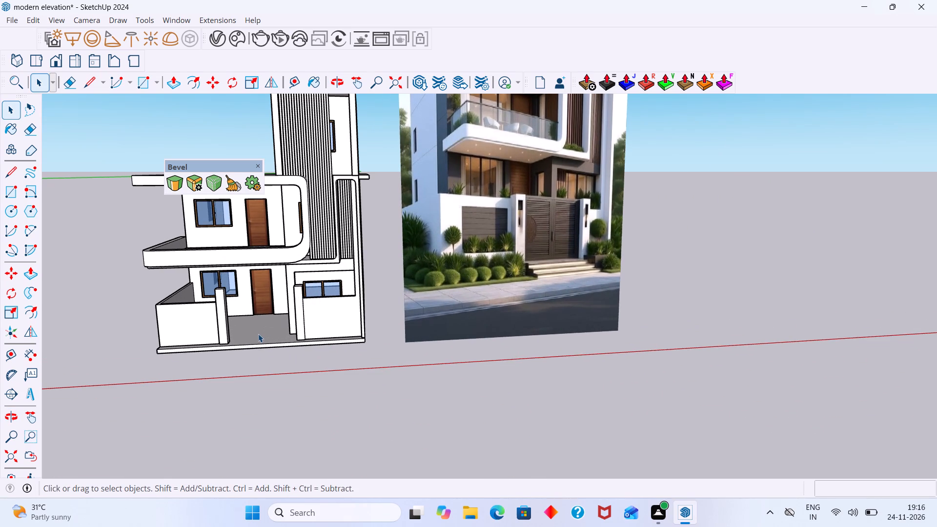
pyautogui.moveTo(253, 353); pyautogui.dragTo(399, 344, button='middle')
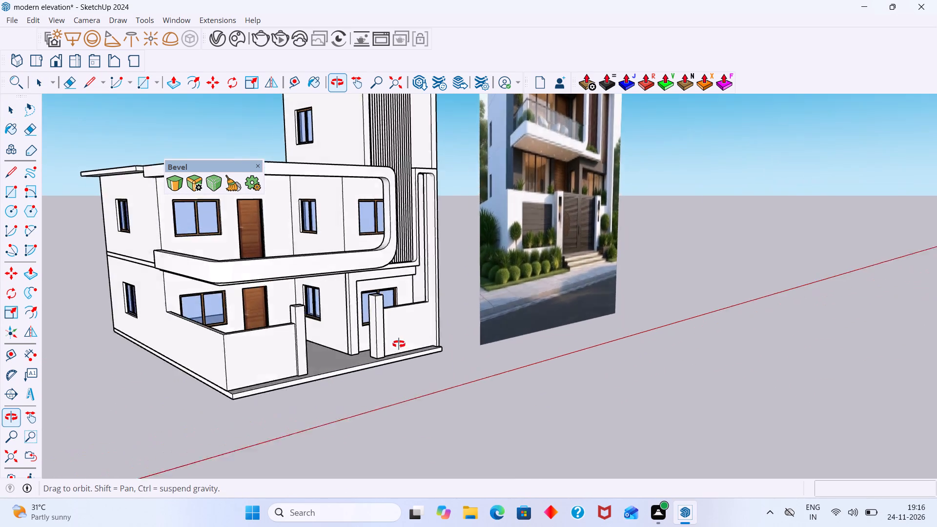
pyautogui.moveTo(399, 344); pyautogui.dragTo(434, 343, button='middle')
# Open the base slab group and Push/Pull its front edge face back 1' 9 11/16" toward the low front wall.
pyautogui.scroll(9, 404, 385)
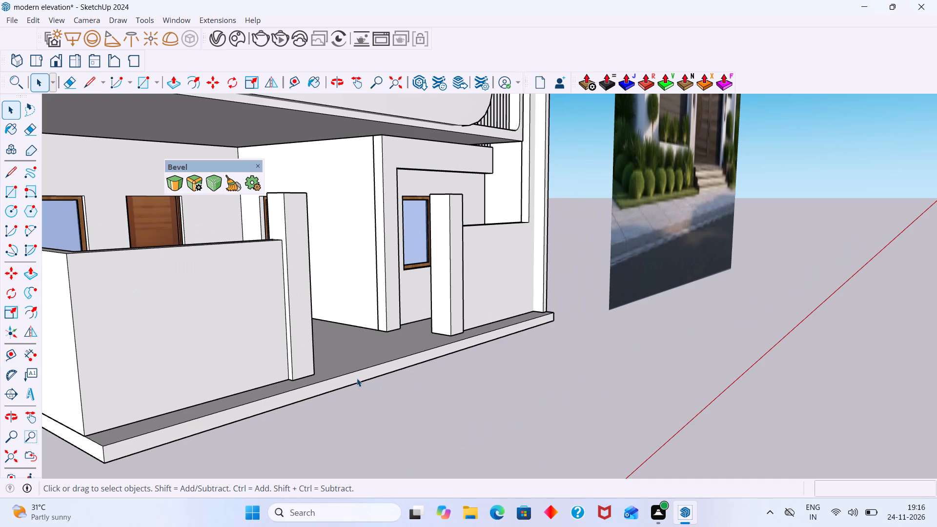
pyautogui.click(355, 378)
pyautogui.scroll(3, 355, 378)
pyautogui.doubleClick(355, 378)
pyautogui.click(361, 378)
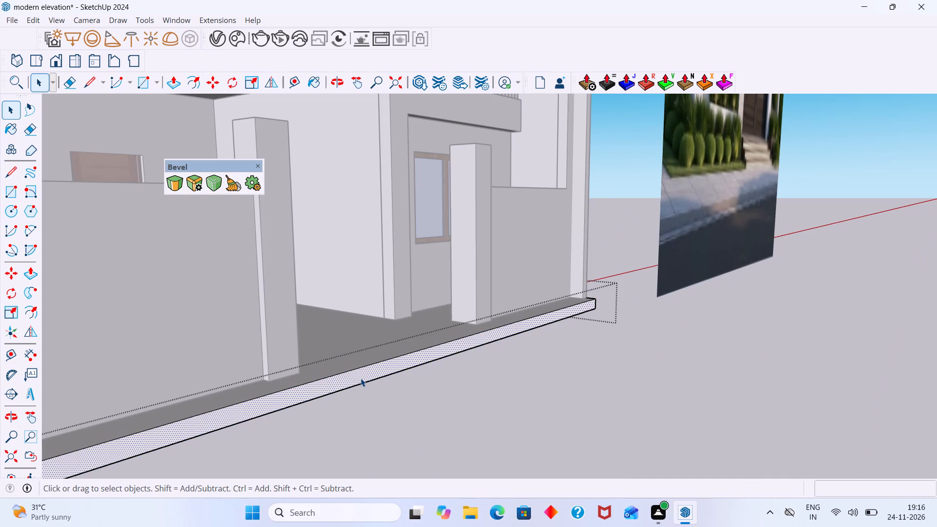
pyautogui.press('p')
pyautogui.click(361, 378)
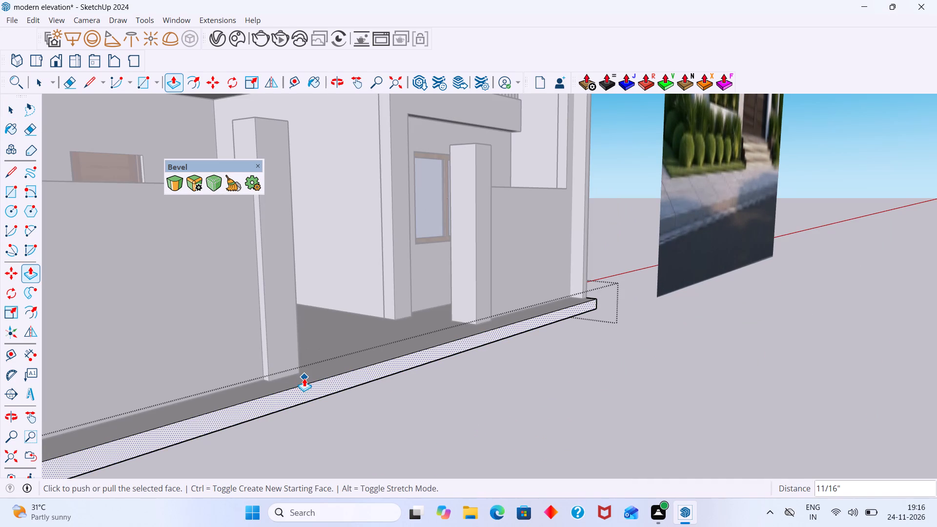
pyautogui.scroll(-6, 304, 378)
pyautogui.click(148, 431)
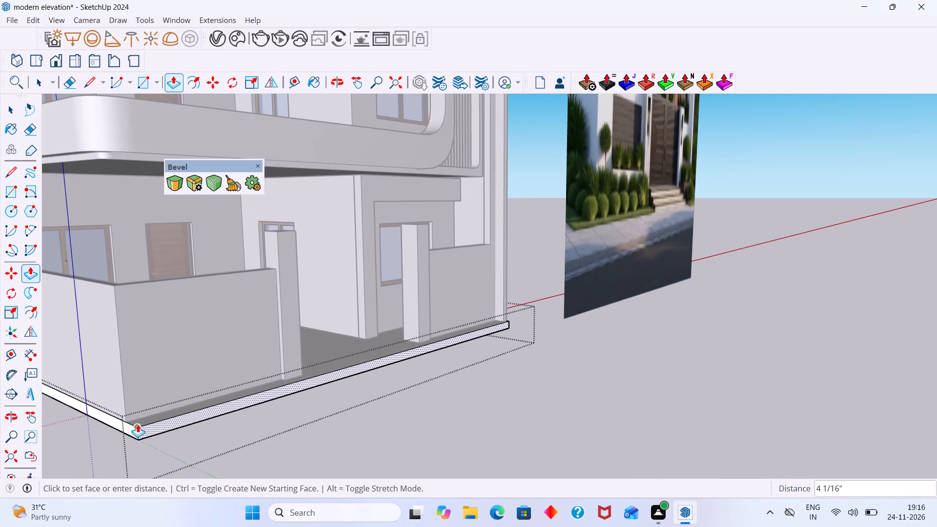
pyautogui.scroll(2, 123, 420)
pyautogui.click(122, 420)
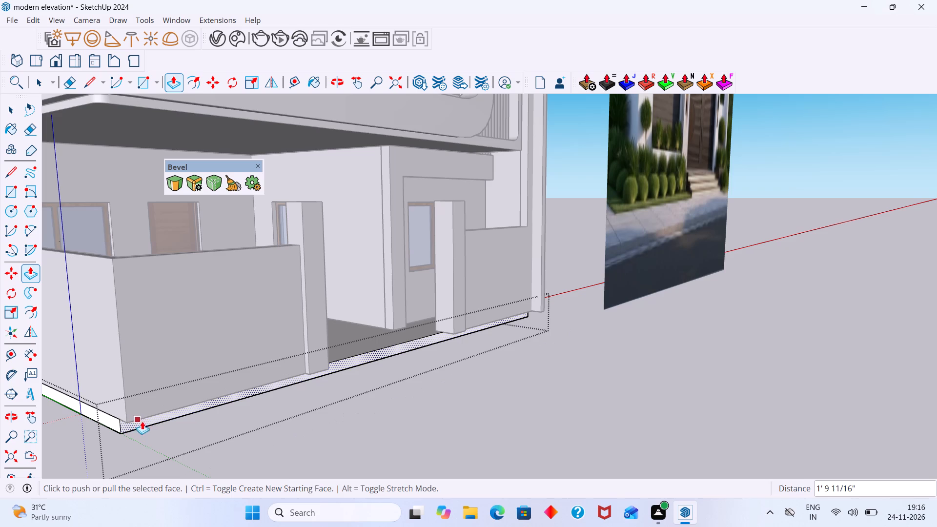
pyautogui.press('space')
pyautogui.click(332, 451)
pyautogui.moveTo(340, 404); pyautogui.dragTo(379, 328, button='middle')
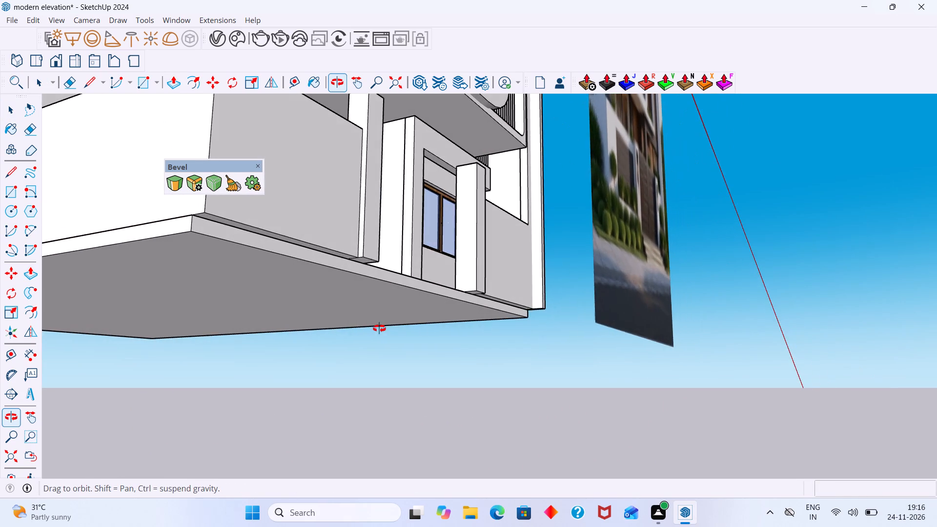
# Open the base slab group, Push/Pull its front edge face back 6 3/8" to the low front wall's corner, and leave the group.
pyautogui.moveTo(379, 328); pyautogui.dragTo(380, 328, button='middle')
pyautogui.scroll(8, 366, 259)
pyautogui.click(316, 265)
pyautogui.doubleClick(316, 263)
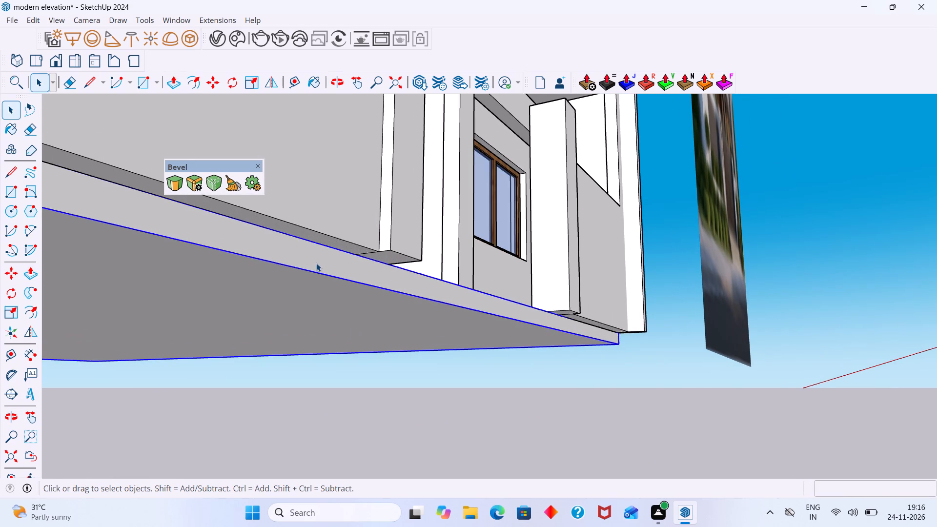
pyautogui.click(320, 261)
pyautogui.press('p')
pyautogui.click(320, 261)
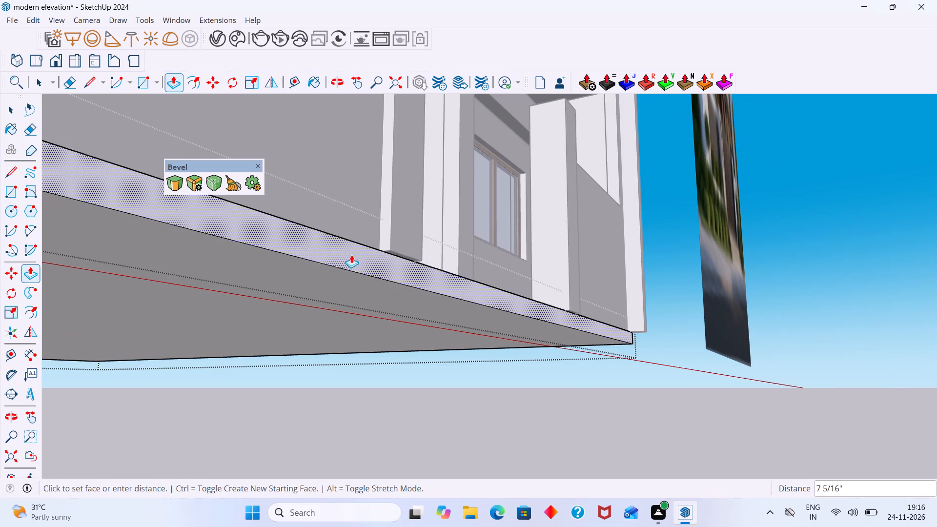
pyautogui.moveTo(367, 258); pyautogui.dragTo(483, 328, button='middle')
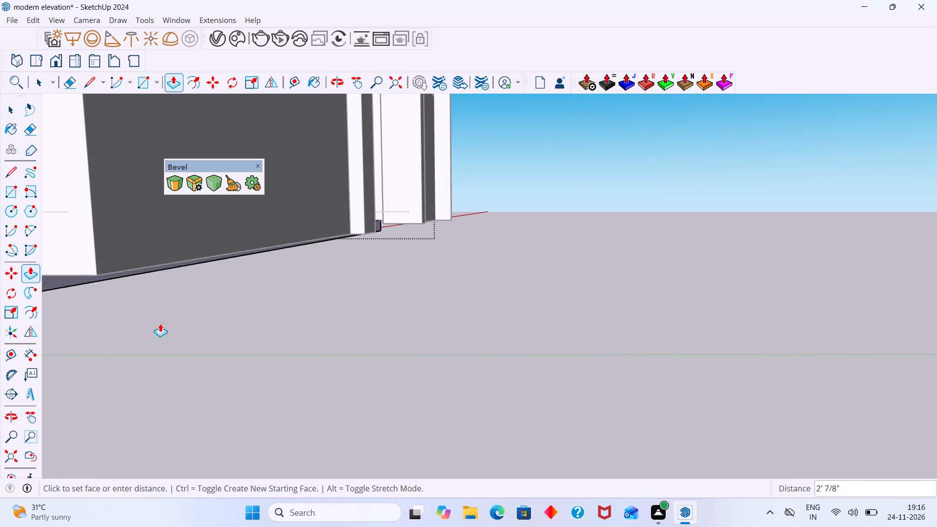
pyautogui.click(98, 274)
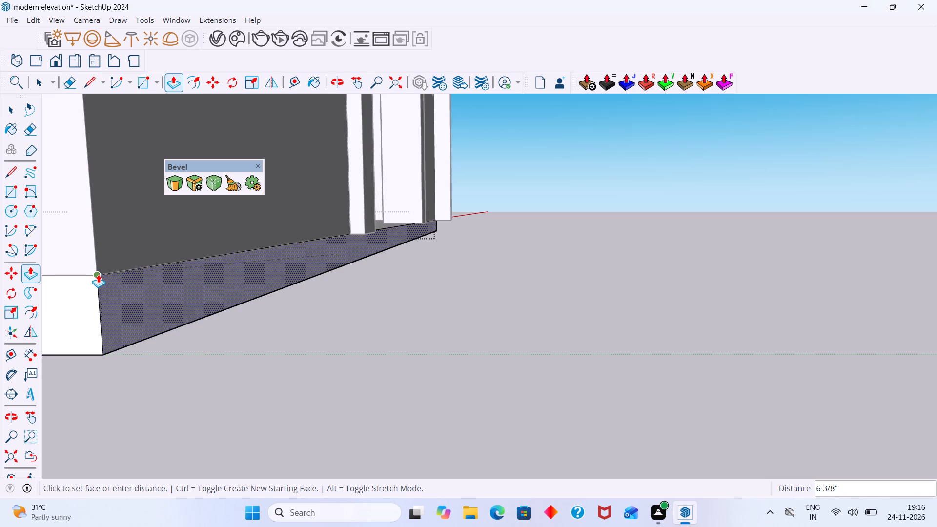
pyautogui.press('space')
pyautogui.click(546, 344)
# Reopen the base slab group, Push/Pull its front face outward 3" to the gate pillar's front corner, and leave the group.
pyautogui.moveTo(478, 314); pyautogui.dragTo(285, 336, button='middle')
pyautogui.scroll(-2, 349, 213)
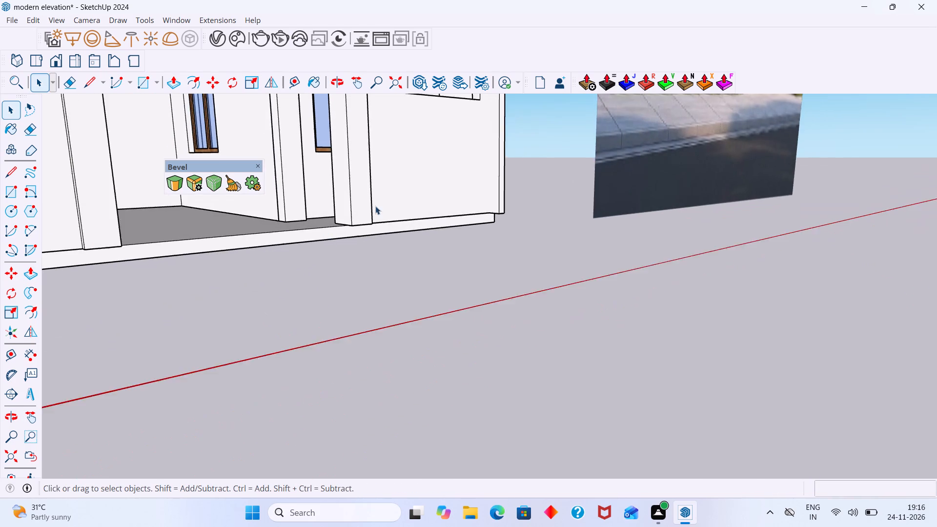
pyautogui.moveTo(350, 221); pyautogui.dragTo(371, 139, button='middle')
pyautogui.scroll(7, 378, 160)
pyautogui.scroll(-1, 369, 176)
pyautogui.scroll(5, 369, 177)
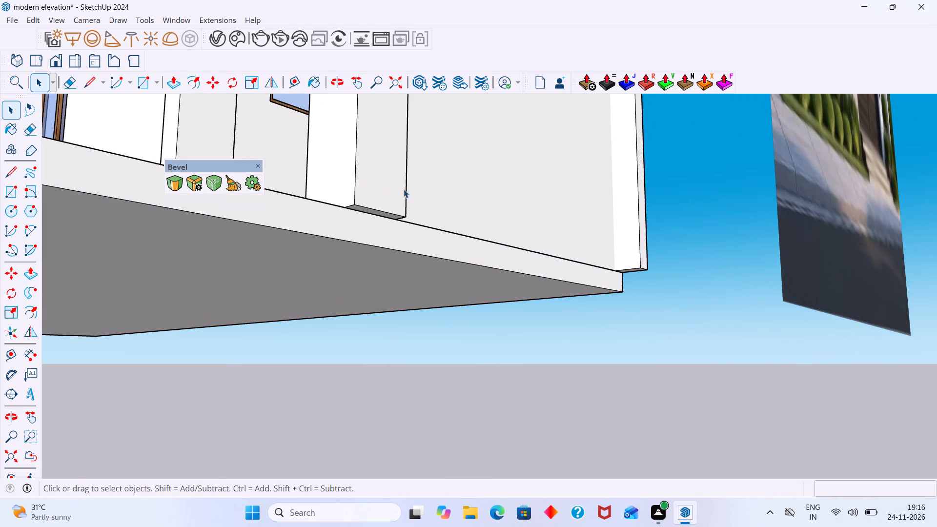
pyautogui.moveTo(502, 217); pyautogui.dragTo(486, 228, button='middle')
pyautogui.scroll(-12, 435, 241)
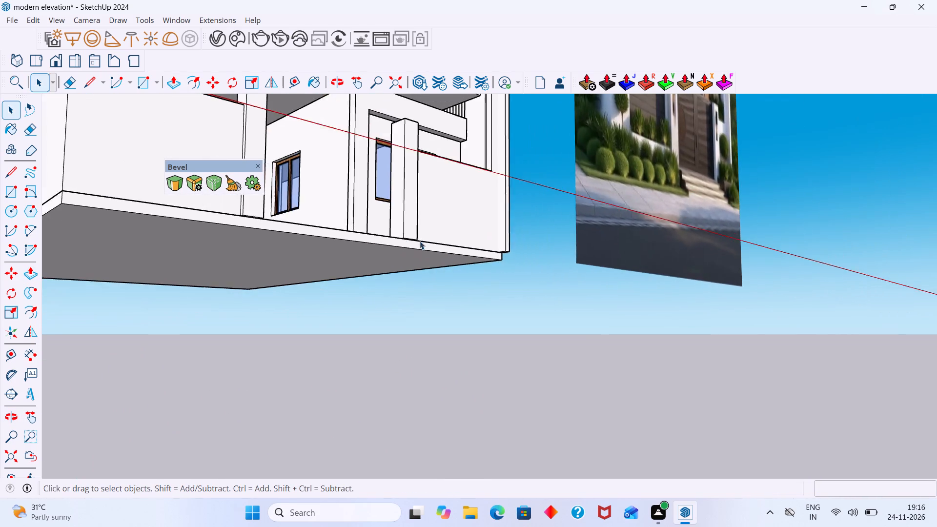
pyautogui.scroll(-9, 420, 241)
pyautogui.moveTo(384, 246); pyautogui.dragTo(346, 365, button='middle')
pyautogui.scroll(9, 346, 365)
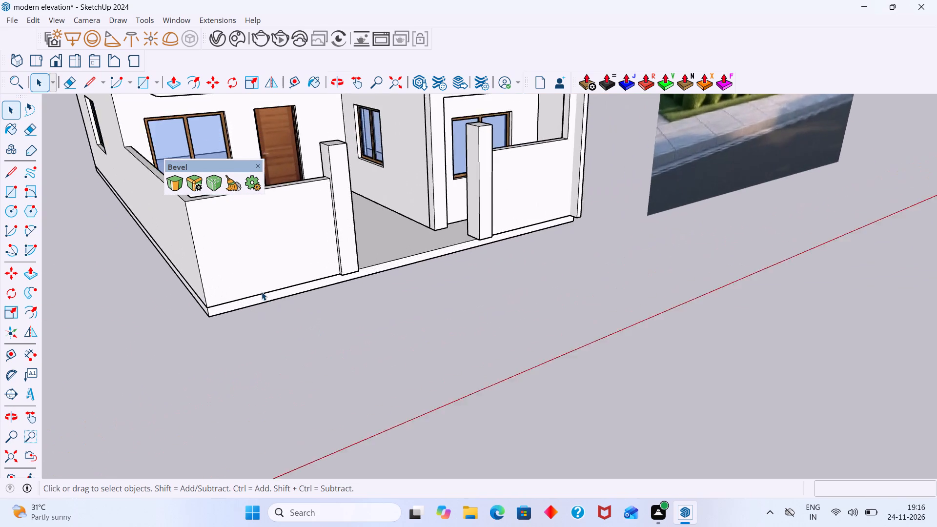
pyautogui.scroll(9, 262, 292)
pyautogui.doubleClick(274, 303)
pyautogui.click(292, 300)
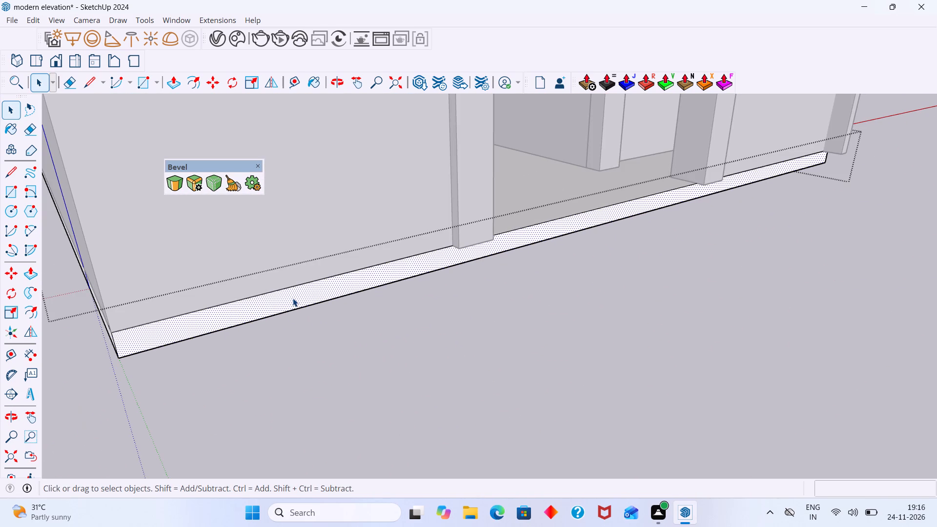
pyautogui.press('p')
pyautogui.click(293, 298)
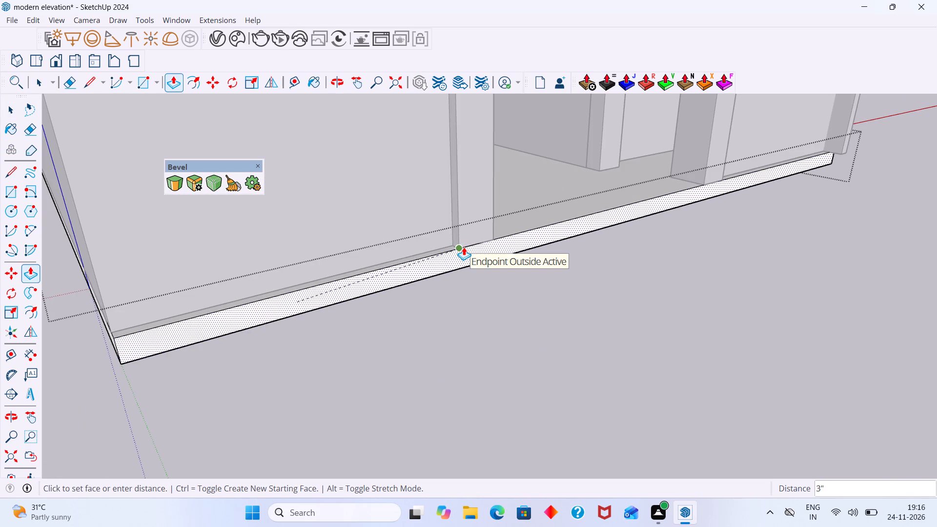
pyautogui.click(464, 247)
pyautogui.press('space')
pyautogui.click(607, 310)
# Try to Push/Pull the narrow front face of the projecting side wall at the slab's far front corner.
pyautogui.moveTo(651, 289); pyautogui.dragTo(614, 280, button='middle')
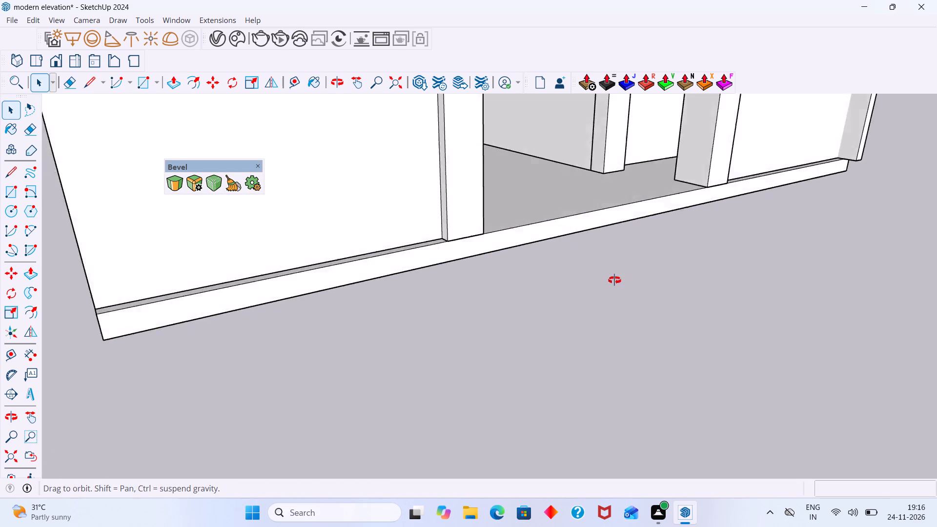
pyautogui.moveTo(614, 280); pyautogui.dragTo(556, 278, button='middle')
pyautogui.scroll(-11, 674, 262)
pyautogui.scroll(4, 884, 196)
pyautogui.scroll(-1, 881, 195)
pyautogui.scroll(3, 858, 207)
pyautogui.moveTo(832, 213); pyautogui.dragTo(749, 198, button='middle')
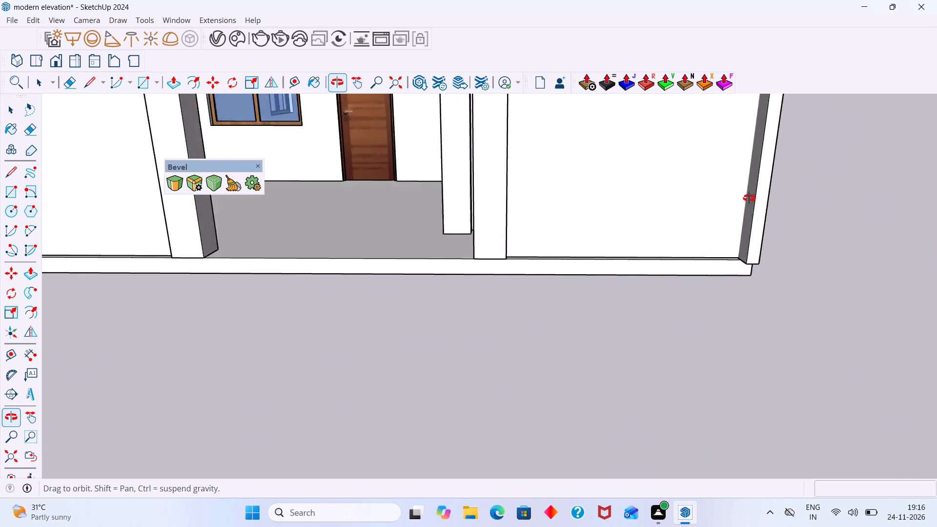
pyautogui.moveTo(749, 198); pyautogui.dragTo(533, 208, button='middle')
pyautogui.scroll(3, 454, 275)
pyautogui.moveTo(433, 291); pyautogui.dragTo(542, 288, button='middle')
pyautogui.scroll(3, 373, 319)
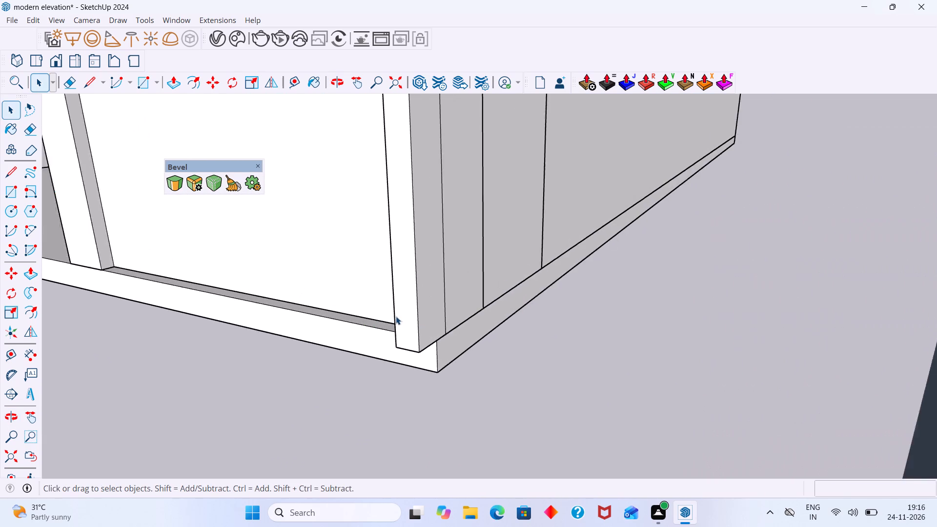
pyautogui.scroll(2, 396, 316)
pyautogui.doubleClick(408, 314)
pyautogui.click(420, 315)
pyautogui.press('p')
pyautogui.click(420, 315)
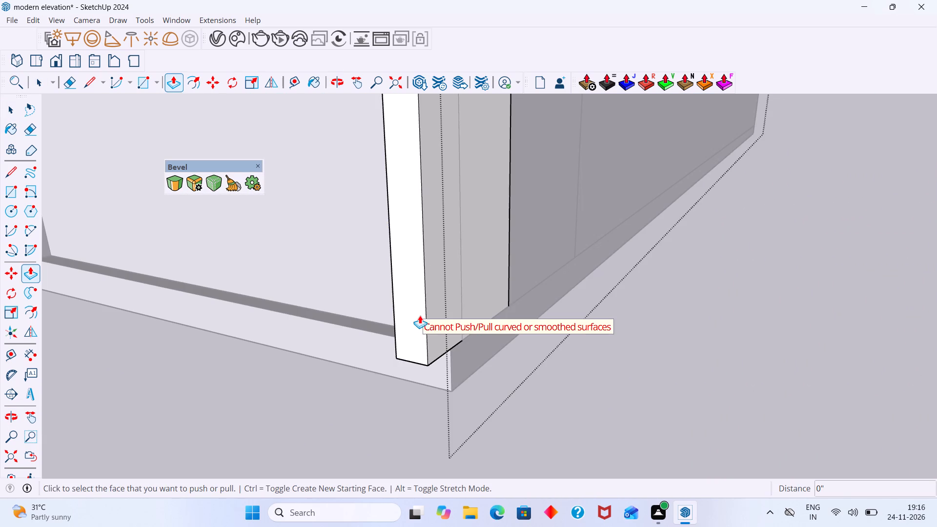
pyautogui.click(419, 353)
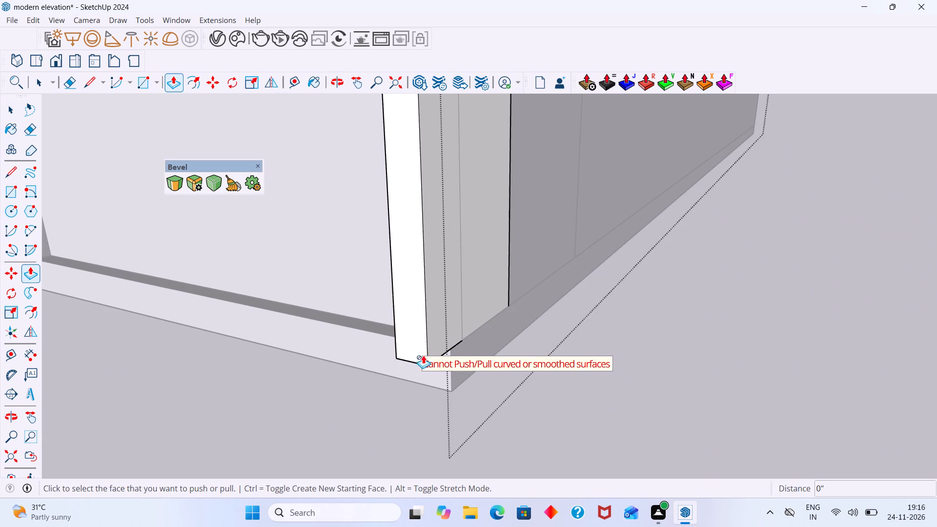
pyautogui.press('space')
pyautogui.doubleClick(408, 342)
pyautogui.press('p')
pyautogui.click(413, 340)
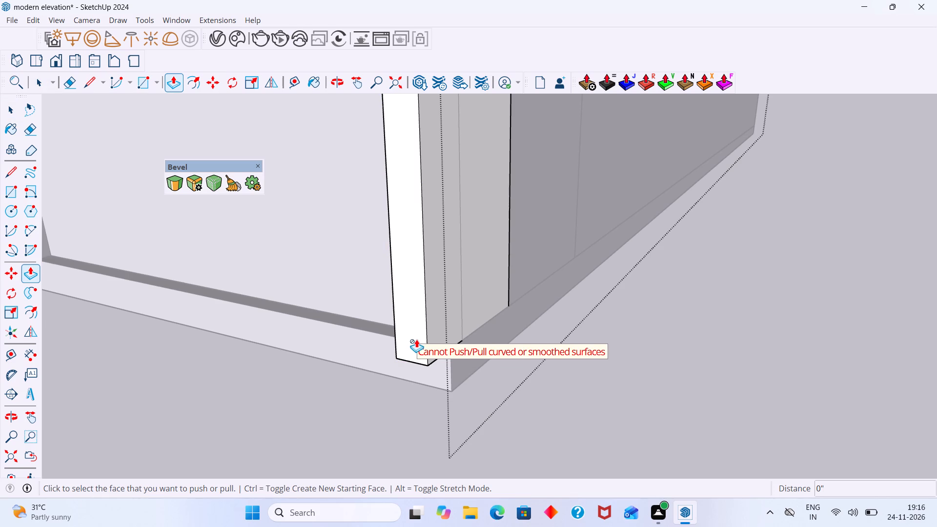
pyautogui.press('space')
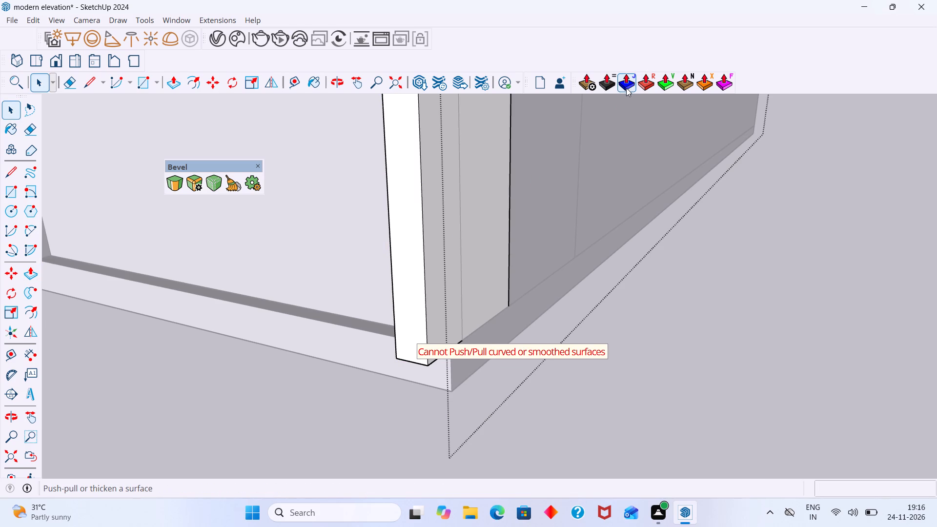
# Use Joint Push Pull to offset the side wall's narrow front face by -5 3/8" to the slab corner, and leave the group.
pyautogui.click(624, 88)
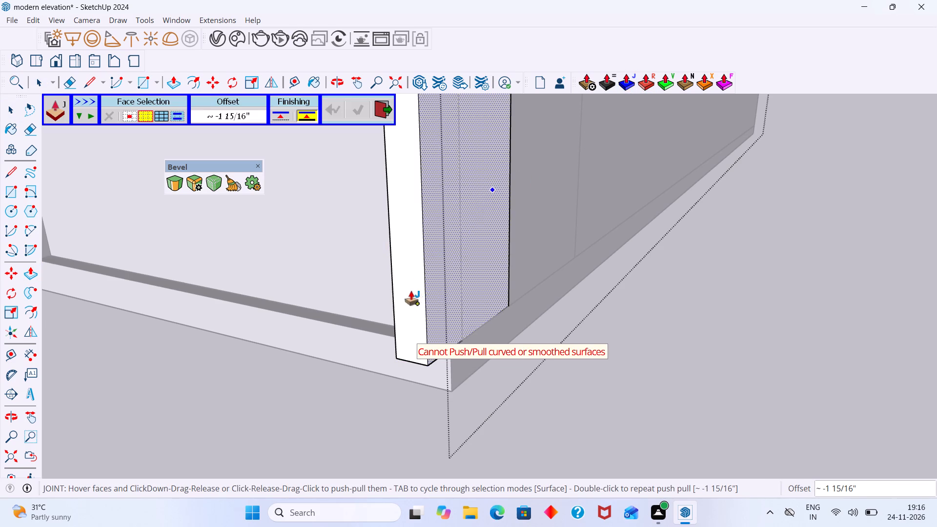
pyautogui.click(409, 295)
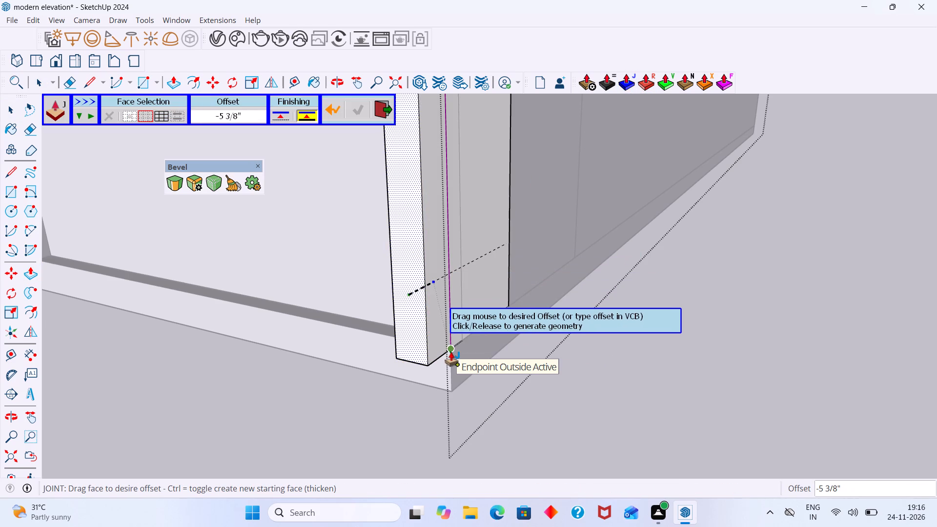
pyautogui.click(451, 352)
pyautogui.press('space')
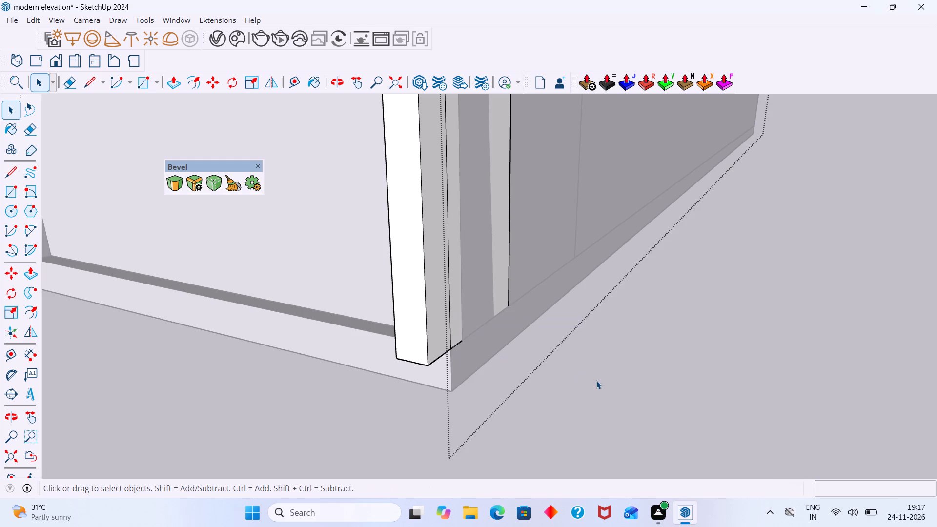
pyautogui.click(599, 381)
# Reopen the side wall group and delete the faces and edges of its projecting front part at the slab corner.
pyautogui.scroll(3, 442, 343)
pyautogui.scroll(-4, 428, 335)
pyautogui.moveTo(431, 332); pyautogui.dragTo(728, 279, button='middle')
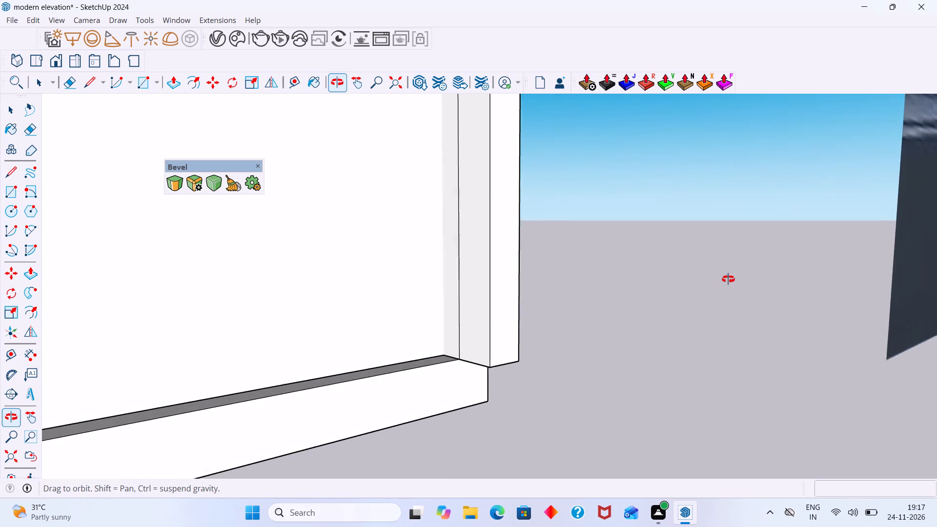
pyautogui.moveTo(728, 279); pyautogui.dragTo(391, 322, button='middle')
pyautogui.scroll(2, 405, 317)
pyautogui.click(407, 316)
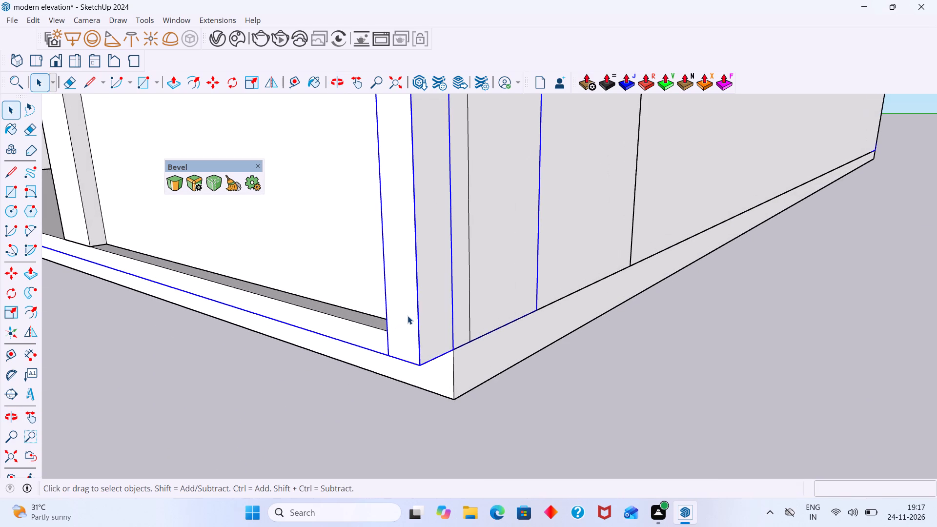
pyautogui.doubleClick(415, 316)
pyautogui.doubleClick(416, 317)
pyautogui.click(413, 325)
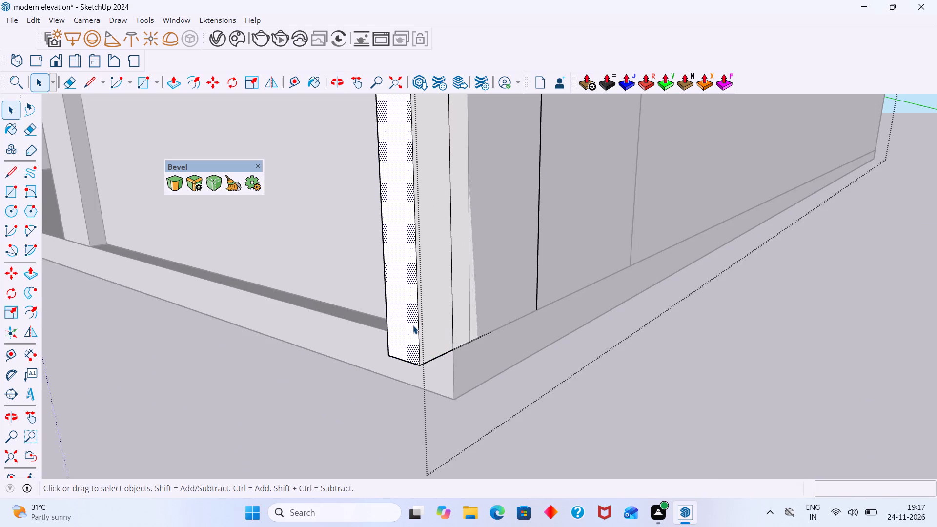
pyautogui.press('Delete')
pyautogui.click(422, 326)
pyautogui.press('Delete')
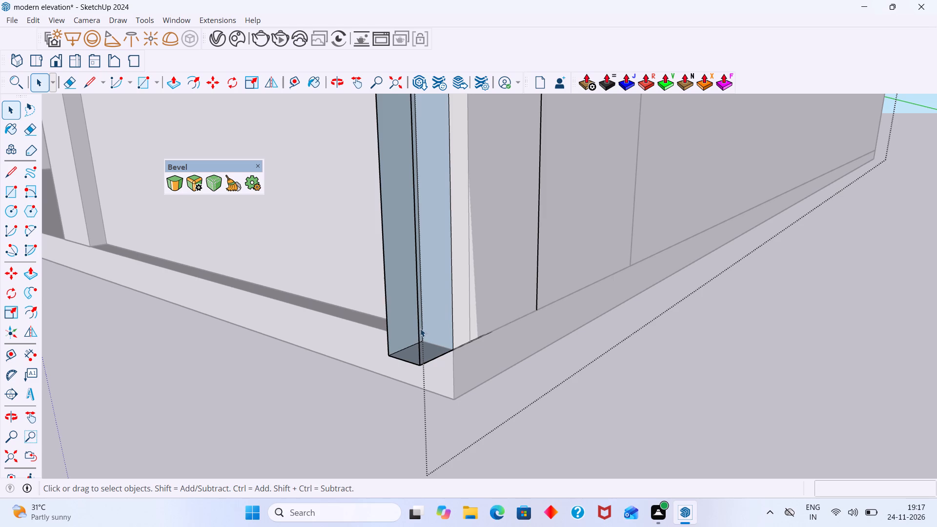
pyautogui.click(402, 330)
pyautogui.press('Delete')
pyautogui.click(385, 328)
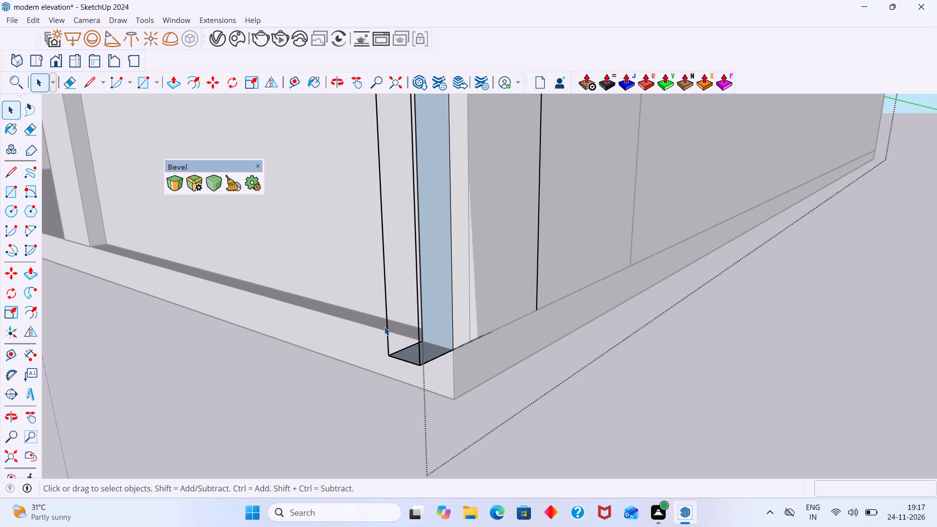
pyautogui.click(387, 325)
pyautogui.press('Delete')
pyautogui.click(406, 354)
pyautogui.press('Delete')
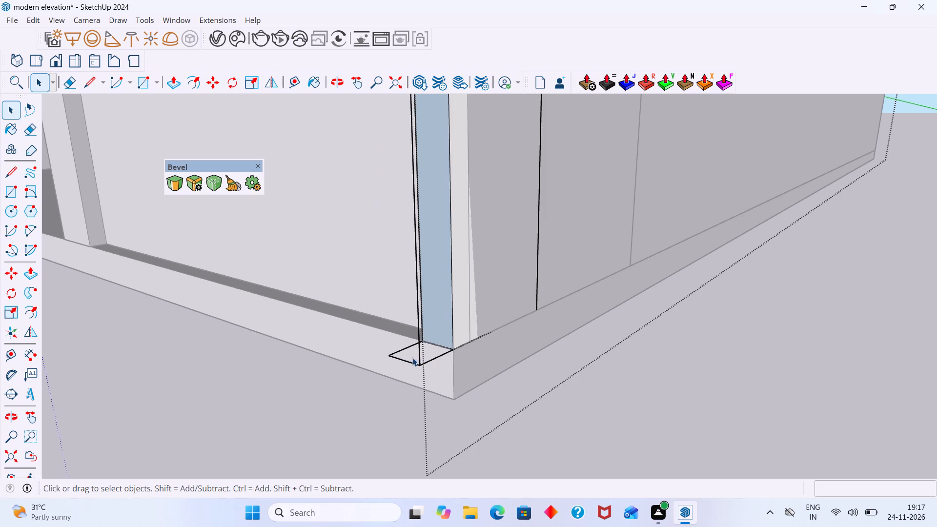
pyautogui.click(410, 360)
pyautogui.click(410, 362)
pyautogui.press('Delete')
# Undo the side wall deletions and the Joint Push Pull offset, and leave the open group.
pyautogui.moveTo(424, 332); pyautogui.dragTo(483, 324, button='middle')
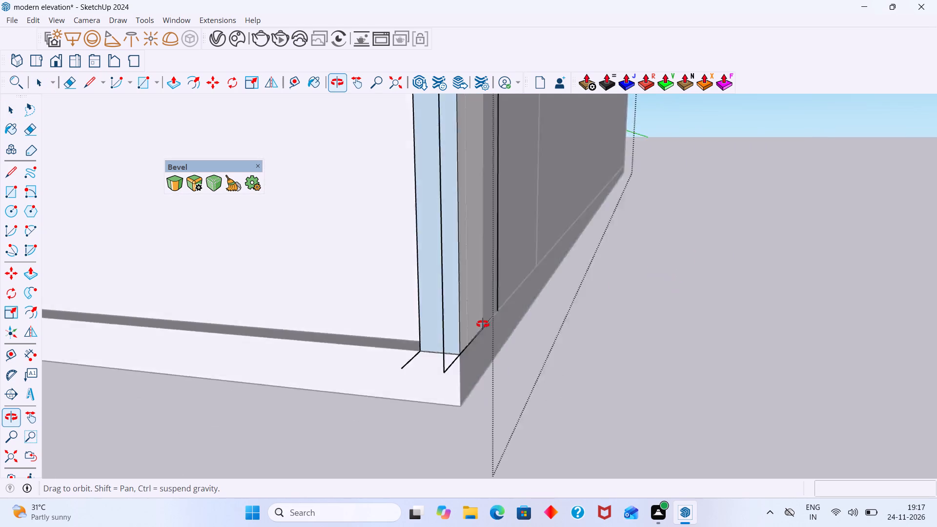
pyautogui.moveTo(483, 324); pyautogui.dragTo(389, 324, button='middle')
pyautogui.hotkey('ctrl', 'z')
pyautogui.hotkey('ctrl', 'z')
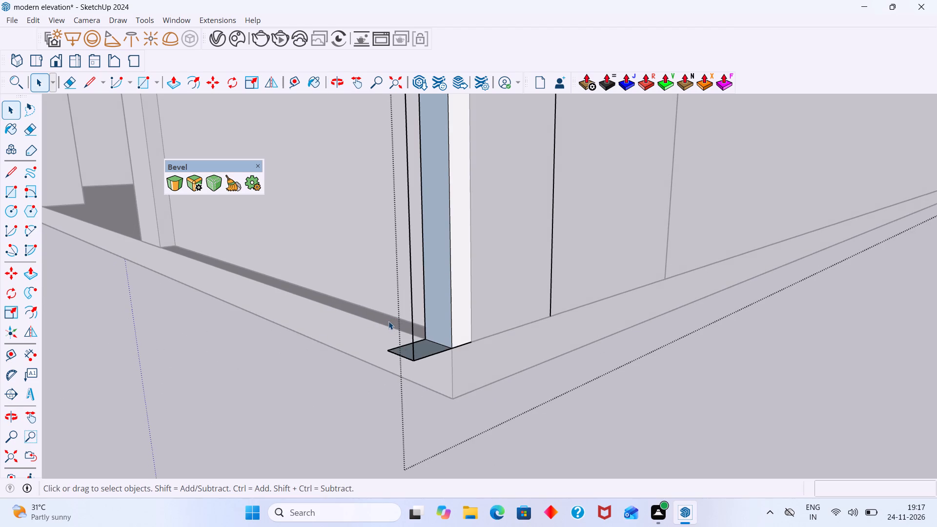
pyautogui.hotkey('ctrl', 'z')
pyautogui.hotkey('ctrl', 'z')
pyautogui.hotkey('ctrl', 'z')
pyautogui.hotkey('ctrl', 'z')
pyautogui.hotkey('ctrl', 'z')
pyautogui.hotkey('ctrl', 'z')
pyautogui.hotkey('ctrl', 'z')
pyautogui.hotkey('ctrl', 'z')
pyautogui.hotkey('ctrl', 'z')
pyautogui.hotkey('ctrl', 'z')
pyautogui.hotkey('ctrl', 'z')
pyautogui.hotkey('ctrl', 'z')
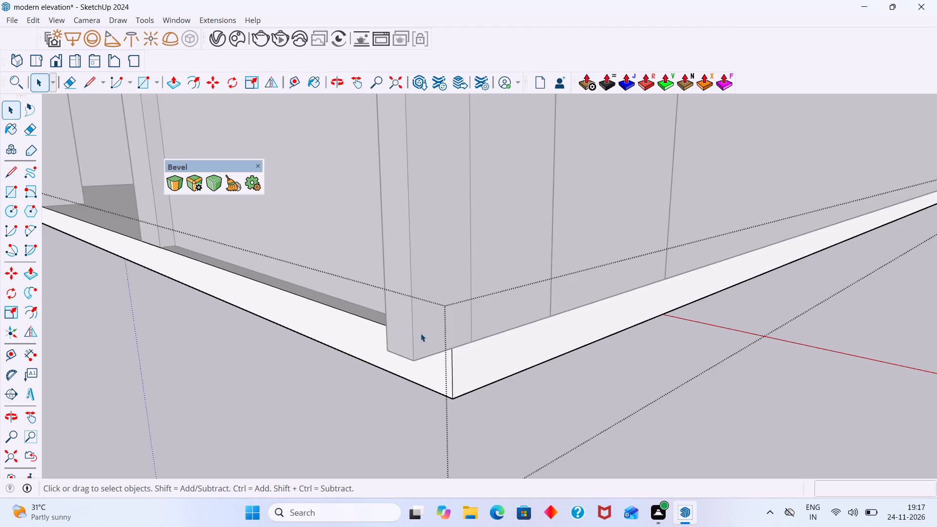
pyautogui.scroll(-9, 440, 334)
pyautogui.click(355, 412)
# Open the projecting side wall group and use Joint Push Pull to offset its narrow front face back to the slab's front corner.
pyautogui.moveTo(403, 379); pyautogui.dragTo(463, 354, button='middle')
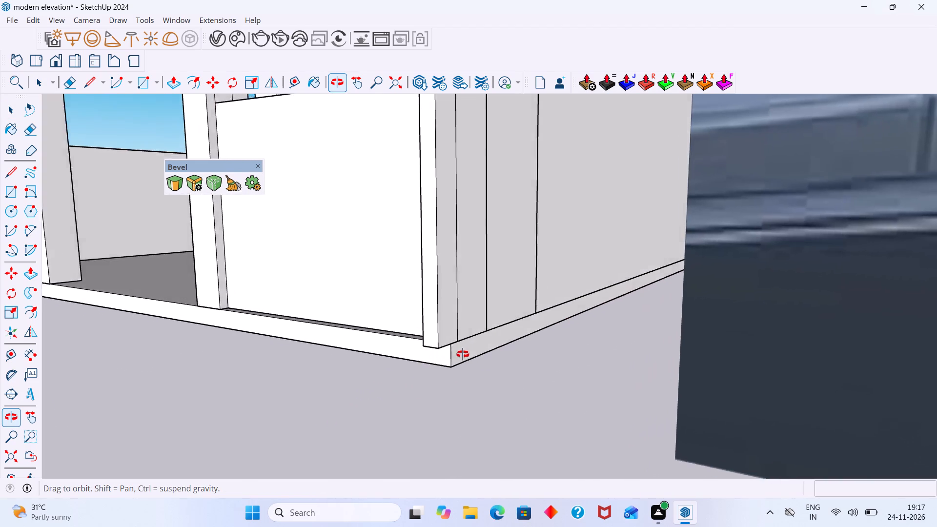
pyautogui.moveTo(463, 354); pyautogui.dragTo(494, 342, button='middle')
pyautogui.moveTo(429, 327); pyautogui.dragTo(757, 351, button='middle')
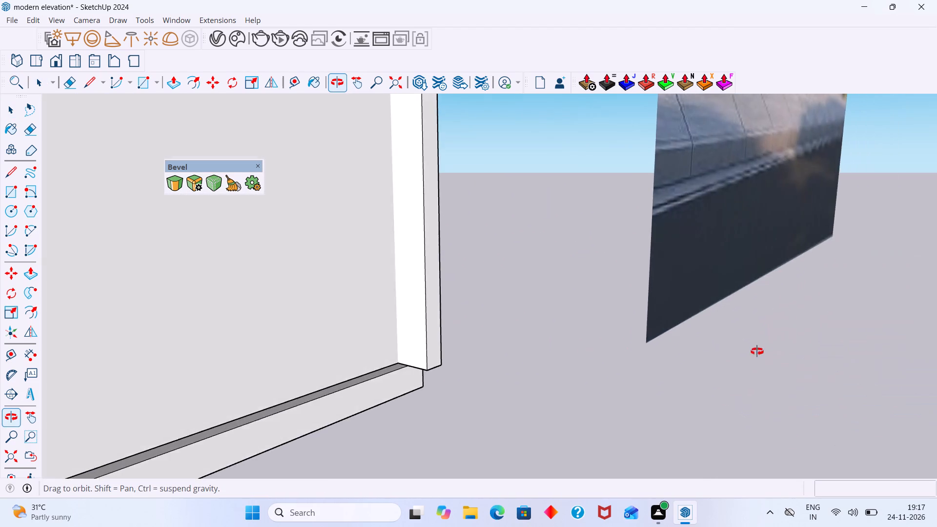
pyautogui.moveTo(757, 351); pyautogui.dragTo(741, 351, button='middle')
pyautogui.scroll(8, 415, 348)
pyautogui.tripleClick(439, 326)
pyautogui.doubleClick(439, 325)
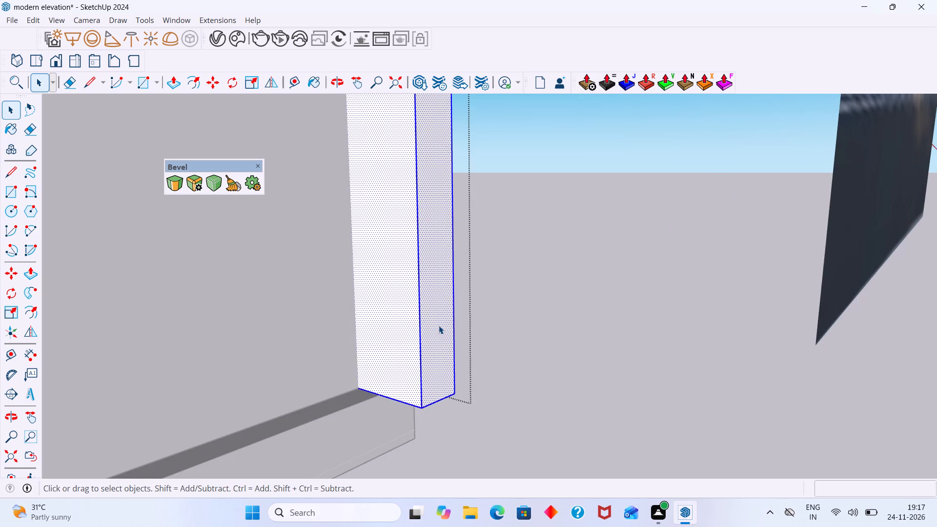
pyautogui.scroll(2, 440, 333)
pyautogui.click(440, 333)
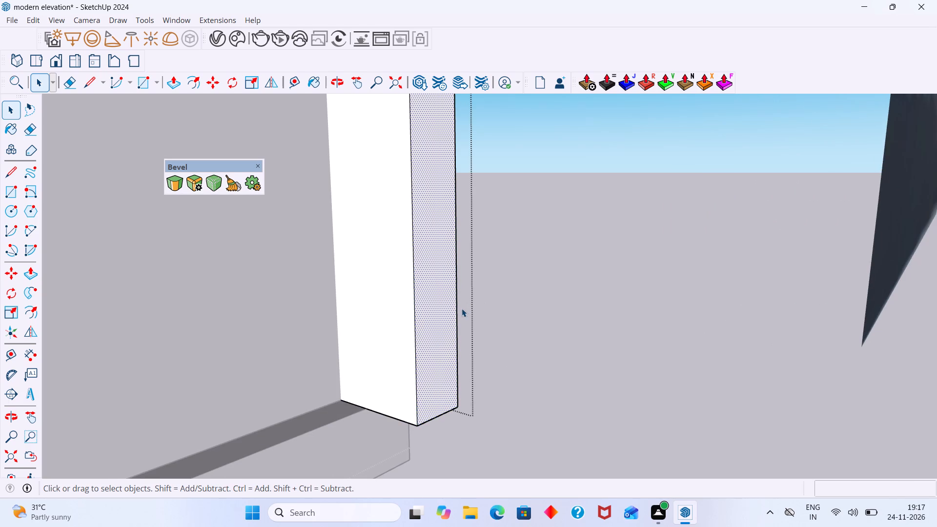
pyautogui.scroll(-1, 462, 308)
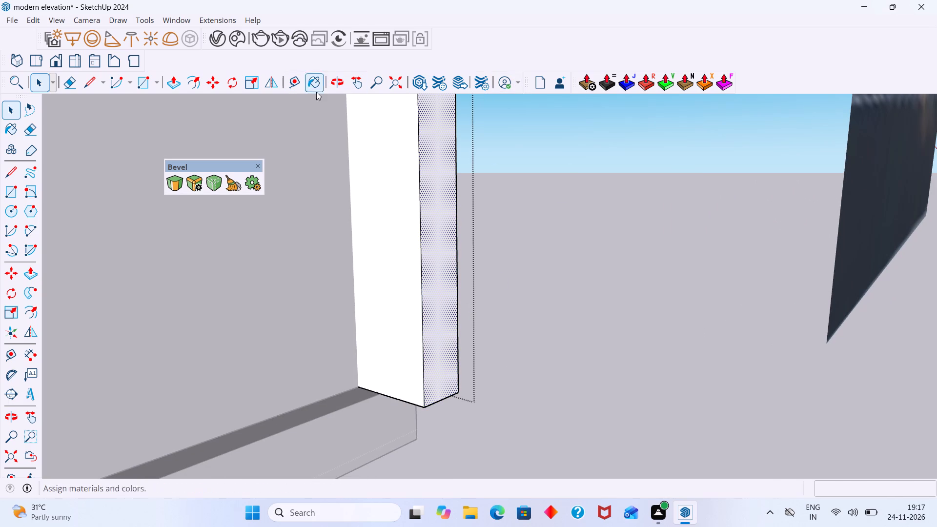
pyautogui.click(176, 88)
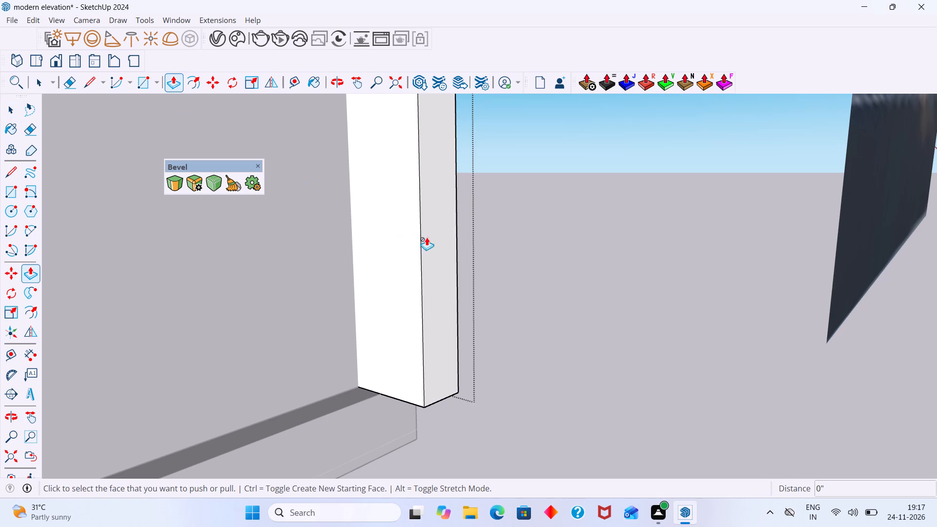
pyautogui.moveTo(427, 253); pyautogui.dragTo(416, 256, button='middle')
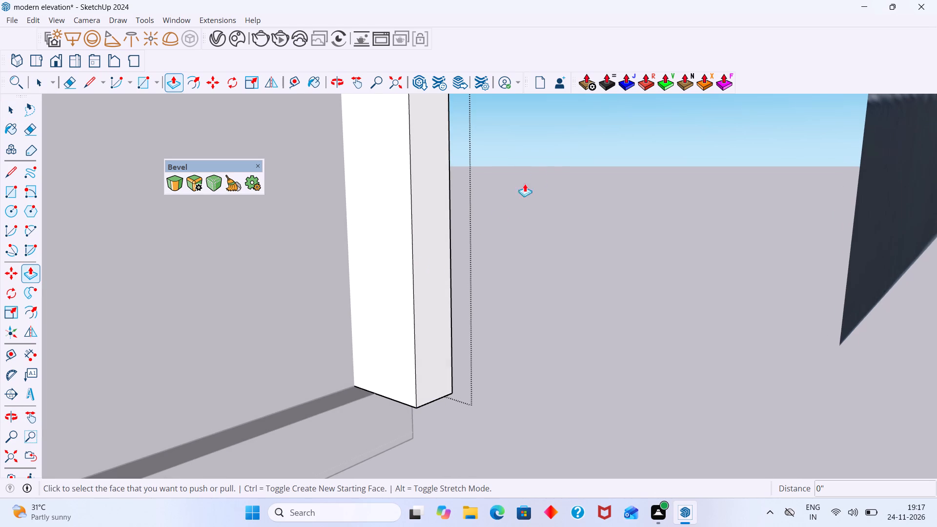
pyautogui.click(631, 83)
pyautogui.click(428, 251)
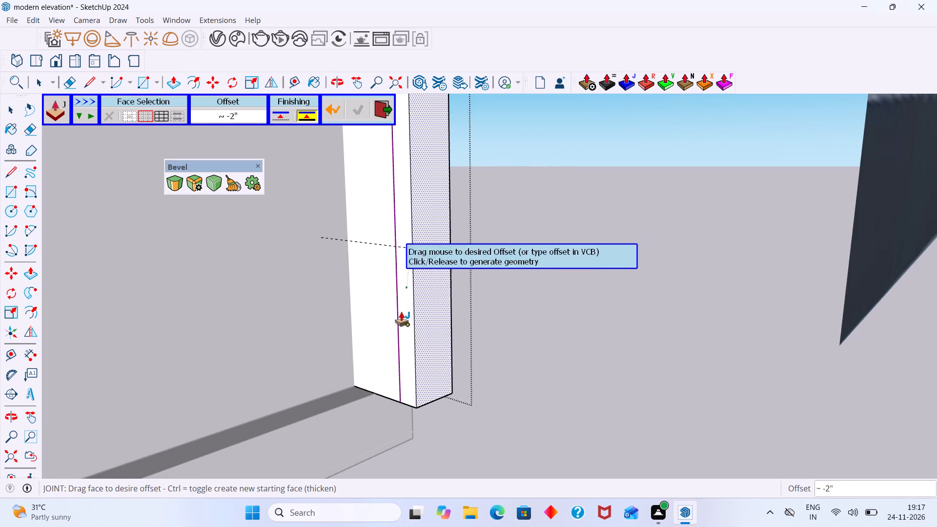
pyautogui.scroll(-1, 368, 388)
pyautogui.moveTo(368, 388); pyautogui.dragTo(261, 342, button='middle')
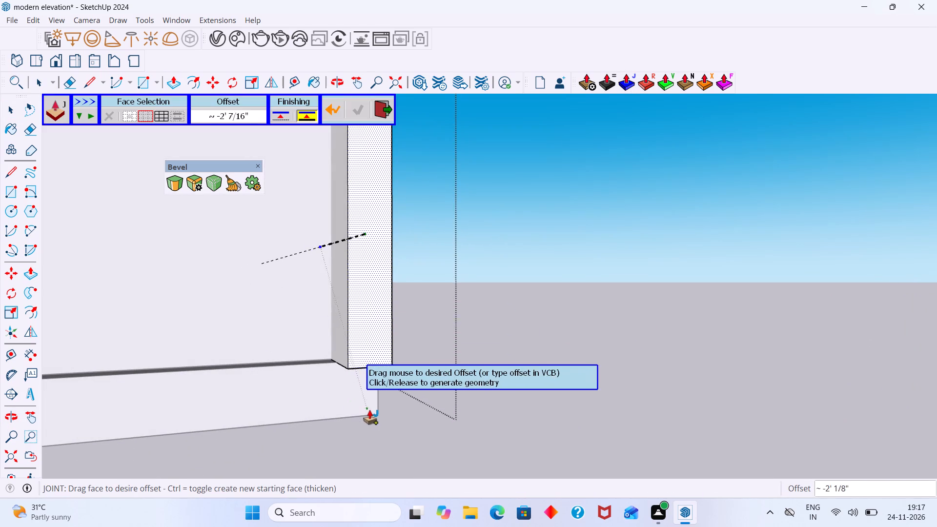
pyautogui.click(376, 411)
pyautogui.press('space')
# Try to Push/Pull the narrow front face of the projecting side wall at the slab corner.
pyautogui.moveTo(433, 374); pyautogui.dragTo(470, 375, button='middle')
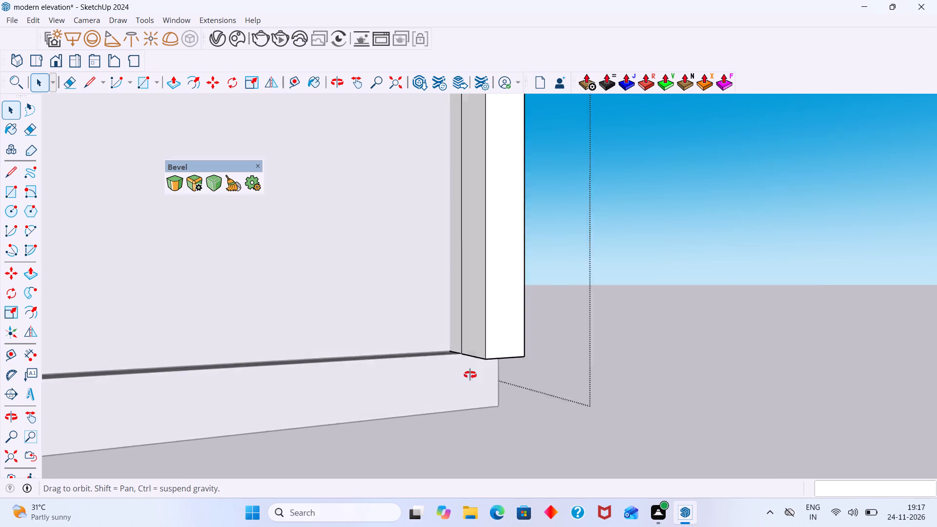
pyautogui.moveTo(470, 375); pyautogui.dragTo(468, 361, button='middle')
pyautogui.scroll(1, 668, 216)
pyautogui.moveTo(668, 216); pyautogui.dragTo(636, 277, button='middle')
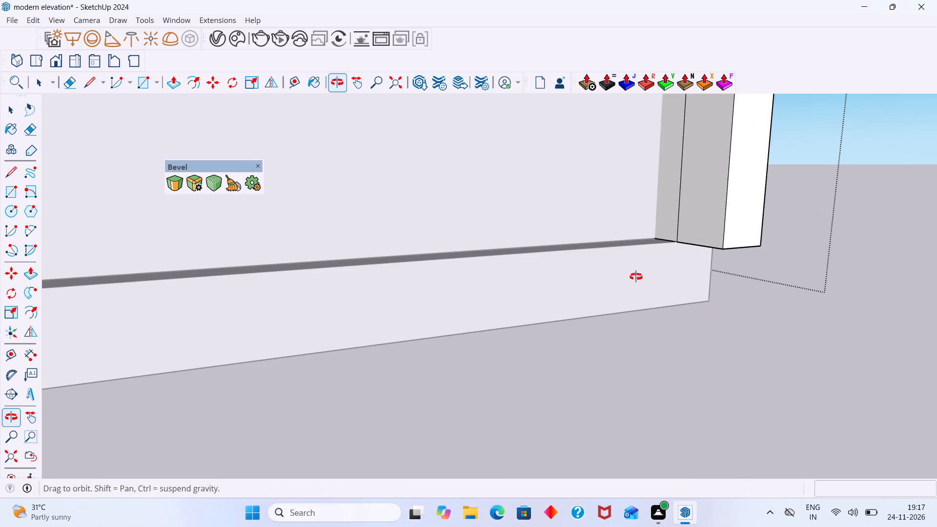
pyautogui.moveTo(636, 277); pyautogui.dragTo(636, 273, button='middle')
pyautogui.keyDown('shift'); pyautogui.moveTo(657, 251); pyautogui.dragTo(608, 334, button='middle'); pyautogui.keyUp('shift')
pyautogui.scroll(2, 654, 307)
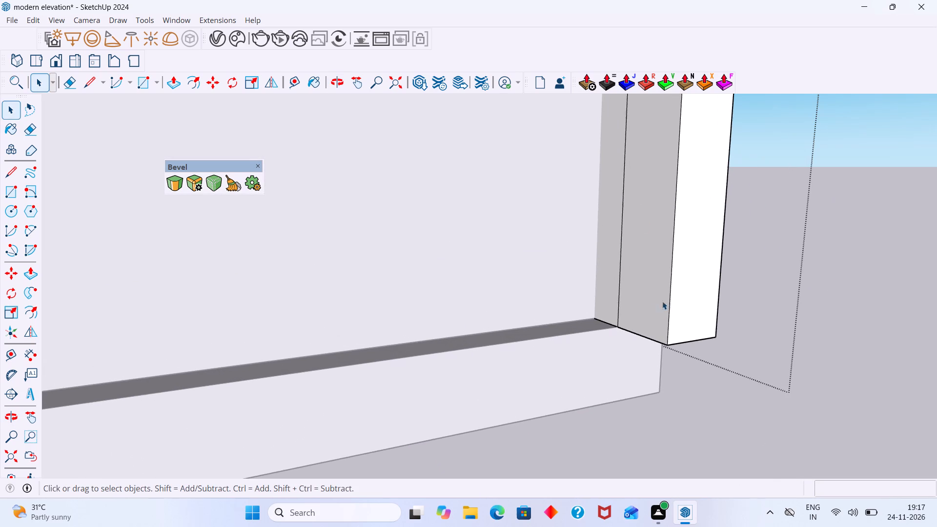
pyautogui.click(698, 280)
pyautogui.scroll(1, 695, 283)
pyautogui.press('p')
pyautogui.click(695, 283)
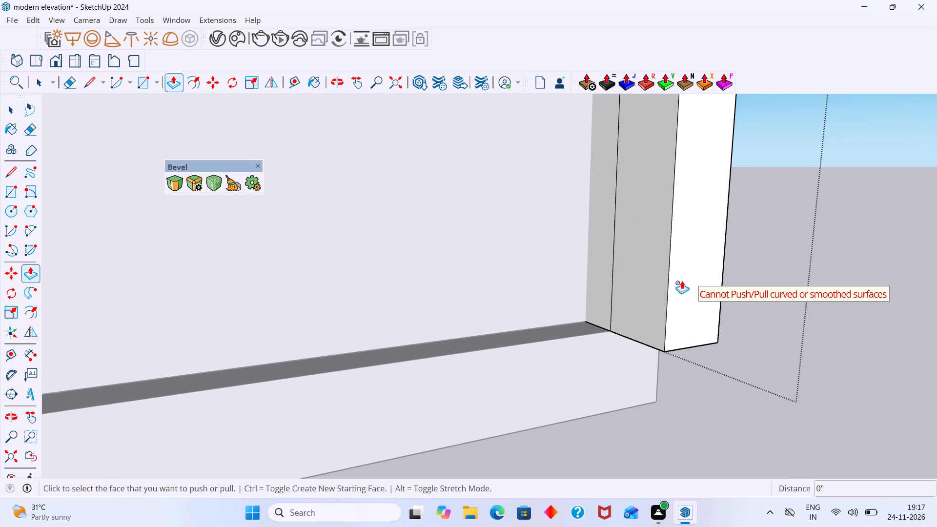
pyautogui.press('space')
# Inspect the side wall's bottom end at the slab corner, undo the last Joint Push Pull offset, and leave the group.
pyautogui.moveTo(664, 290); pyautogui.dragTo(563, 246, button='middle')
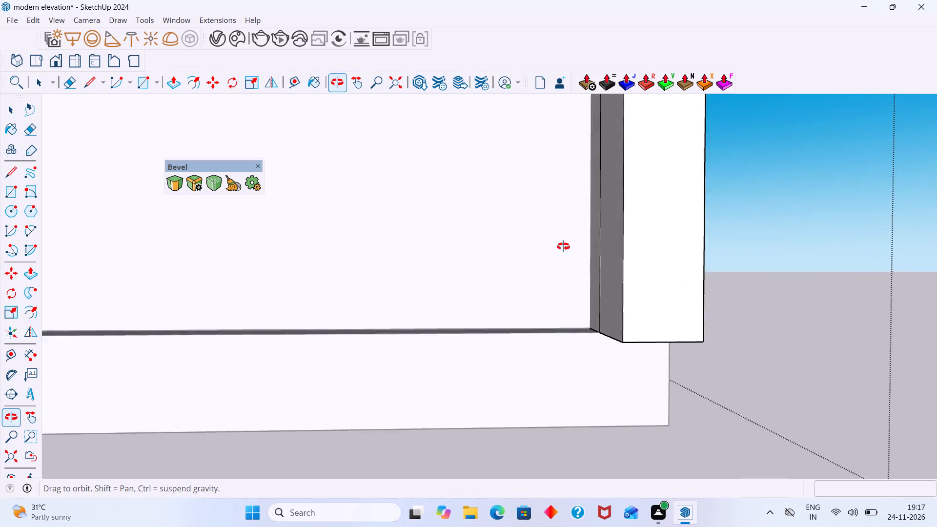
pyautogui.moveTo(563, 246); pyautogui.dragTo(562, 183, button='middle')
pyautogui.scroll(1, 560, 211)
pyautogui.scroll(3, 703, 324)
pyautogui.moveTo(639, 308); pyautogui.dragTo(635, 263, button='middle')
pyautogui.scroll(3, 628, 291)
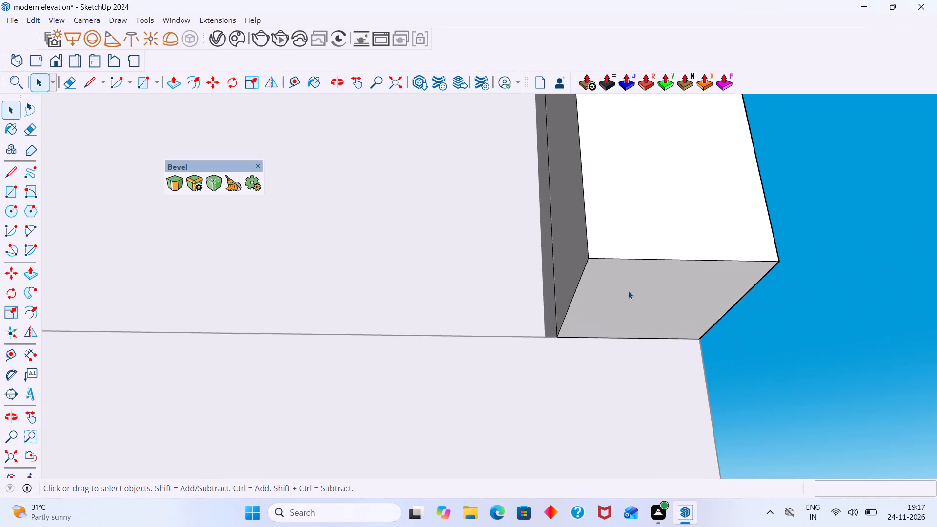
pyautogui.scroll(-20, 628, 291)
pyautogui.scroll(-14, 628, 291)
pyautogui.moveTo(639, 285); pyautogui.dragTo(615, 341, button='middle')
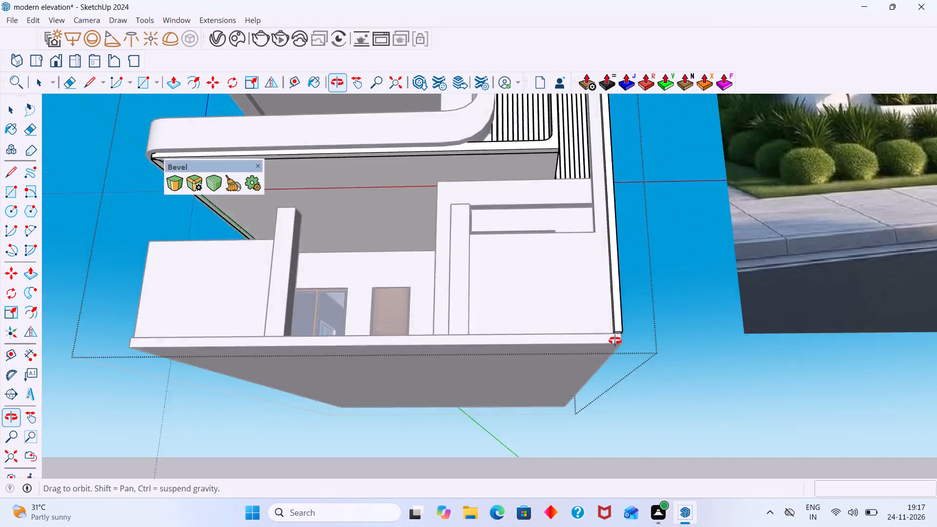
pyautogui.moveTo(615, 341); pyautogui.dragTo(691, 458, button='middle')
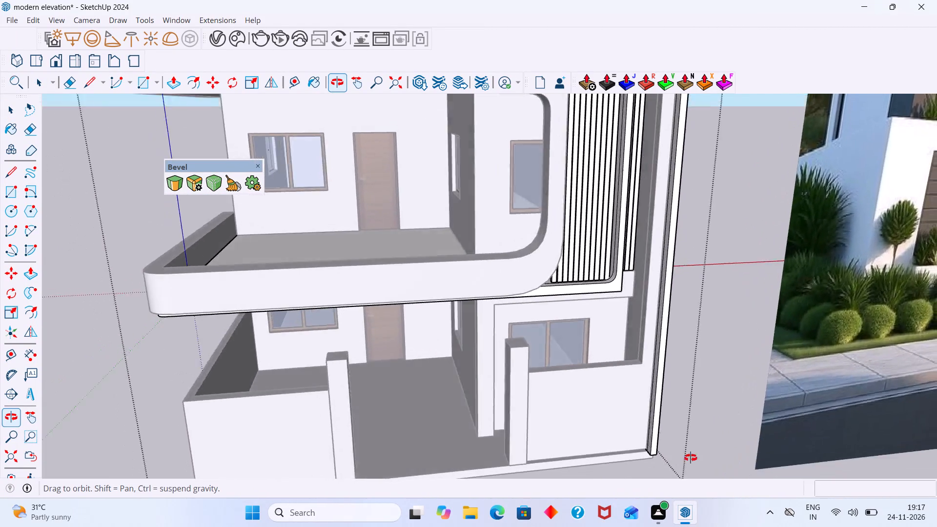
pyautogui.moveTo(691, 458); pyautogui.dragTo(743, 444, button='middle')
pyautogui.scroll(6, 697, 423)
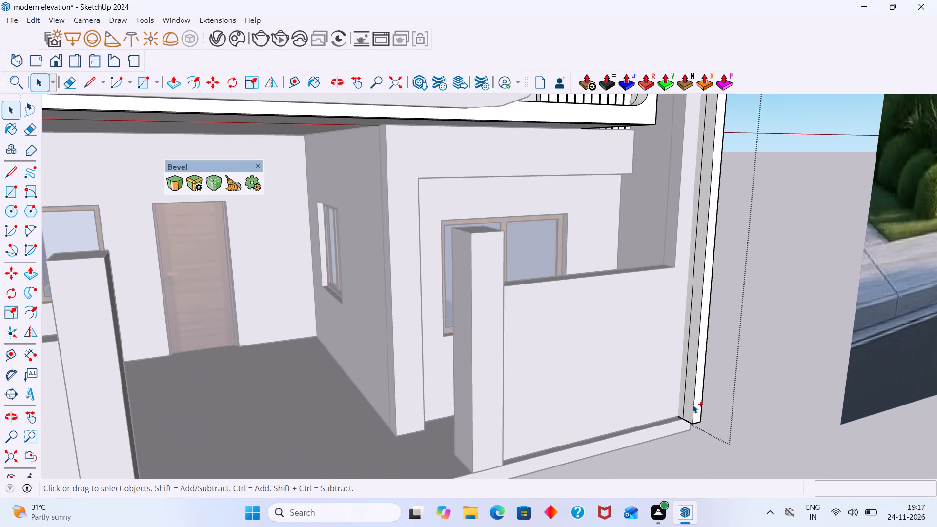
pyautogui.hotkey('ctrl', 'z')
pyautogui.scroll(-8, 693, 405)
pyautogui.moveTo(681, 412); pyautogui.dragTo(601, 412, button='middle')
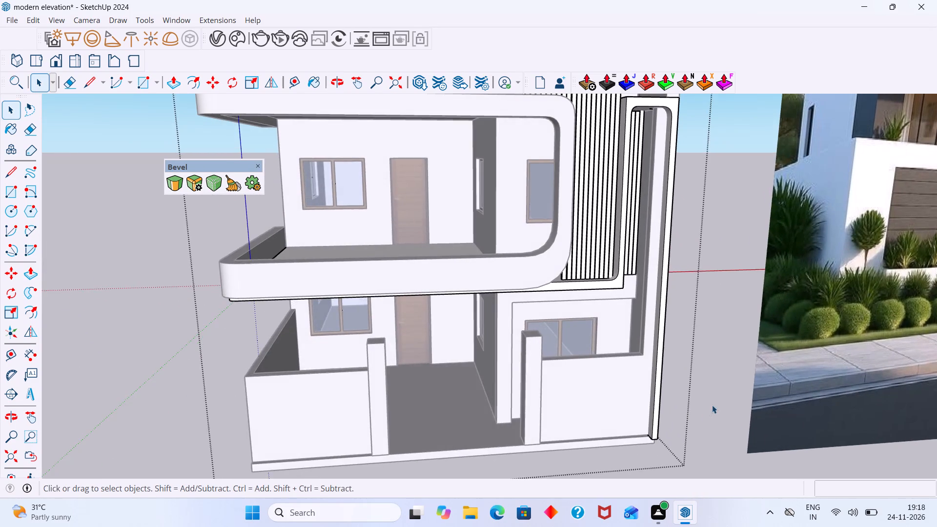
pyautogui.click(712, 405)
# Examine how the base slab, front walls and projecting side wall line up along the front.
pyautogui.scroll(-3, 658, 424)
pyautogui.moveTo(659, 426); pyautogui.dragTo(565, 404, button='middle')
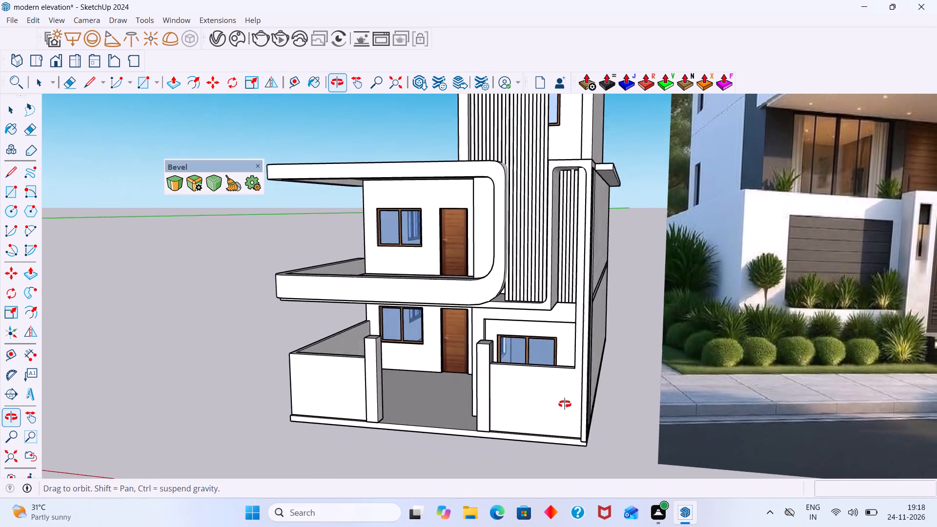
pyautogui.moveTo(565, 404); pyautogui.dragTo(785, 359, button='middle')
pyautogui.scroll(1, 513, 430)
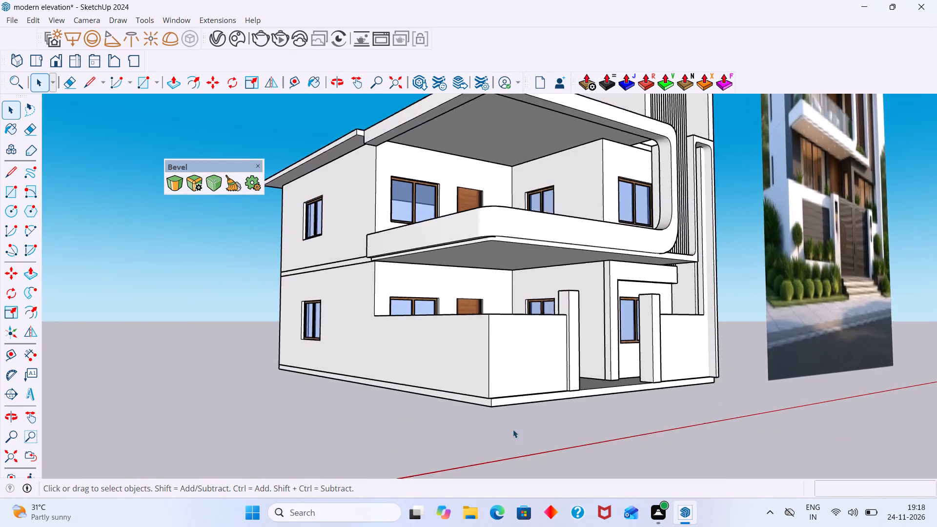
pyautogui.scroll(7, 513, 429)
pyautogui.scroll(-9, 555, 389)
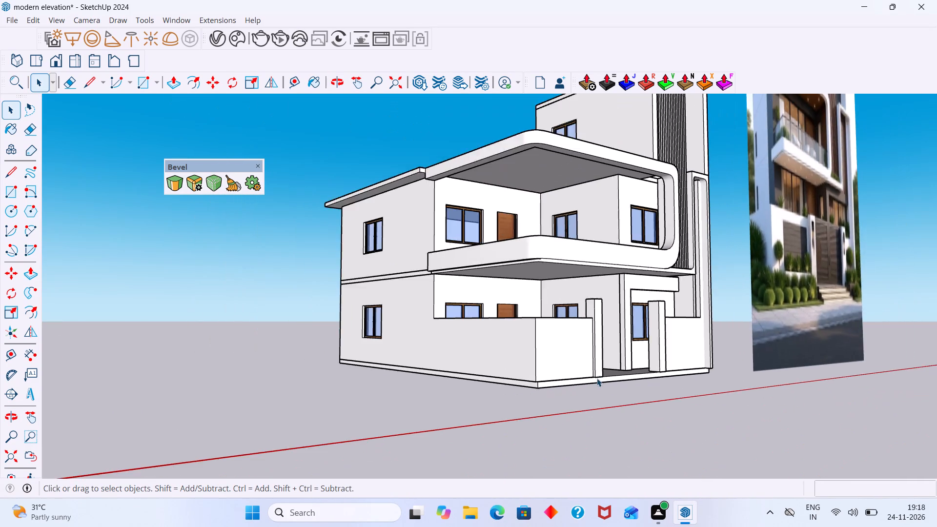
pyautogui.scroll(-3, 597, 378)
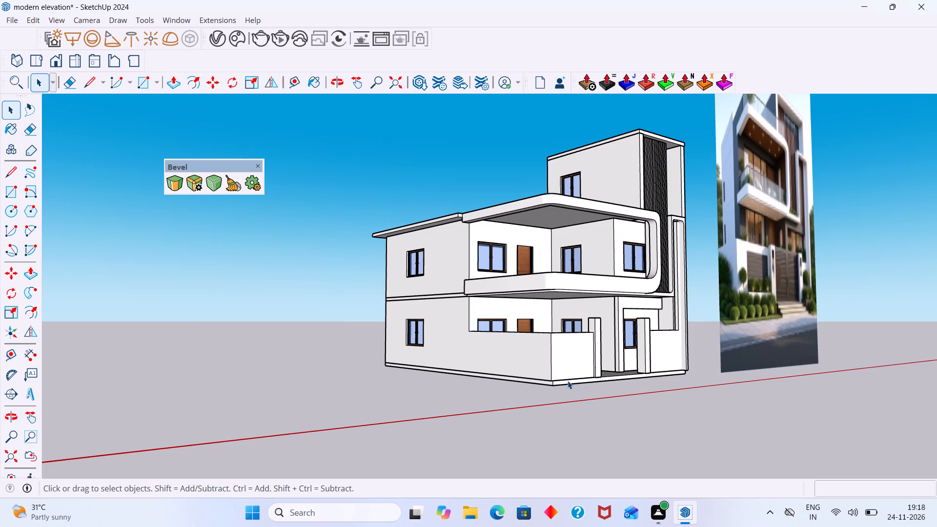
pyautogui.scroll(9, 567, 381)
pyautogui.moveTo(765, 343); pyautogui.dragTo(652, 362, button='middle')
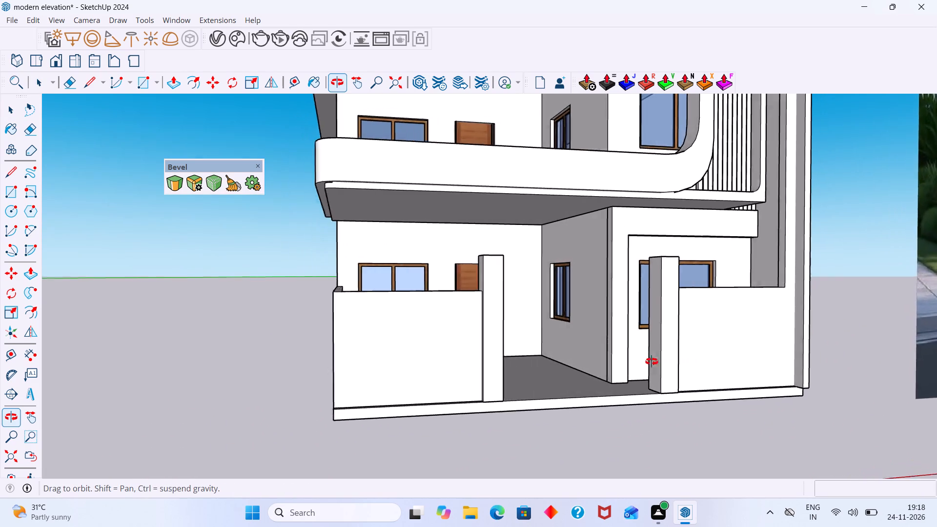
pyautogui.moveTo(652, 362); pyautogui.dragTo(417, 373, button='middle')
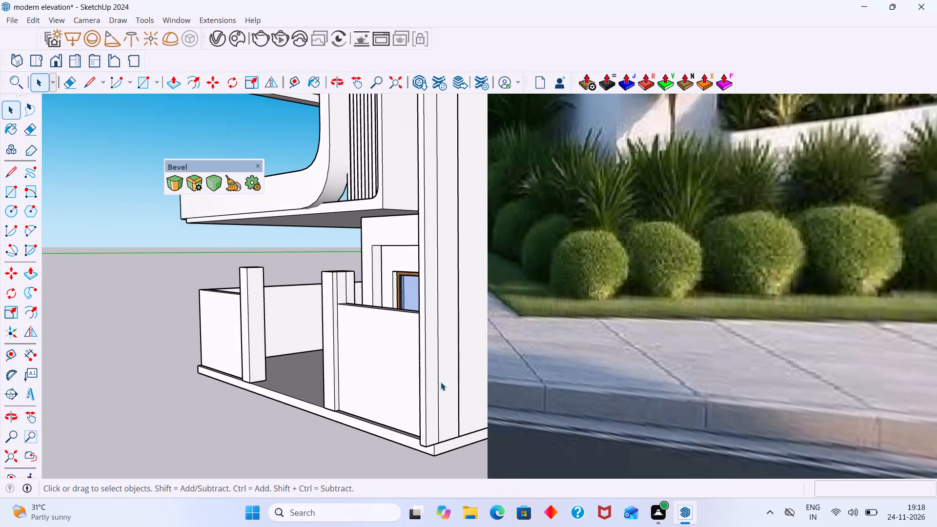
# Undo the earlier side wall edits and the base slab's front edge changes, and leave the open group.
pyautogui.scroll(5, 441, 382)
pyautogui.hotkey('ctrl', 'z')
pyautogui.hotkey('ctrl', 'z')
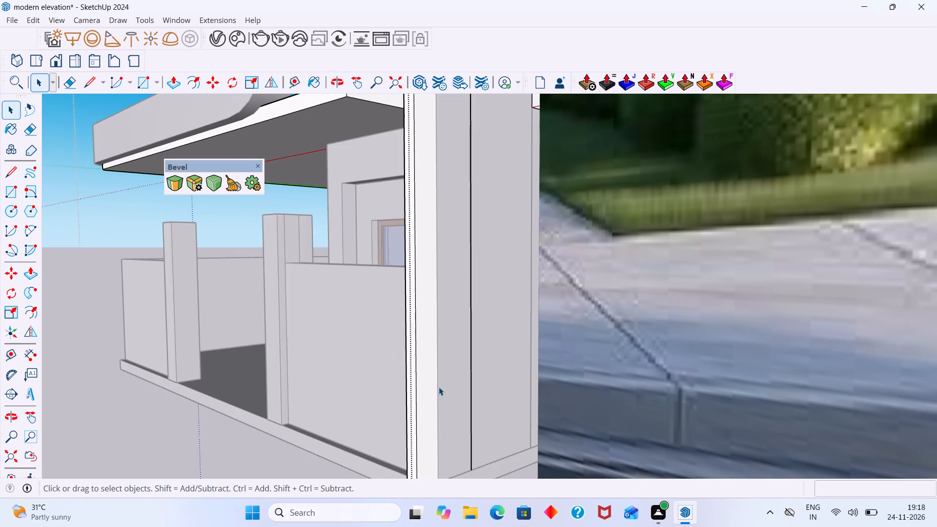
pyautogui.hotkey('ctrl', 'z')
pyautogui.hotkey('ctrl', 'z')
pyautogui.hotkey('ctrl', 'z')
pyautogui.hotkey('ctrl', 'z')
pyautogui.hotkey('ctrl', 'z')
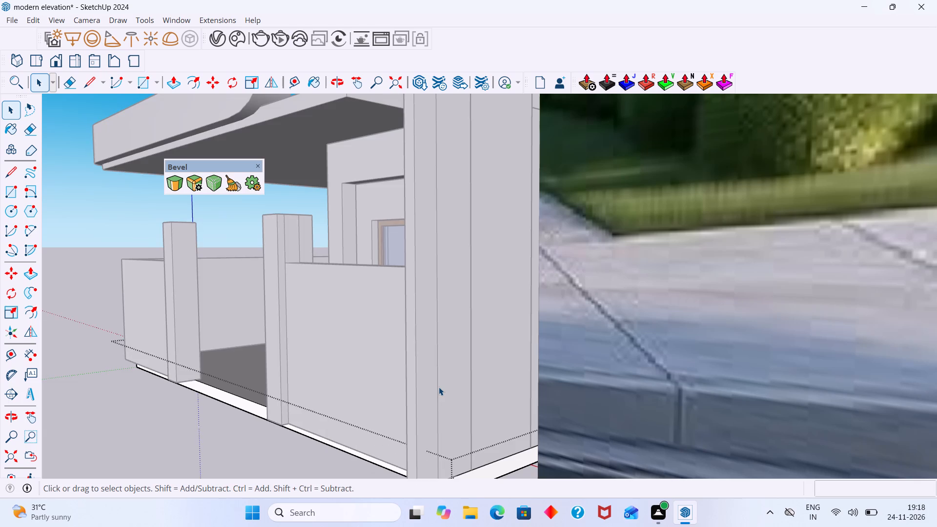
pyautogui.hotkey('ctrl', 'z')
pyautogui.hotkey('ctrl', 'z')
pyautogui.scroll(-10, 440, 387)
pyautogui.click(346, 451)
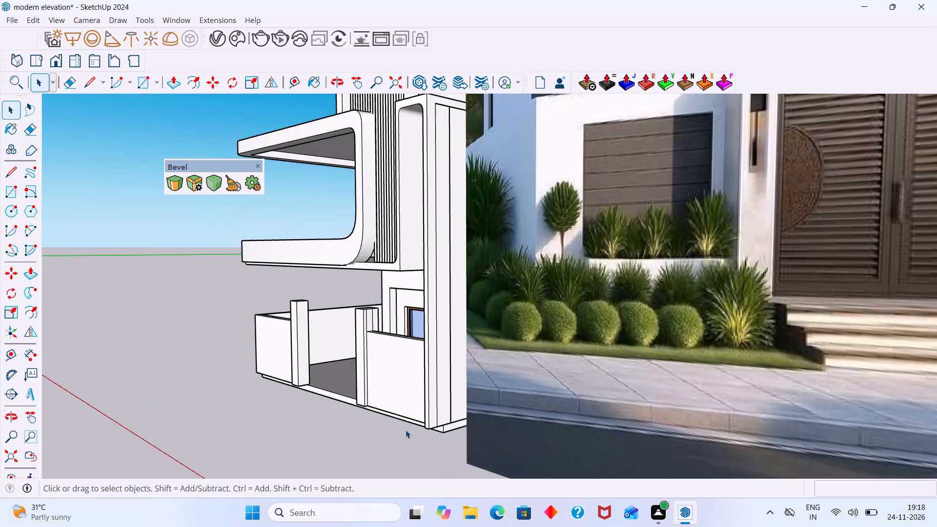
# Open the base slab group, Push/Pull its front face out 1' 2 3/4" to the side wall's front corner, and leave the group.
pyautogui.moveTo(406, 430); pyautogui.dragTo(707, 406, button='middle')
pyautogui.scroll(9, 657, 387)
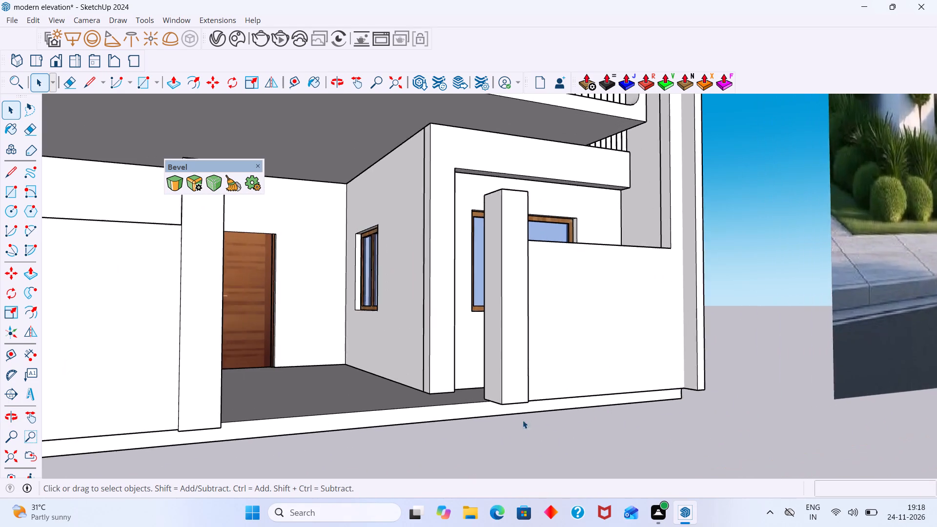
pyautogui.scroll(5, 523, 420)
pyautogui.click(453, 408)
pyautogui.doubleClick(453, 408)
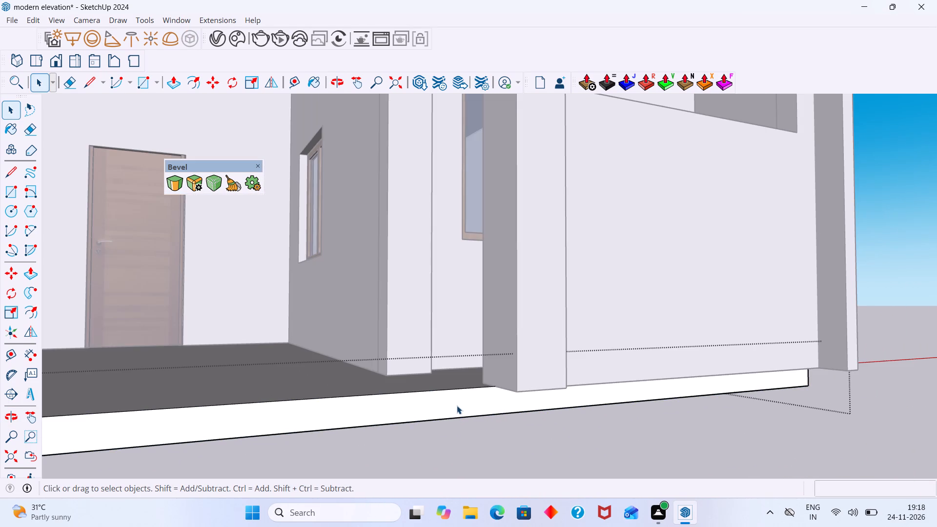
pyautogui.click(458, 405)
pyautogui.press('p')
pyautogui.click(458, 405)
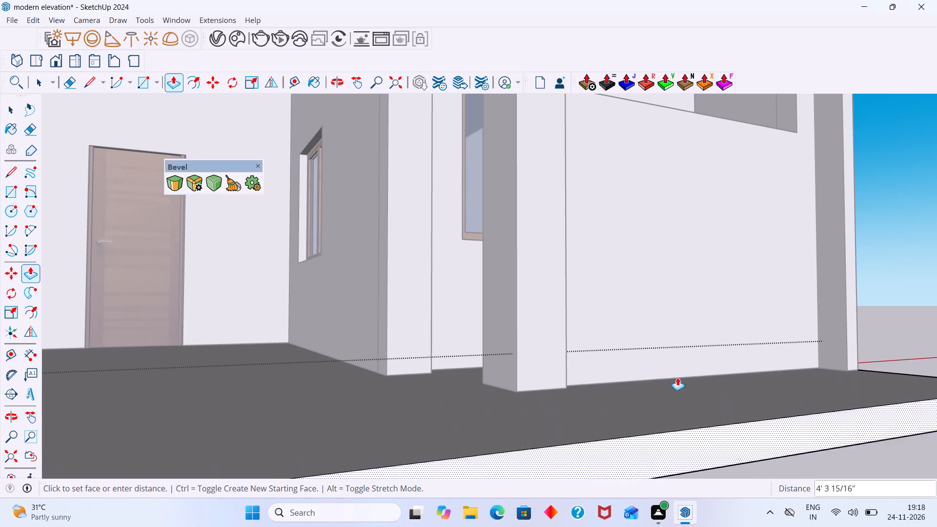
pyautogui.click(856, 371)
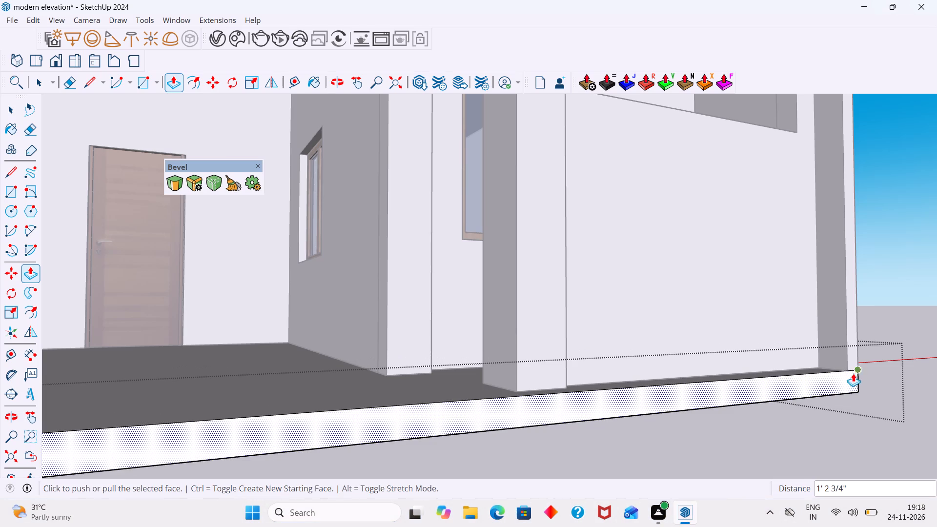
pyautogui.press('space')
pyautogui.click(703, 457)
# Examine the house front and its realigned base slab from several angles against the reference image.
pyautogui.scroll(-12, 622, 415)
pyautogui.moveTo(607, 407); pyautogui.dragTo(487, 432, button='middle')
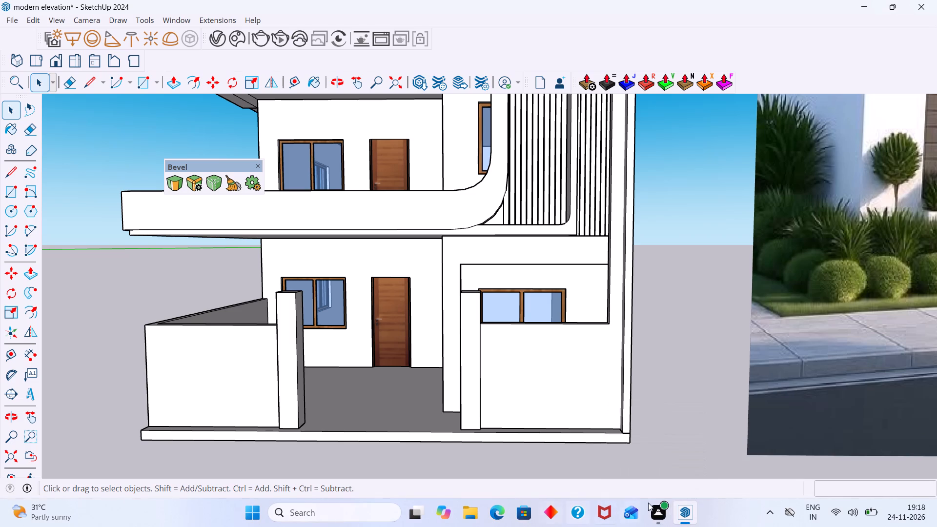
pyautogui.scroll(-6, 560, 420)
pyautogui.moveTo(561, 416); pyautogui.dragTo(657, 448, button='middle')
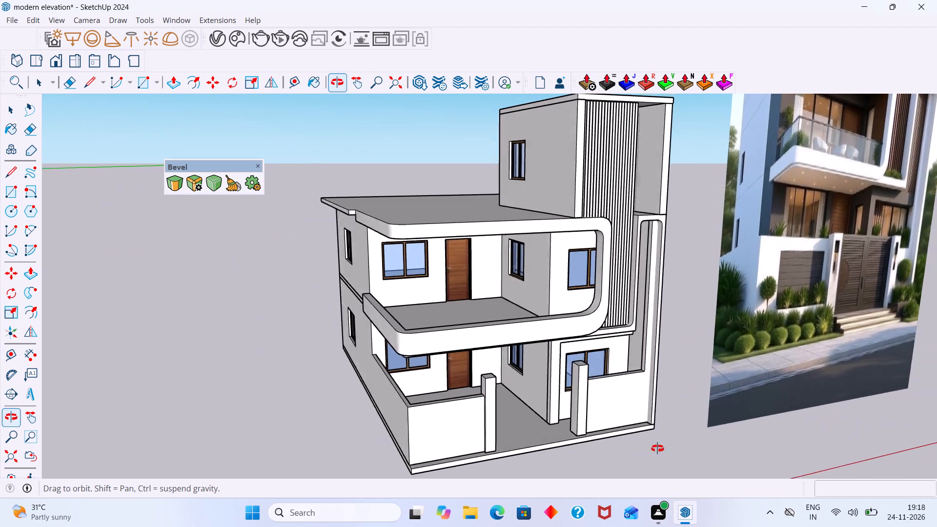
pyautogui.moveTo(657, 448); pyautogui.dragTo(489, 404, button='middle')
pyautogui.scroll(-7, 489, 403)
pyautogui.moveTo(509, 424); pyautogui.dragTo(562, 378, button='middle')
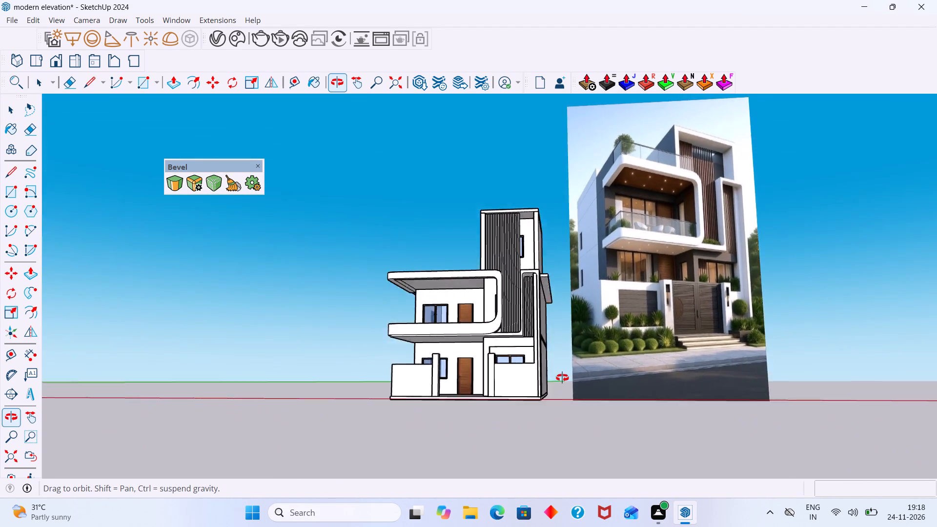
# Compare the house front and its low boundary walls with the reference image from several angles.
pyautogui.moveTo(562, 378); pyautogui.dragTo(605, 407, button='middle')
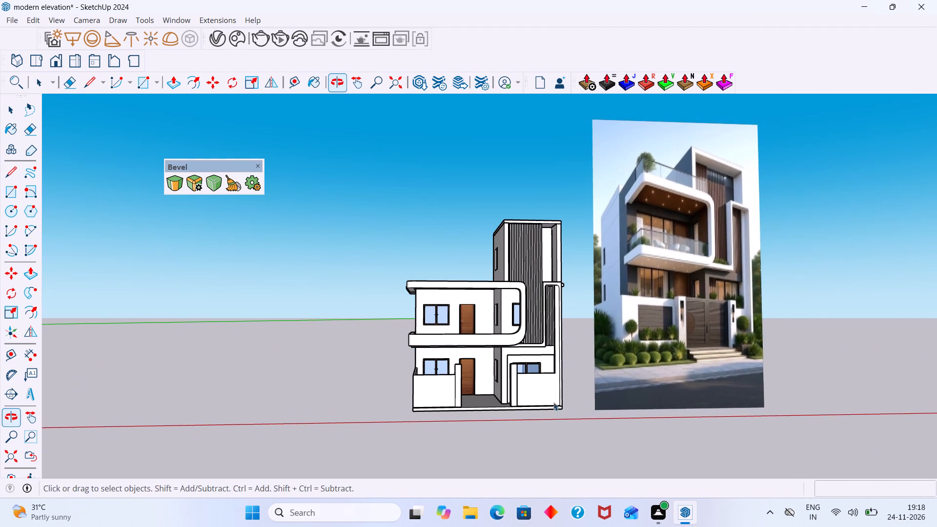
pyautogui.moveTo(492, 400); pyautogui.dragTo(479, 424, button='middle')
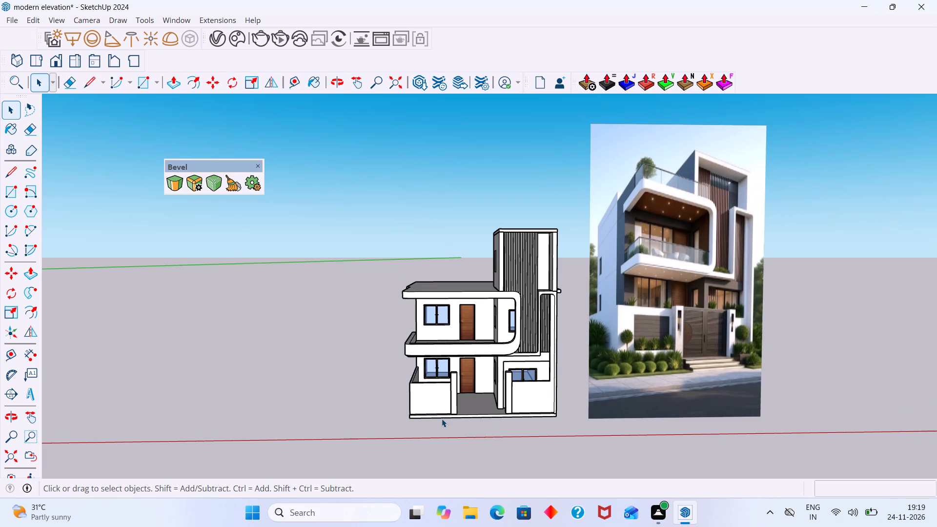
pyautogui.scroll(7, 413, 411)
pyautogui.moveTo(422, 411); pyautogui.dragTo(499, 448, button='middle')
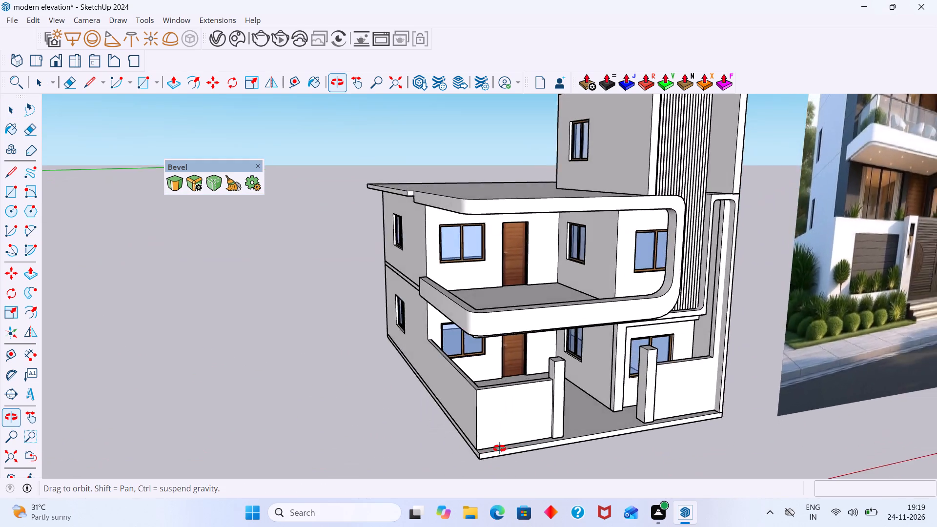
pyautogui.moveTo(499, 448); pyautogui.dragTo(514, 448, button='middle')
pyautogui.scroll(15, 581, 447)
pyautogui.scroll(-9, 603, 418)
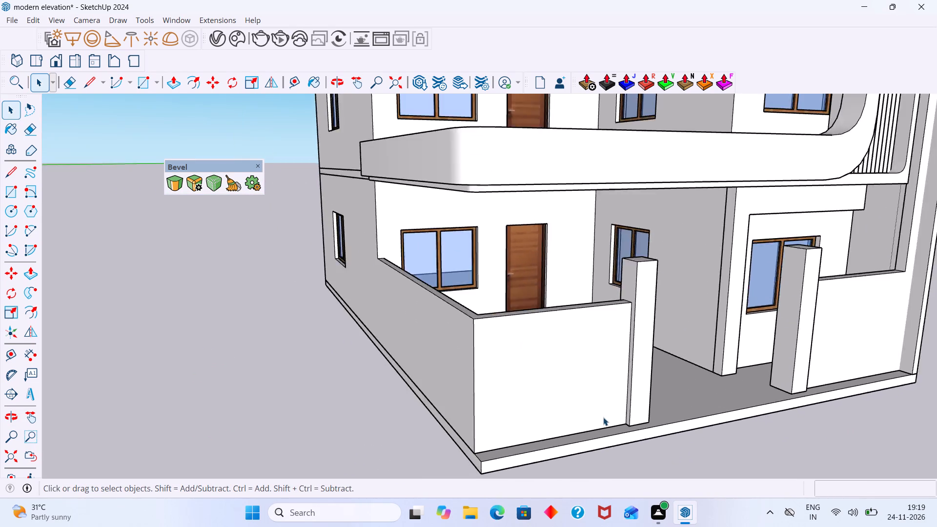
pyautogui.scroll(-13, 603, 417)
pyautogui.moveTo(577, 419); pyautogui.dragTo(556, 411, button='middle')
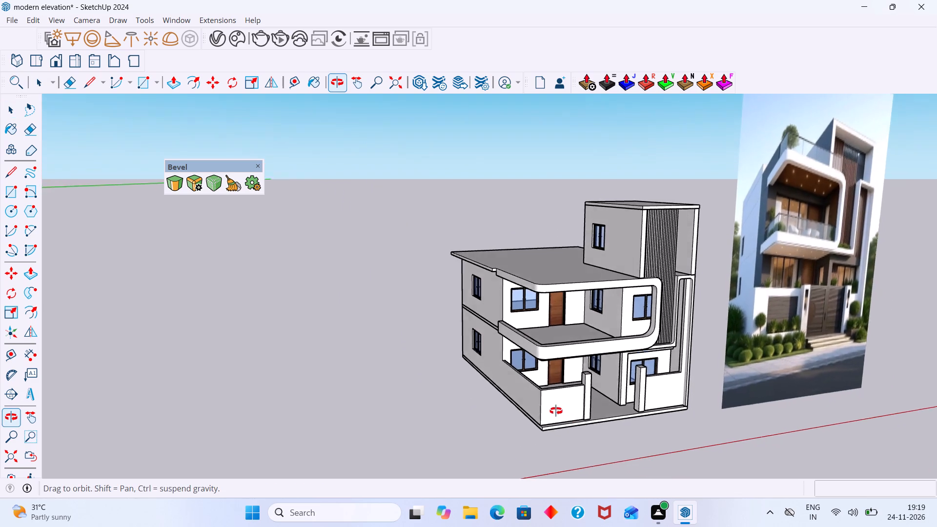
pyautogui.moveTo(556, 411); pyautogui.dragTo(470, 394, button='middle')
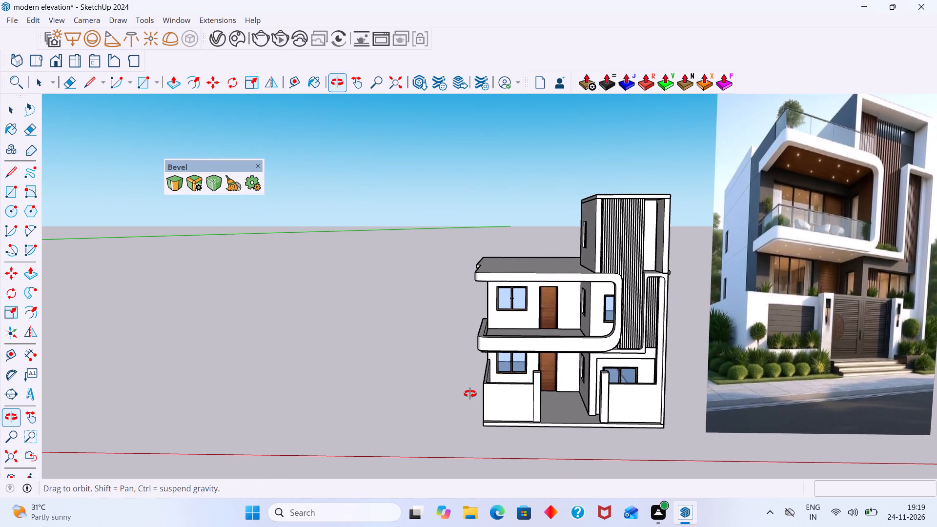
pyautogui.moveTo(470, 394); pyautogui.dragTo(465, 394, button='middle')
pyautogui.scroll(4, 499, 394)
pyautogui.scroll(-5, 500, 393)
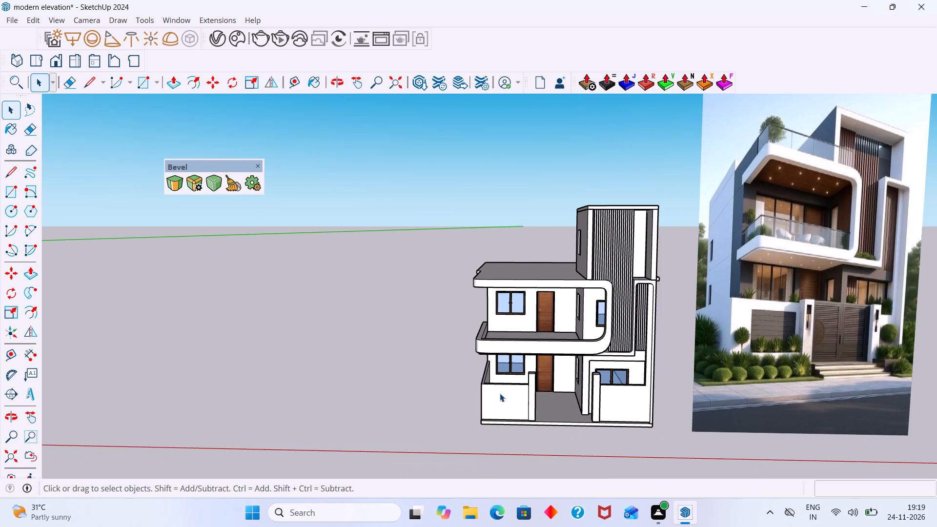
# Open the ground-floor wall group and draw a rectangle about 4' 7" by 3' 2" on the low boundary wall's front face beside the gate pillar.
pyautogui.scroll(5, 503, 395)
pyautogui.doubleClick(503, 395)
pyautogui.click(506, 403)
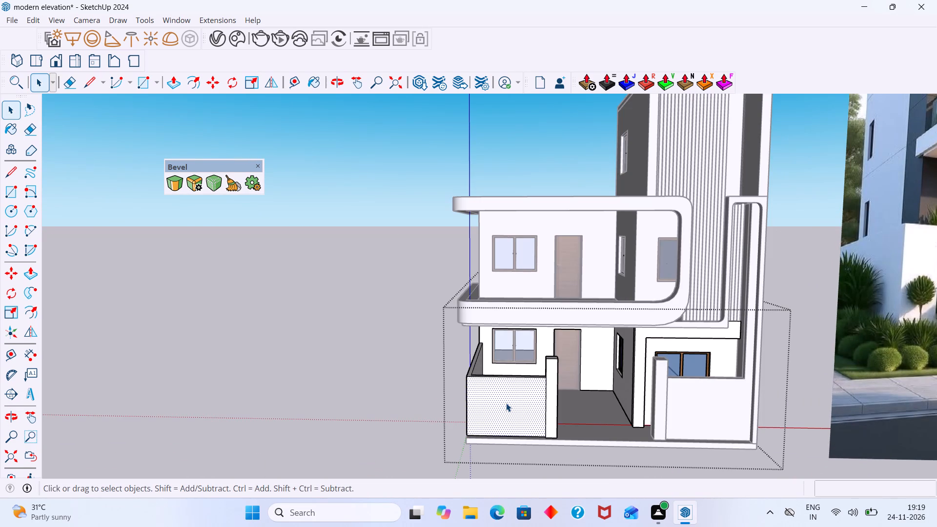
pyautogui.click(506, 403)
pyautogui.press('r')
pyautogui.scroll(4, 501, 402)
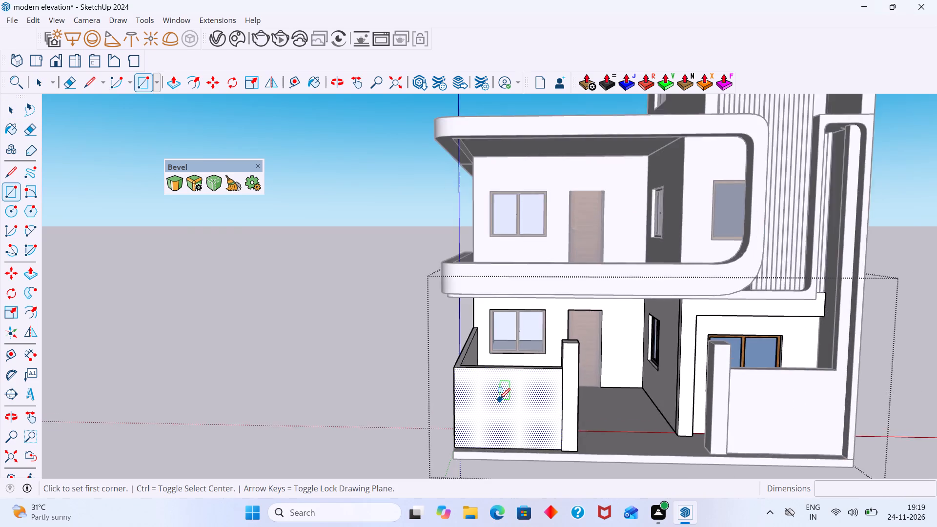
pyautogui.scroll(1, 499, 399)
pyautogui.click(489, 383)
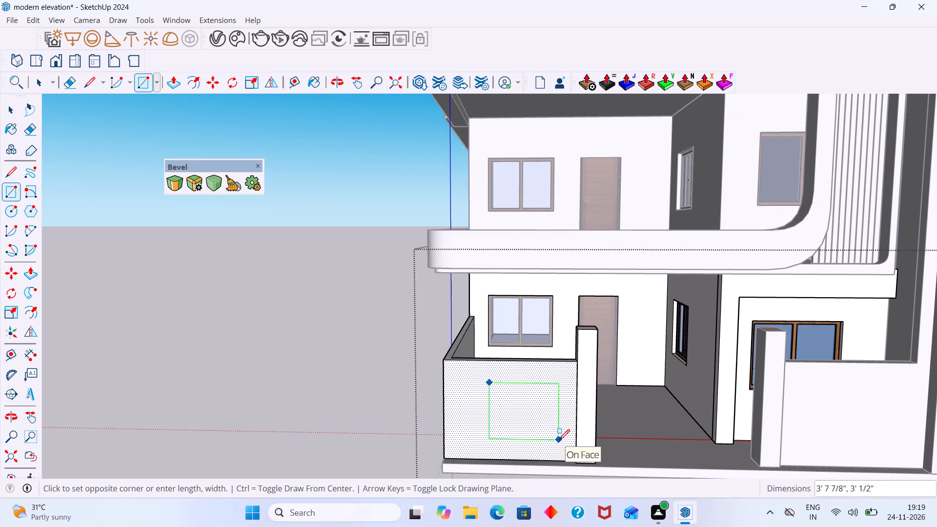
pyautogui.press('Escape')
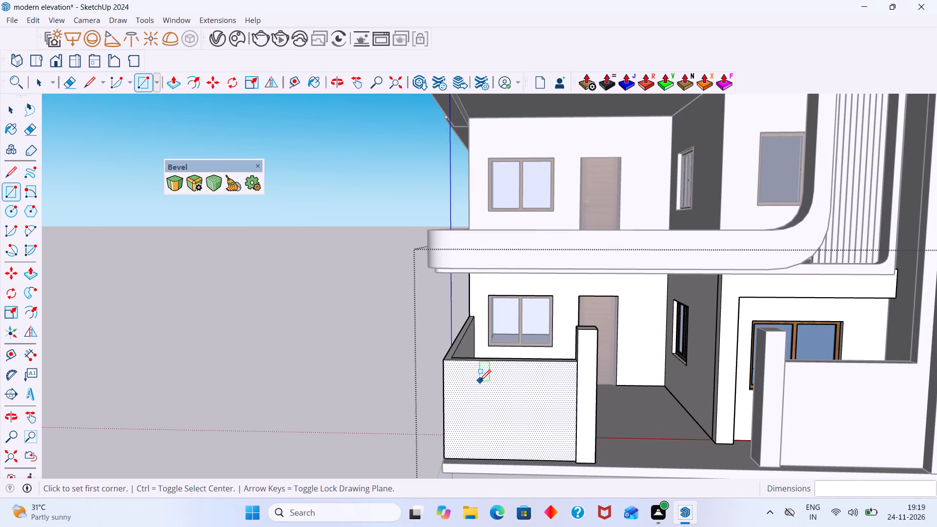
pyautogui.click(477, 382)
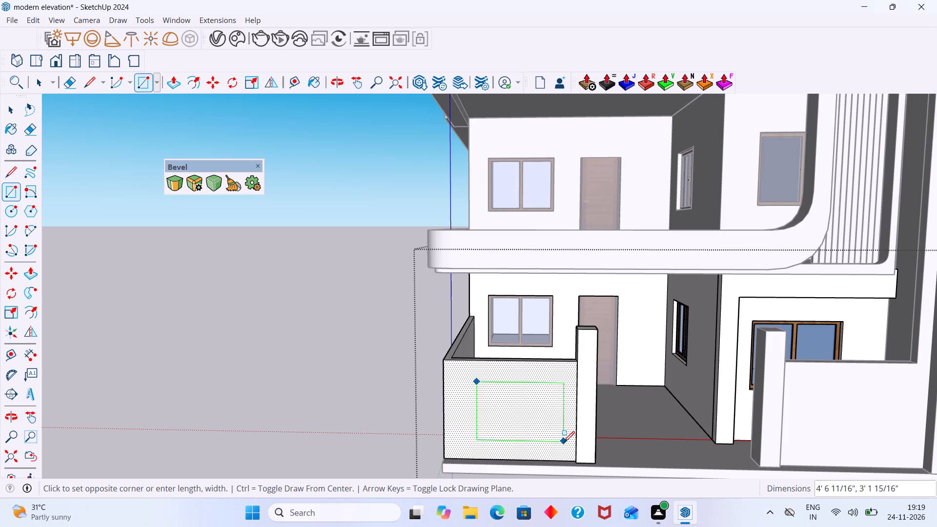
pyautogui.click(565, 442)
pyautogui.press('space')
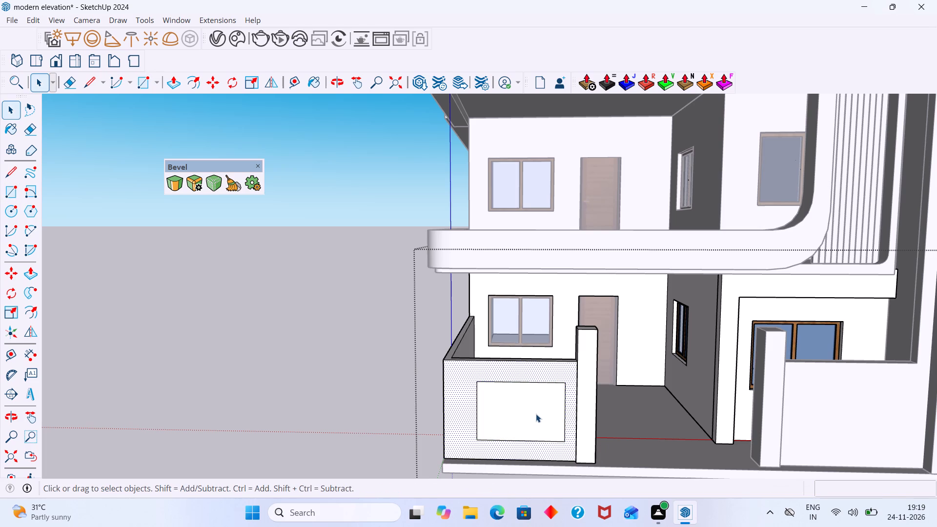
# Push/Pull the rectangle 3 7/8" into the boundary wall to form a recessed panel.
pyautogui.click(536, 414)
pyautogui.press('p')
pyautogui.click(536, 414)
pyautogui.moveTo(535, 408); pyautogui.dragTo(580, 423, button='middle')
pyautogui.scroll(1, 573, 422)
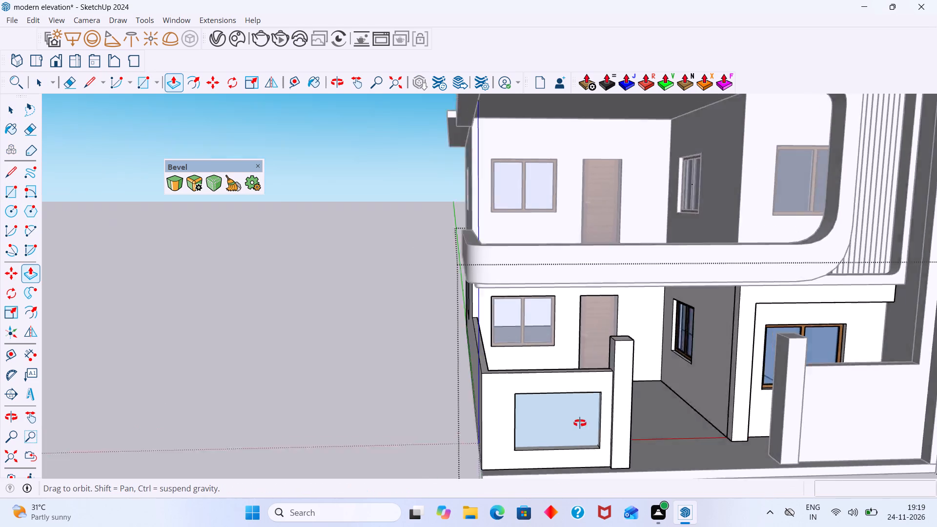
pyautogui.moveTo(580, 423); pyautogui.dragTo(438, 426, button='middle')
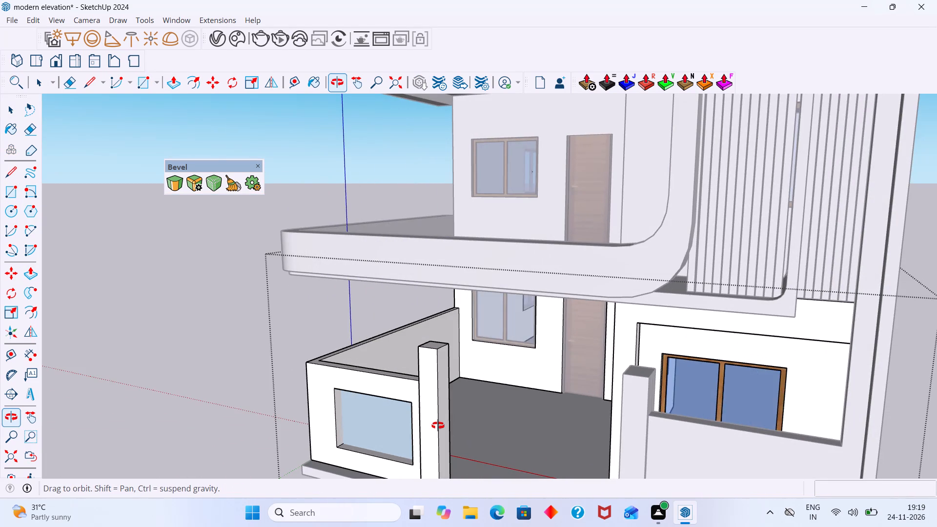
pyautogui.moveTo(438, 426); pyautogui.dragTo(437, 426, button='middle')
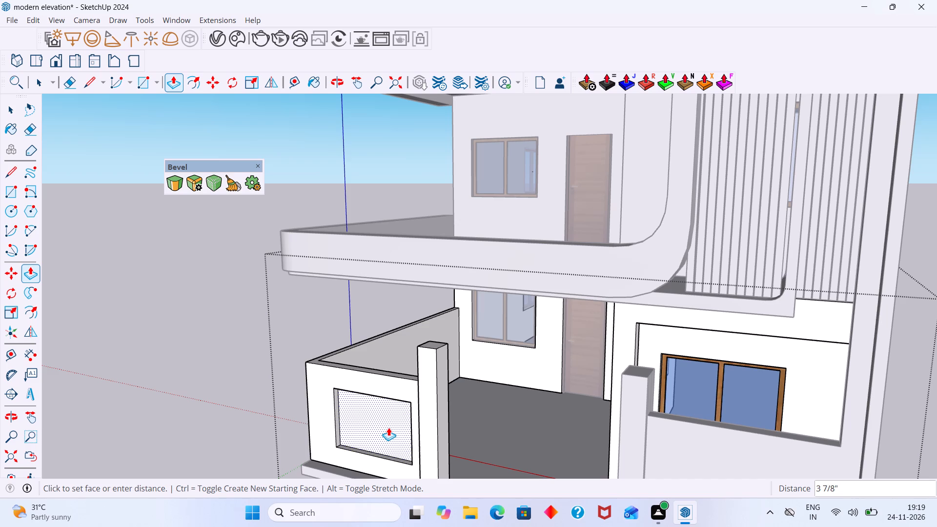
pyautogui.click(388, 427)
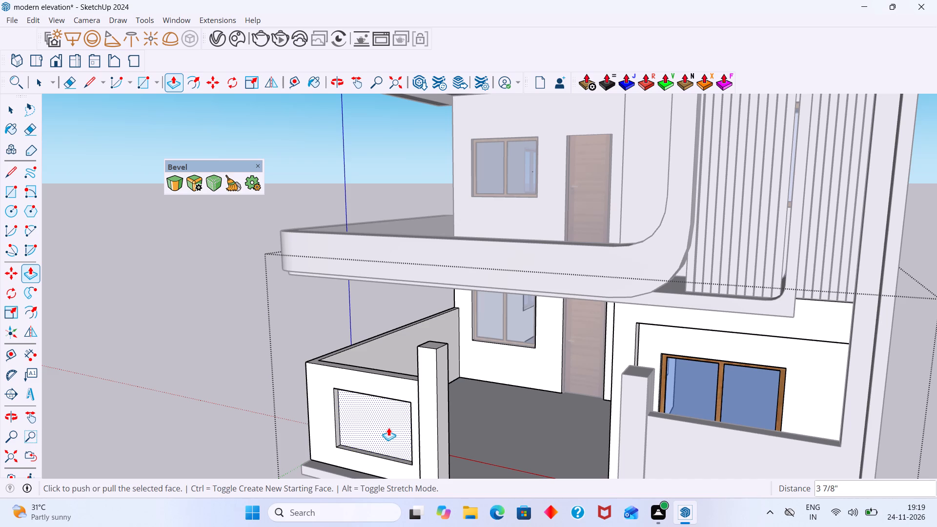
pyautogui.press('space')
pyautogui.click(279, 403)
pyautogui.scroll(-12, 326, 381)
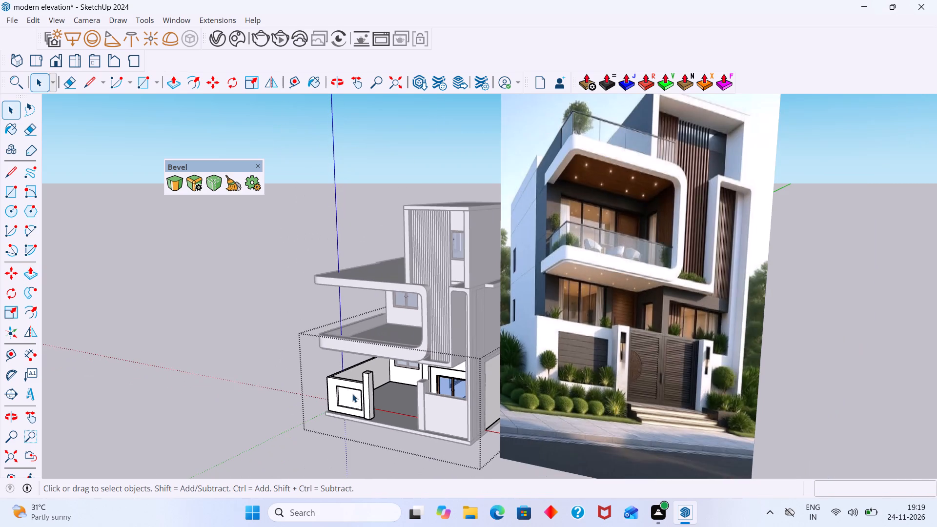
# Select the recessed panel's back face and make the 1001bit tools available.
pyautogui.moveTo(378, 403); pyautogui.dragTo(478, 398, button='middle')
pyautogui.scroll(13, 395, 419)
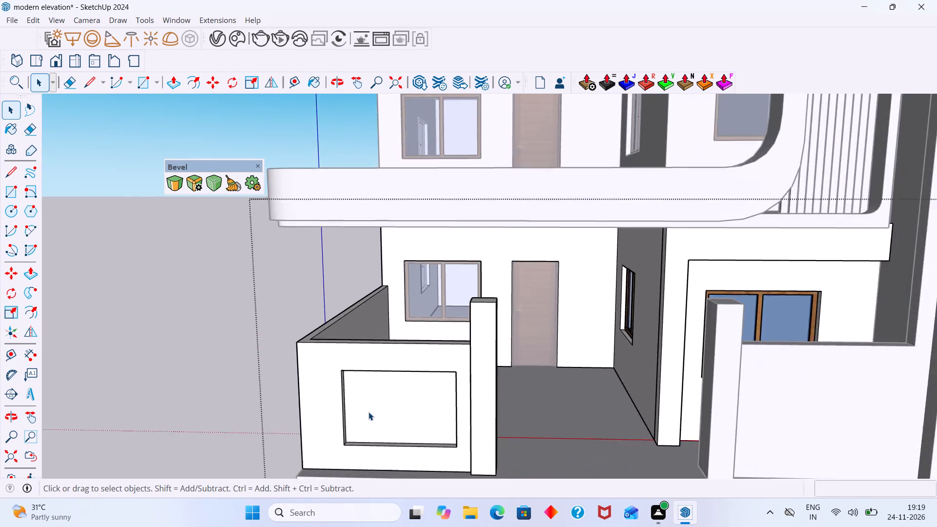
pyautogui.scroll(2, 368, 412)
pyautogui.moveTo(362, 411); pyautogui.dragTo(315, 390, button='middle')
pyautogui.click(328, 374)
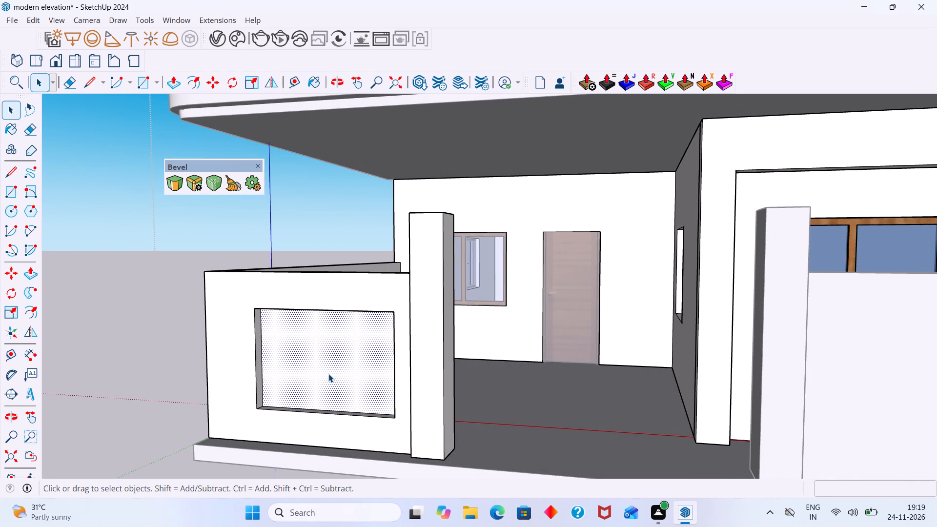
pyautogui.rightClick(540, 41)
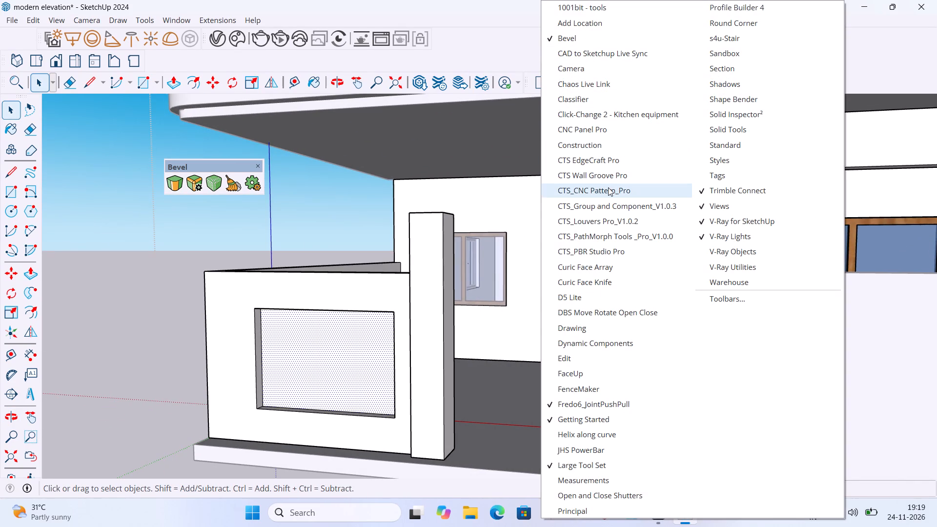
pyautogui.click(649, 10)
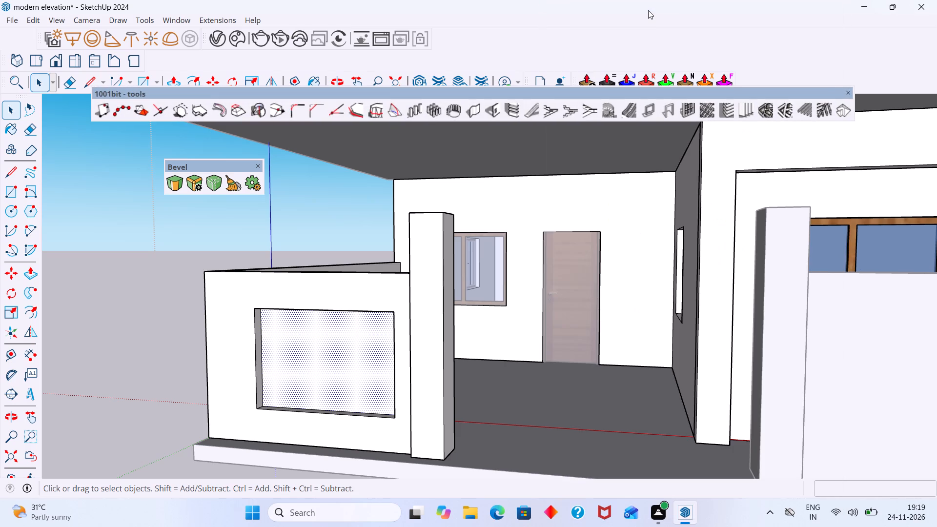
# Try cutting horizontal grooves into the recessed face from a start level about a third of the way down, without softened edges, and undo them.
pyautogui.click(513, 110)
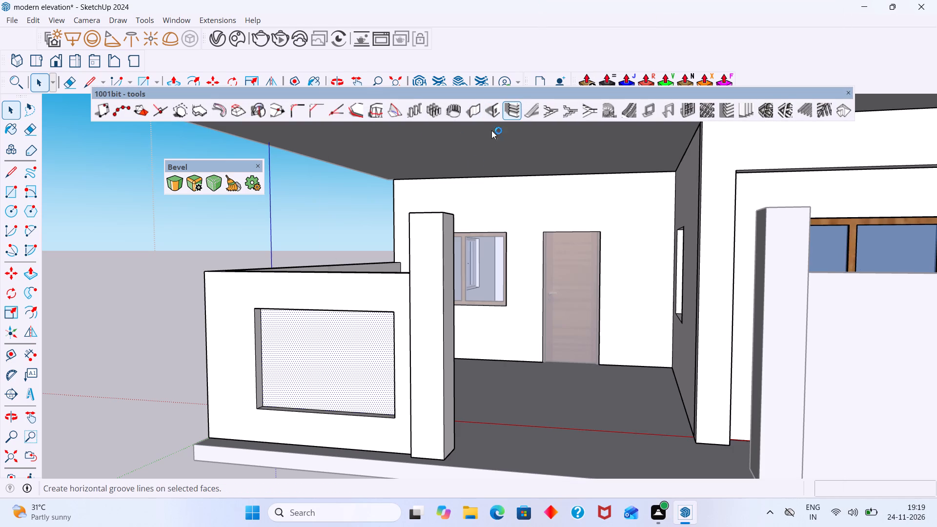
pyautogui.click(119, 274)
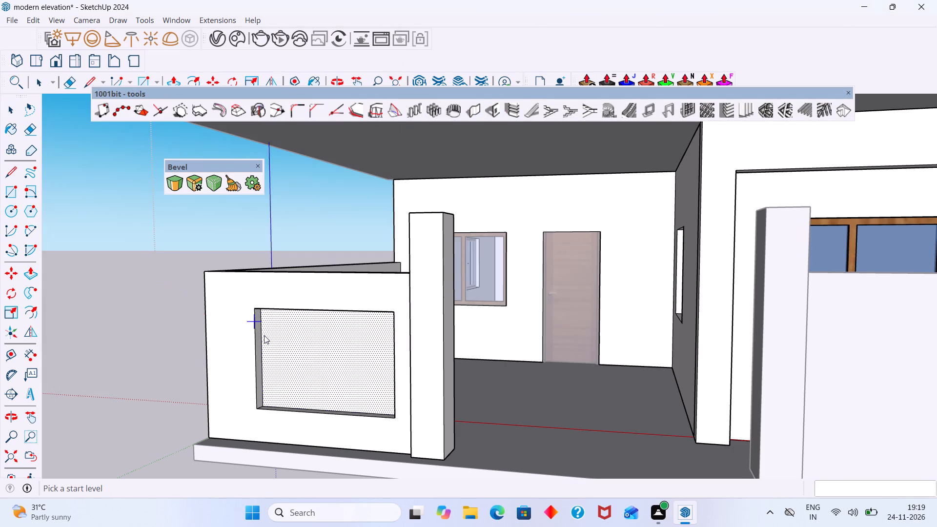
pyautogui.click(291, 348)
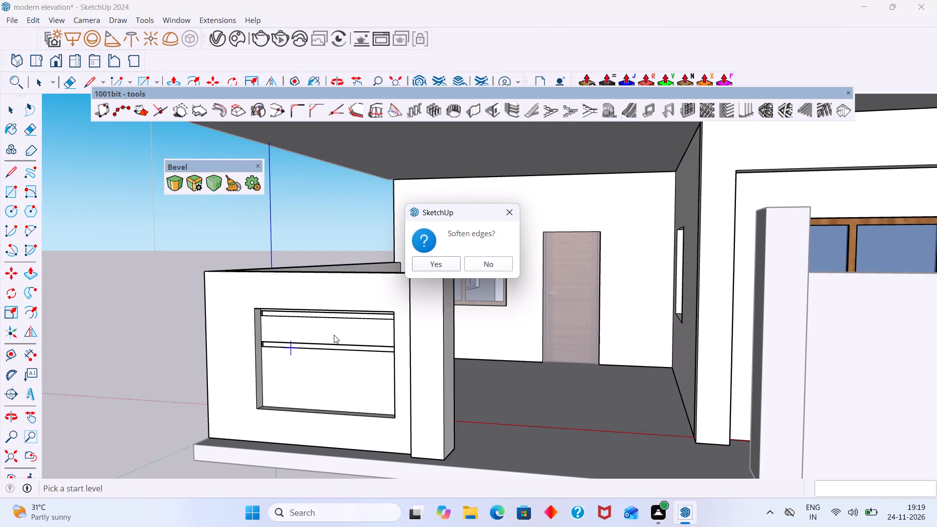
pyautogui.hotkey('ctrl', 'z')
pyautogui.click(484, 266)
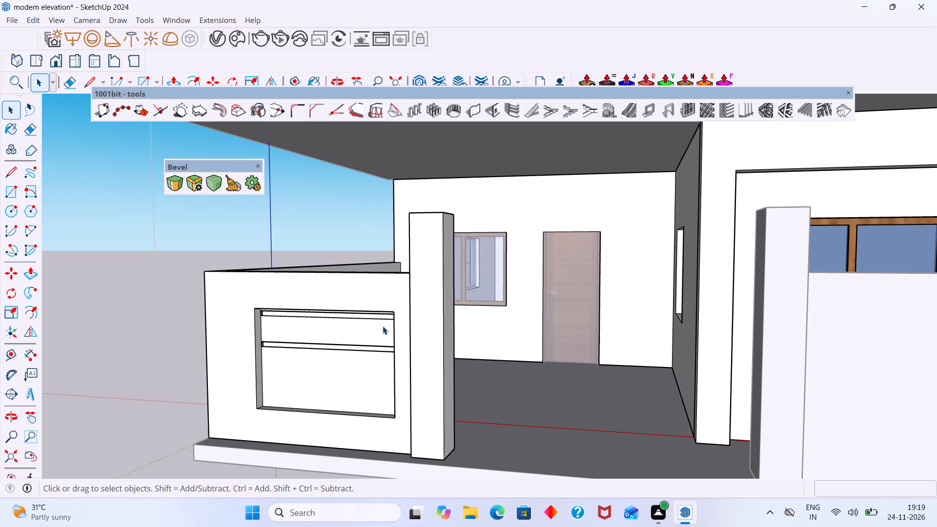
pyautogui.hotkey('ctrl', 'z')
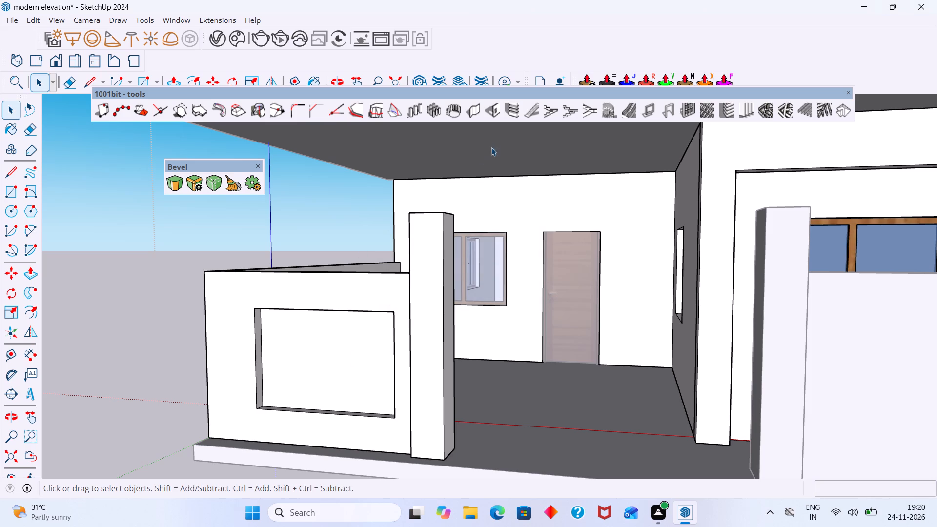
# Create horizontal grooves on the recessed face from near its bottom edge, 1 15/16" wide, 1" deep, 11 13/16" spacing, number 5, without softening edges.
pyautogui.click(514, 113)
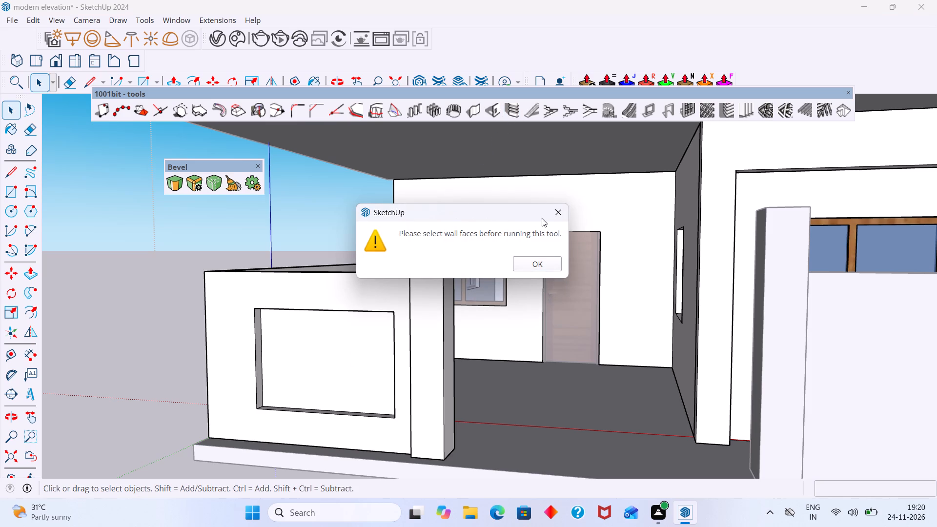
pyautogui.click(553, 215)
pyautogui.click(354, 354)
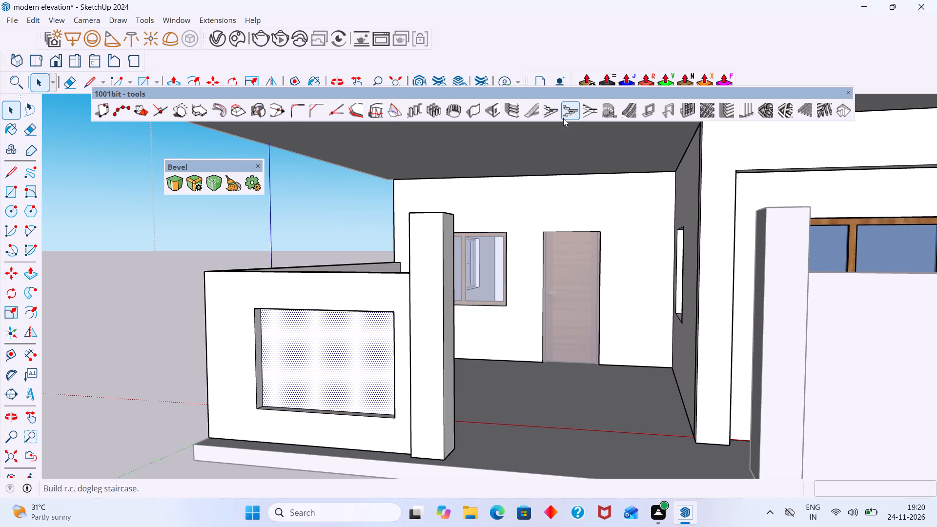
pyautogui.click(515, 109)
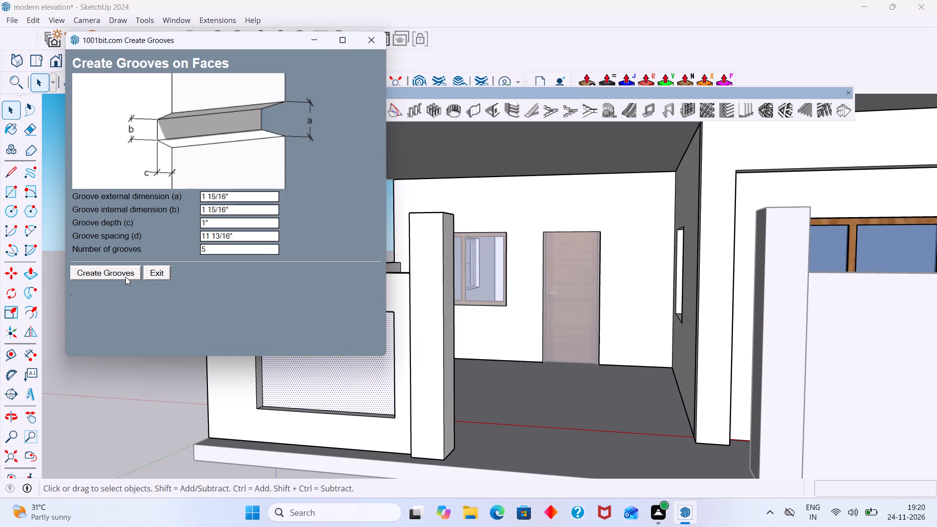
pyautogui.click(122, 275)
pyautogui.scroll(1, 266, 405)
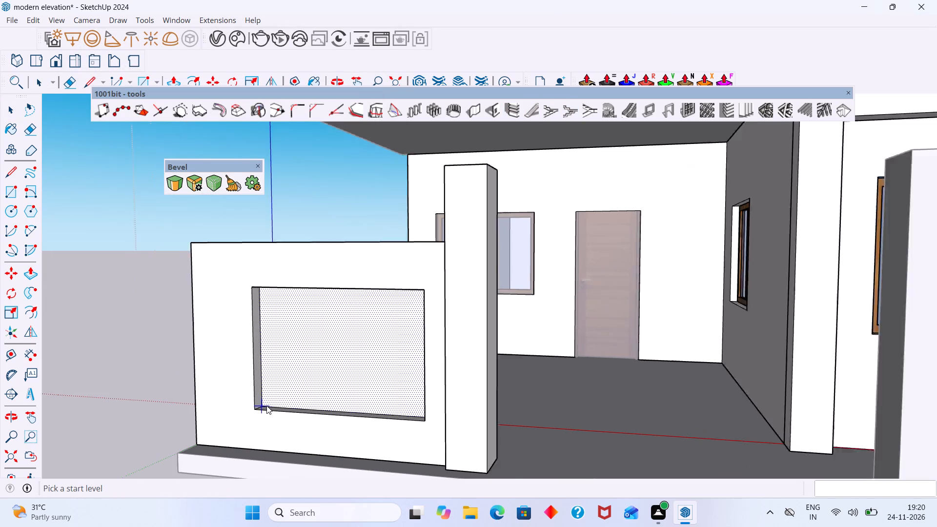
pyautogui.scroll(3, 266, 405)
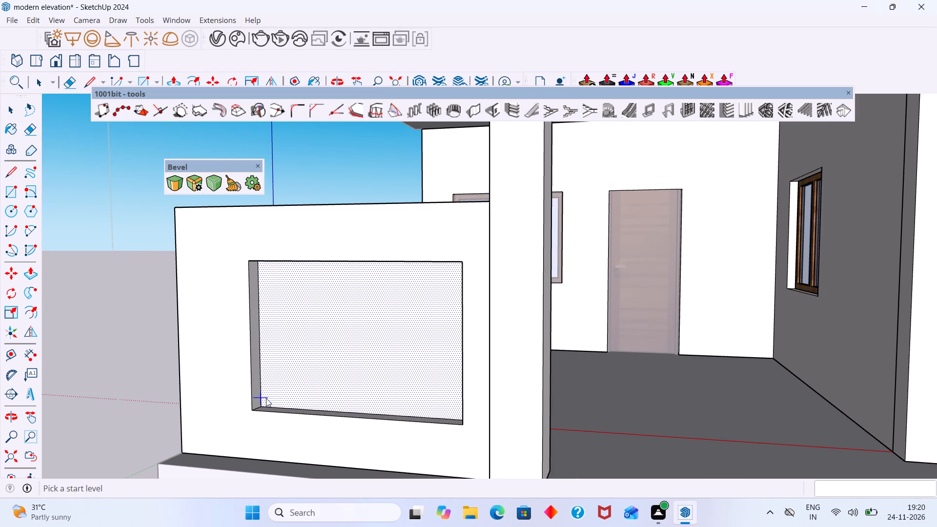
pyautogui.doubleClick(266, 398)
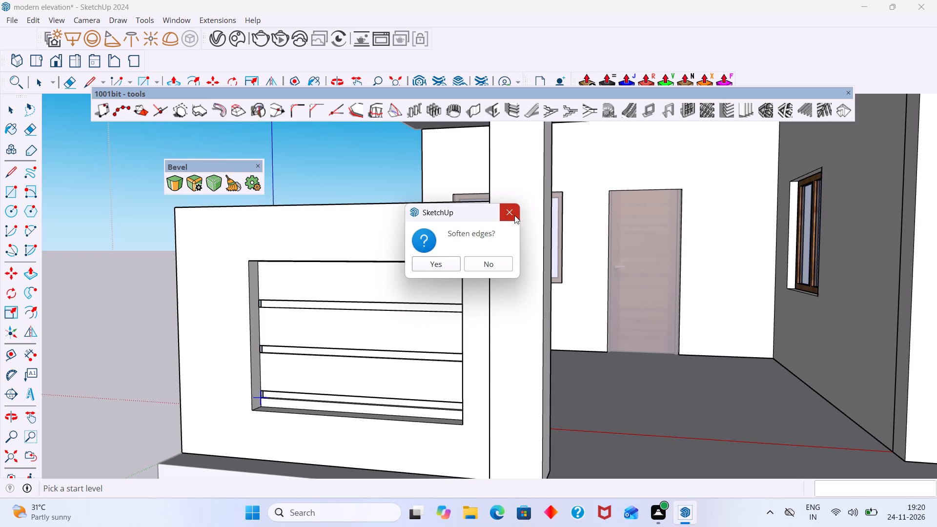
pyautogui.click(514, 215)
pyautogui.moveTo(398, 292); pyautogui.dragTo(384, 237, button='middle')
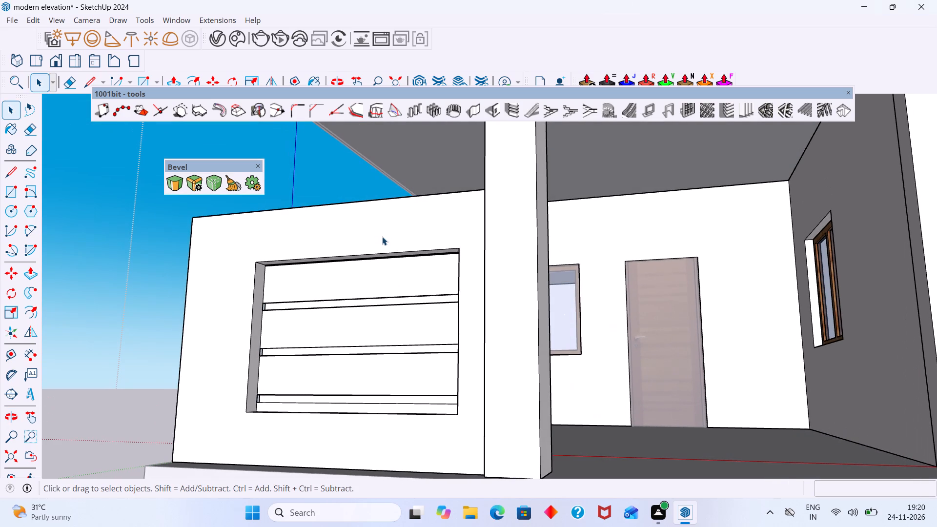
# Undo the last set of horizontal grooves on the recessed panel's back face.
pyautogui.hotkey('ctrl', 'z')
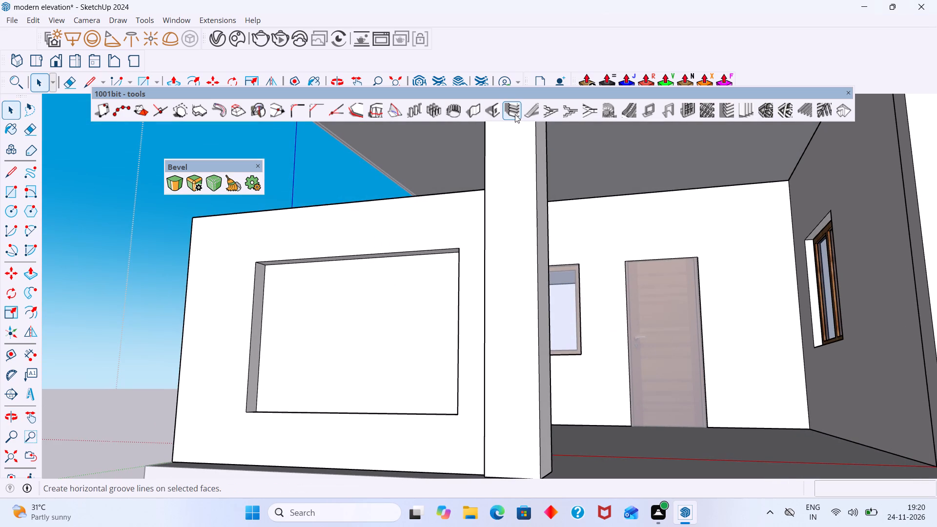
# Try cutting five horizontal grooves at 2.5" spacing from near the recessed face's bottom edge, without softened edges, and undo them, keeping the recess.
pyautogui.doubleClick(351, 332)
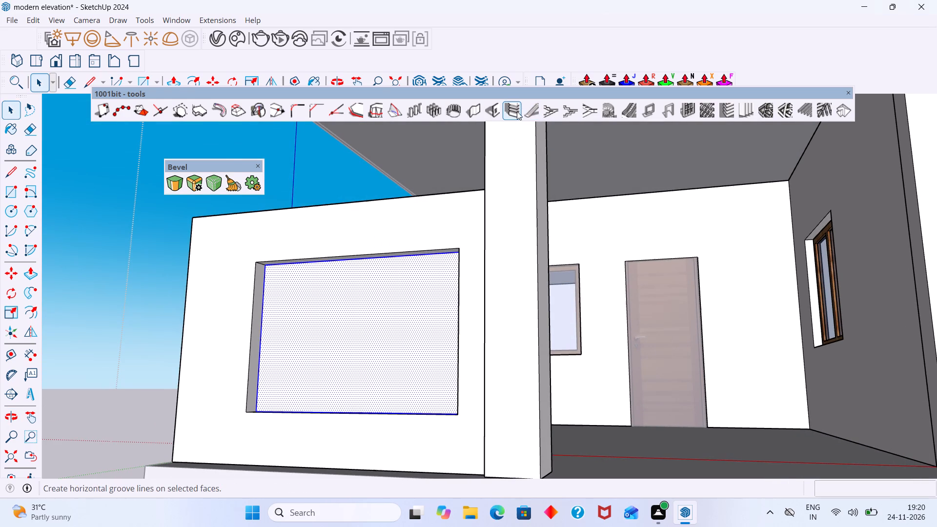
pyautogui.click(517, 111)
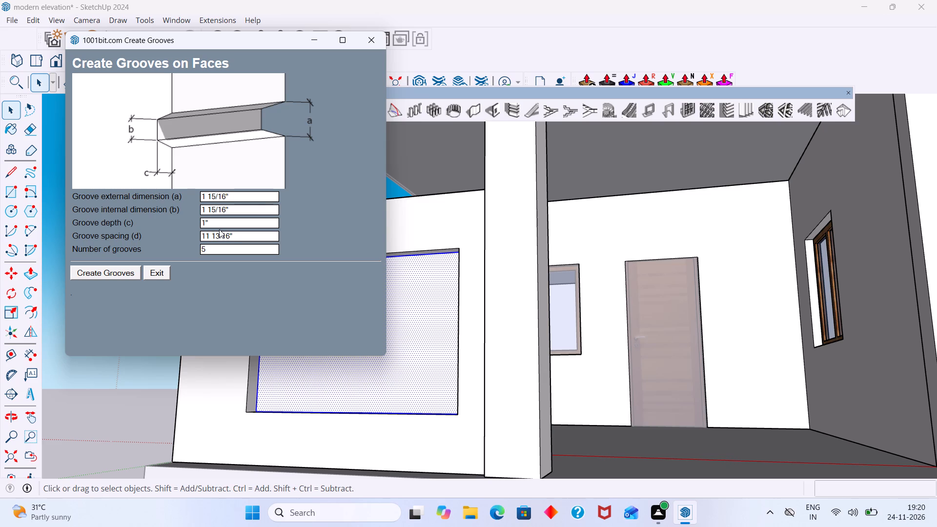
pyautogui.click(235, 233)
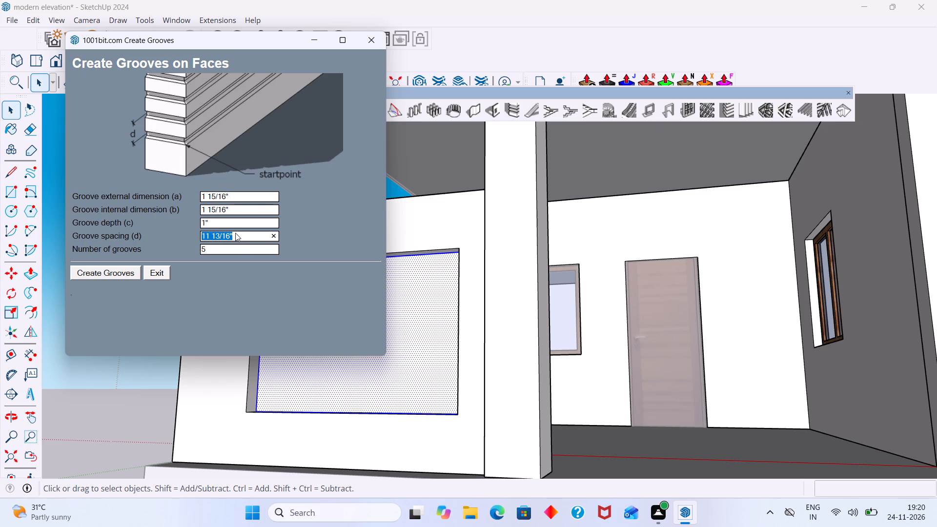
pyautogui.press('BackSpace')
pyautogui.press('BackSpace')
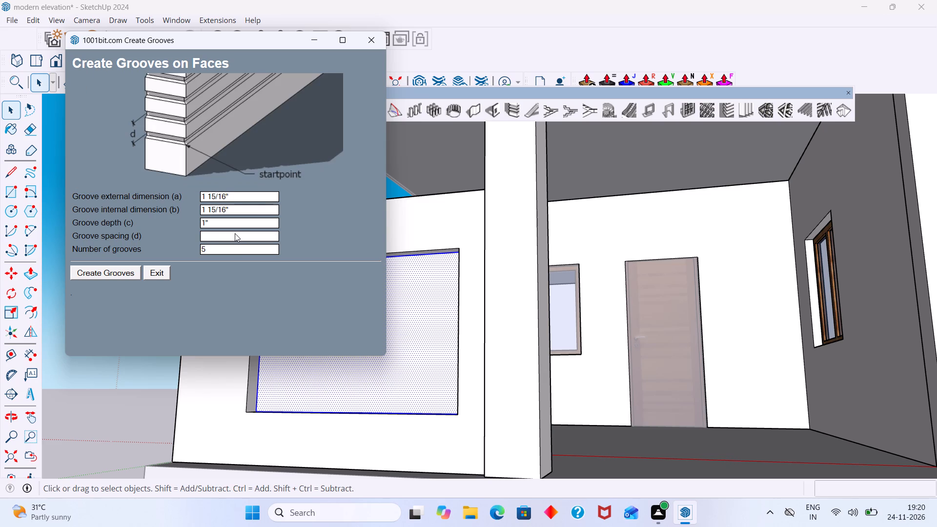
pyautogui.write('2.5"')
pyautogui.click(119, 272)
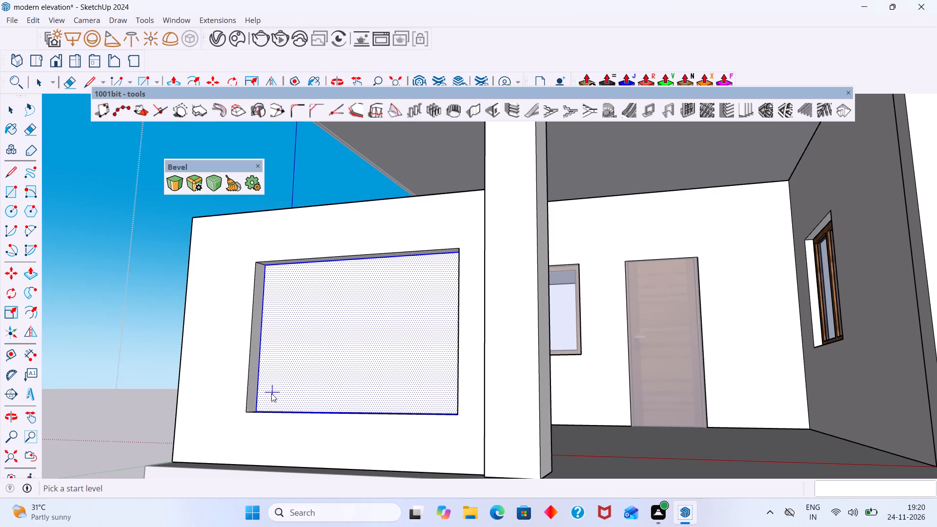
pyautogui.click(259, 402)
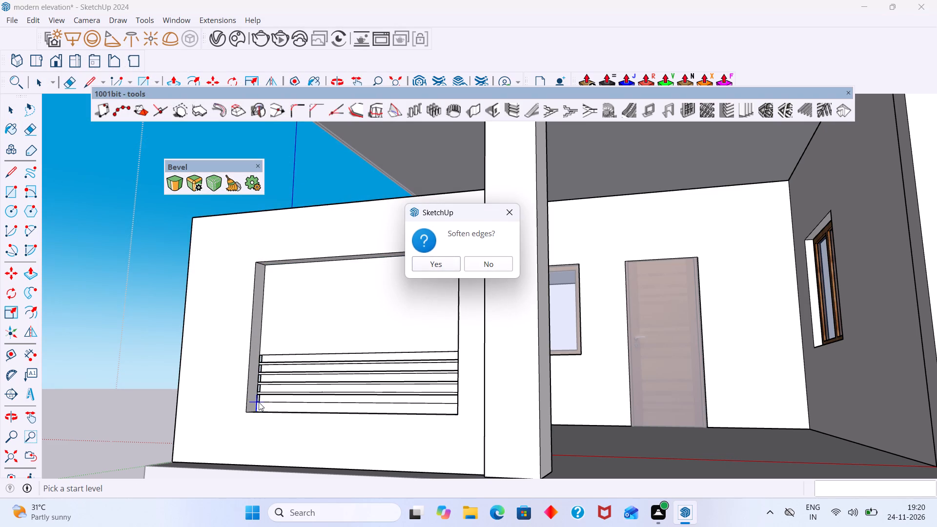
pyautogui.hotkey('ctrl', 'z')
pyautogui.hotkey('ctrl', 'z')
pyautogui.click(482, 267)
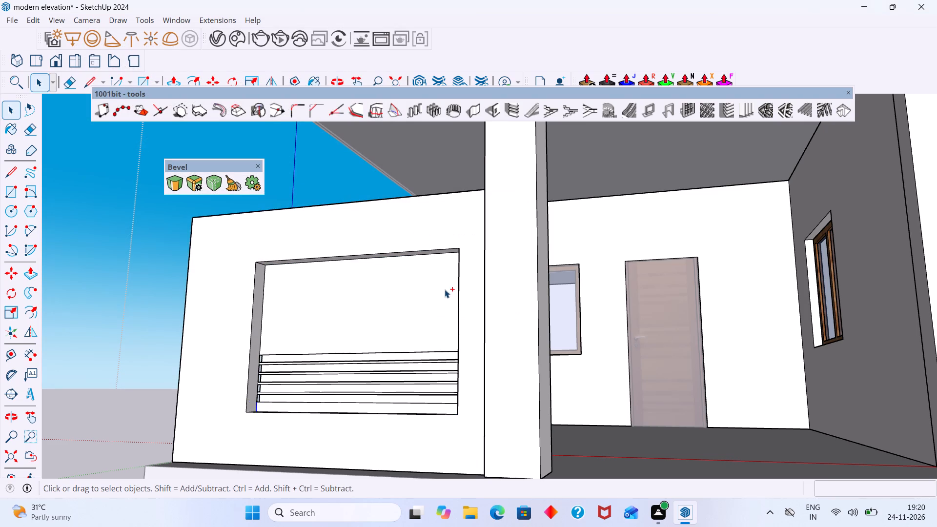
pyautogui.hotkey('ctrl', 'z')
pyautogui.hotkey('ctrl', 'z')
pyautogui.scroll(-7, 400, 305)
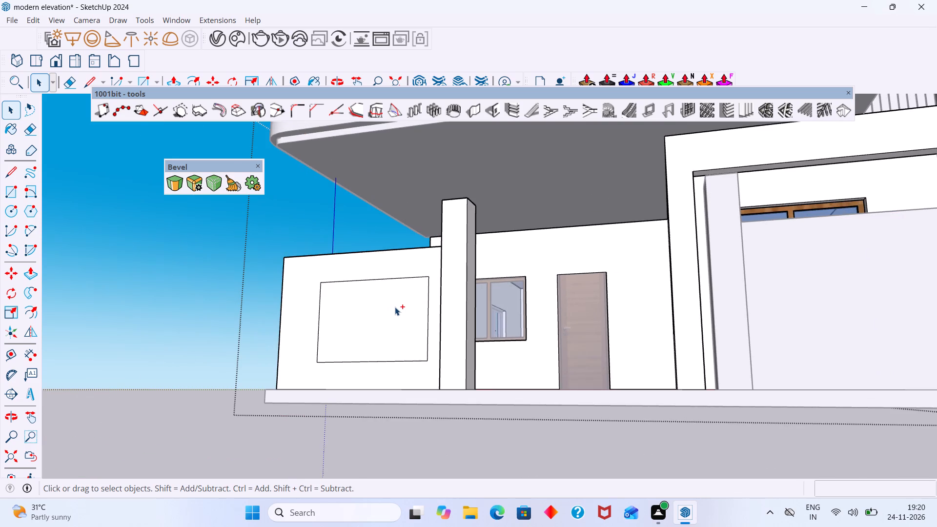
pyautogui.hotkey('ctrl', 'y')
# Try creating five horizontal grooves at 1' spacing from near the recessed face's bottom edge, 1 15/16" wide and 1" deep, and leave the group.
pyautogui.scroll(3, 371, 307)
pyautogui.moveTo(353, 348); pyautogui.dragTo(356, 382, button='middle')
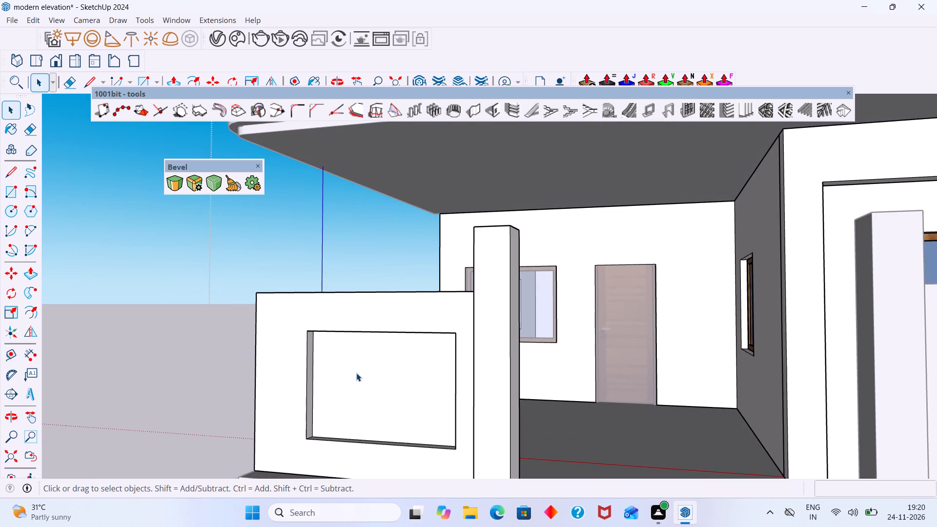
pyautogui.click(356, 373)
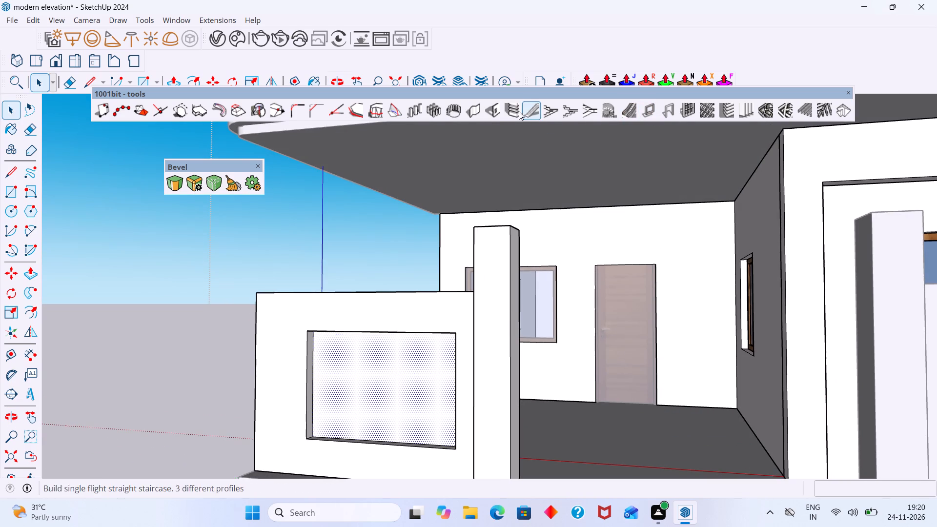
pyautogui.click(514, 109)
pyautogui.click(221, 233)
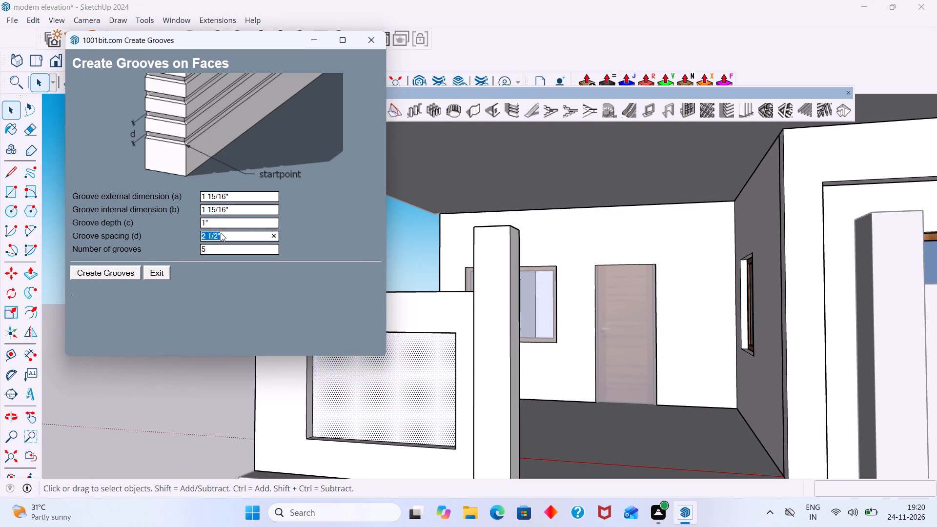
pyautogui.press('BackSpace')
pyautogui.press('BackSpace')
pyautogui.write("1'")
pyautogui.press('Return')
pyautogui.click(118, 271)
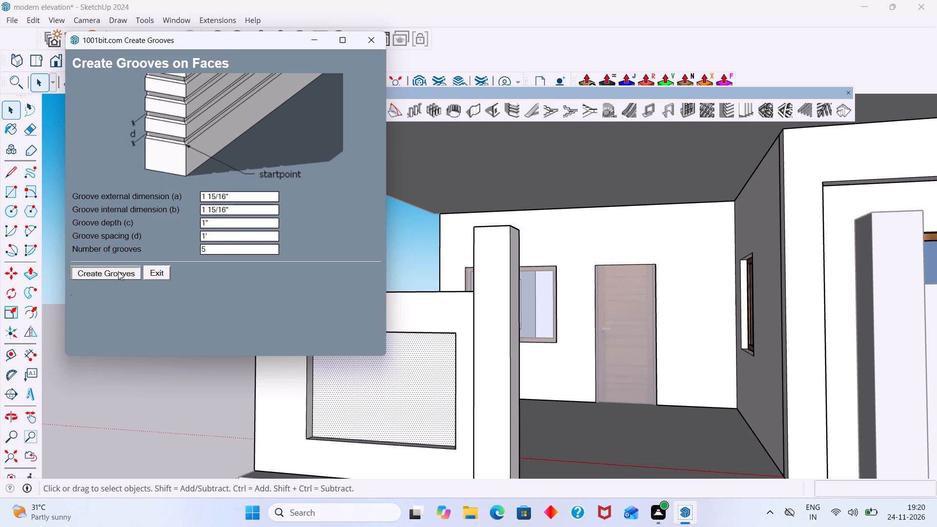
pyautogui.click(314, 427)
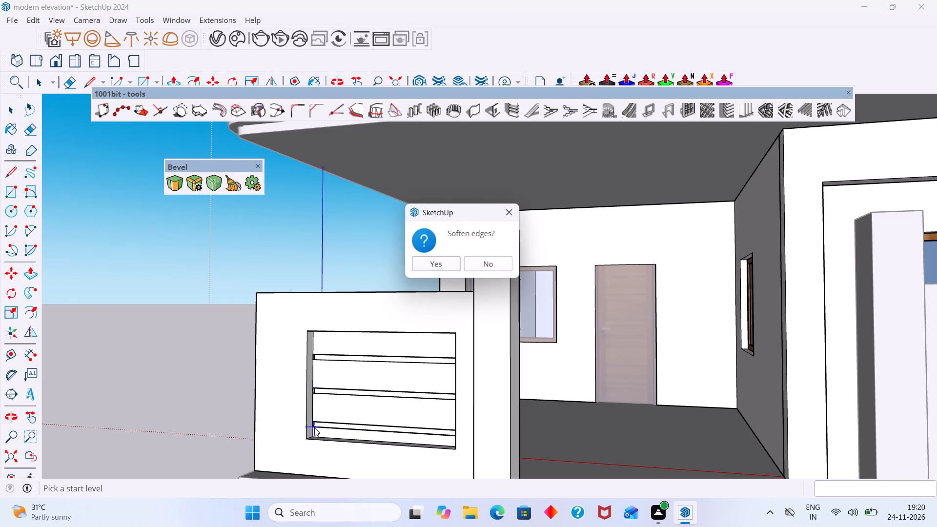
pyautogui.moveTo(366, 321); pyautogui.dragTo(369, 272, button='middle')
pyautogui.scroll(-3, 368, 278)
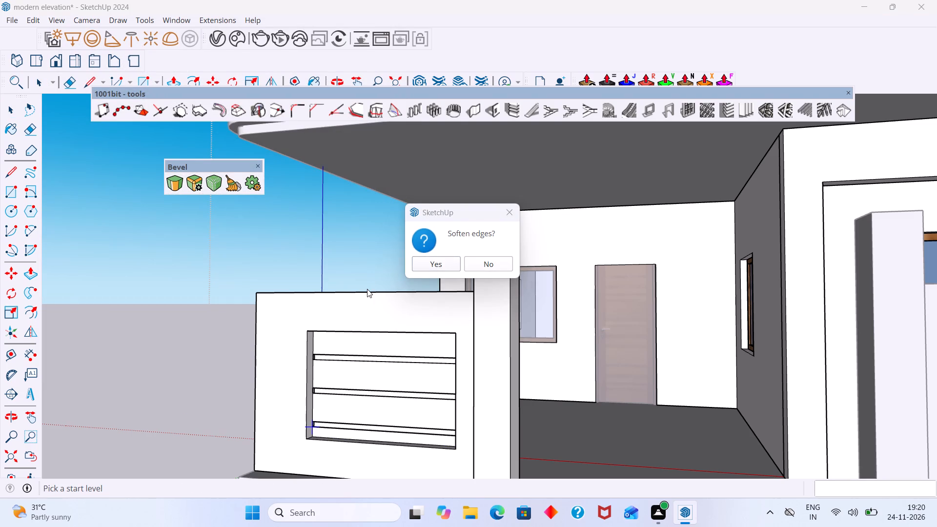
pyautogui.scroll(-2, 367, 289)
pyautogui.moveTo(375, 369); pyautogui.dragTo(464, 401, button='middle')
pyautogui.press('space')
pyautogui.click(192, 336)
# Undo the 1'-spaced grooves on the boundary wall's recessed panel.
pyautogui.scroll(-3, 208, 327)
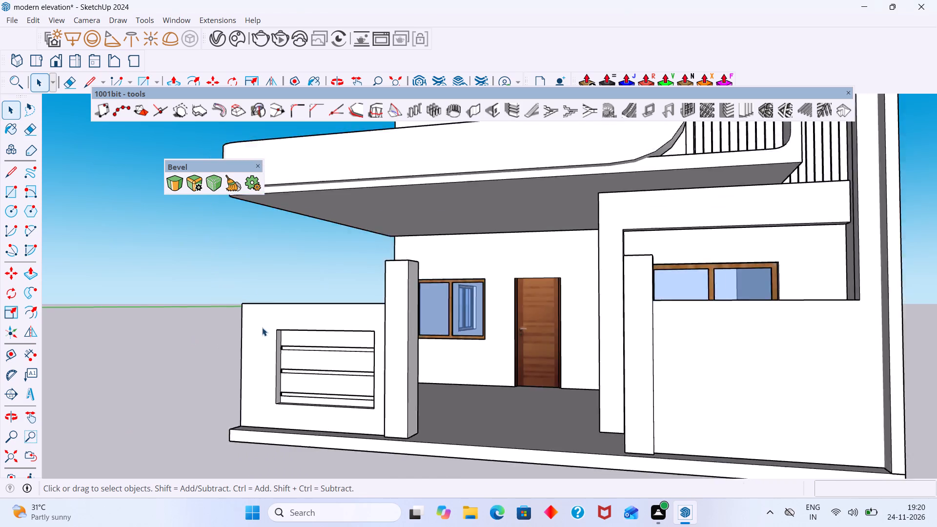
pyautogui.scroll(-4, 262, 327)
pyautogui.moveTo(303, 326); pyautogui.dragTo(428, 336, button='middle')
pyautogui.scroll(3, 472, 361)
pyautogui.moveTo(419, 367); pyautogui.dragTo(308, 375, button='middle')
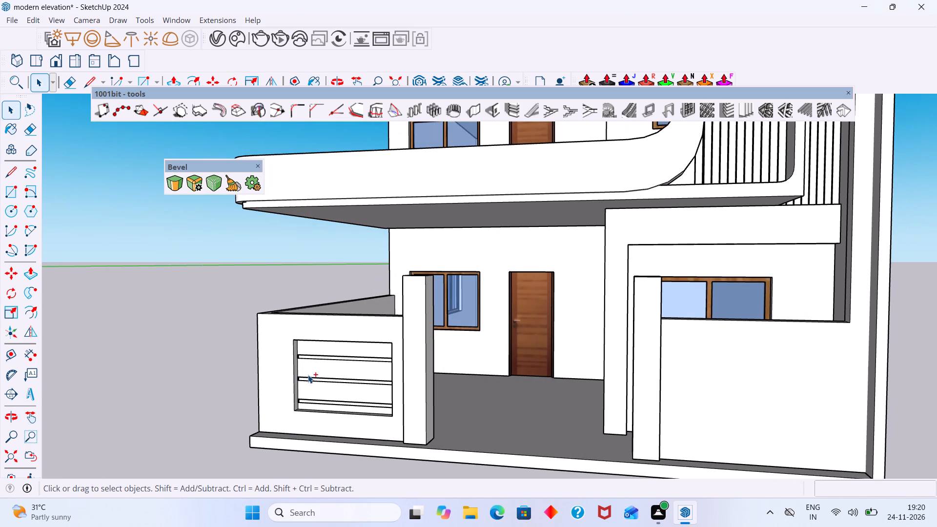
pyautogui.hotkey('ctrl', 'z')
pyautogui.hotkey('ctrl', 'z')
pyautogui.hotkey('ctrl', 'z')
# Create five horizontal grooves on the recessed face from near its bottom edge, 1 15/16" wide, 1" deep, 8" spacing, and leave the group.
pyautogui.scroll(1, 315, 388)
pyautogui.click(320, 386)
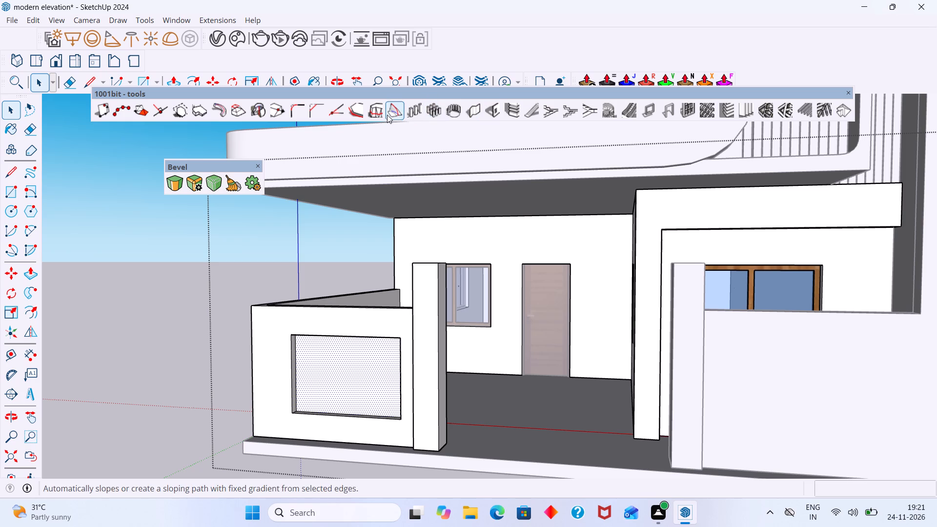
pyautogui.click(512, 109)
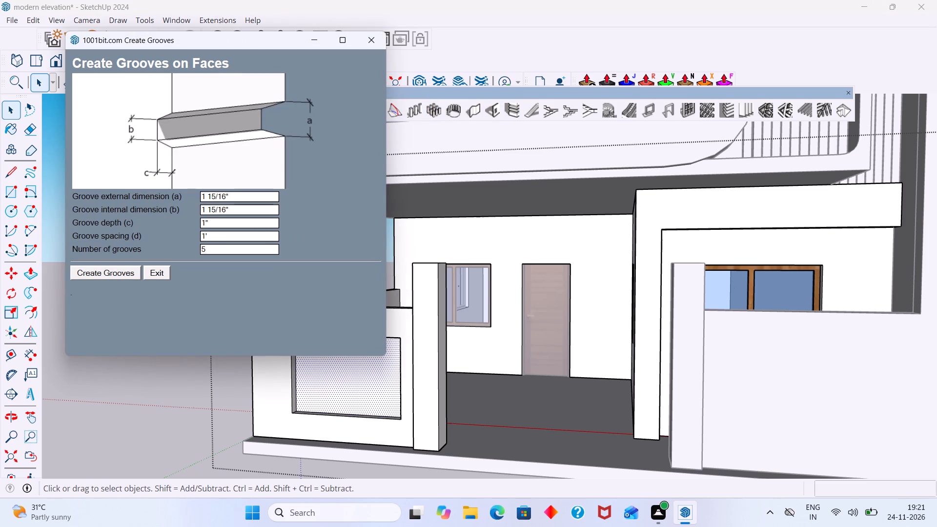
pyautogui.click(208, 236)
pyautogui.press('BackSpace')
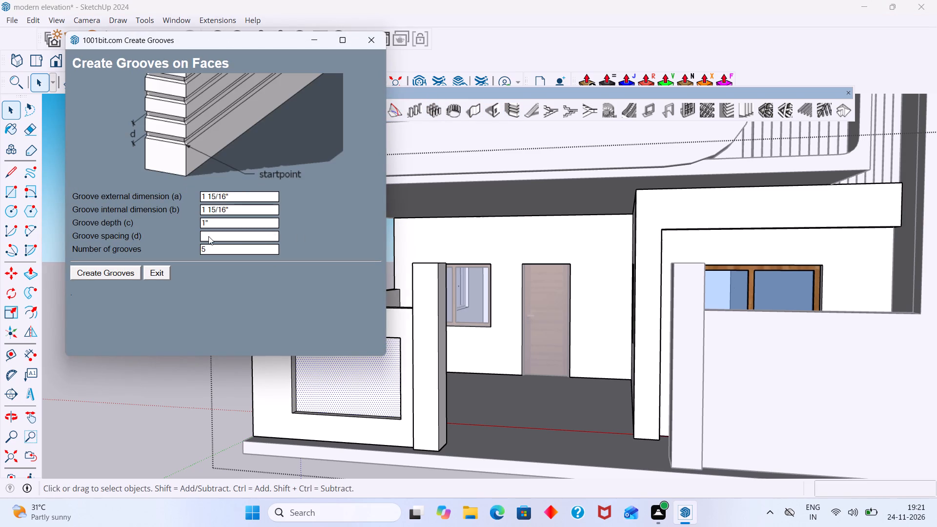
pyautogui.write('8"')
pyautogui.click(130, 269)
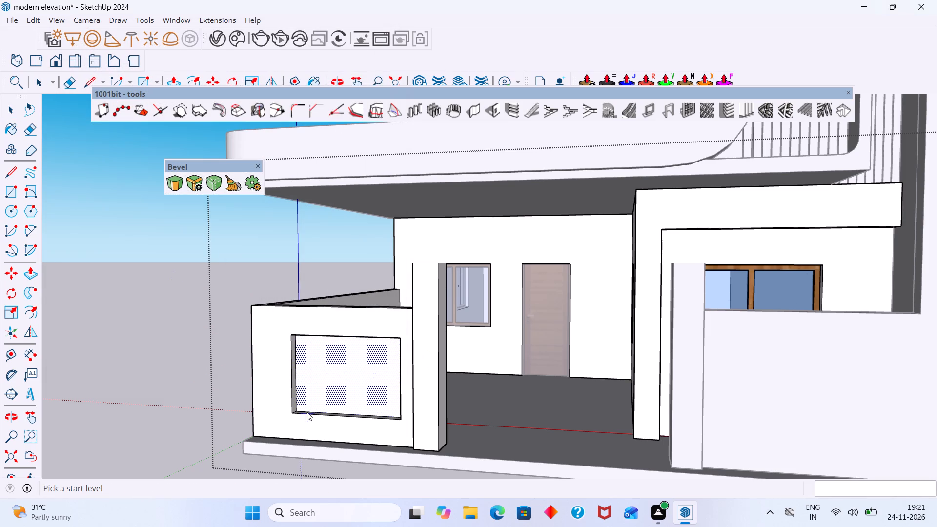
pyautogui.scroll(7, 306, 412)
pyautogui.click(289, 402)
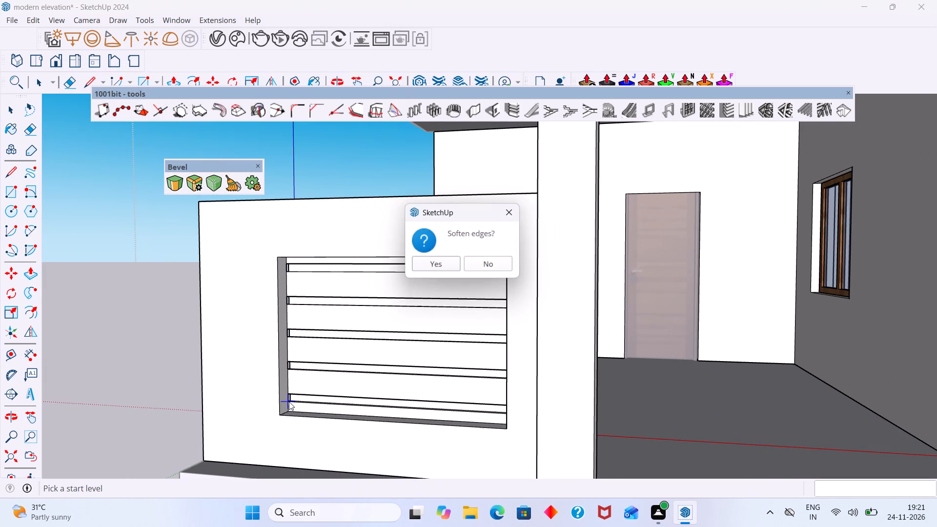
pyautogui.press('space')
pyautogui.scroll(-10, 327, 403)
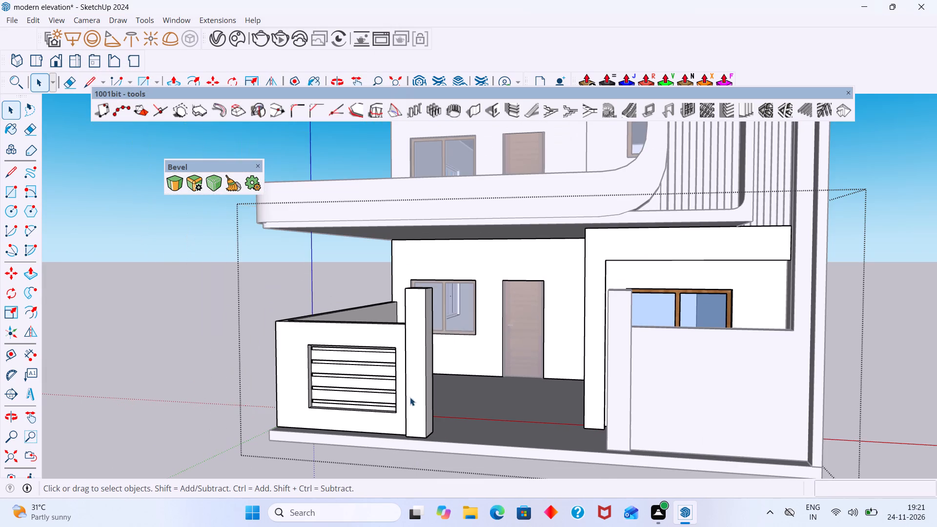
pyautogui.click(200, 323)
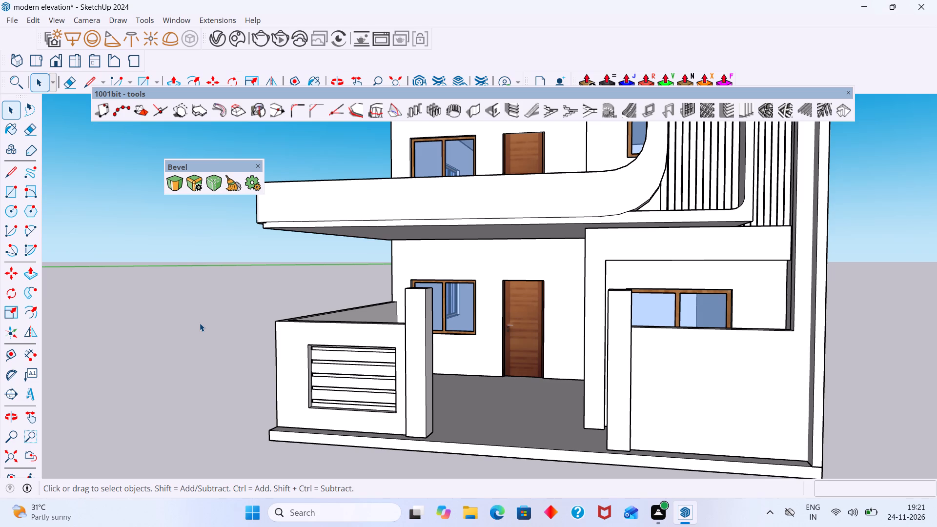
# Close the floating Bevel tool set.
pyautogui.scroll(-9, 383, 335)
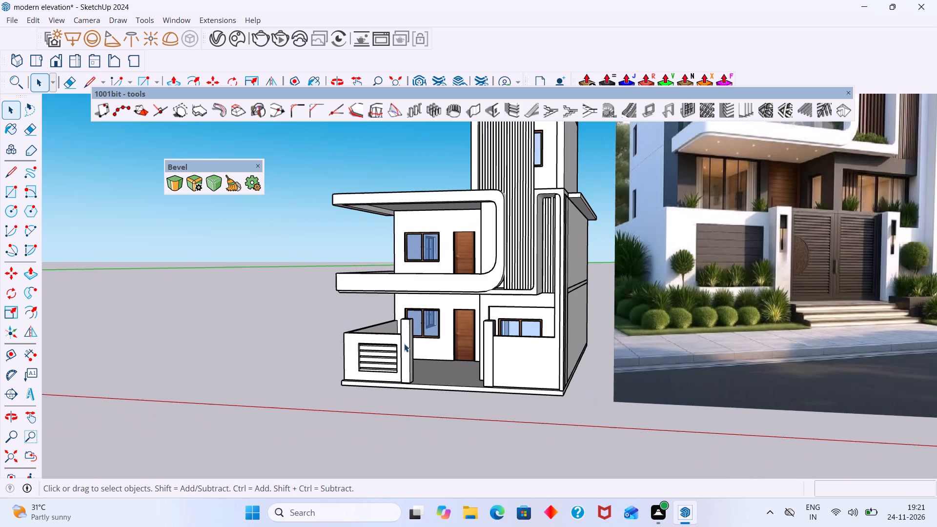
pyautogui.moveTo(275, 364); pyautogui.dragTo(330, 359, button='middle')
pyautogui.scroll(2, 318, 345)
pyautogui.click(318, 343)
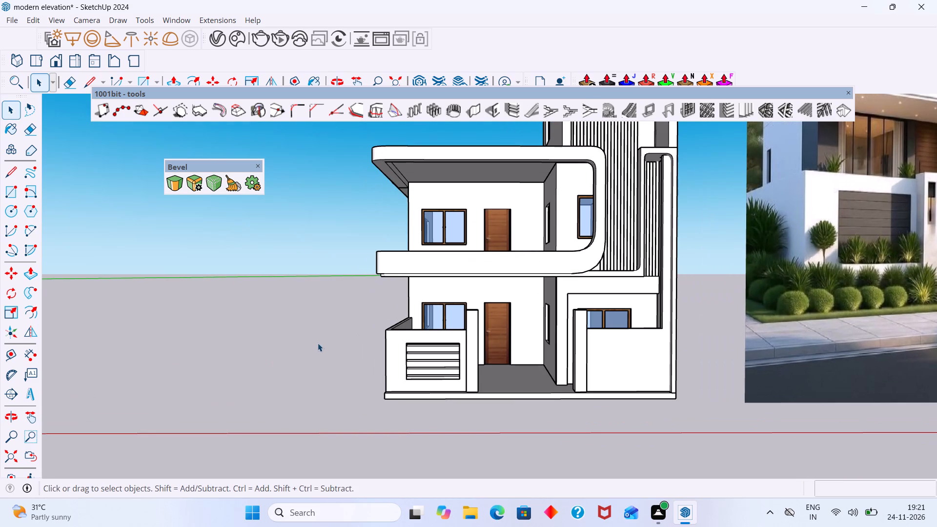
pyautogui.click(260, 165)
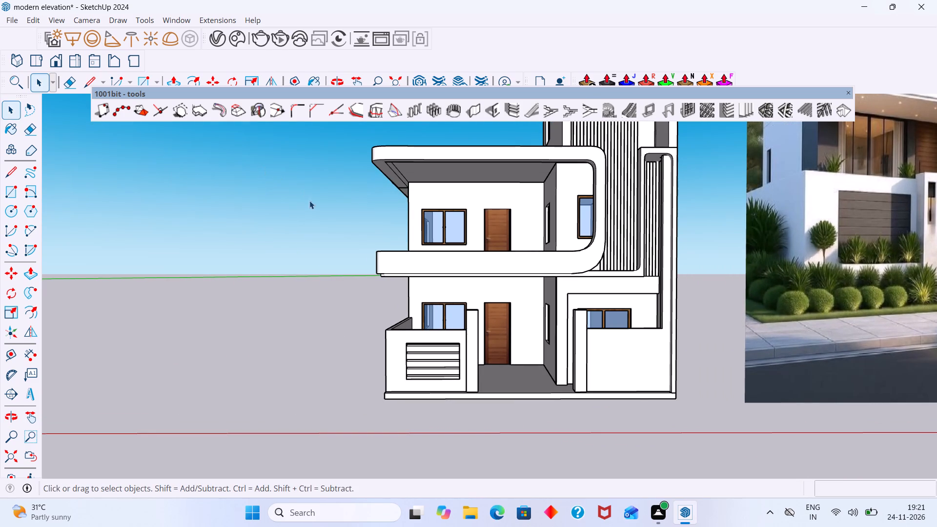
# Compare the modelled boundary wall, grooved panel and entrance with the reference image.
pyautogui.scroll(-4, 315, 216)
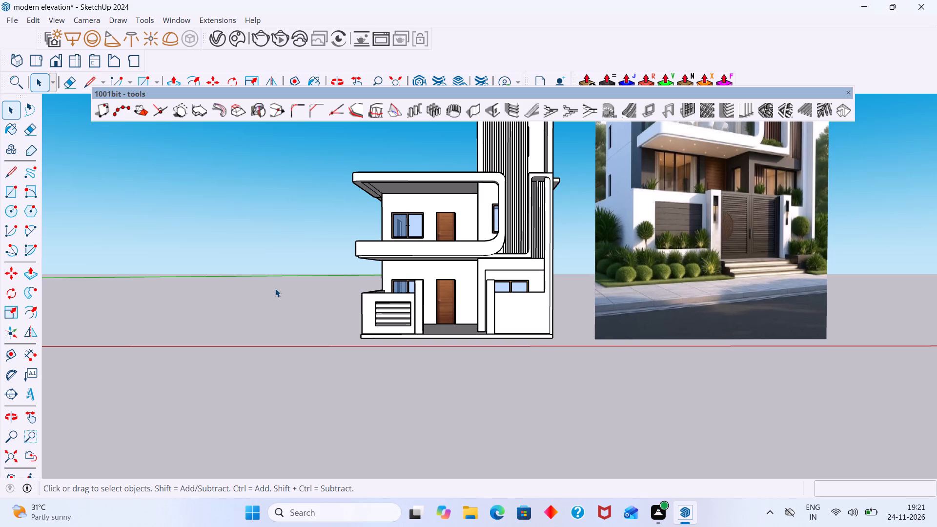
pyautogui.scroll(-8, 319, 275)
pyautogui.scroll(-1, 388, 318)
pyautogui.moveTo(388, 325); pyautogui.dragTo(392, 344, button='middle')
pyautogui.scroll(4, 468, 279)
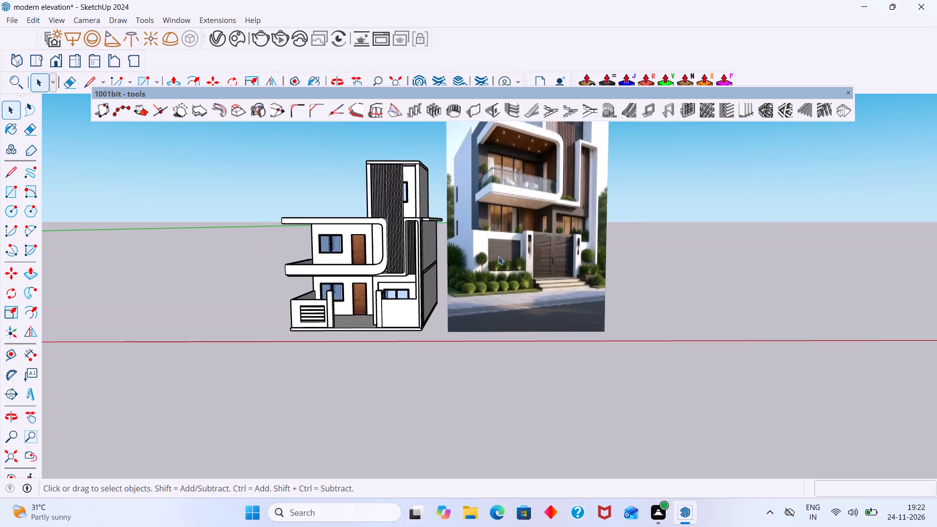
pyautogui.scroll(4, 498, 256)
pyautogui.scroll(8, 266, 334)
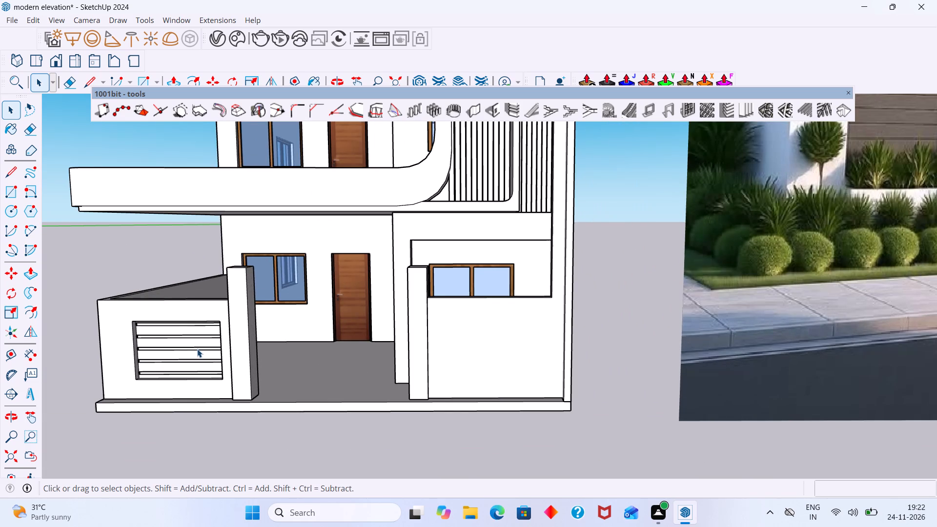
pyautogui.scroll(3, 209, 347)
pyautogui.scroll(-16, 209, 347)
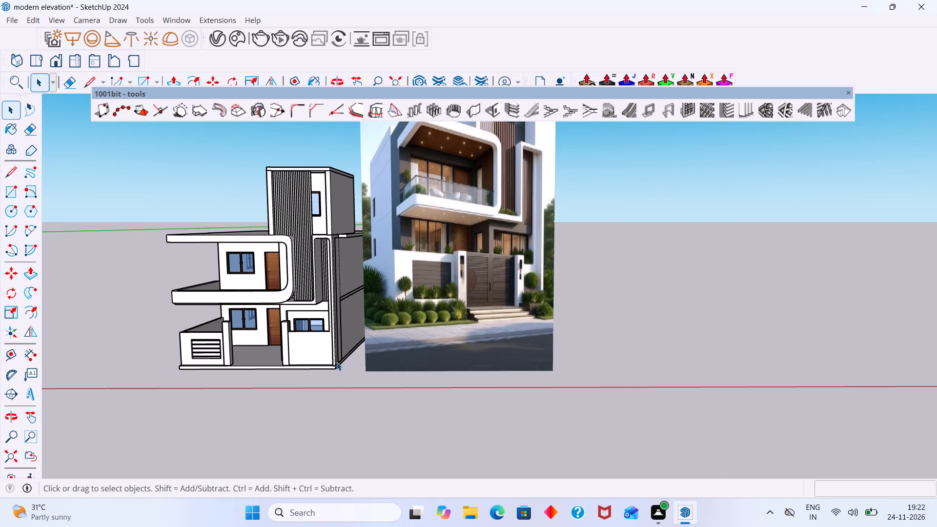
pyautogui.scroll(8, 336, 363)
pyautogui.moveTo(297, 372); pyautogui.dragTo(304, 437, button='middle')
pyautogui.scroll(1, 304, 437)
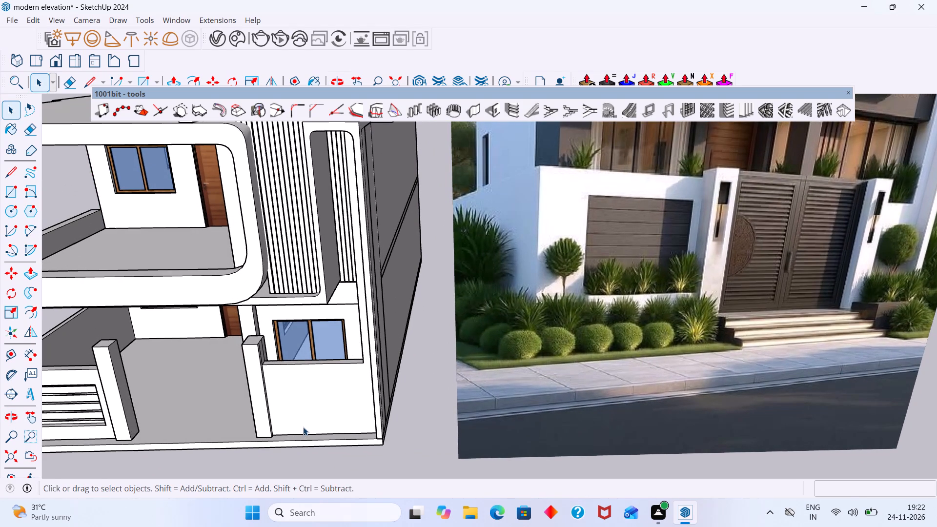
# Compare the whole modelled house, including balcony, tower and boundary wall, with the reference image from several angles.
pyautogui.scroll(-4, 308, 417)
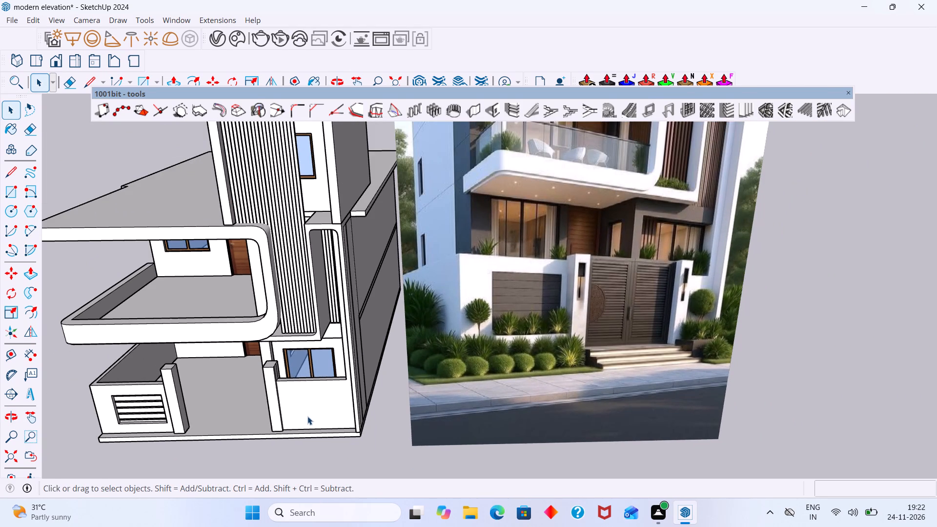
pyautogui.moveTo(297, 414); pyautogui.dragTo(294, 362, button='middle')
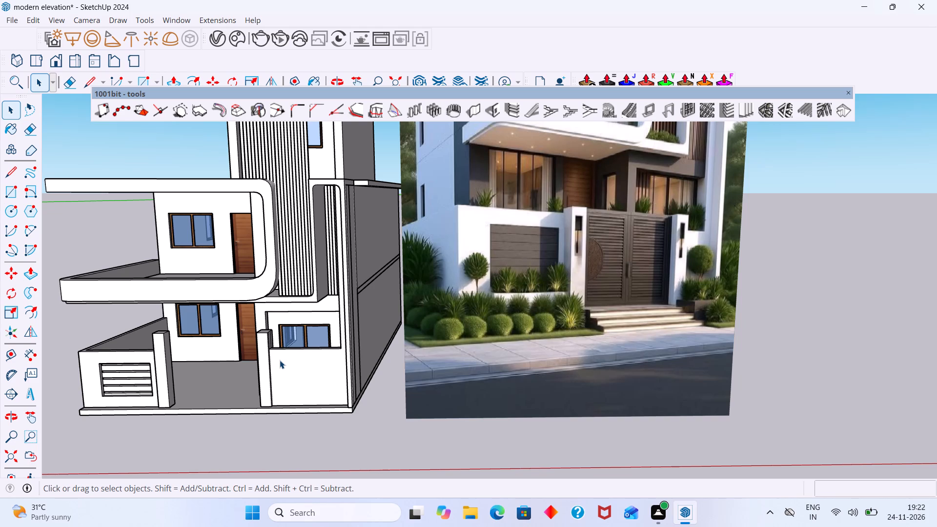
pyautogui.scroll(-4, 284, 360)
pyautogui.moveTo(280, 363); pyautogui.dragTo(294, 367, button='middle')
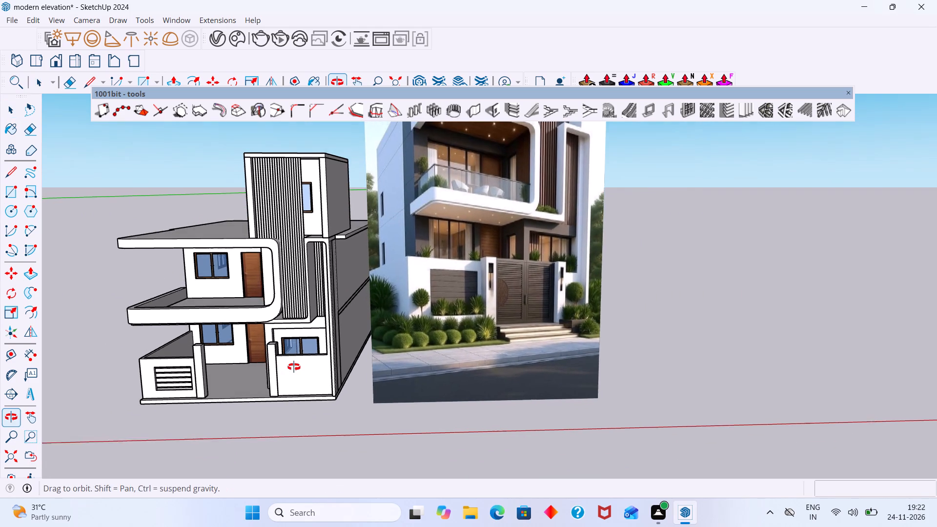
pyautogui.moveTo(294, 367); pyautogui.dragTo(297, 368, button='middle')
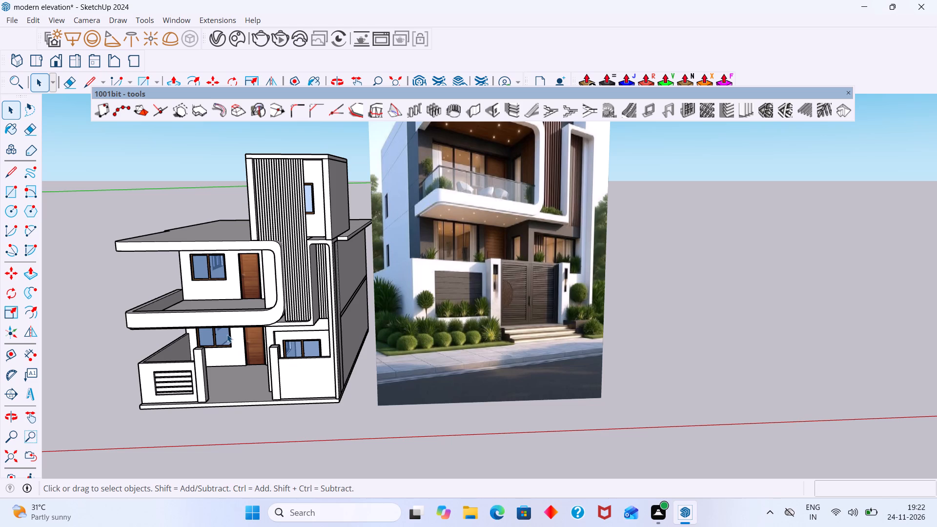
pyautogui.scroll(-4, 263, 342)
pyautogui.moveTo(264, 342); pyautogui.dragTo(291, 341, button='middle')
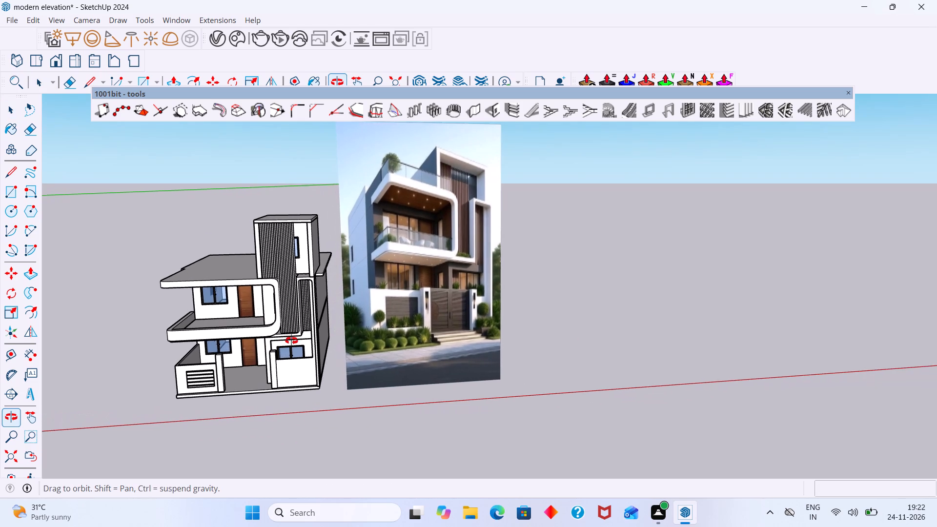
pyautogui.moveTo(291, 341); pyautogui.dragTo(293, 340, button='middle')
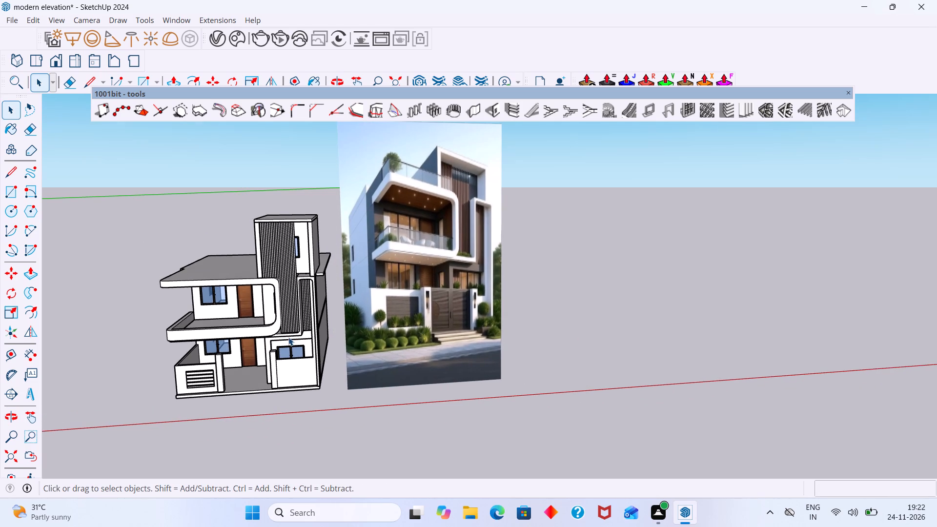
pyautogui.scroll(-2, 284, 339)
pyautogui.moveTo(236, 350); pyautogui.dragTo(442, 315, button='middle')
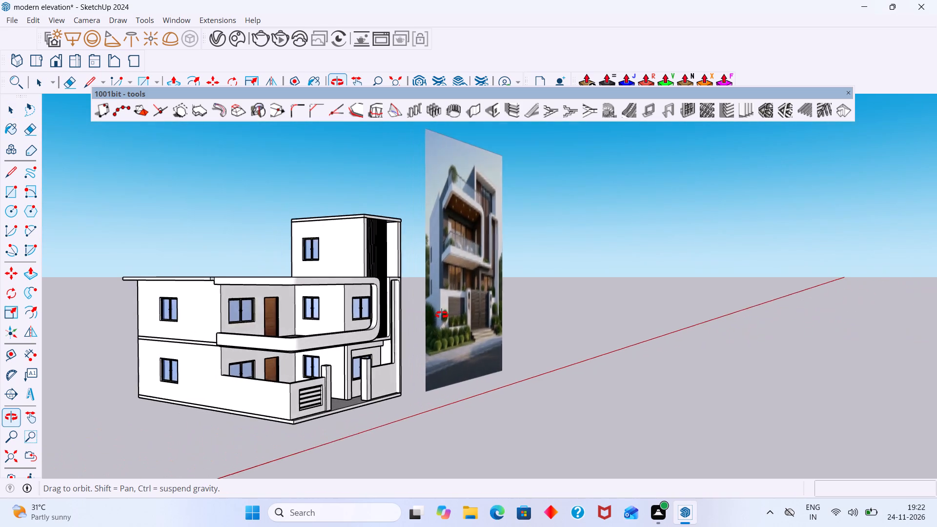
pyautogui.moveTo(442, 315); pyautogui.dragTo(316, 349, button='middle')
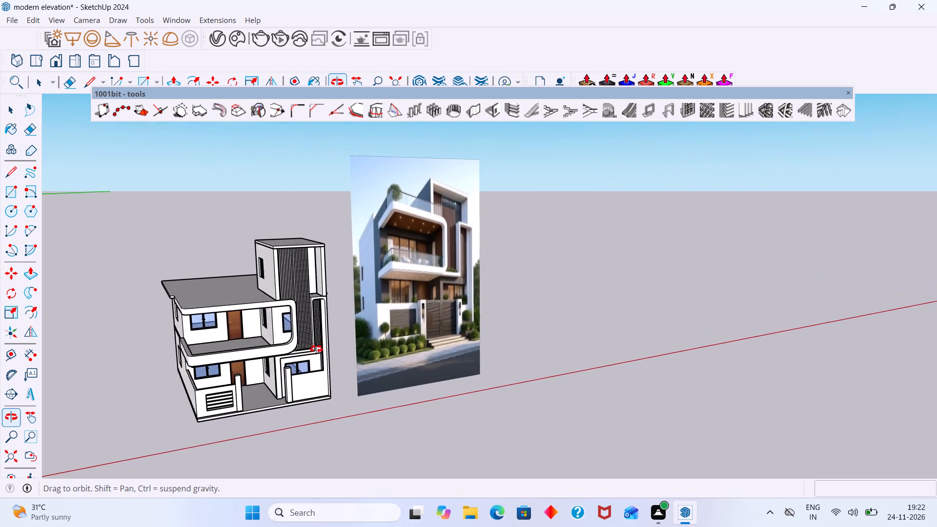
pyautogui.moveTo(316, 349); pyautogui.dragTo(307, 352, button='middle')
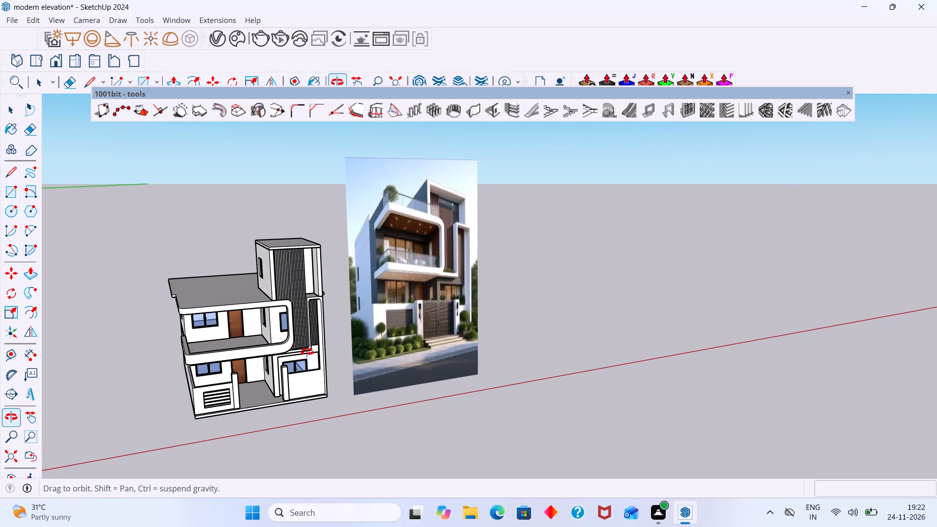
pyautogui.moveTo(307, 352); pyautogui.dragTo(306, 352, button='middle')
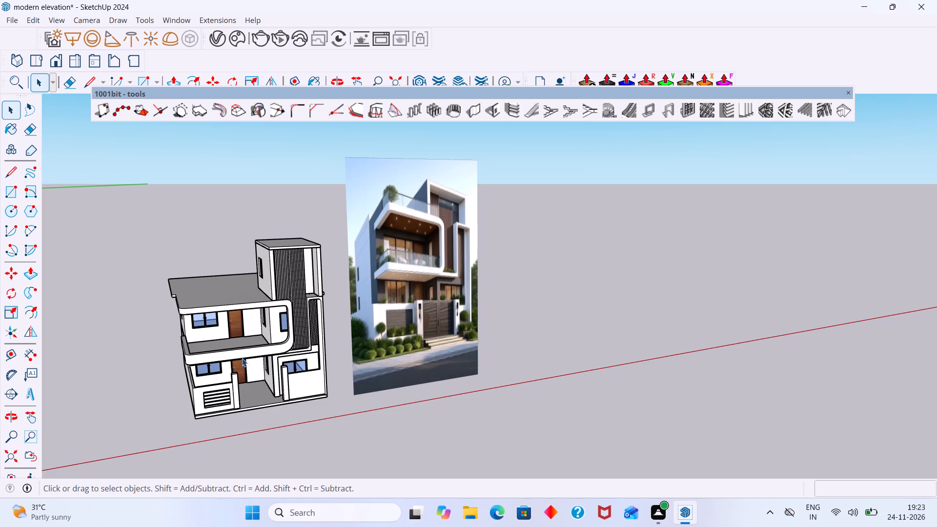
pyautogui.scroll(-4, 237, 362)
pyautogui.scroll(1, 237, 362)
pyautogui.scroll(-2, 237, 362)
pyautogui.moveTo(233, 370); pyautogui.dragTo(263, 359, button='middle')
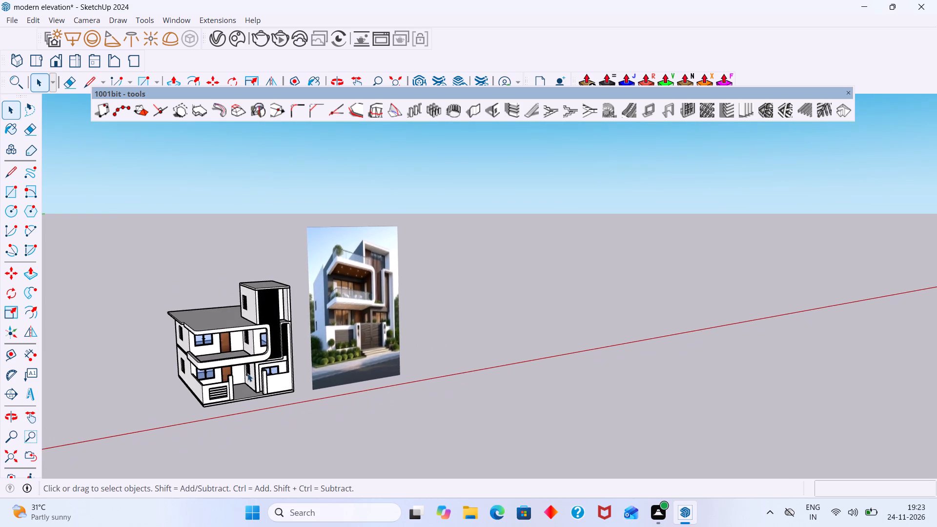
pyautogui.keyDown('shift'); pyautogui.moveTo(247, 373); pyautogui.dragTo(295, 340, button='middle'); pyautogui.keyUp('shift')
pyautogui.scroll(6, 386, 283)
pyautogui.scroll(2, 182, 362)
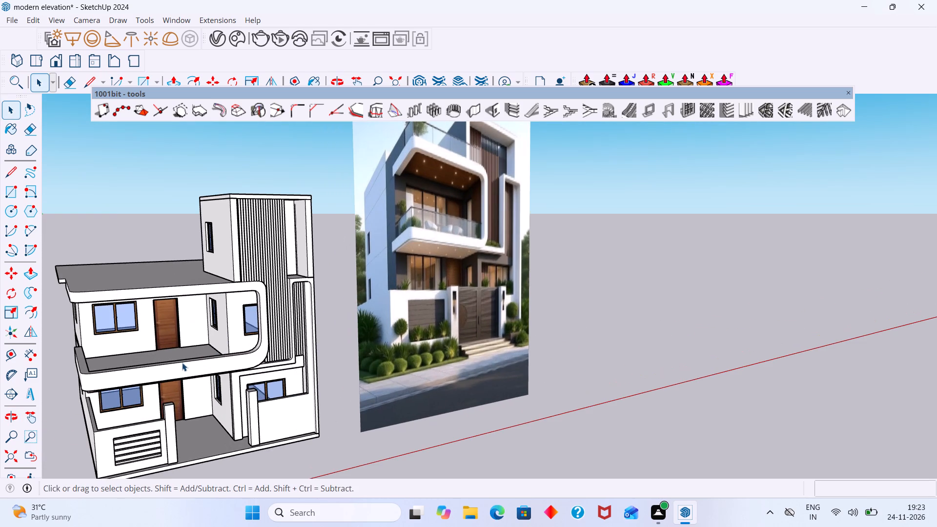
pyautogui.scroll(-5, 255, 347)
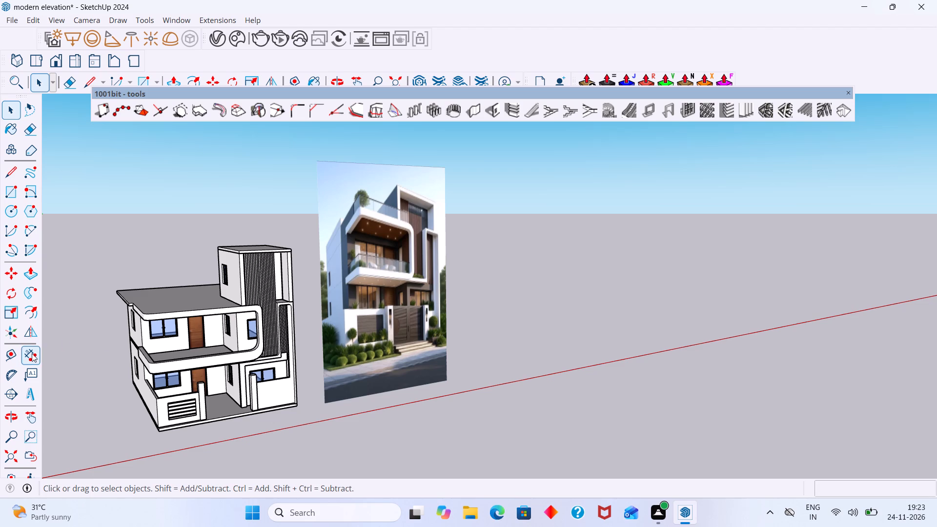
pyautogui.moveTo(156, 359); pyautogui.dragTo(168, 381, button='middle')
pyautogui.scroll(6, 162, 375)
pyautogui.moveTo(127, 359); pyautogui.dragTo(178, 354, button='middle')
pyautogui.scroll(-12, 179, 355)
pyautogui.moveTo(168, 381); pyautogui.dragTo(173, 366, button='middle')
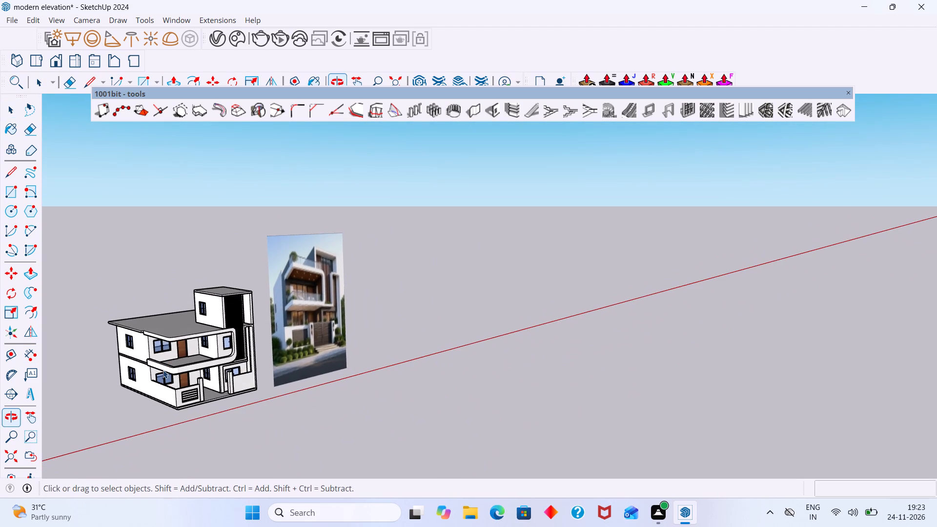
# Close the floating 1001bit tool set.
pyautogui.click(850, 96)
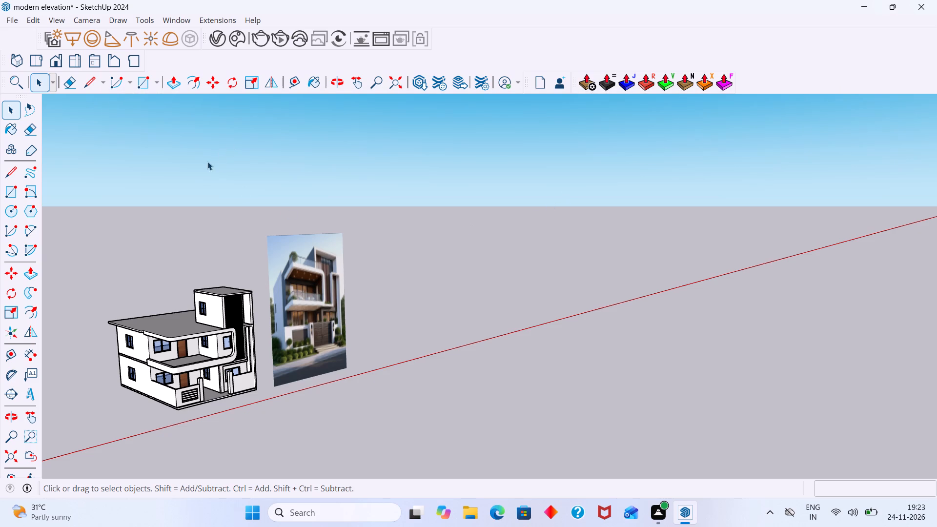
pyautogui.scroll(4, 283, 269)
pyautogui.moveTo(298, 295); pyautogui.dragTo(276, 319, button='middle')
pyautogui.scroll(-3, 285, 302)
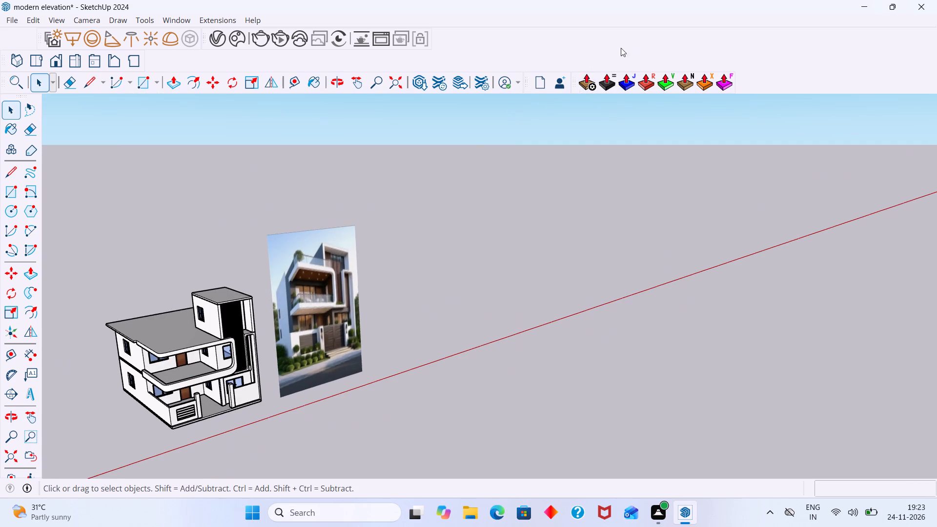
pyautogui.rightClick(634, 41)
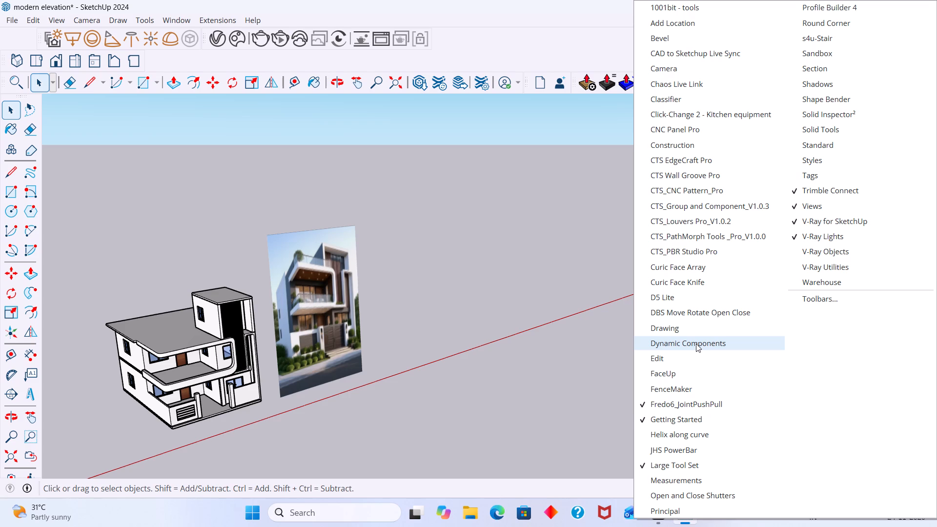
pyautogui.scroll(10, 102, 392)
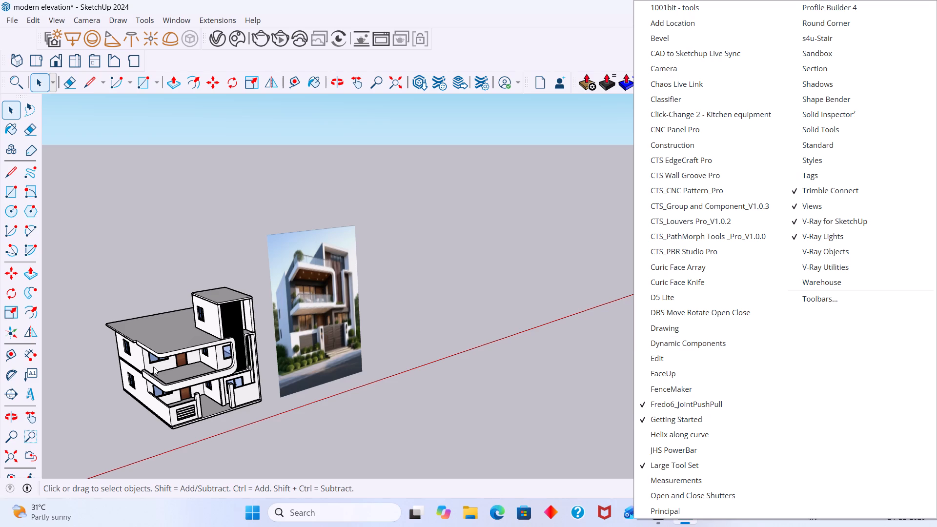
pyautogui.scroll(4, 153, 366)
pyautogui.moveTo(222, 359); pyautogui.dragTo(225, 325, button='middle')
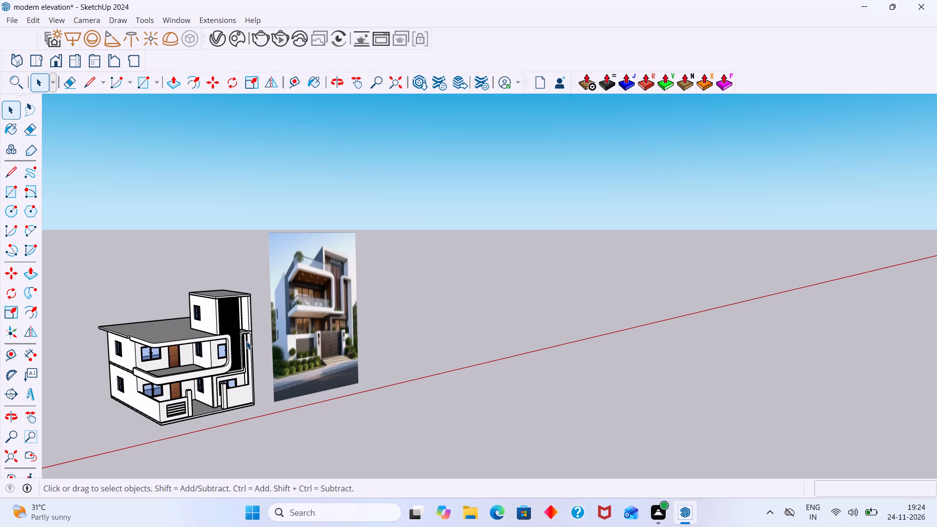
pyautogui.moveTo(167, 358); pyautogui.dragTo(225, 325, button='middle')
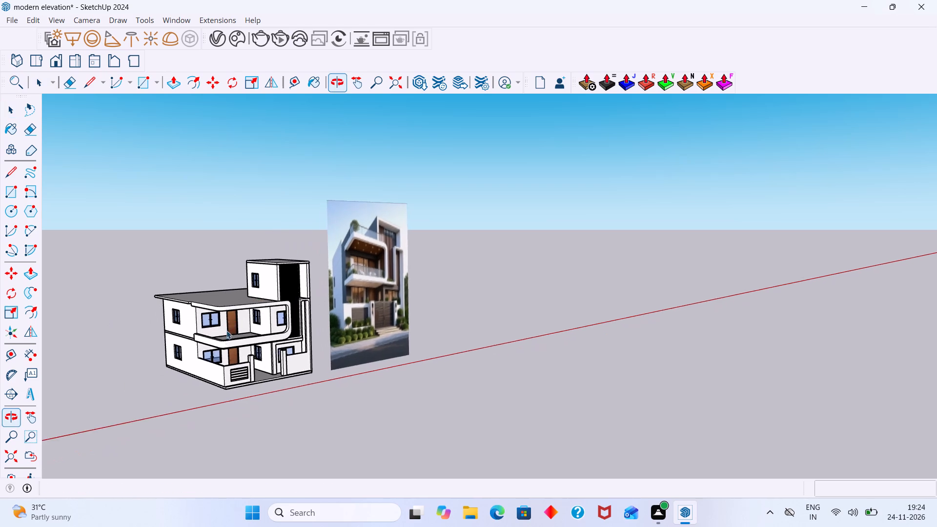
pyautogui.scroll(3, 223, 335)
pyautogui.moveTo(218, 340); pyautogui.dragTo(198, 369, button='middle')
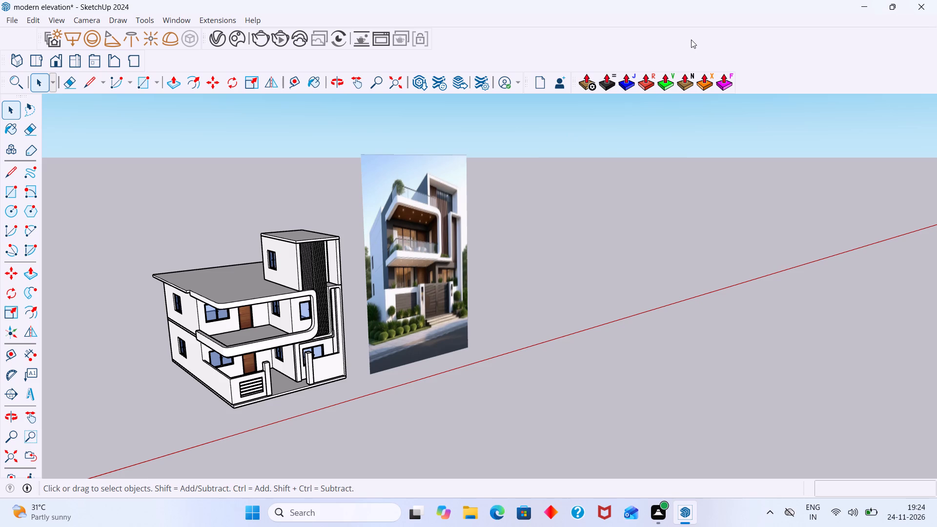
# Show the Profile Builder 4 tool set and place it above the reference image, clear of the model.
pyautogui.rightClick(714, 38)
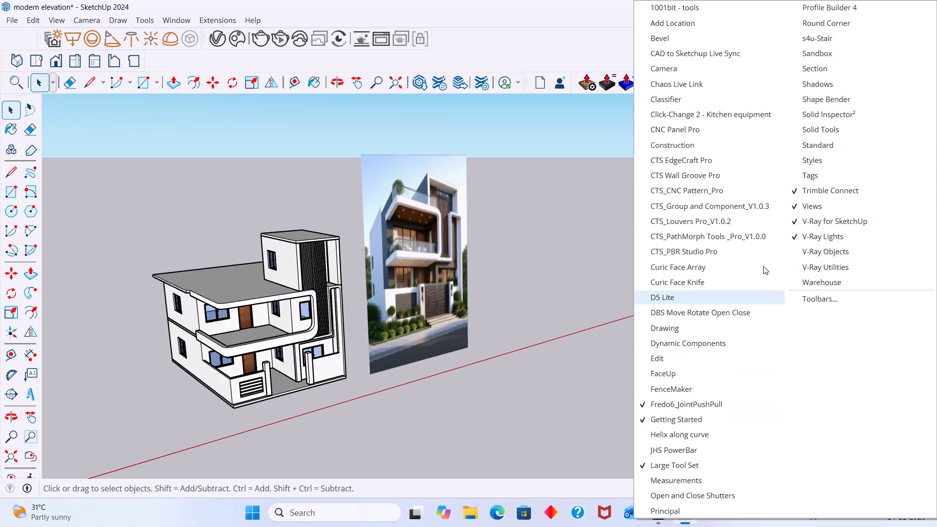
pyautogui.click(829, 9)
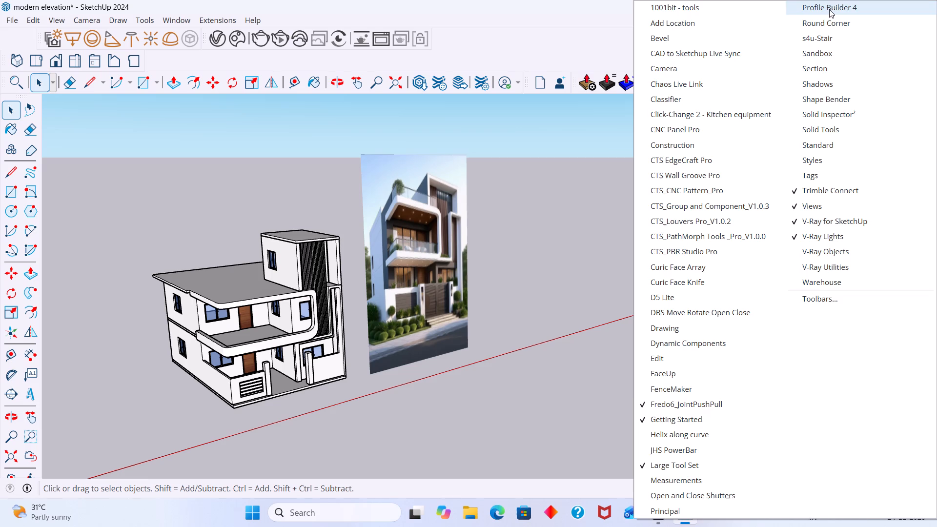
pyautogui.moveTo(279, 177); pyautogui.dragTo(485, 108)
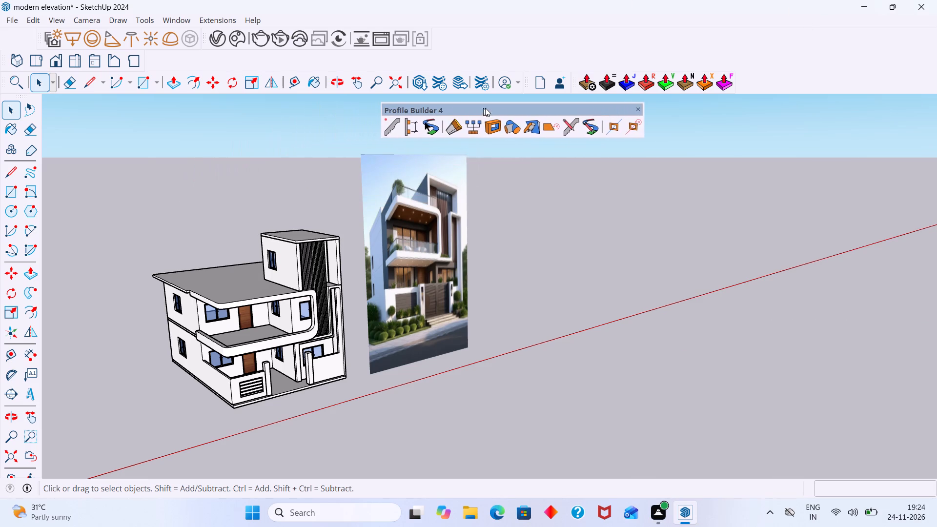
pyautogui.moveTo(485, 108); pyautogui.dragTo(527, 108)
# Load the Simple Glass Railing assembly from the library into Profile Builder's Assembly Dialog.
pyautogui.click(450, 128)
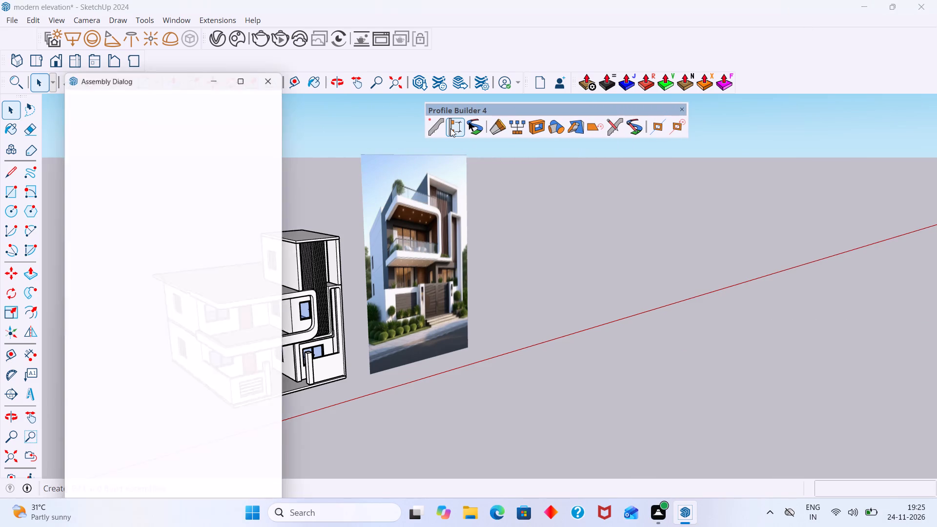
pyautogui.click(214, 158)
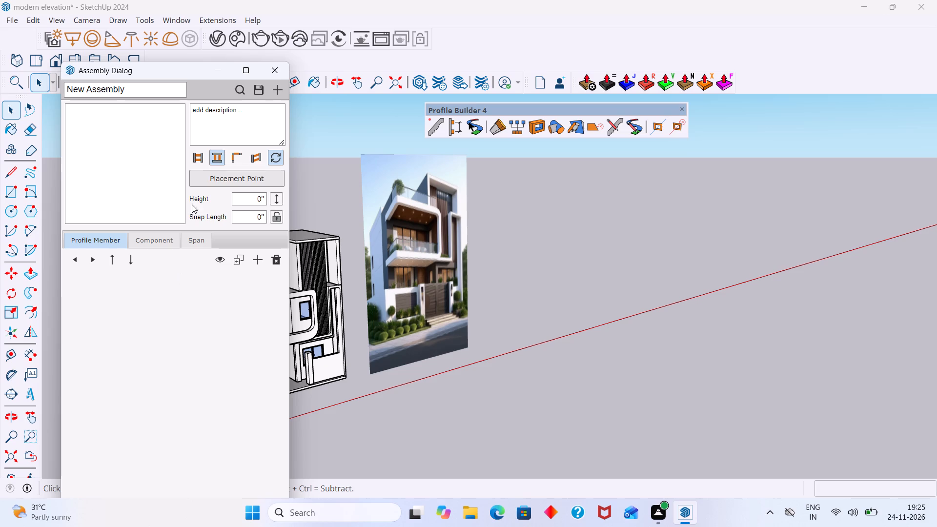
pyautogui.click(199, 160)
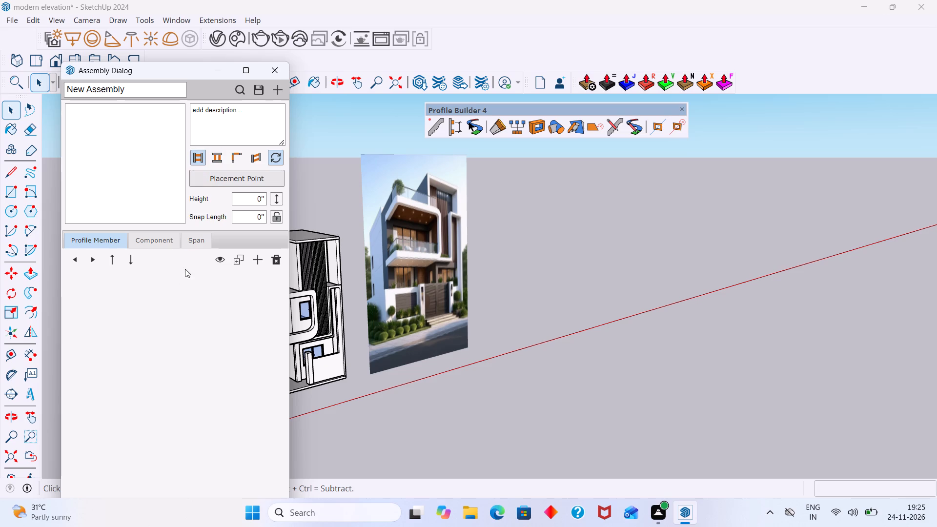
pyautogui.scroll(-2, 204, 272)
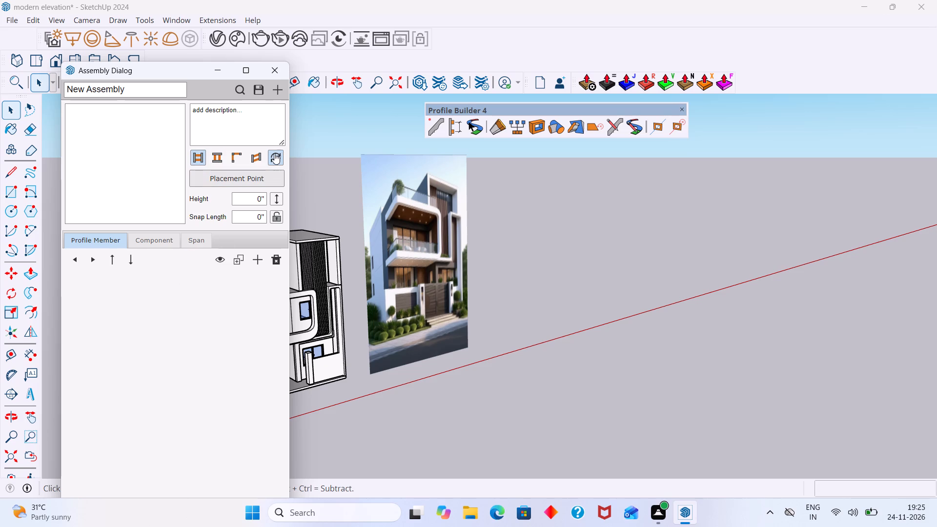
pyautogui.click(273, 156)
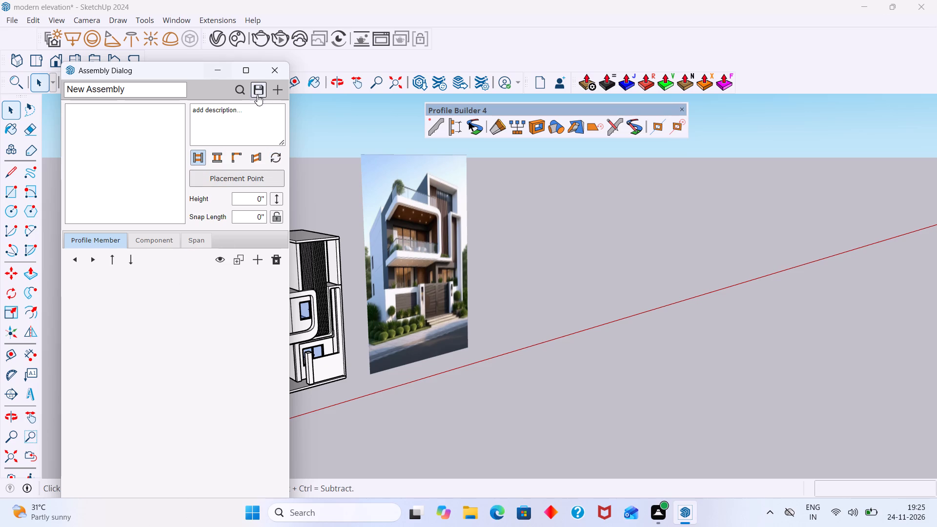
pyautogui.click(255, 87)
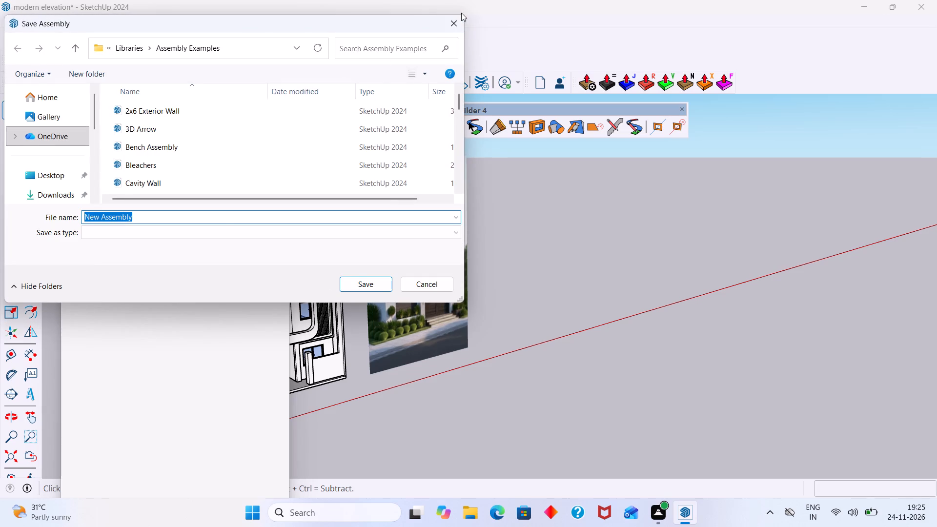
pyautogui.click(455, 19)
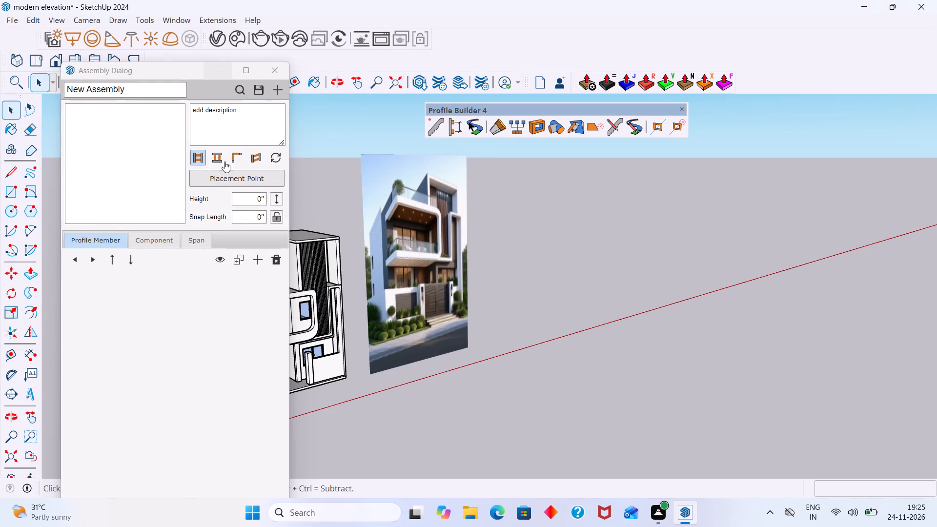
pyautogui.click(237, 90)
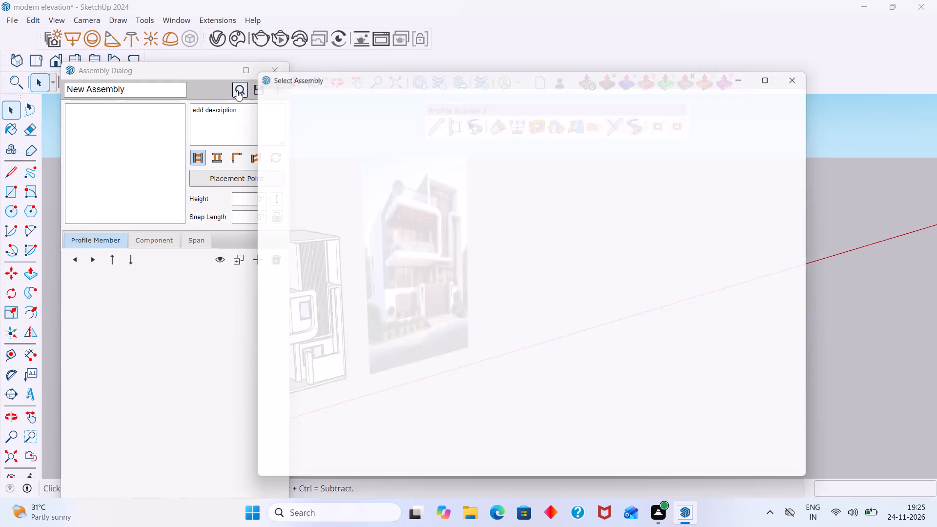
pyautogui.click(331, 185)
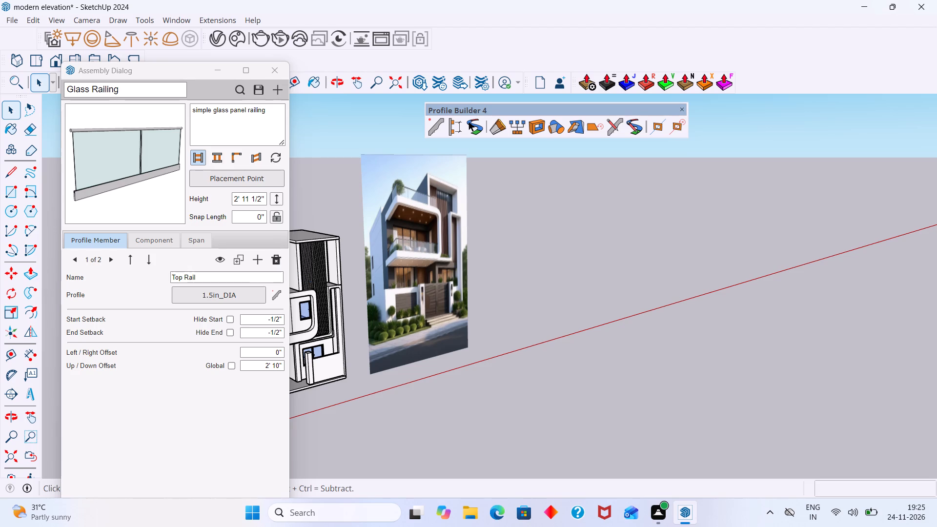
# Browse the assembly library and load the Simple Glass Railing assembly again.
pyautogui.click(239, 92)
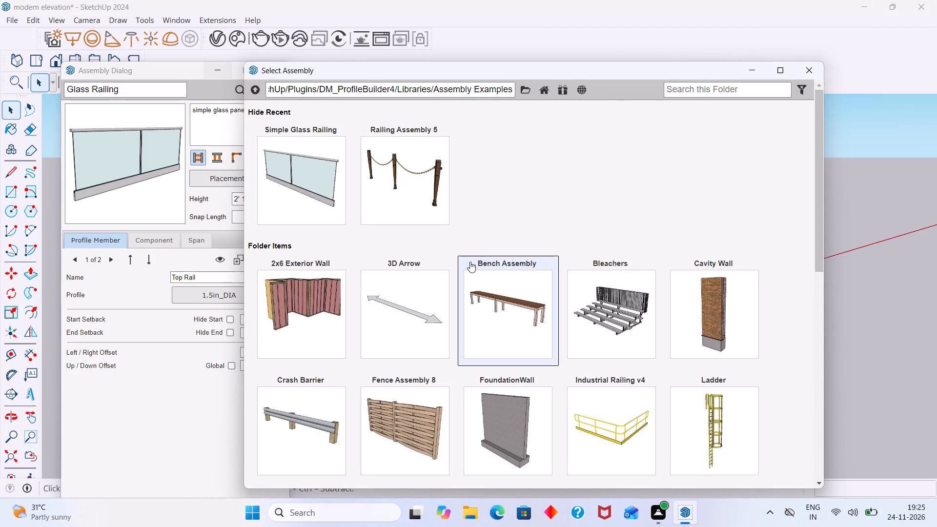
pyautogui.scroll(-4, 468, 267)
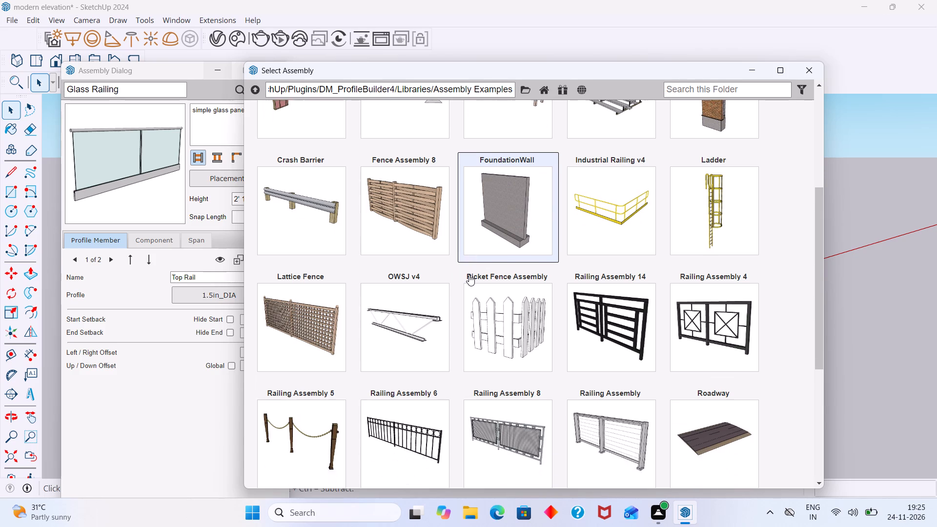
pyautogui.scroll(-4, 469, 275)
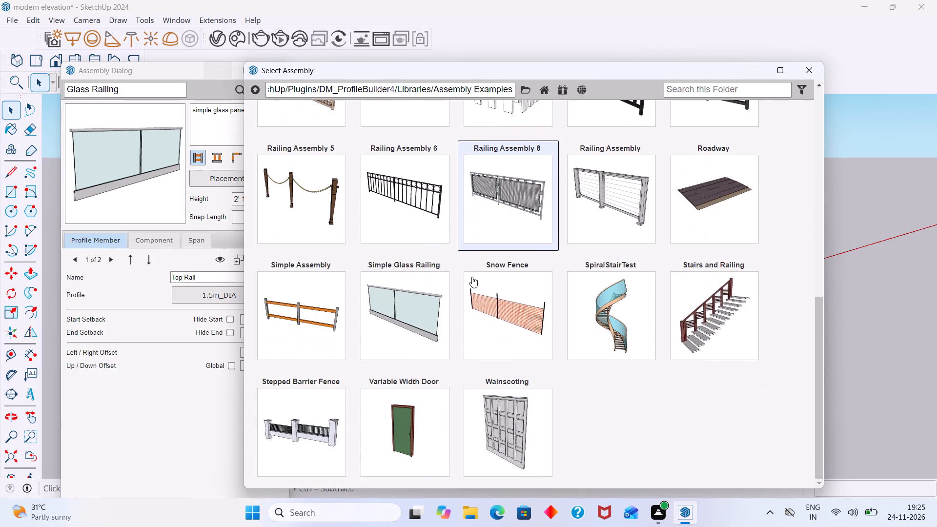
pyautogui.scroll(-1, 476, 281)
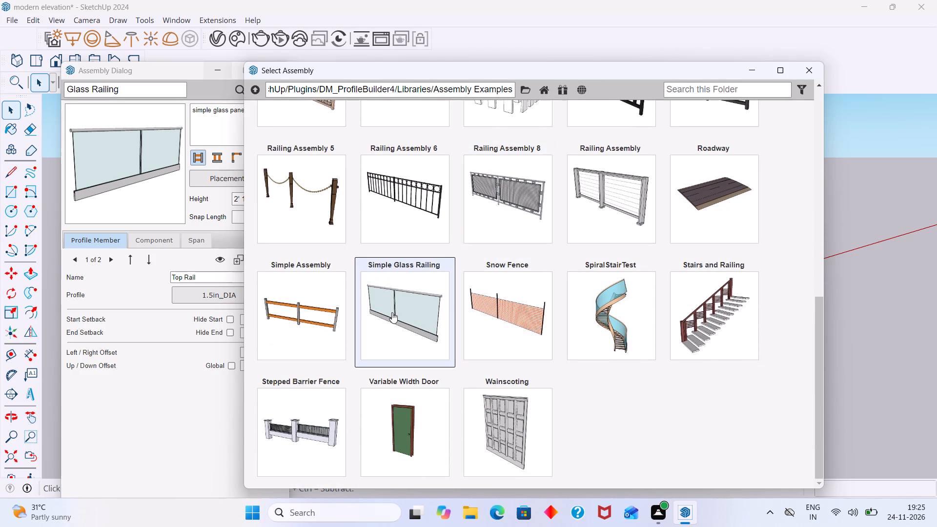
pyautogui.click(430, 313)
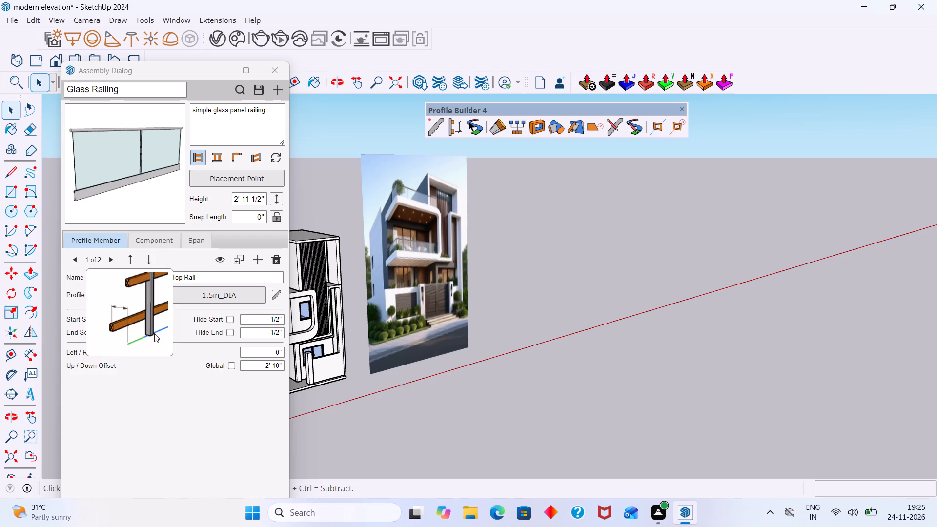
pyautogui.scroll(-1, 214, 420)
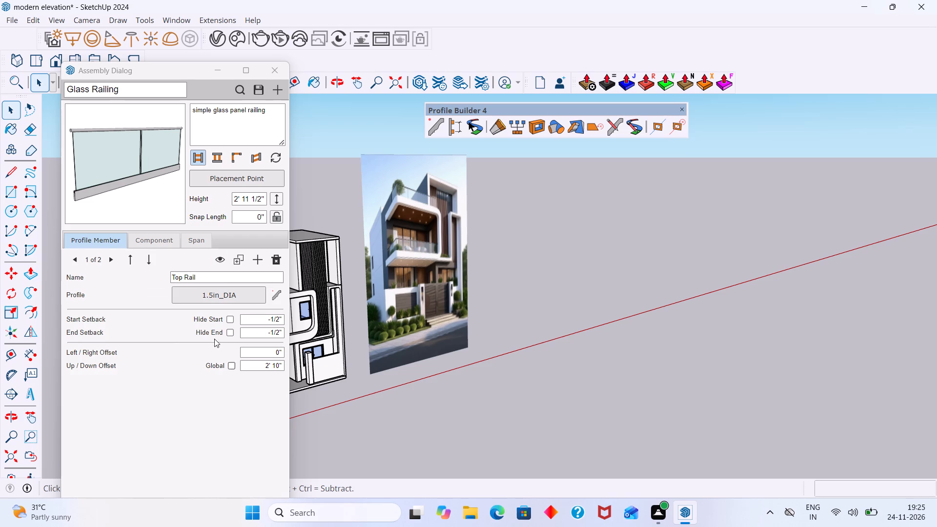
# Start building the Glass Railing assembly and run it along the upper balcony's side parapet, from the house wall to the rounded corner.
pyautogui.moveTo(189, 70); pyautogui.dragTo(221, 0)
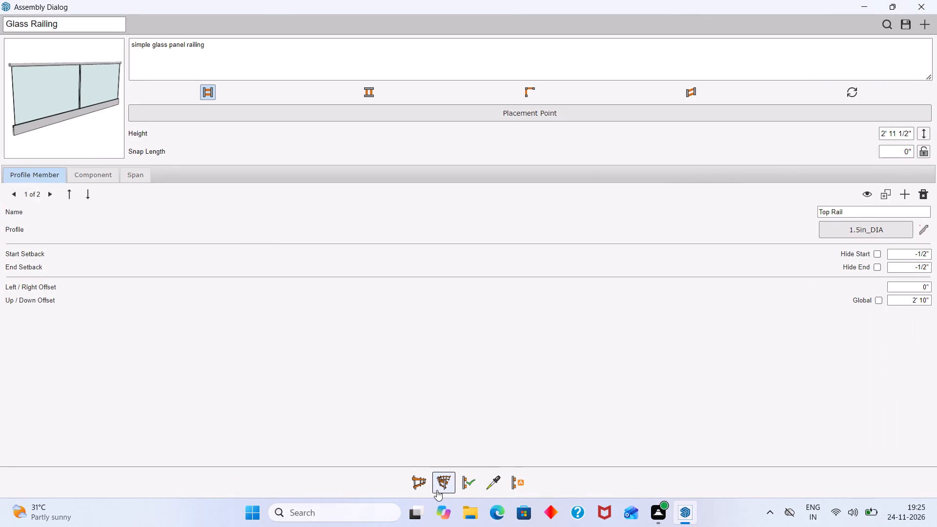
pyautogui.click(419, 480)
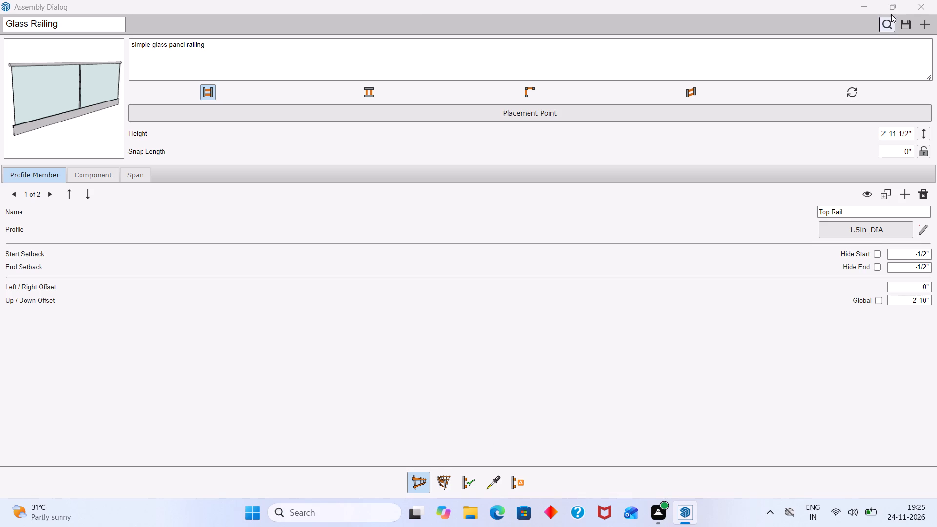
pyautogui.click(896, 7)
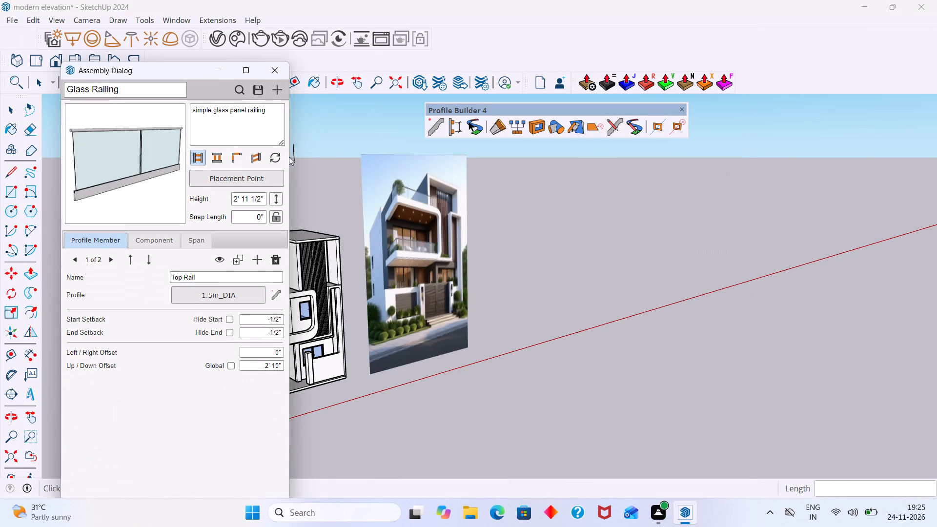
pyautogui.moveTo(193, 69); pyautogui.dragTo(866, 109)
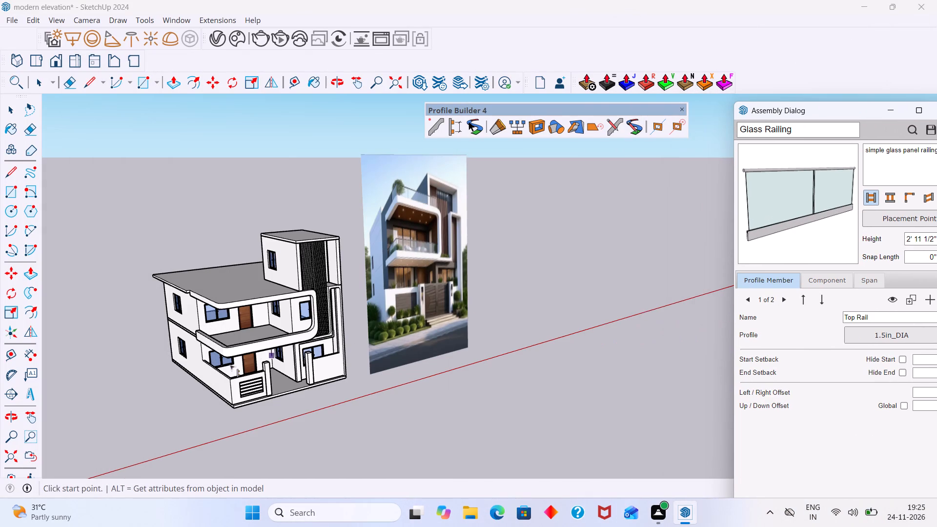
pyautogui.scroll(20, 204, 366)
pyautogui.scroll(5, 204, 366)
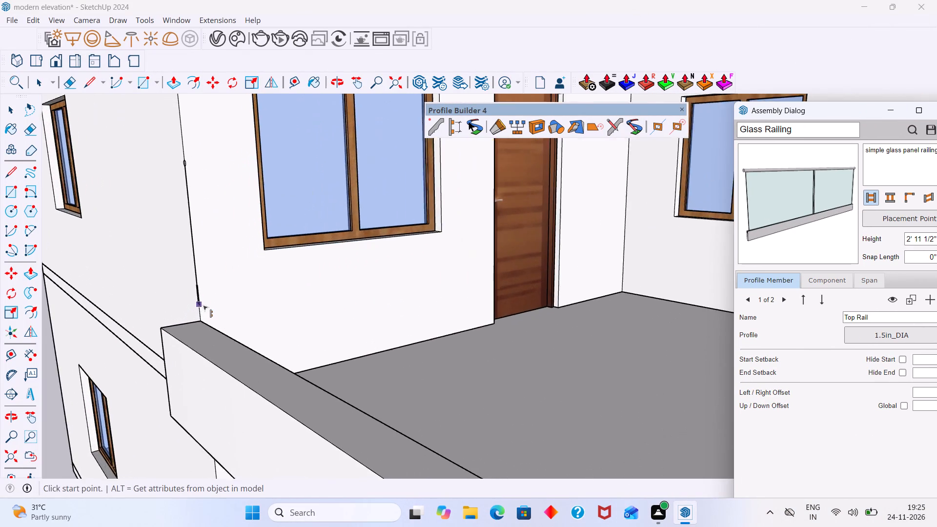
pyautogui.scroll(1, 203, 305)
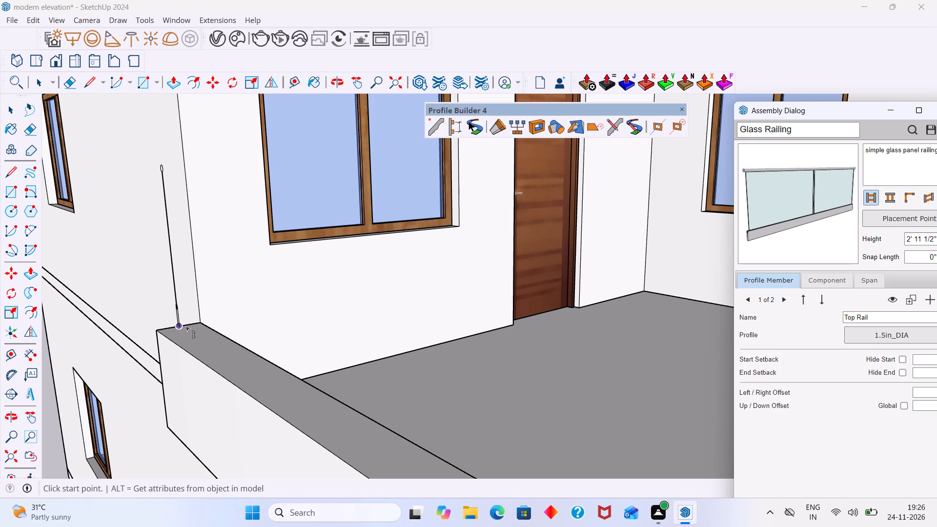
pyautogui.click(185, 326)
pyautogui.scroll(-13, 302, 431)
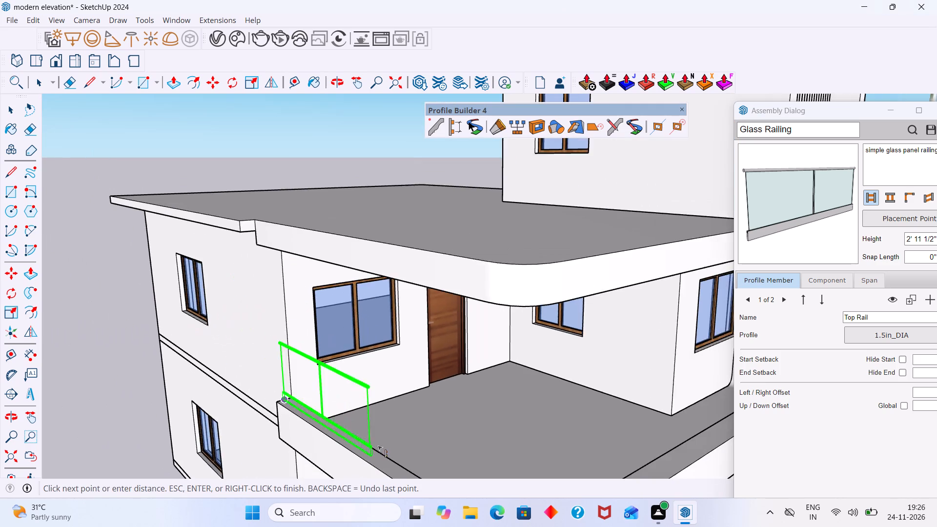
pyautogui.scroll(-2, 377, 445)
pyautogui.moveTo(384, 451); pyautogui.dragTo(343, 325, button='middle')
pyautogui.scroll(7, 440, 359)
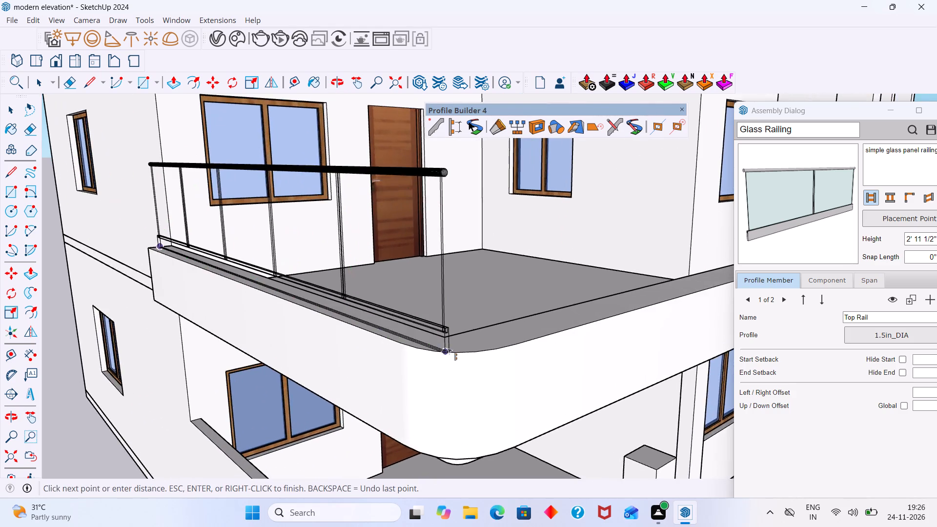
pyautogui.moveTo(447, 348); pyautogui.dragTo(378, 366, button='middle')
pyautogui.scroll(1, 378, 366)
pyautogui.scroll(5, 444, 336)
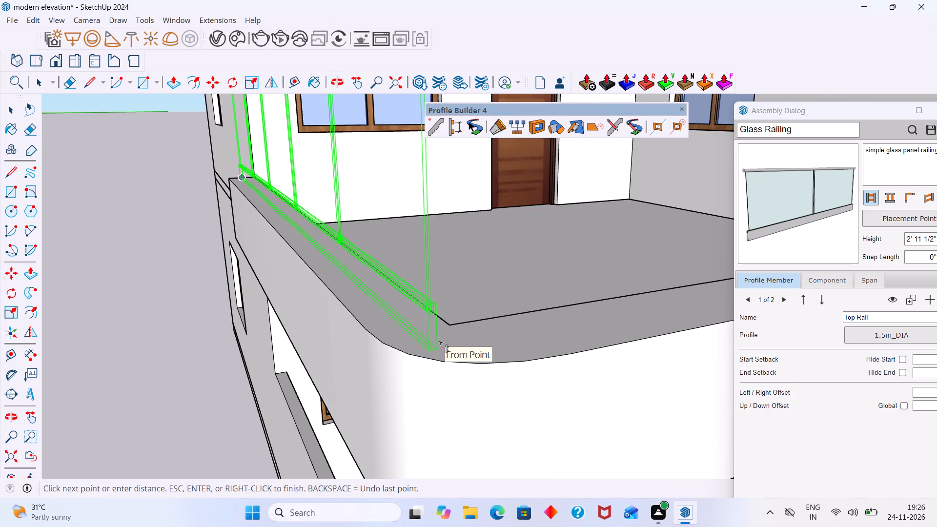
pyautogui.click(438, 340)
# Continue the glass railing along the balcony's front parapet to the start of the curved frame and finish it there.
pyautogui.moveTo(514, 335); pyautogui.dragTo(423, 345, button='middle')
pyautogui.scroll(-8, 469, 345)
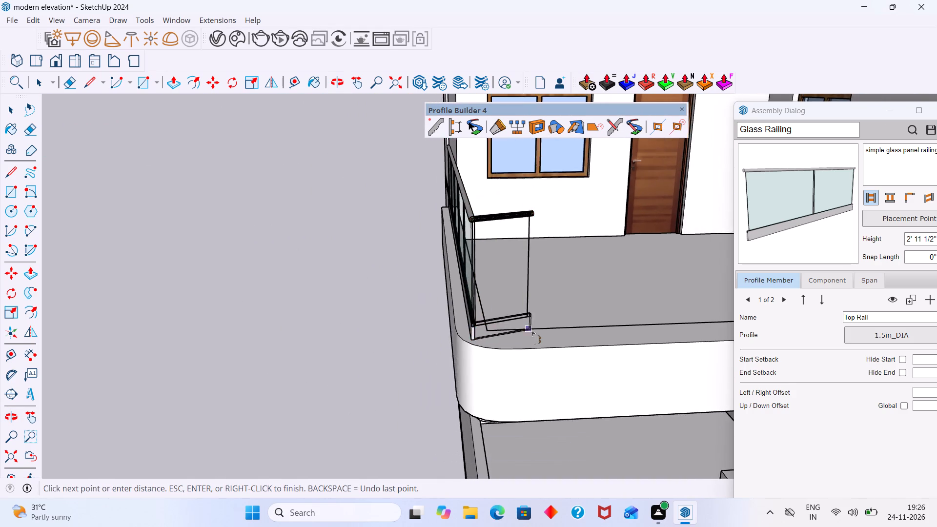
pyautogui.scroll(-4, 530, 331)
pyautogui.moveTo(586, 326); pyautogui.dragTo(364, 304, button='middle')
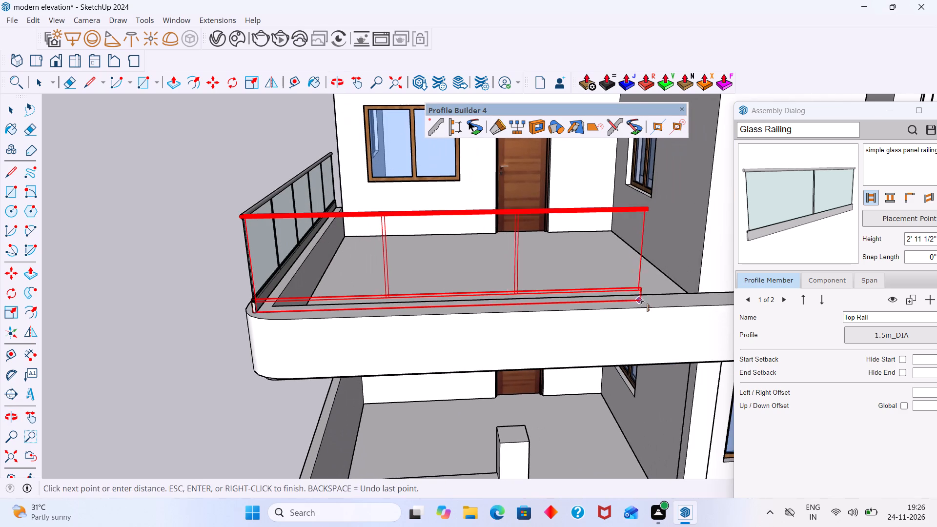
pyautogui.keyDown('shift'); pyautogui.moveTo(639, 299); pyautogui.dragTo(383, 287, button='middle'); pyautogui.keyUp('shift')
pyautogui.scroll(4, 553, 275)
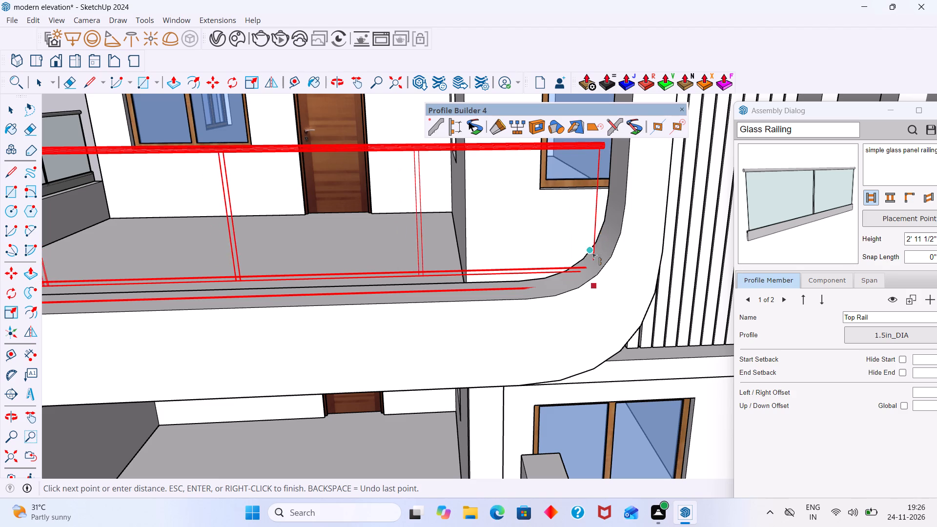
pyautogui.click(570, 278)
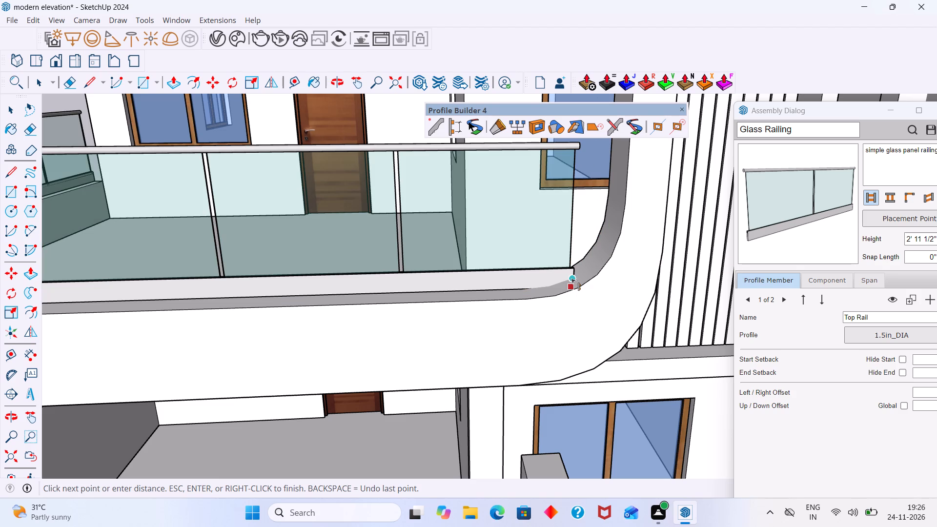
pyautogui.press('space')
# Examine the balcony's glass railing from several angles, including its wall end, its corner and its fit on the parapet.
pyautogui.scroll(-15, 571, 278)
pyautogui.moveTo(563, 278); pyautogui.dragTo(609, 277, button='middle')
pyautogui.scroll(3, 478, 262)
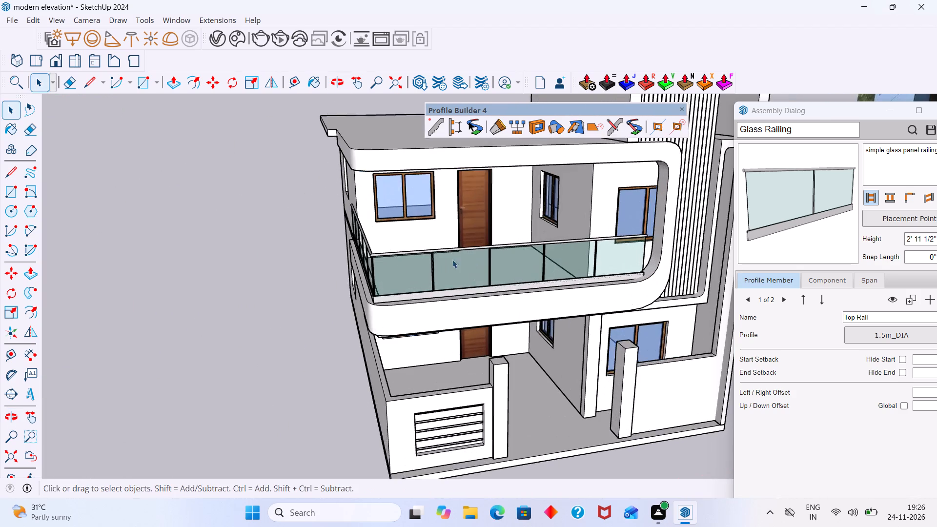
pyautogui.scroll(2, 452, 260)
pyautogui.moveTo(426, 263); pyautogui.dragTo(659, 249, button='middle')
pyautogui.scroll(3, 379, 205)
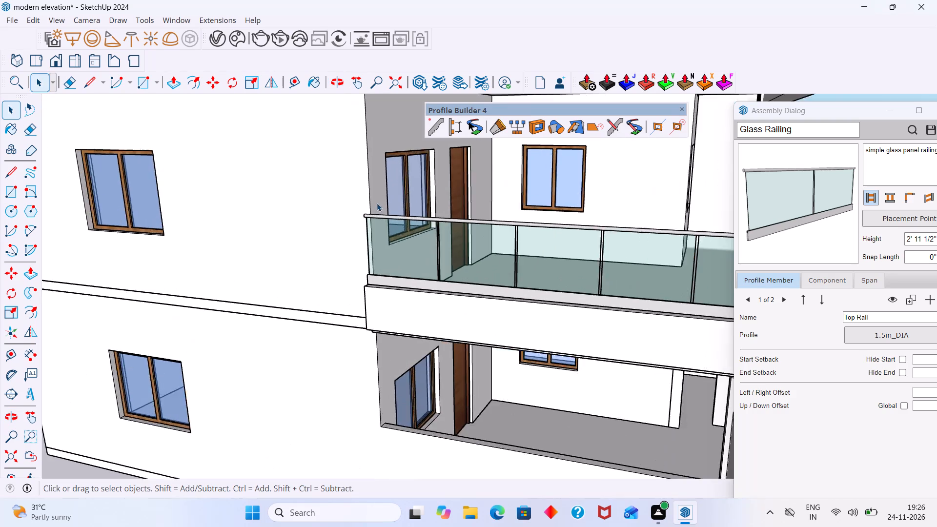
pyautogui.scroll(5, 377, 203)
pyautogui.moveTo(291, 247); pyautogui.dragTo(486, 246, button='middle')
pyautogui.scroll(5, 585, 211)
pyautogui.scroll(-2, 589, 224)
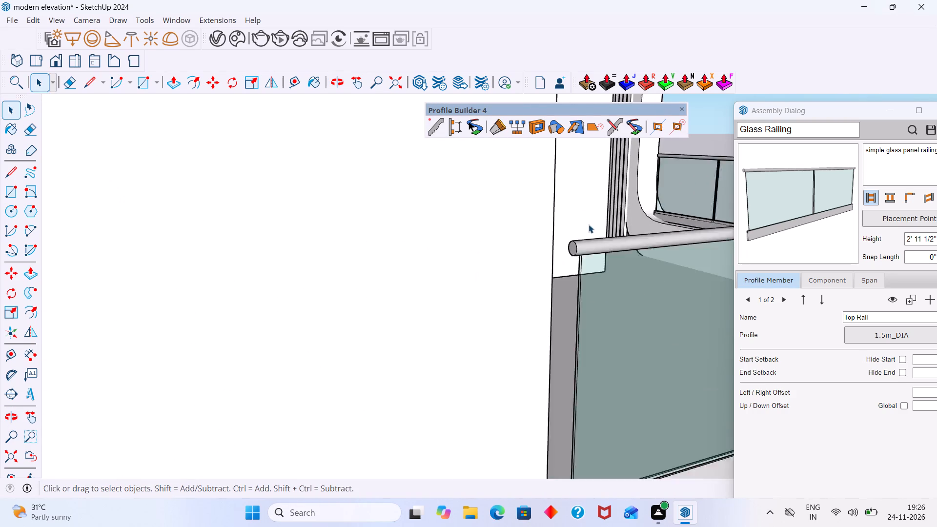
pyautogui.scroll(-10, 589, 224)
pyautogui.moveTo(590, 263); pyautogui.dragTo(448, 290, button='middle')
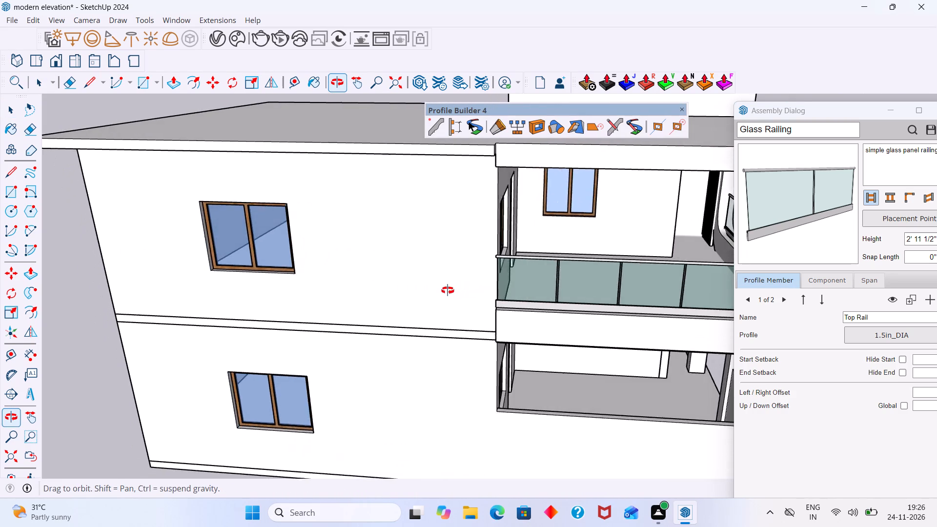
pyautogui.moveTo(448, 290); pyautogui.dragTo(143, 284, button='middle')
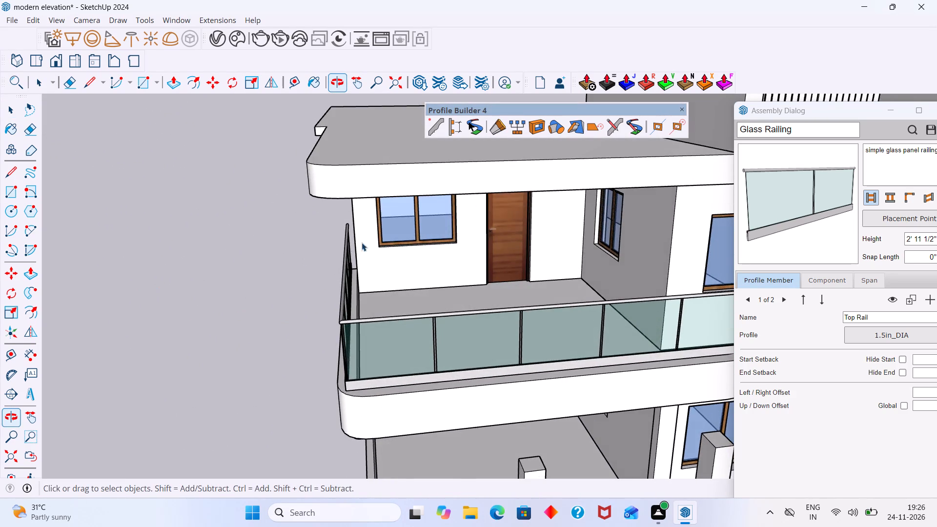
pyautogui.scroll(5, 409, 233)
pyautogui.moveTo(332, 281); pyautogui.dragTo(306, 275, button='middle')
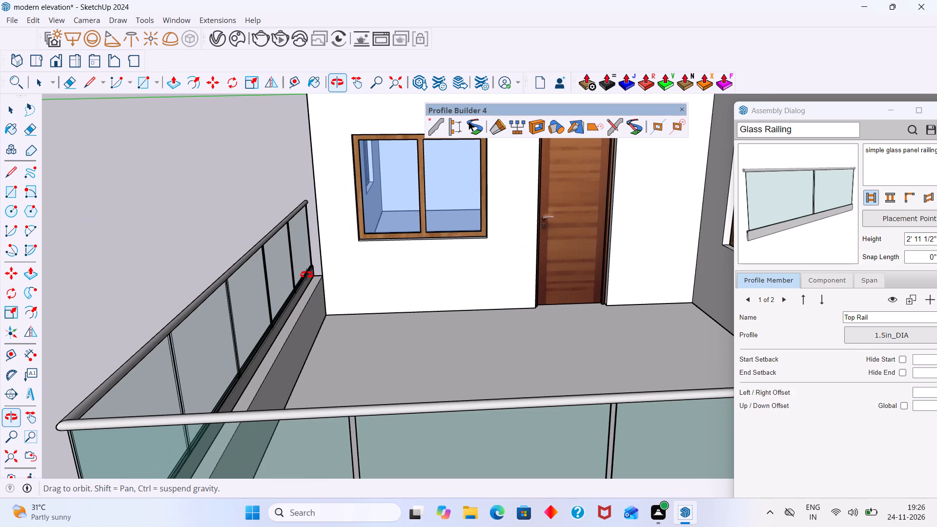
pyautogui.moveTo(306, 275); pyautogui.dragTo(297, 285, button='middle')
pyautogui.scroll(-9, 296, 285)
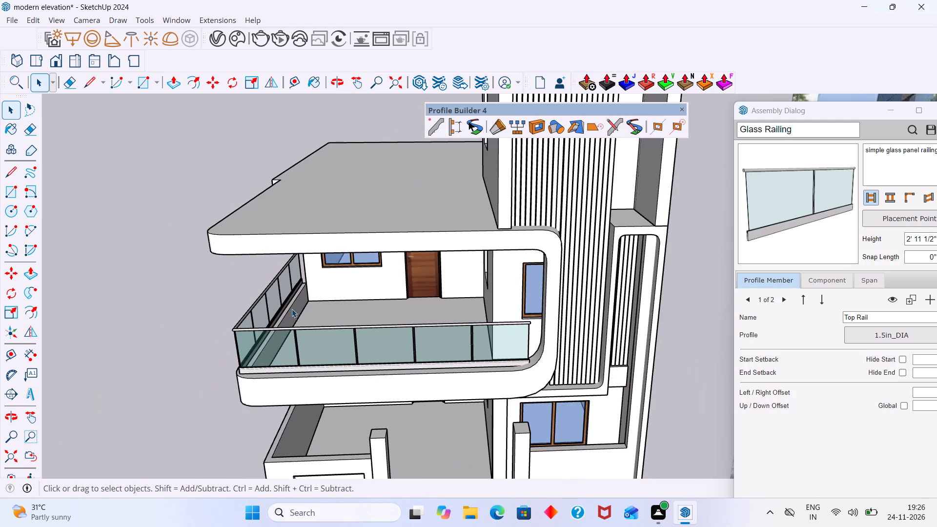
pyautogui.scroll(9, 289, 319)
pyautogui.moveTo(297, 306); pyautogui.dragTo(400, 297, button='middle')
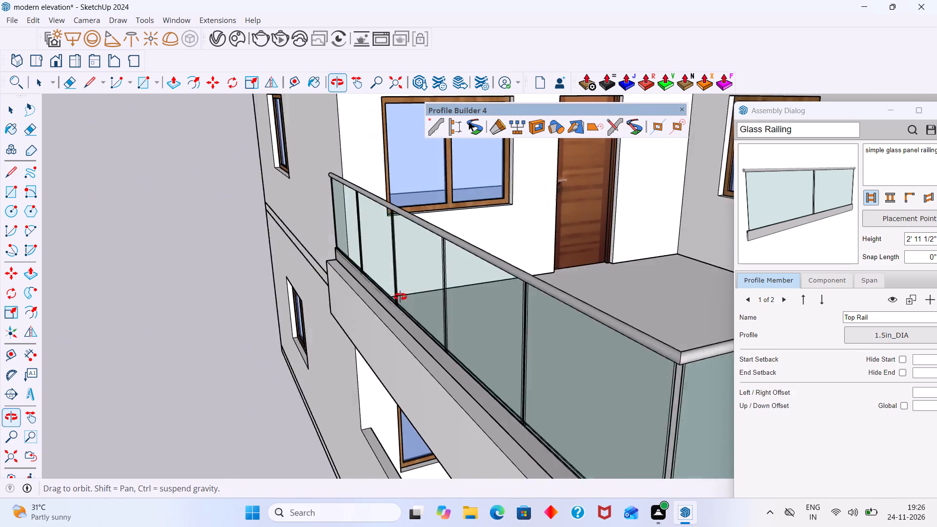
pyautogui.moveTo(400, 297); pyautogui.dragTo(416, 296, button='middle')
pyautogui.scroll(-13, 458, 264)
pyautogui.moveTo(469, 272); pyautogui.dragTo(576, 295, button='middle')
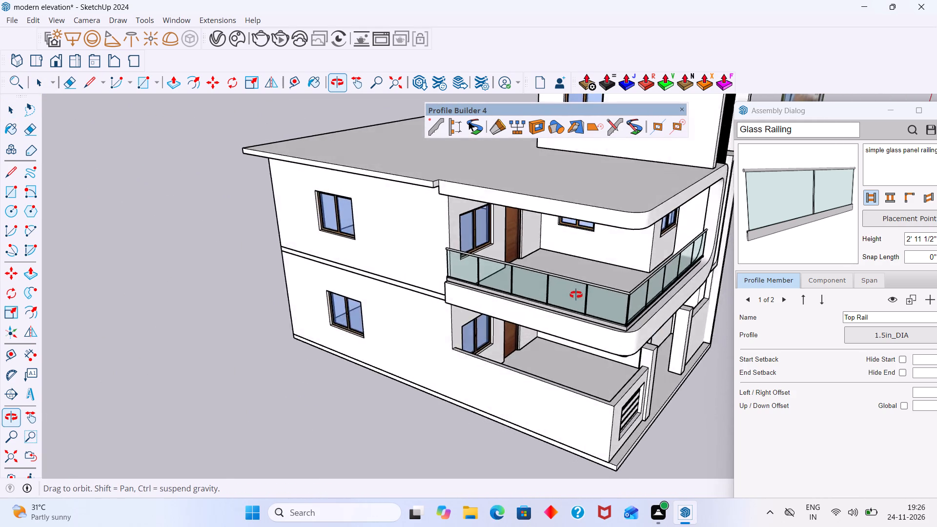
pyautogui.moveTo(576, 295); pyautogui.dragTo(430, 191, button='middle')
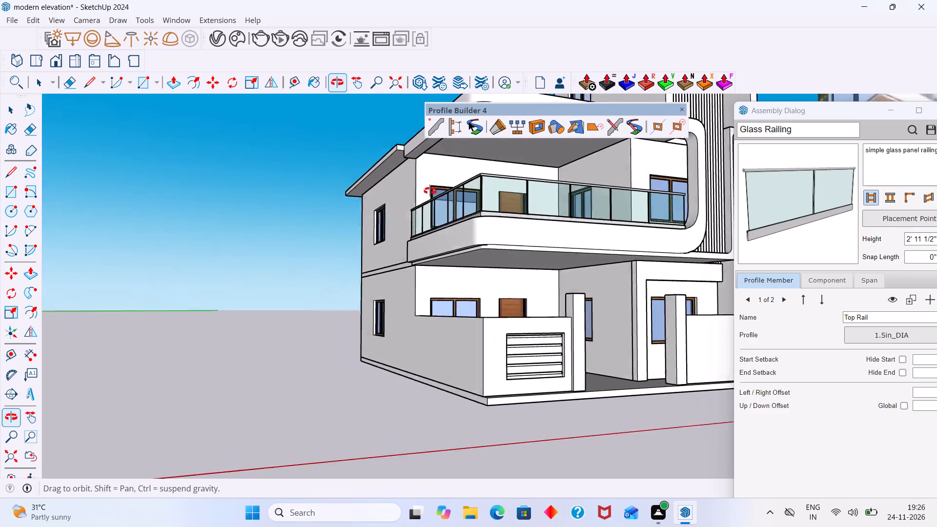
# Thicken the balcony's front parapet by pulling its inner face about 9 13/16" inward with Joint Push Pull.
pyautogui.moveTo(430, 191); pyautogui.dragTo(835, 326, button='middle')
pyautogui.scroll(3, 697, 217)
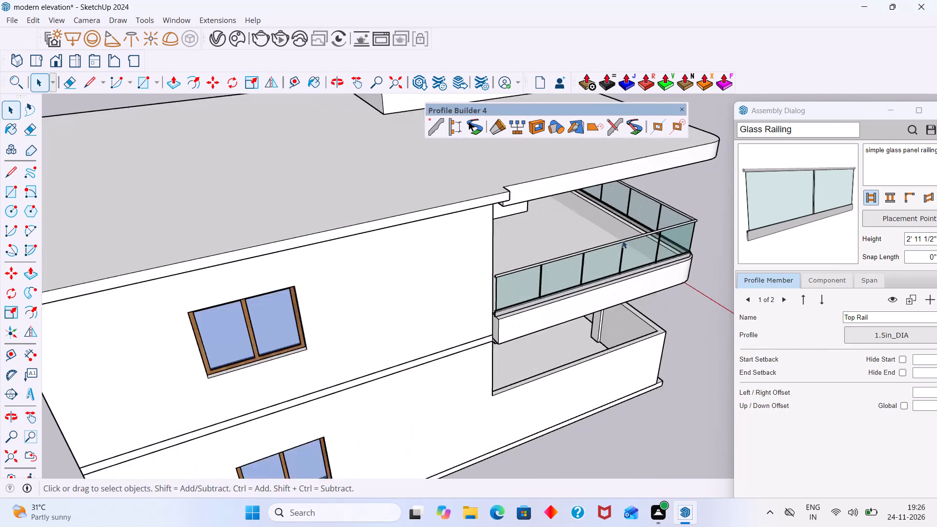
pyautogui.scroll(16, 622, 240)
pyautogui.click(579, 240)
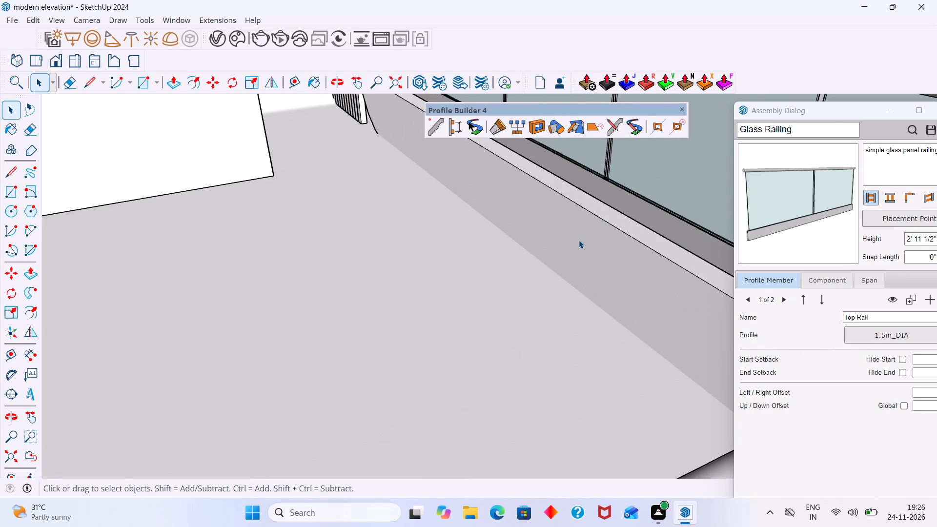
pyautogui.doubleClick(577, 243)
pyautogui.click(577, 252)
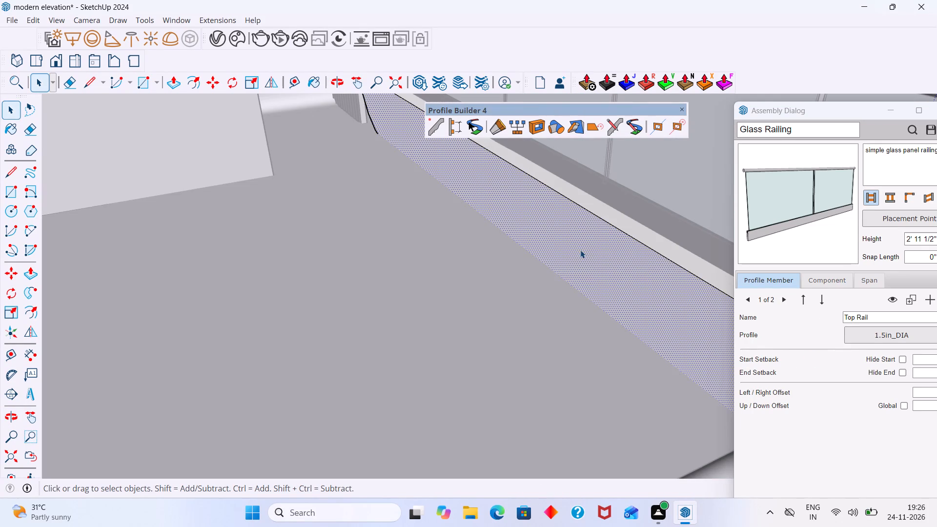
pyautogui.click(631, 85)
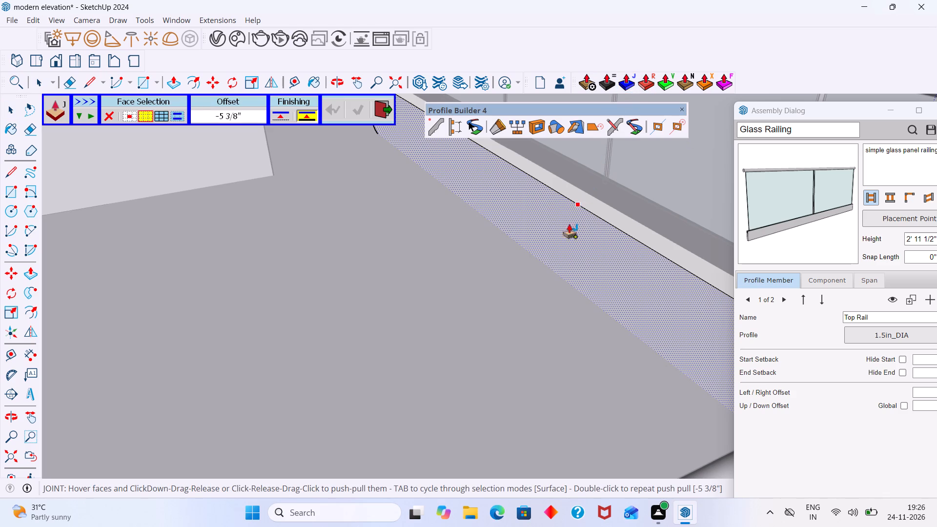
pyautogui.click(563, 242)
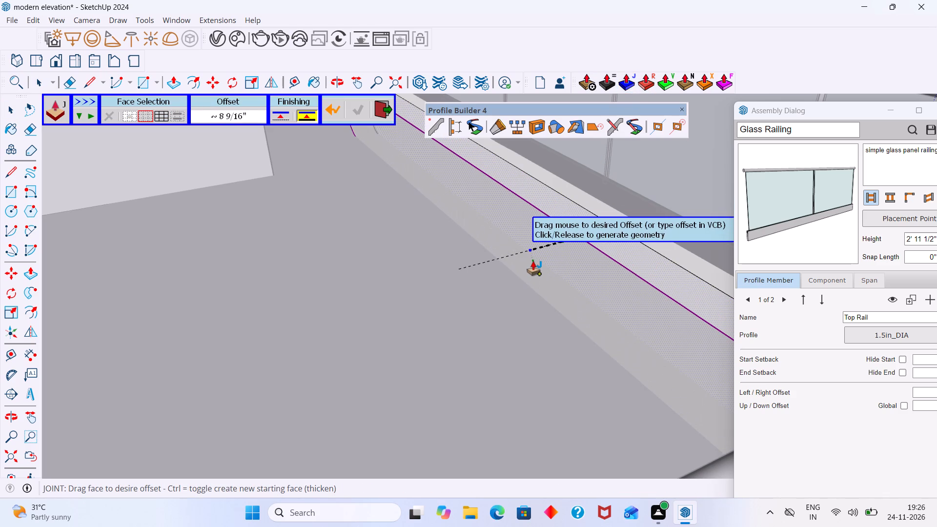
pyautogui.click(529, 263)
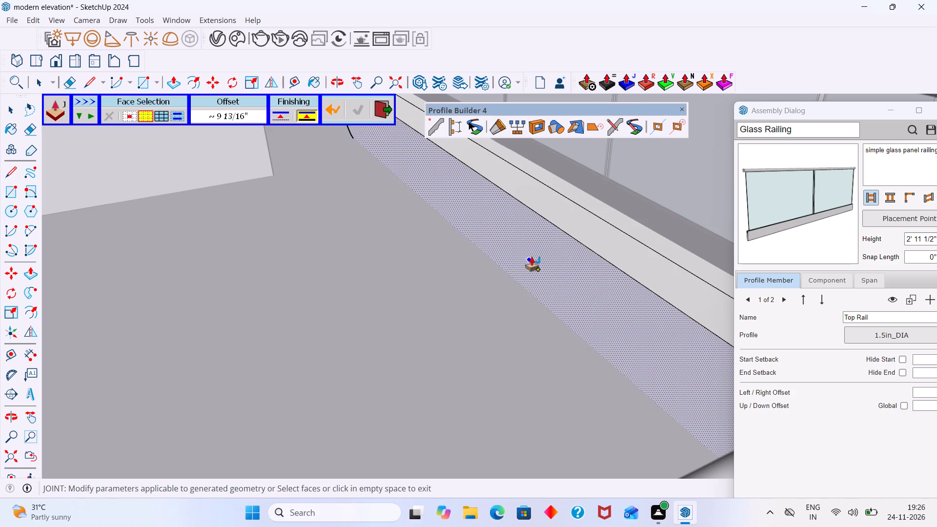
# Leave the parapet group and examine the balcony's glass railing and thickened parapet, including the rounded corner and the wall end.
pyautogui.scroll(-13, 544, 249)
pyautogui.press('space')
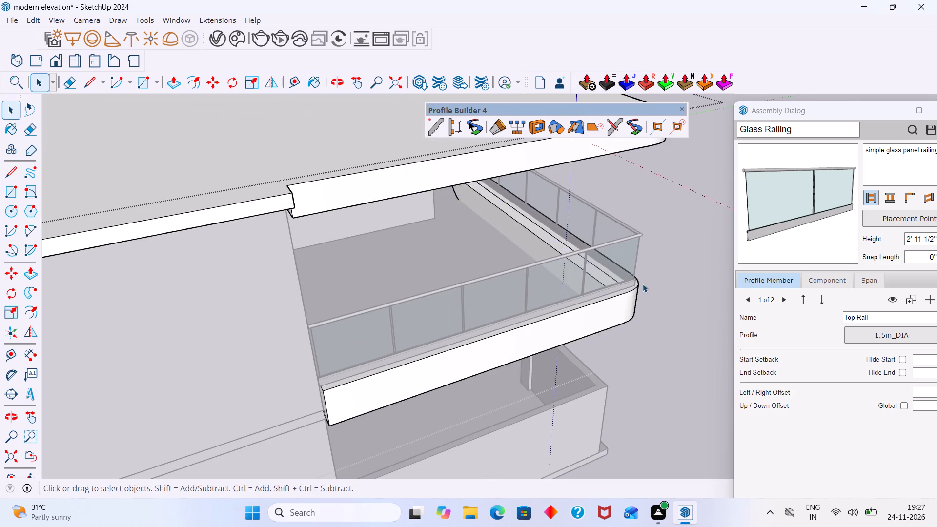
pyautogui.moveTo(650, 286); pyautogui.dragTo(413, 269, button='middle')
pyautogui.click(691, 400)
pyautogui.moveTo(595, 325); pyautogui.dragTo(546, 304, button='middle')
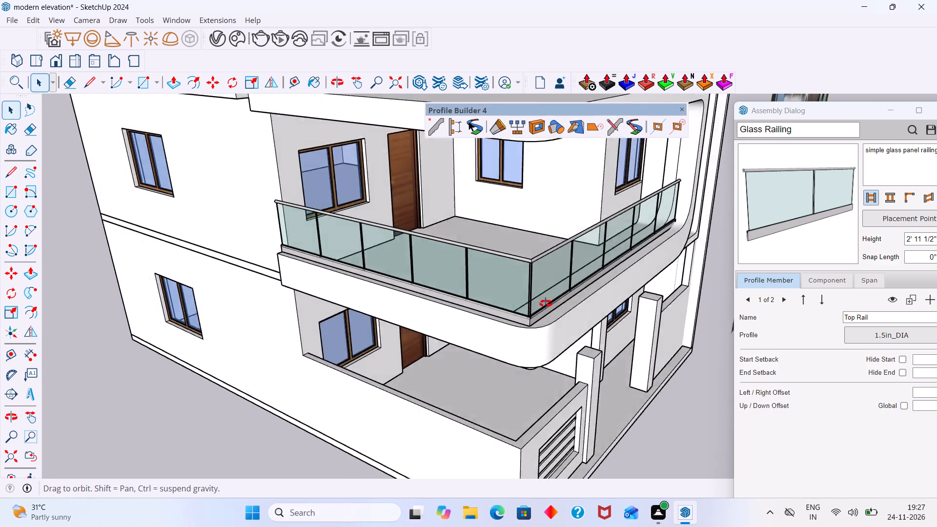
pyautogui.moveTo(546, 304); pyautogui.dragTo(523, 318, button='middle')
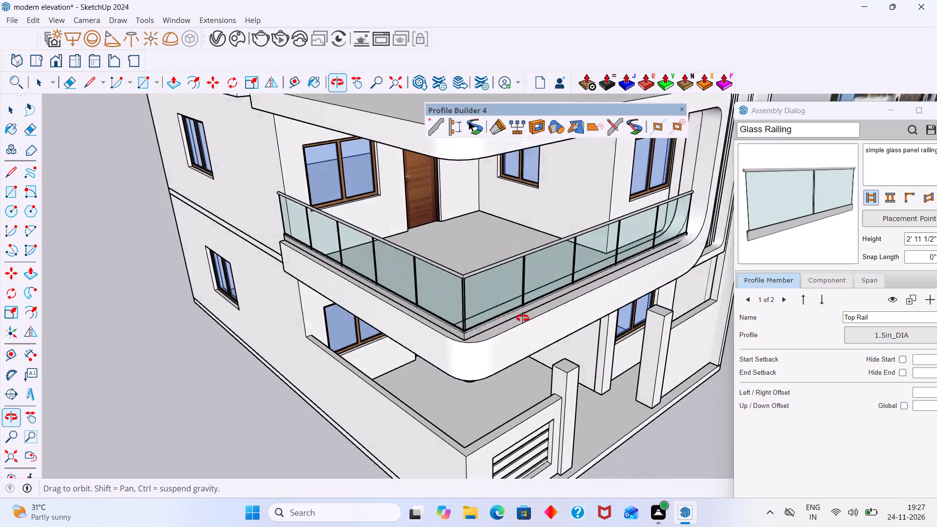
pyautogui.moveTo(523, 318); pyautogui.dragTo(540, 324, button='middle')
pyautogui.moveTo(379, 248); pyautogui.dragTo(319, 317, button='middle')
pyautogui.scroll(6, 258, 229)
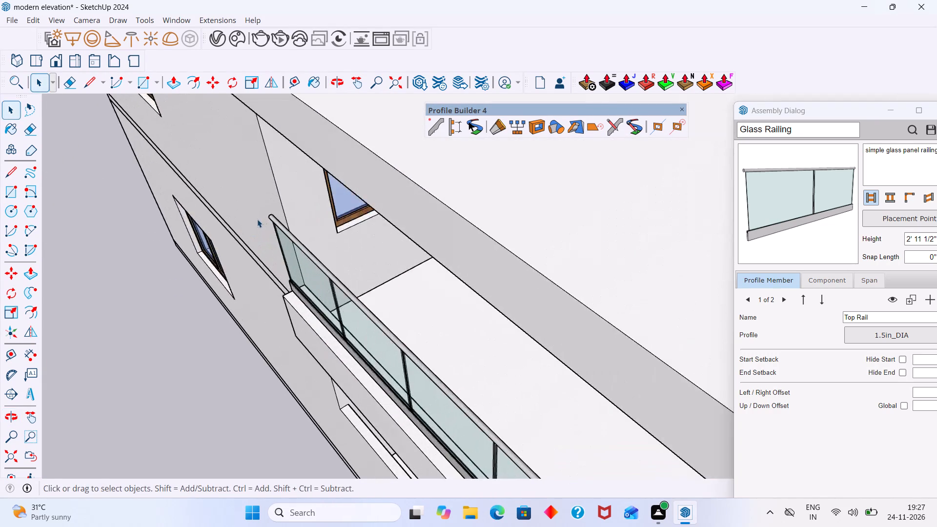
pyautogui.scroll(5, 257, 219)
pyautogui.moveTo(295, 224); pyautogui.dragTo(497, 253, button='middle')
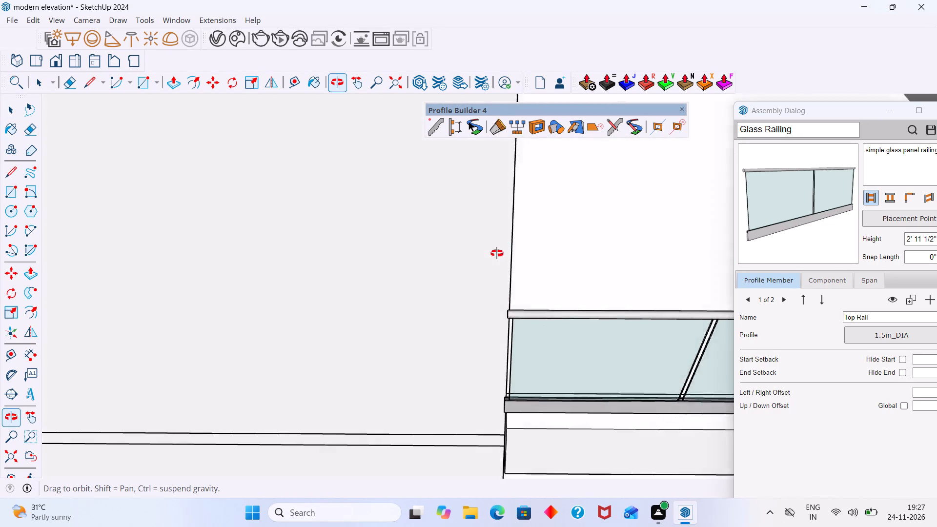
pyautogui.moveTo(497, 253); pyautogui.dragTo(324, 166, button='middle')
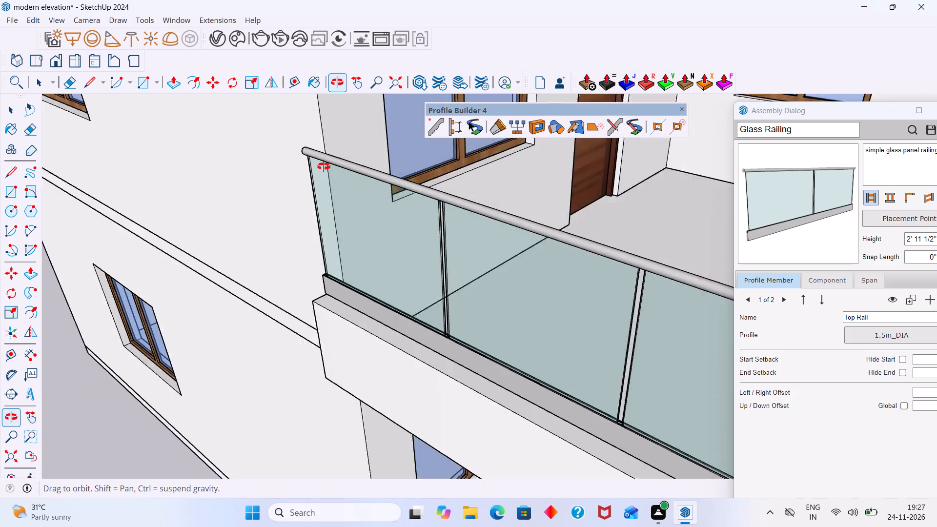
pyautogui.moveTo(324, 166); pyautogui.dragTo(308, 162, button='middle')
# Undo the last changes made to the balcony's front parapet.
pyautogui.hotkey('ctrl', 'z')
pyautogui.hotkey('ctrl', 'z')
pyautogui.hotkey('ctrl', 'z')
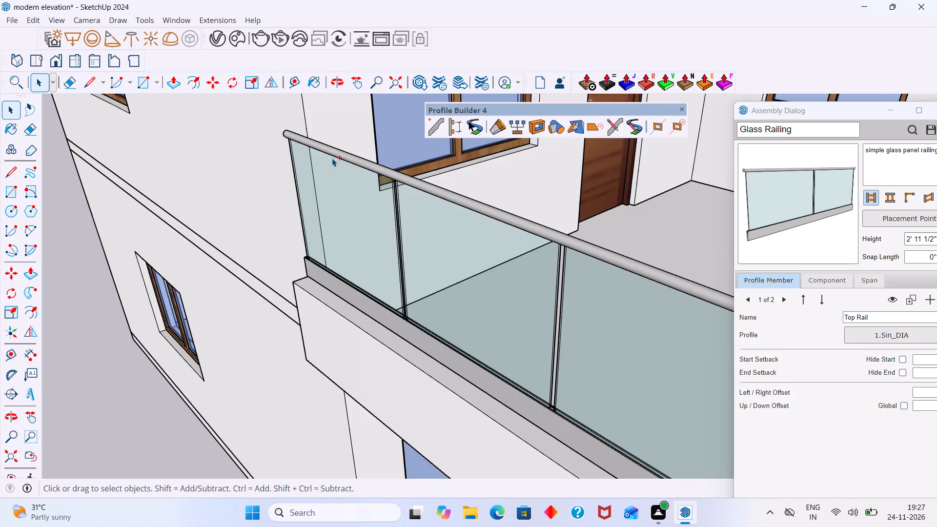
pyautogui.hotkey('ctrl', 'z')
# Inspect where the side glass railing meets the house wall and how it sits on the parapet there.
pyautogui.scroll(-9, 346, 179)
pyautogui.click(131, 347)
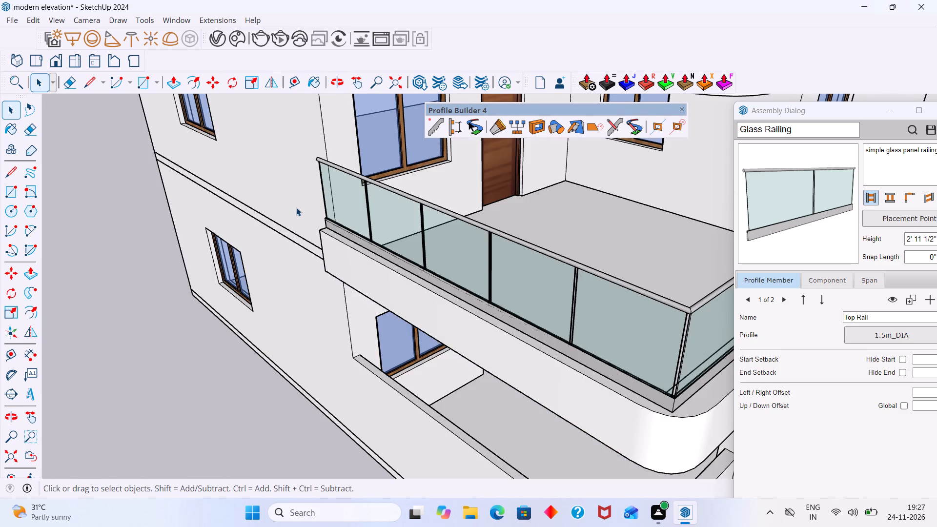
pyautogui.moveTo(296, 207); pyautogui.dragTo(458, 209, button='middle')
pyautogui.scroll(14, 447, 220)
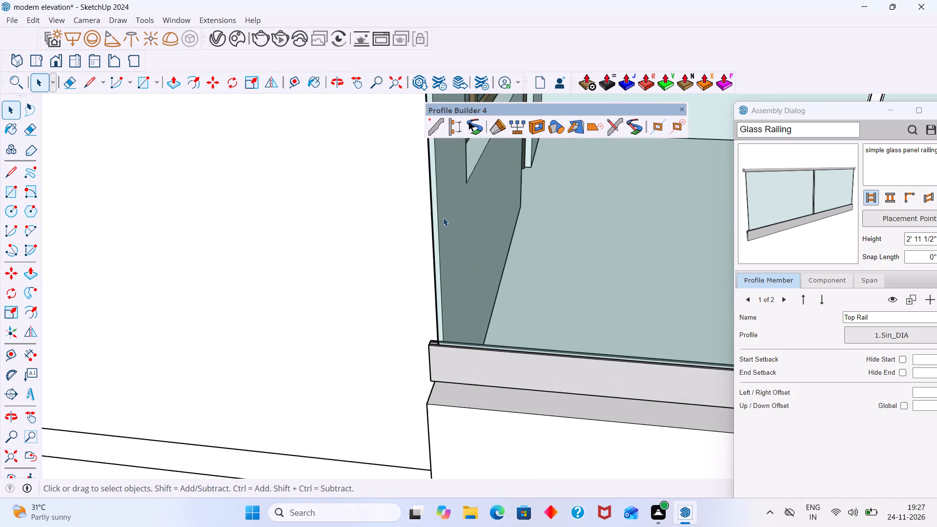
pyautogui.moveTo(443, 218); pyautogui.dragTo(340, 230, button='middle')
pyautogui.scroll(-7, 378, 248)
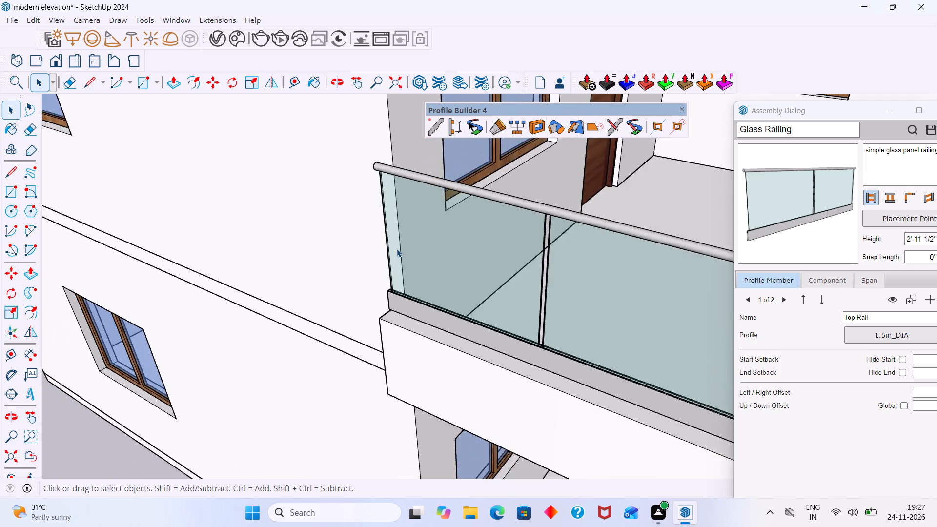
pyautogui.scroll(-15, 397, 249)
pyautogui.scroll(7, 393, 222)
pyautogui.moveTo(396, 231); pyautogui.dragTo(558, 204, button='middle')
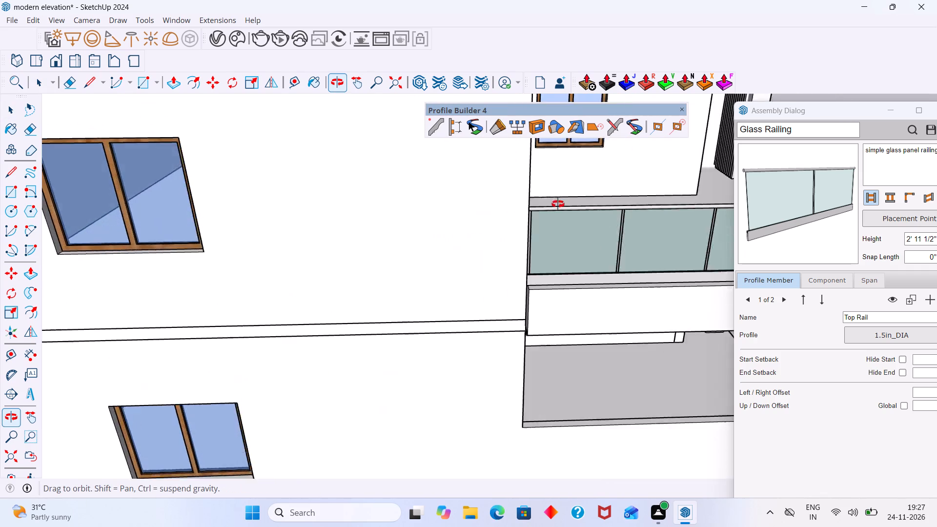
pyautogui.moveTo(558, 204); pyautogui.dragTo(596, 198, button='middle')
pyautogui.scroll(13, 581, 195)
pyautogui.scroll(-10, 571, 194)
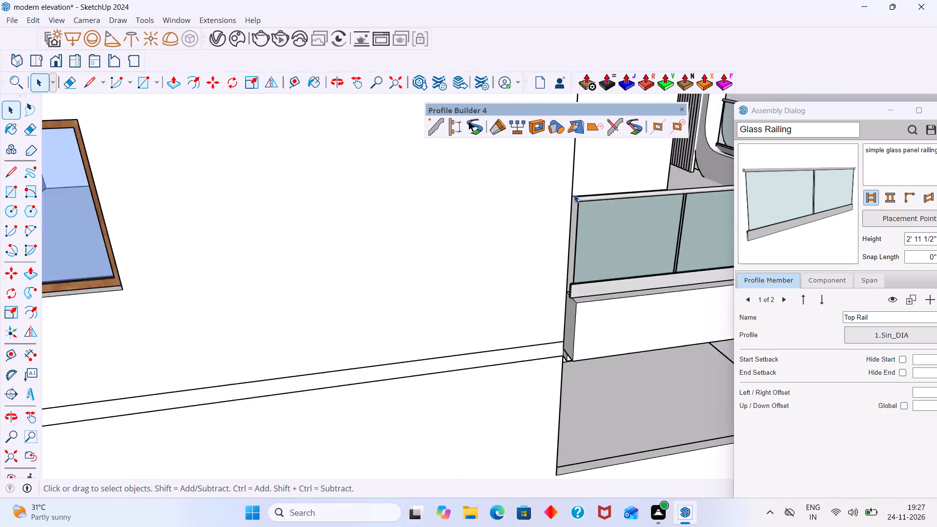
pyautogui.scroll(-5, 574, 194)
# Delete the whole glass railing assembly from the upper balcony.
pyautogui.moveTo(583, 215); pyautogui.dragTo(515, 202, button='middle')
pyautogui.scroll(-4, 612, 186)
pyautogui.click(610, 191)
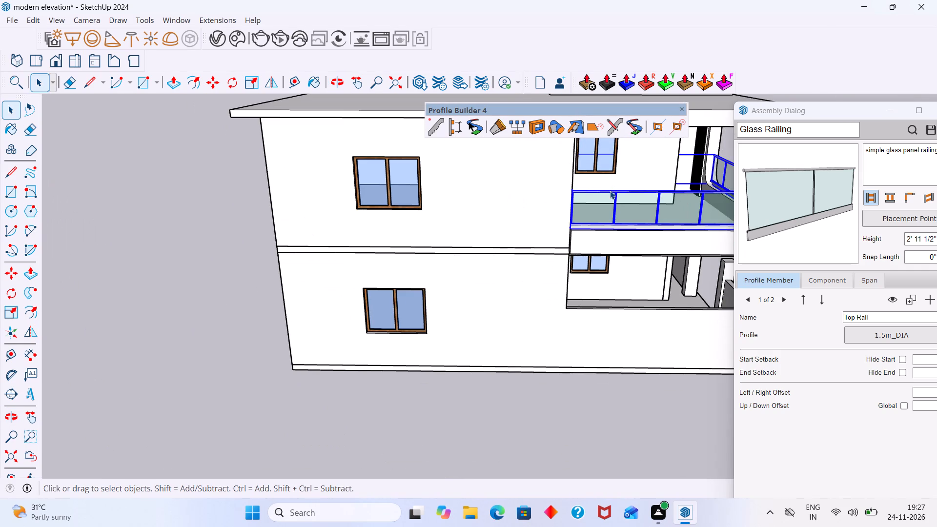
pyautogui.press('Delete')
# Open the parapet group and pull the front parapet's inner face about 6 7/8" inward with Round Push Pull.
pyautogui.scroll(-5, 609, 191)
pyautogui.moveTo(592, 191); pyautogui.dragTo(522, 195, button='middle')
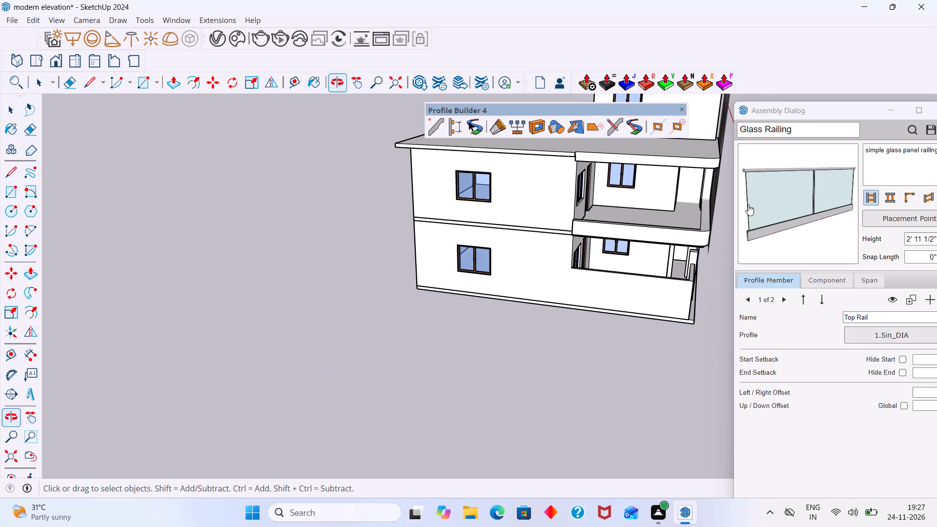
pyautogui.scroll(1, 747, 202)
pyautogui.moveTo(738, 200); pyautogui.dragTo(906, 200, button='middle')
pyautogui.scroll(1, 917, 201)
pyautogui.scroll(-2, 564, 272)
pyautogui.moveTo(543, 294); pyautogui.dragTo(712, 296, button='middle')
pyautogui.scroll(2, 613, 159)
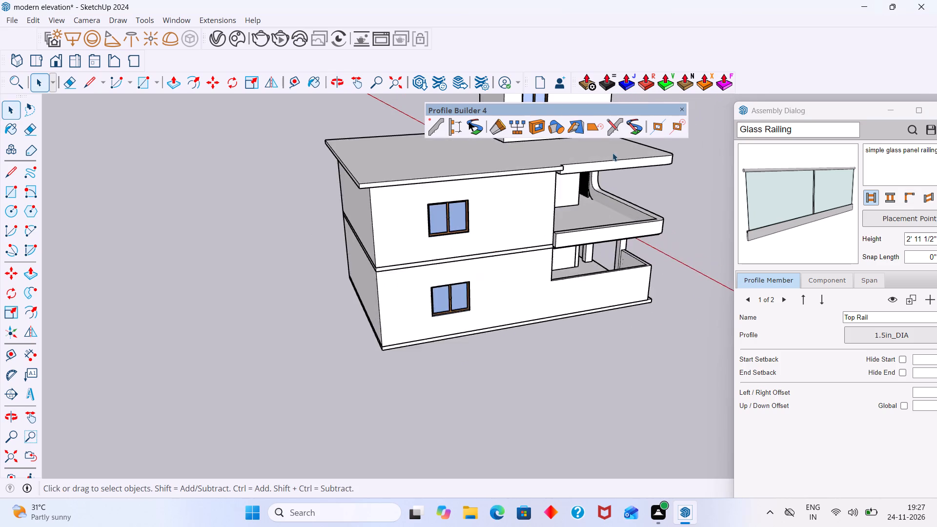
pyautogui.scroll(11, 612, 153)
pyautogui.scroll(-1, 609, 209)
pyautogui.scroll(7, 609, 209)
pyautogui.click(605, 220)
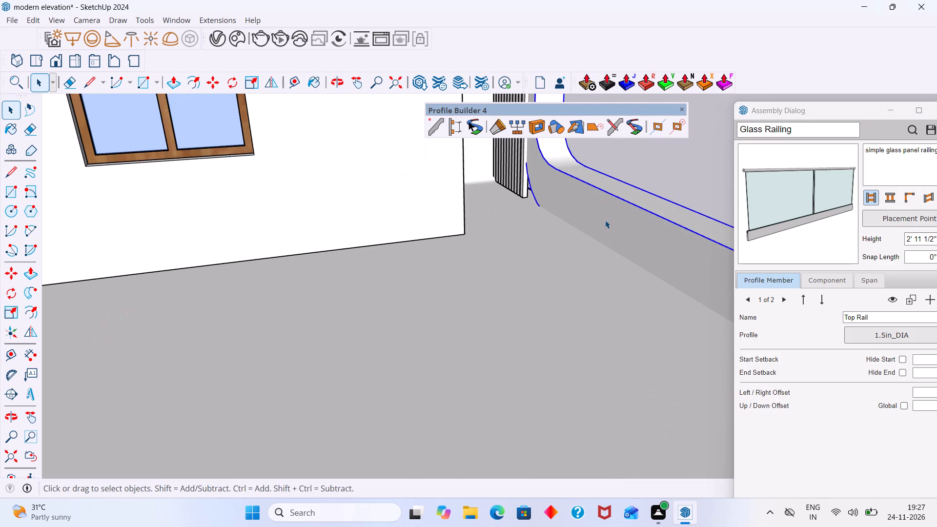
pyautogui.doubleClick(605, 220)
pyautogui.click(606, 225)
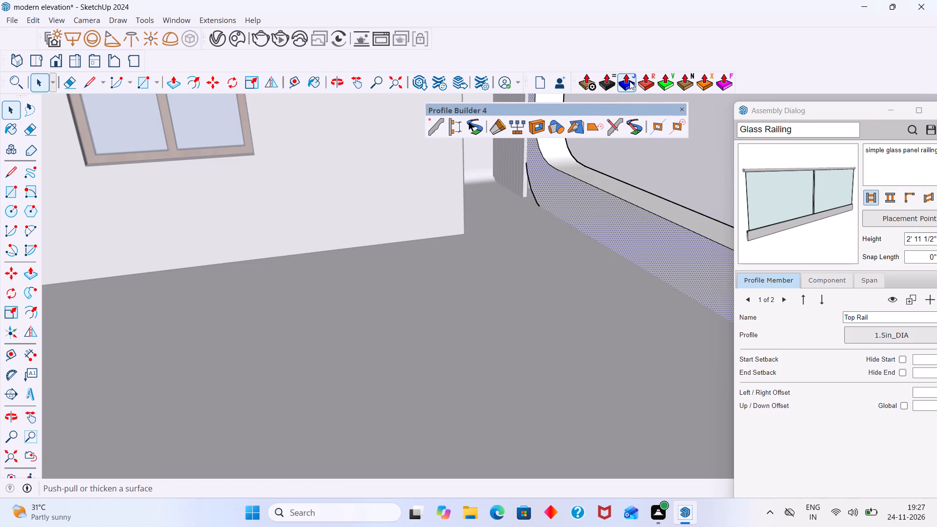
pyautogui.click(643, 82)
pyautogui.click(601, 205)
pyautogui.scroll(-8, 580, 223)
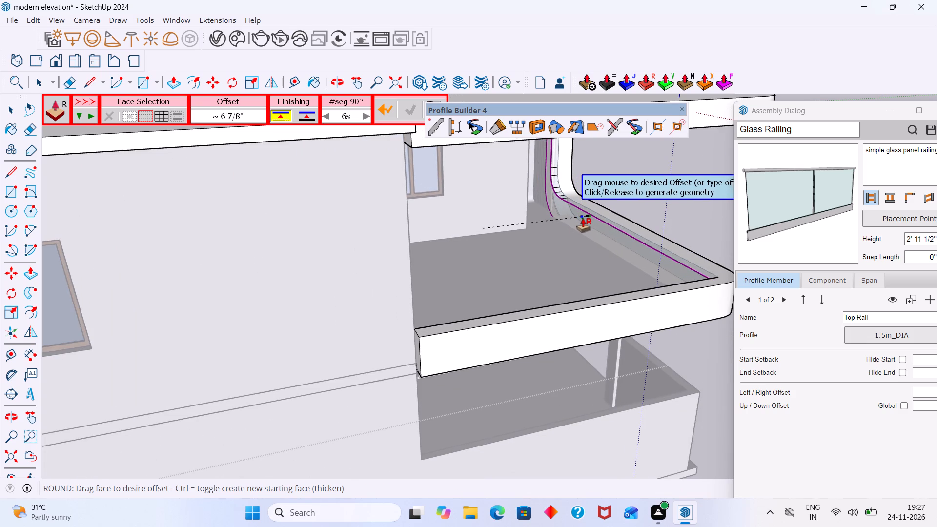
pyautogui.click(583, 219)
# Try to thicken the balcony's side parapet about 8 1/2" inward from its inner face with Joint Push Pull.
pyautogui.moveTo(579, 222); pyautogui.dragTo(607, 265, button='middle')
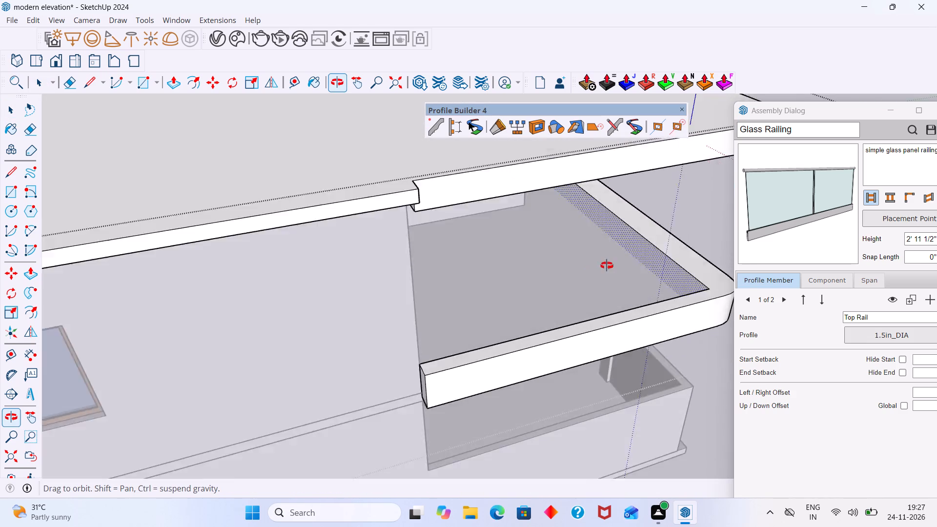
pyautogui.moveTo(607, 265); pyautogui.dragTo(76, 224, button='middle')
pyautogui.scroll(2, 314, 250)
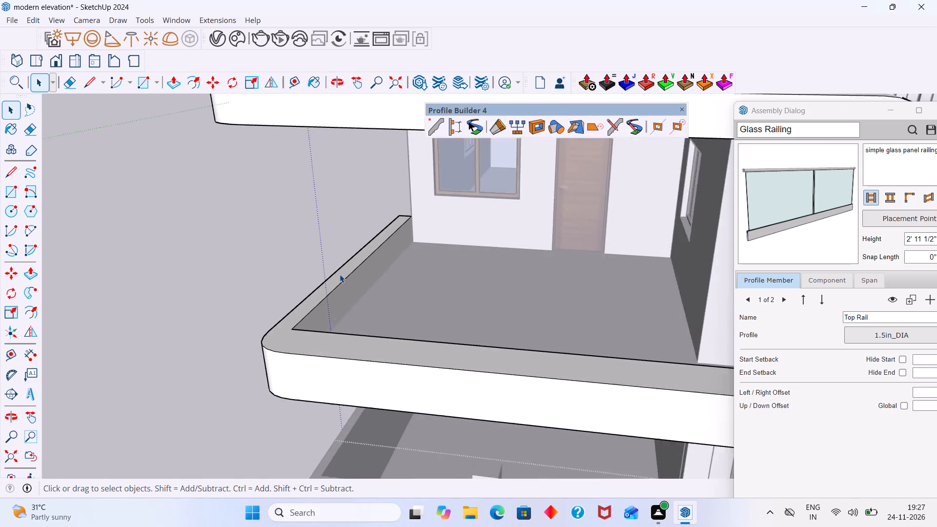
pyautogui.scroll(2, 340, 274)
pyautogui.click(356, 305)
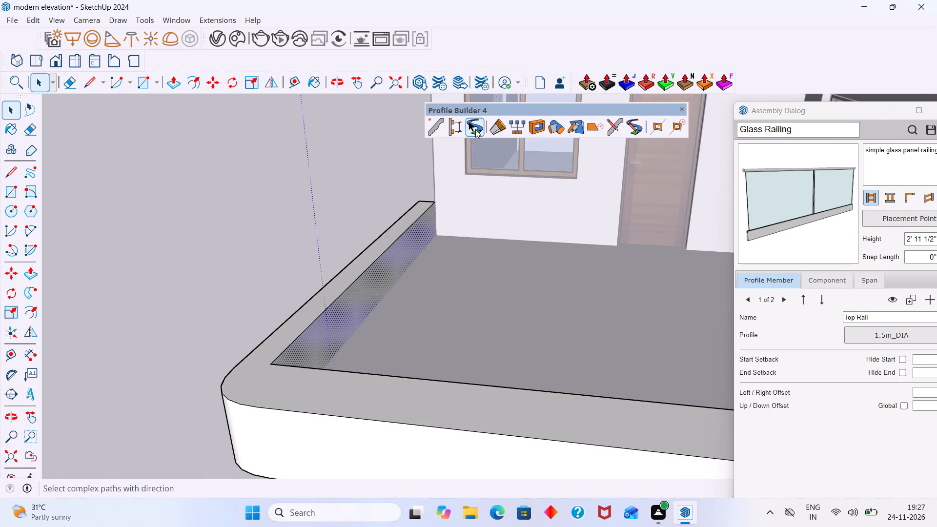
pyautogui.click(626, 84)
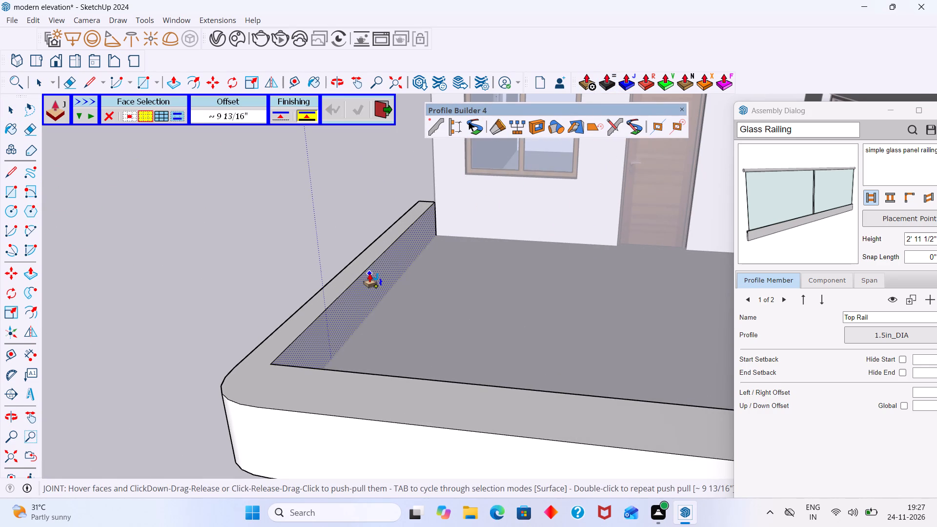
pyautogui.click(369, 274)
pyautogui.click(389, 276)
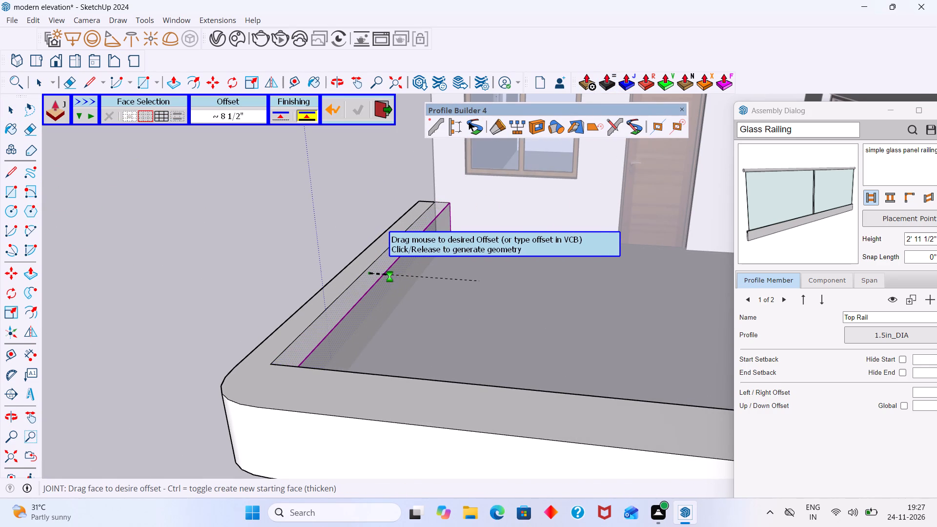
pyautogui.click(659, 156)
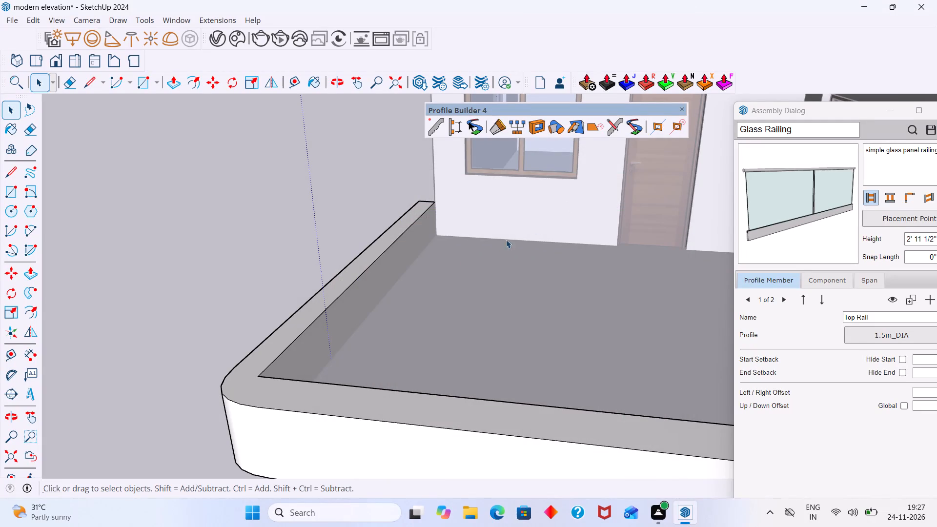
# Thicken the side parapet by pulling its inner face about 9 13/16" inward with Round Push Pull, and close the group.
pyautogui.click(646, 81)
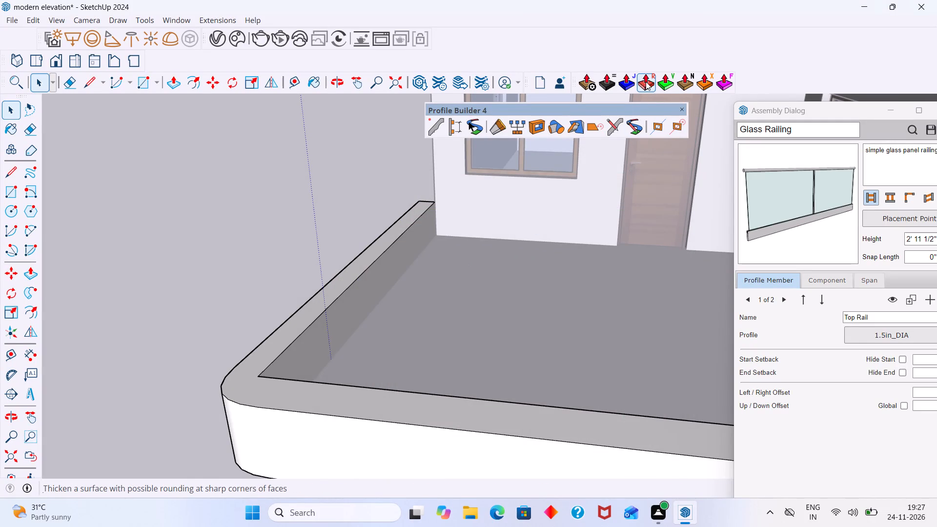
pyautogui.click(387, 262)
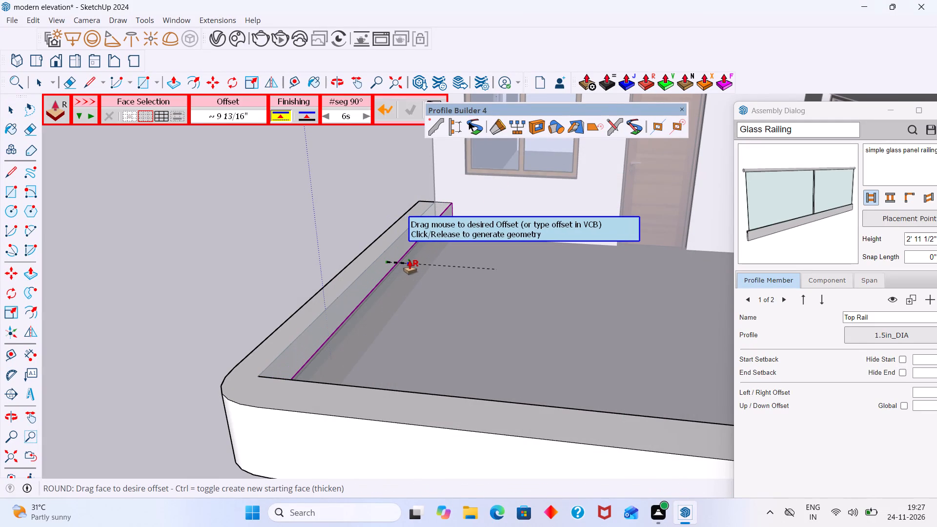
pyautogui.click(413, 260)
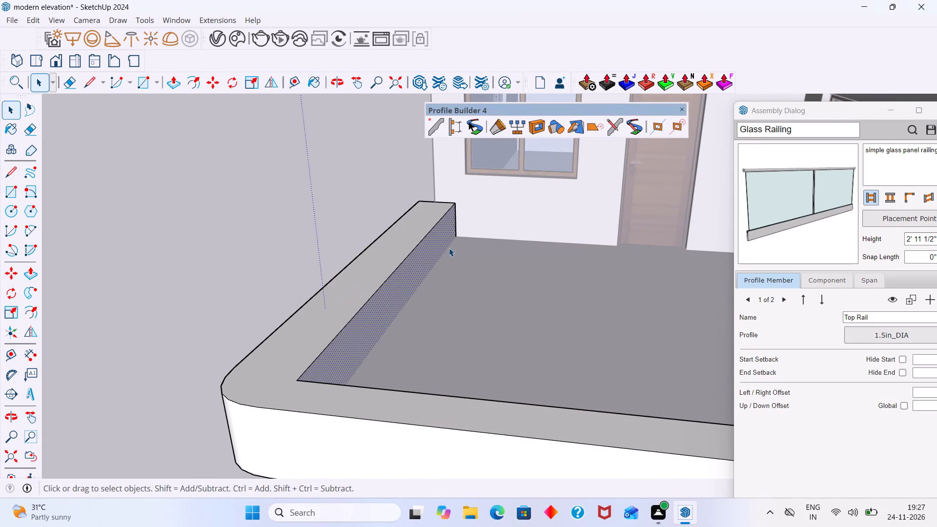
pyautogui.press('space')
pyautogui.scroll(-7, 449, 231)
pyautogui.moveTo(426, 233); pyautogui.dragTo(559, 205, button='middle')
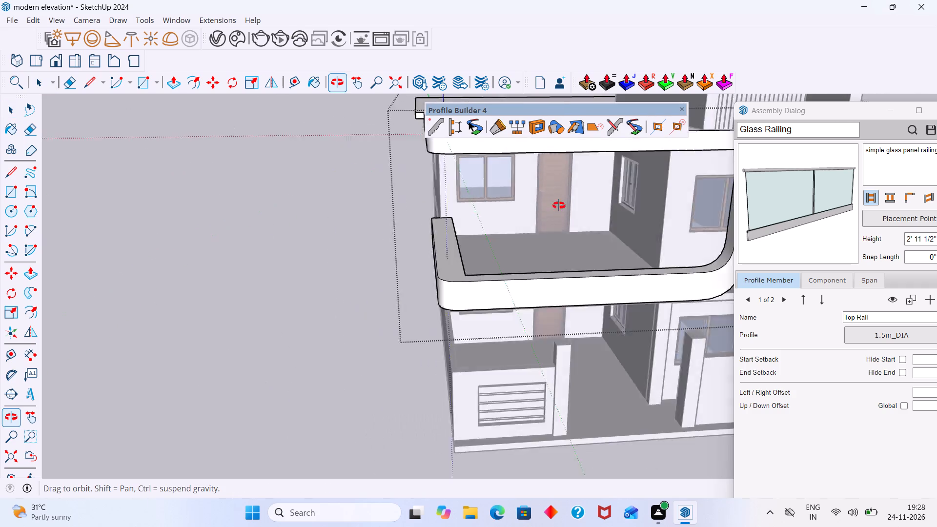
pyautogui.moveTo(559, 205); pyautogui.dragTo(644, 181, button='middle')
pyautogui.scroll(-7, 566, 208)
pyautogui.click(452, 340)
# Examine the balcony parapet from the front, side, below and above, checking its wall end, rounded corner and width.
pyautogui.moveTo(555, 257); pyautogui.dragTo(413, 299, button='middle')
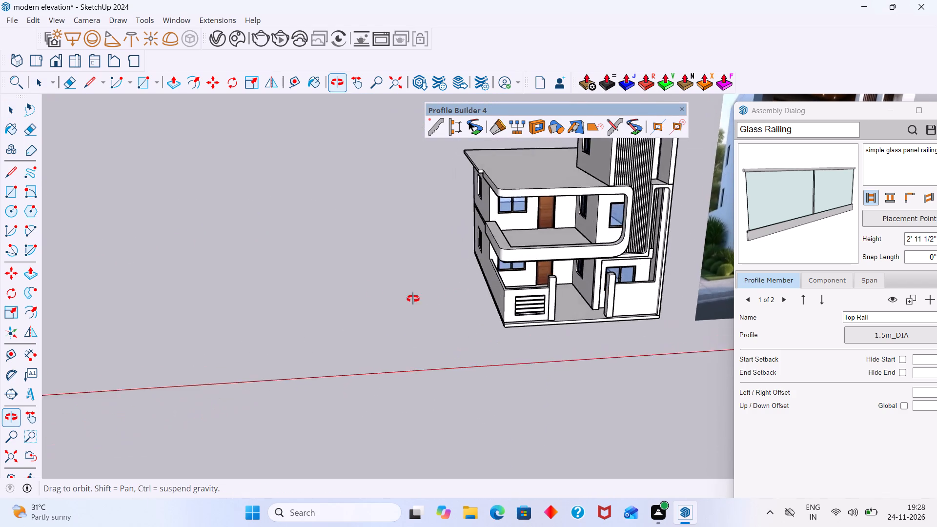
pyautogui.moveTo(413, 299); pyautogui.dragTo(345, 285, button='middle')
pyautogui.scroll(16, 635, 230)
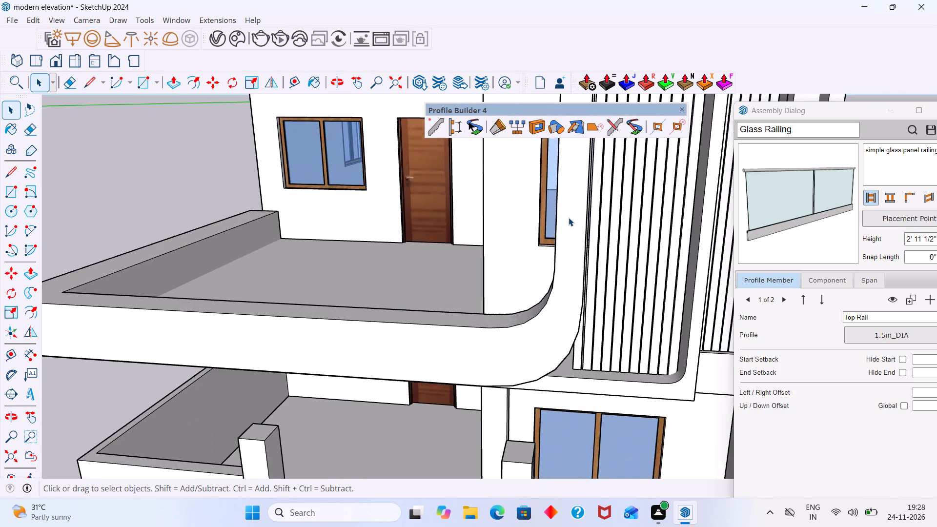
pyautogui.scroll(-16, 569, 218)
pyautogui.moveTo(414, 236); pyautogui.dragTo(666, 255, button='middle')
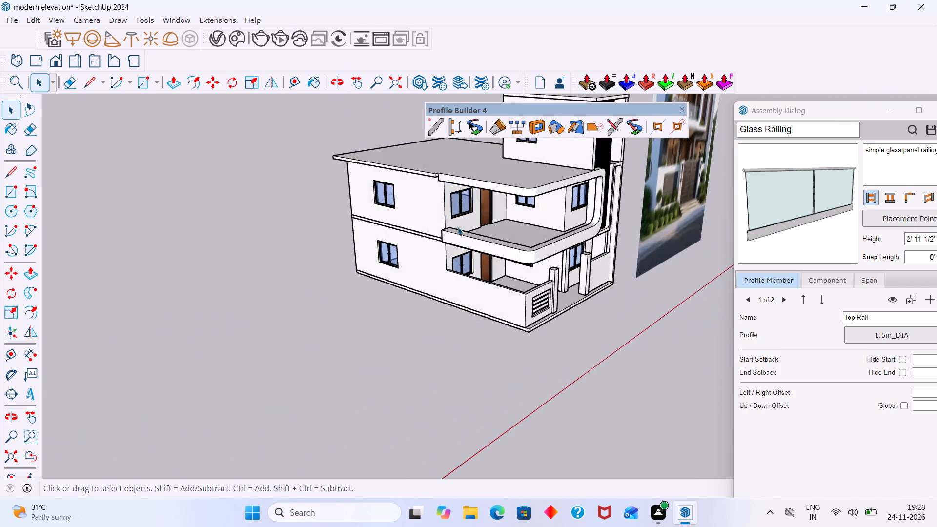
pyautogui.scroll(7, 453, 227)
pyautogui.moveTo(452, 233); pyautogui.dragTo(388, 126, button='middle')
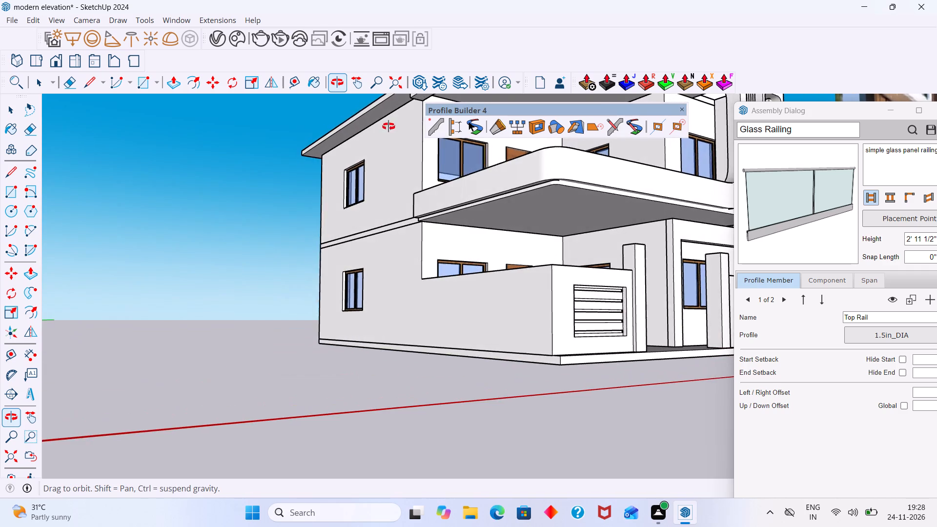
pyautogui.moveTo(388, 126); pyautogui.dragTo(388, 127, button='middle')
pyautogui.scroll(15, 627, 170)
pyautogui.moveTo(535, 175); pyautogui.dragTo(473, 133, button='middle')
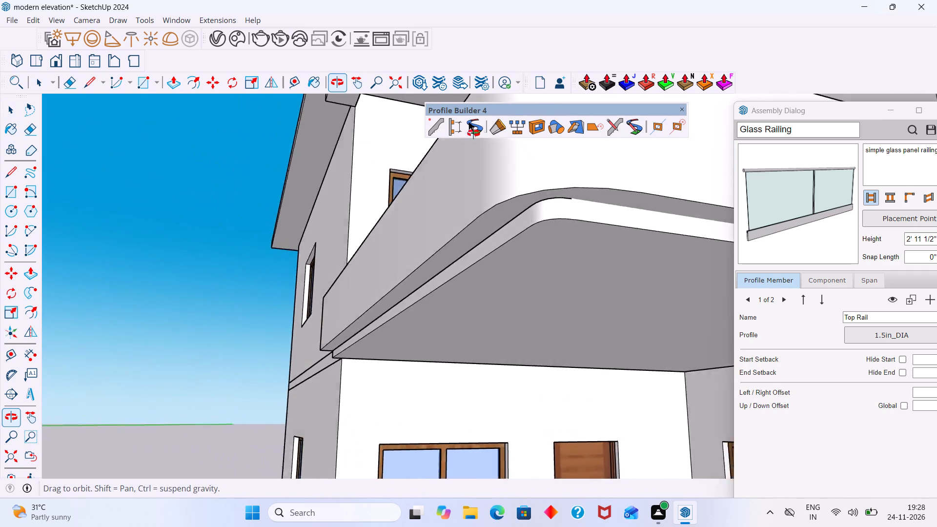
pyautogui.moveTo(473, 133); pyautogui.dragTo(523, 233, button='middle')
pyautogui.scroll(-17, 468, 198)
pyautogui.moveTo(454, 203); pyautogui.dragTo(467, 310, button='middle')
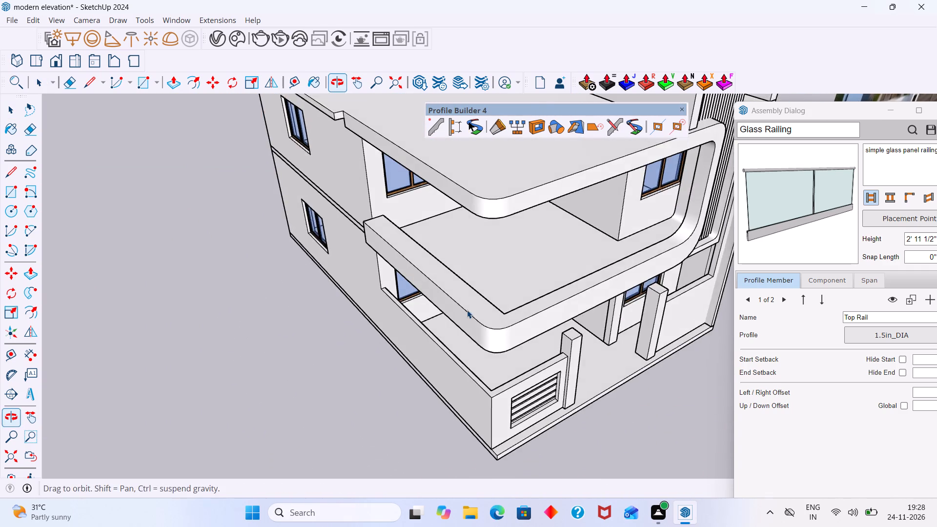
pyautogui.moveTo(467, 310); pyautogui.dragTo(467, 311, button='middle')
pyautogui.scroll(2, 456, 300)
pyautogui.moveTo(445, 310); pyautogui.dragTo(475, 292, button='middle')
pyautogui.click(474, 287)
pyautogui.moveTo(474, 286); pyautogui.dragTo(492, 275, button='middle')
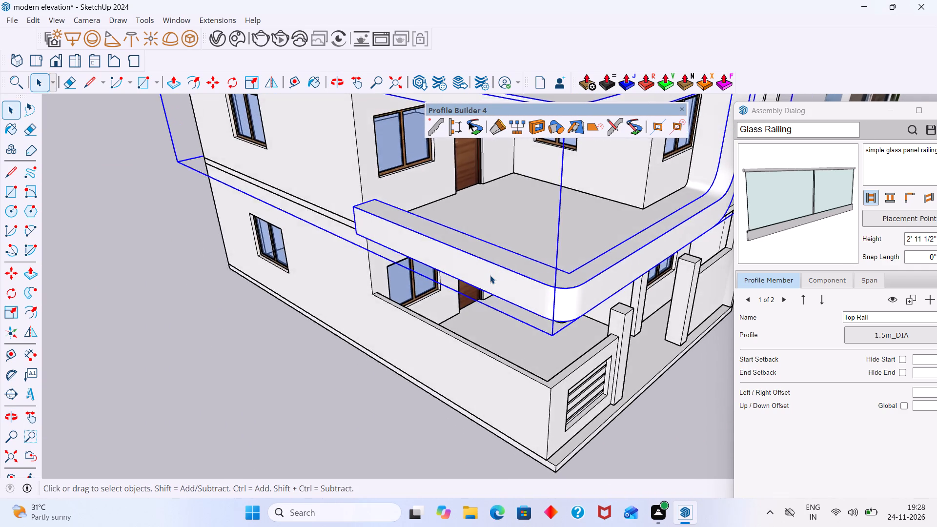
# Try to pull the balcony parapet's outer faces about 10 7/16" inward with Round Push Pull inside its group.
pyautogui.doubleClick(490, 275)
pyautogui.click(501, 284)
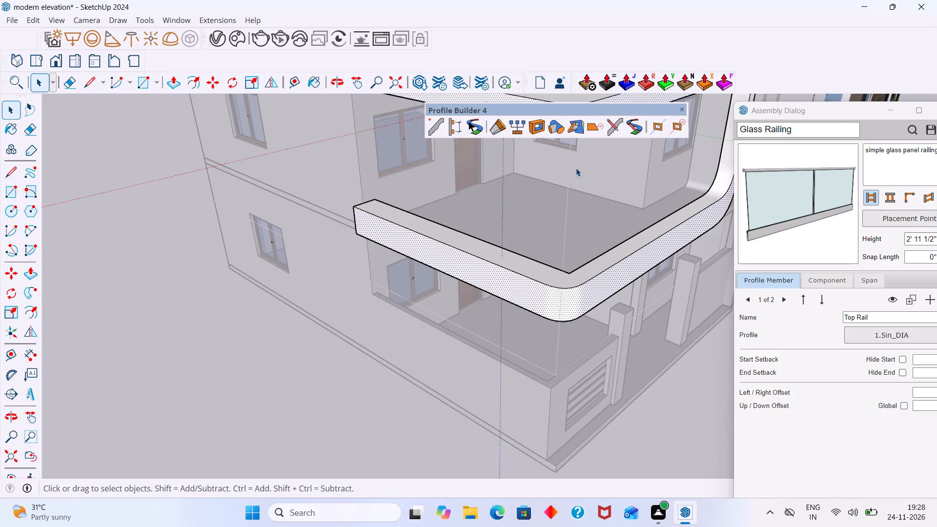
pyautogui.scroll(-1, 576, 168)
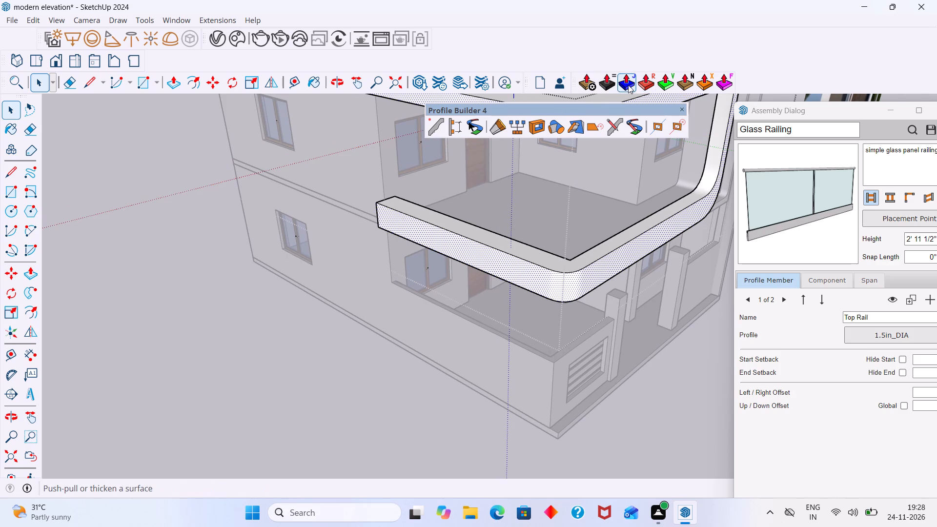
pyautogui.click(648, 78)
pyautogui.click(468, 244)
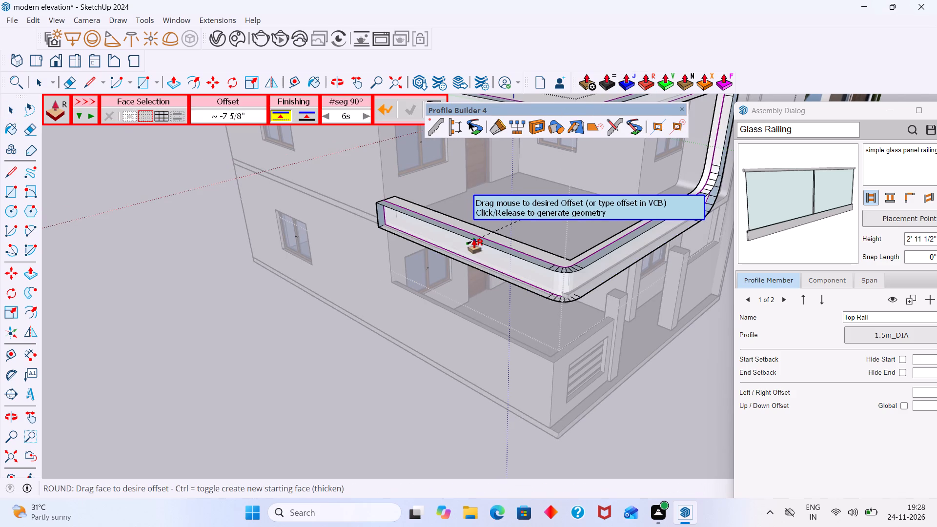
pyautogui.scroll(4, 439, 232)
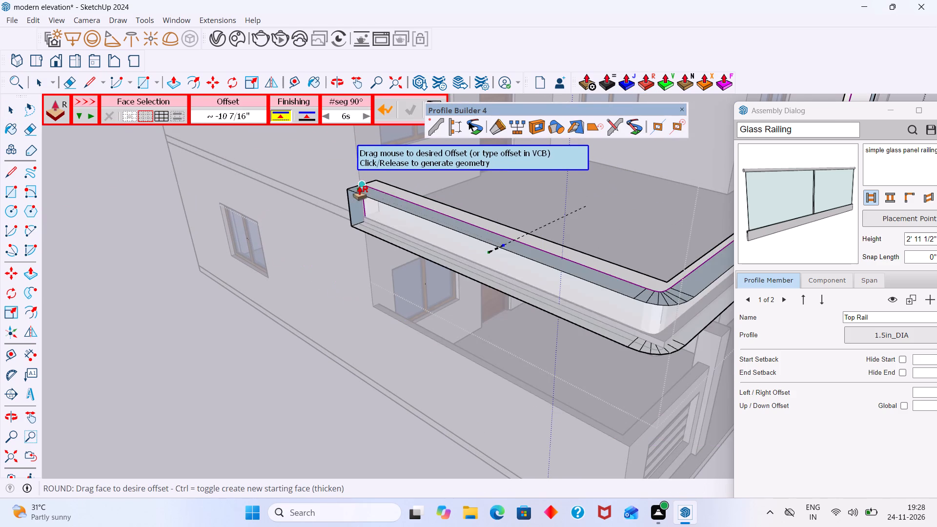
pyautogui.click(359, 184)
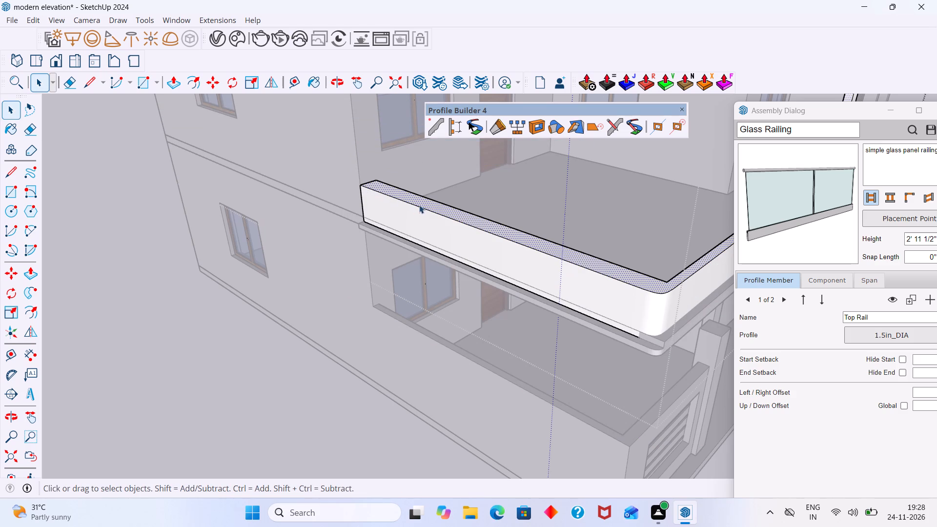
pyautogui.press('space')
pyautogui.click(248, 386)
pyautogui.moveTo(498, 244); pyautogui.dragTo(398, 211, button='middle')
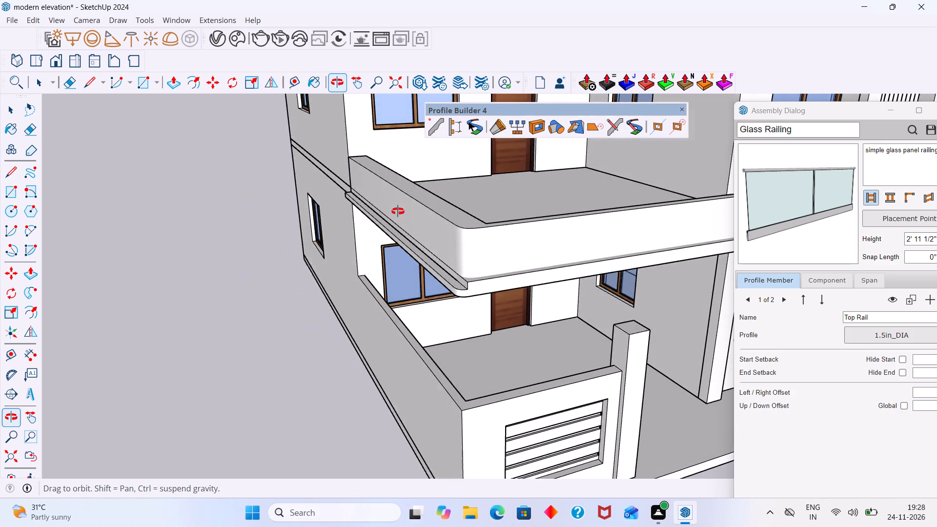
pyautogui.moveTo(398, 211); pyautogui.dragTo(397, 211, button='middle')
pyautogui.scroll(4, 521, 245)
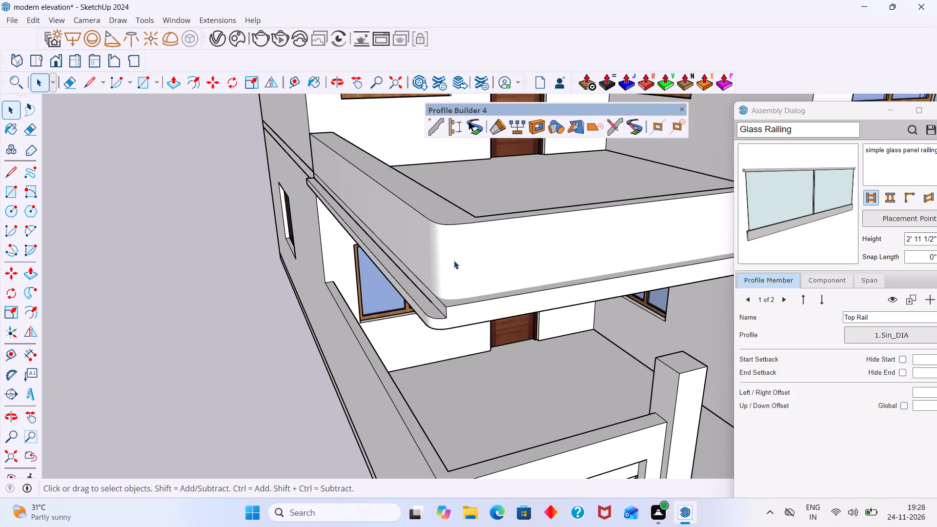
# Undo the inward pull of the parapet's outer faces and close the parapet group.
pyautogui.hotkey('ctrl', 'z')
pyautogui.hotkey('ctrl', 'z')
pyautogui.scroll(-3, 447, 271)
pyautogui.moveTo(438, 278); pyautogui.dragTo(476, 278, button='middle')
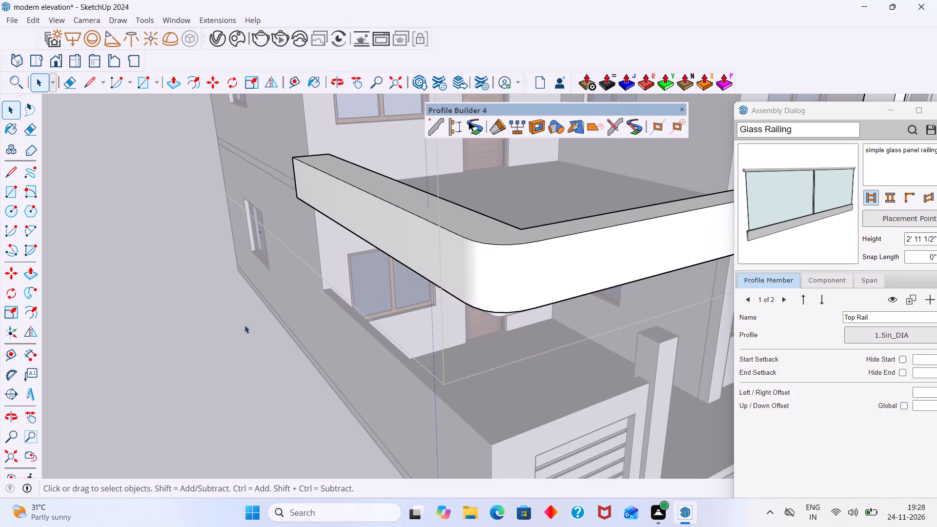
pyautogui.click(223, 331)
# Build a Glass Railing assembly along the side parapet's top, from the midpoint of its wall end to the rounded front corner.
pyautogui.moveTo(309, 217); pyautogui.dragTo(221, 248, button='middle')
pyautogui.scroll(-11, 269, 208)
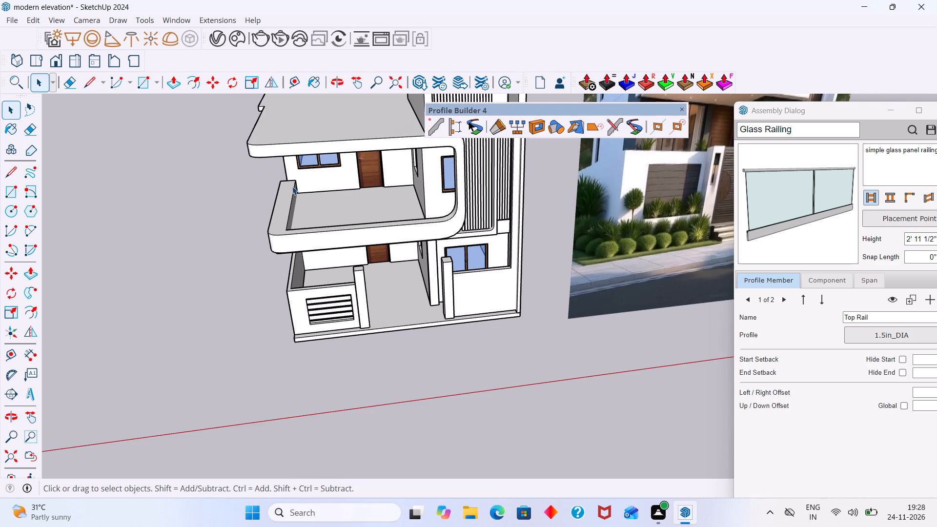
pyautogui.scroll(13, 292, 181)
pyautogui.moveTo(292, 180); pyautogui.dragTo(361, 172, button='middle')
pyautogui.scroll(-14, 361, 172)
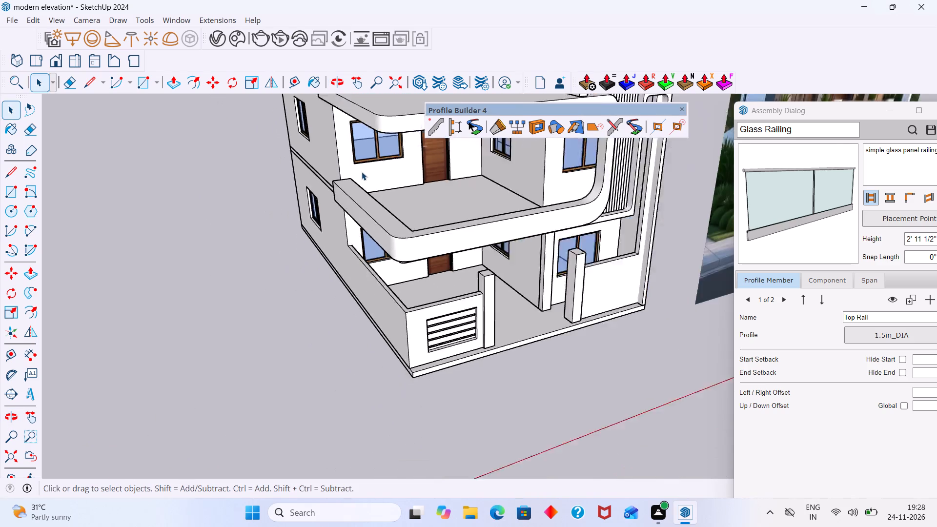
pyautogui.scroll(-1, 362, 172)
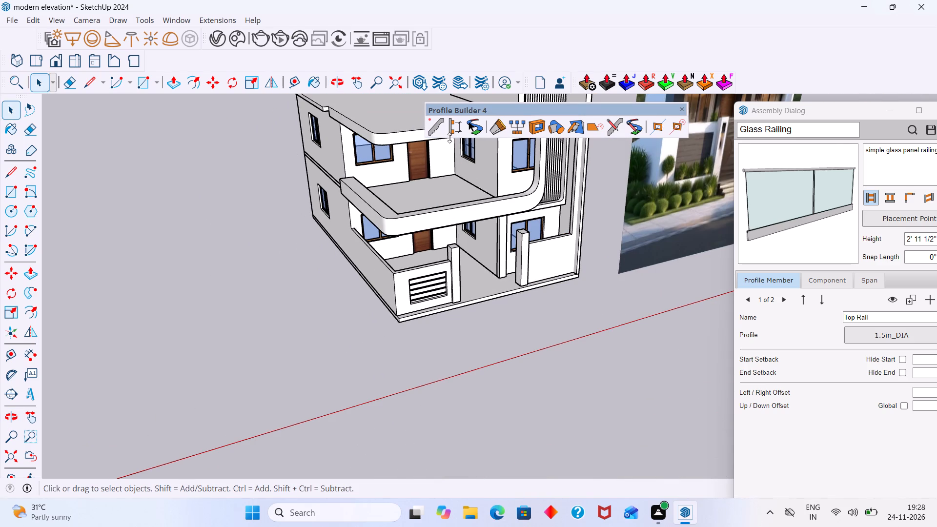
pyautogui.click(458, 123)
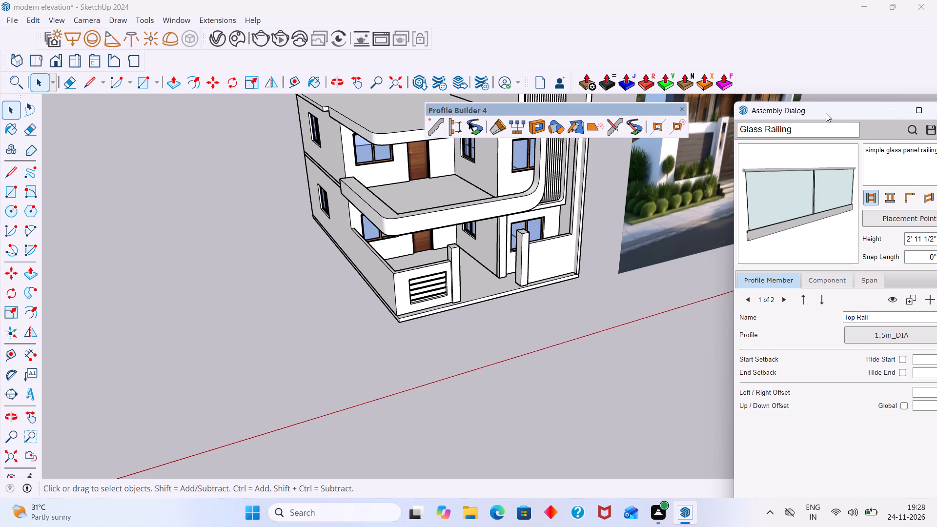
pyautogui.moveTo(825, 112); pyautogui.dragTo(782, 4)
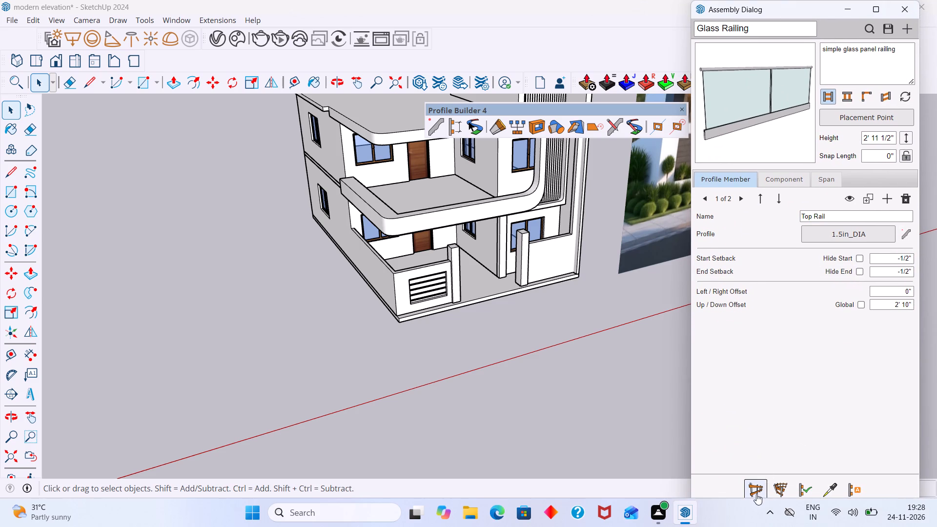
pyautogui.click(756, 494)
pyautogui.scroll(7, 306, 163)
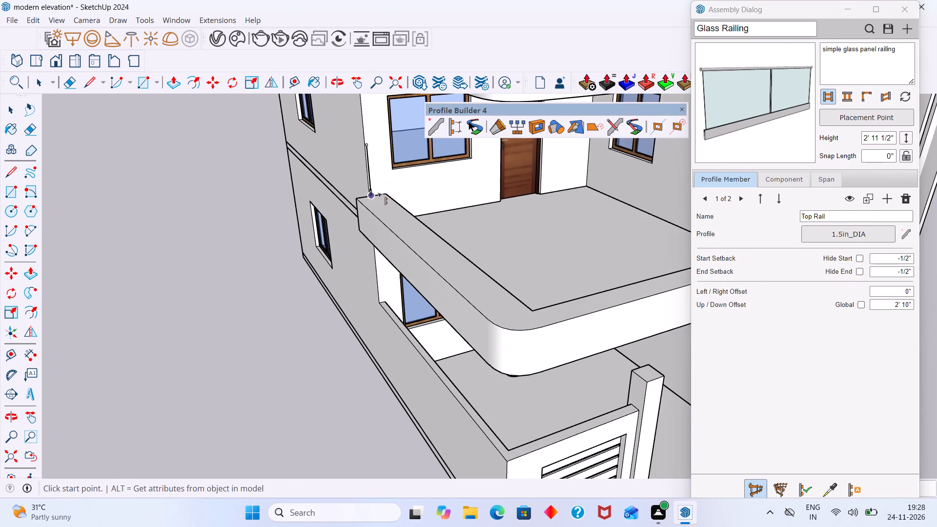
pyautogui.scroll(11, 377, 192)
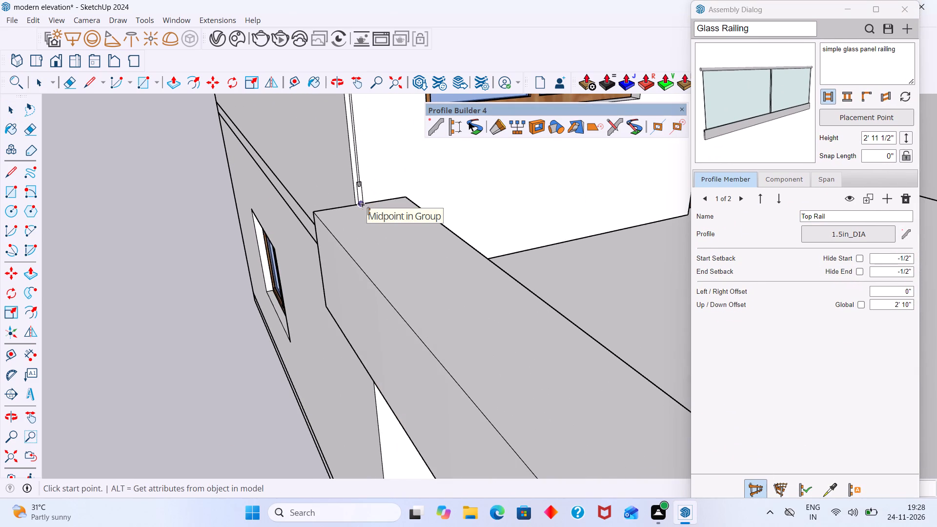
pyautogui.click(360, 203)
pyautogui.scroll(-10, 433, 310)
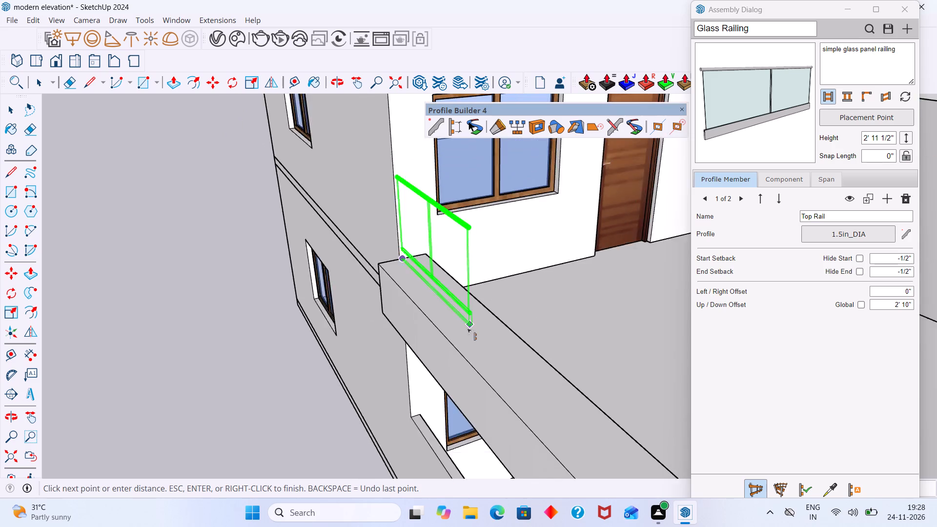
pyautogui.scroll(-10, 467, 328)
pyautogui.moveTo(477, 337); pyautogui.dragTo(432, 273, button='middle')
pyautogui.scroll(9, 511, 324)
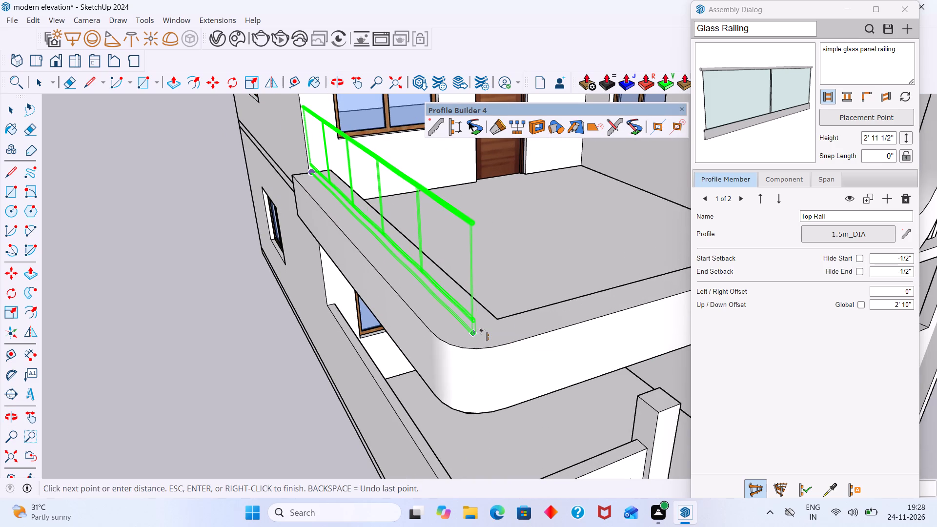
pyautogui.click(479, 328)
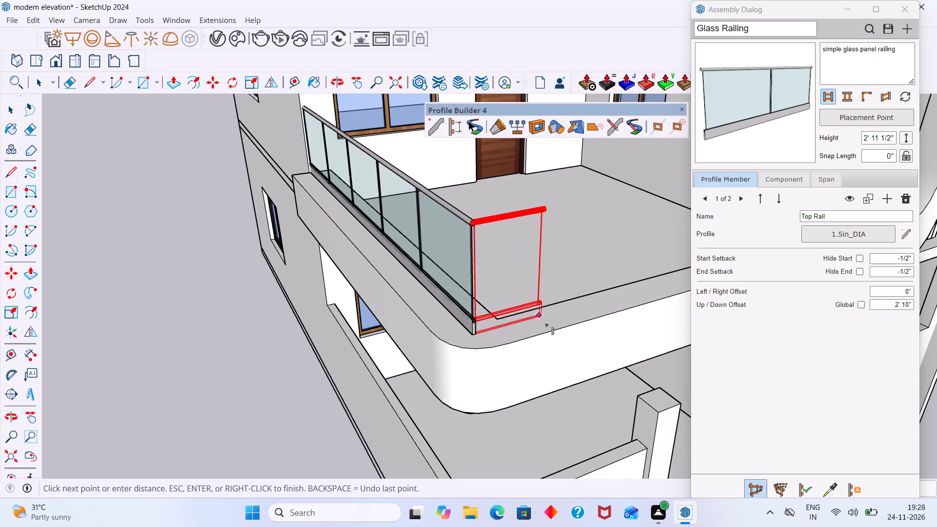
# Continue the glass railing along the front parapet to where it curves up into the frame, and finish the run.
pyautogui.moveTo(545, 322); pyautogui.dragTo(424, 320, button='middle')
pyautogui.scroll(-5, 471, 304)
pyautogui.moveTo(510, 295); pyautogui.dragTo(361, 294, button='middle')
pyautogui.scroll(4, 492, 330)
pyautogui.moveTo(491, 337); pyautogui.dragTo(570, 354, button='middle')
pyautogui.scroll(-7, 575, 343)
pyautogui.moveTo(588, 334); pyautogui.dragTo(642, 342, button='middle')
pyautogui.keyDown('shift'); pyautogui.moveTo(638, 341); pyautogui.dragTo(458, 299, button='middle'); pyautogui.keyUp('shift')
pyautogui.scroll(1, 458, 299)
pyautogui.moveTo(514, 295); pyautogui.dragTo(527, 294, button='middle')
pyautogui.scroll(2, 513, 302)
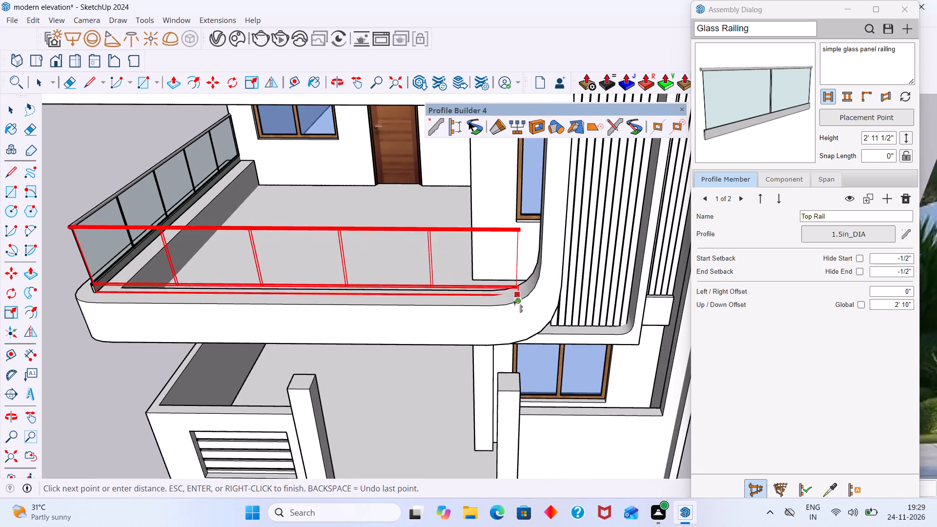
pyautogui.scroll(1, 512, 300)
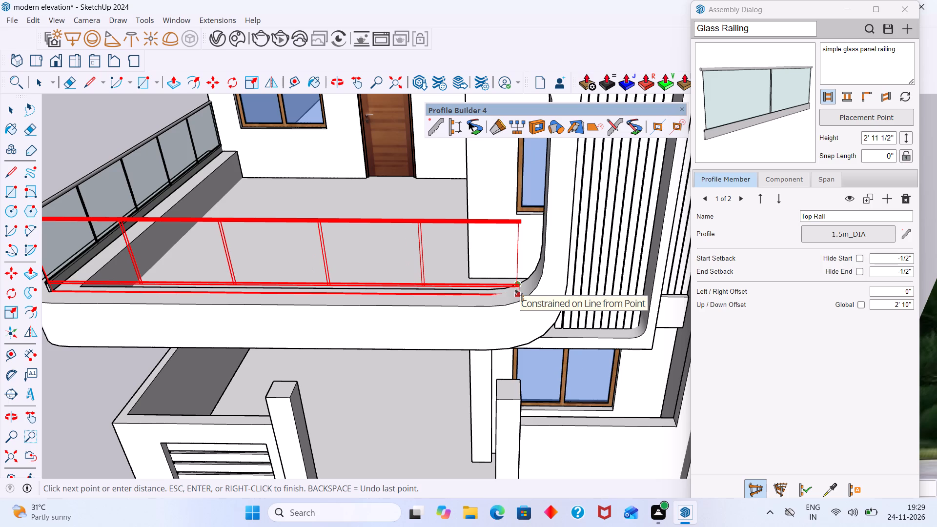
pyautogui.click(514, 289)
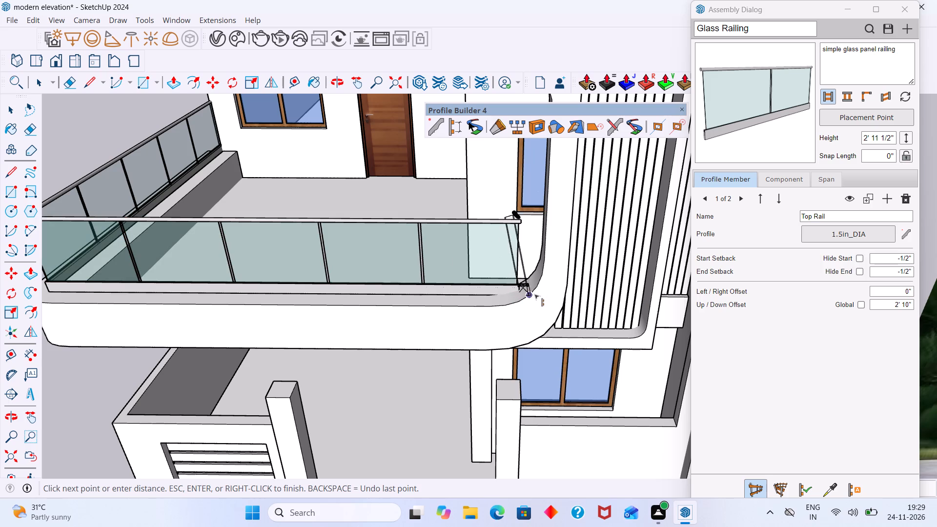
pyautogui.press('space')
# Extend the front railing's top rail to the inner face of the curved frame with Push/Pull, and close the railing groups.
pyautogui.scroll(1, 521, 228)
pyautogui.moveTo(521, 228); pyautogui.dragTo(476, 226, button='middle')
pyautogui.scroll(12, 458, 213)
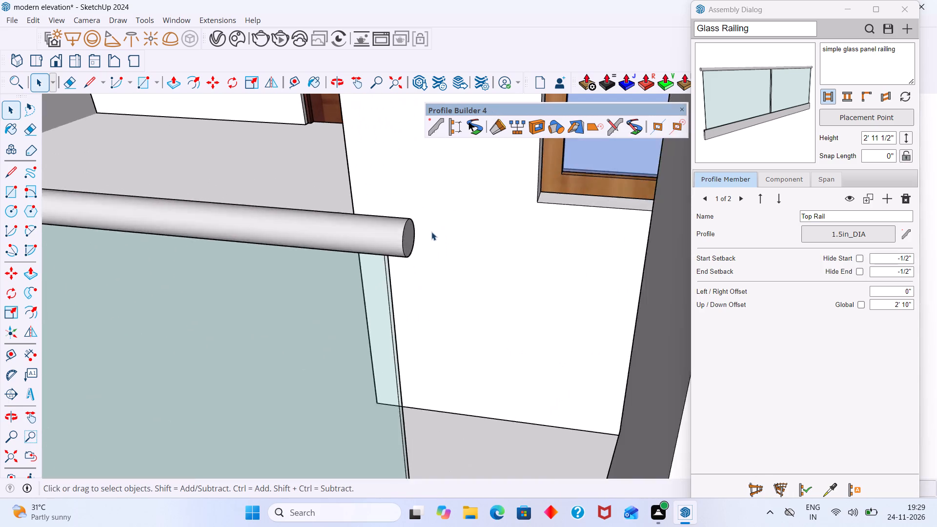
pyautogui.scroll(4, 431, 232)
pyautogui.scroll(-5, 381, 245)
pyautogui.click(365, 245)
pyautogui.scroll(2, 364, 245)
pyautogui.doubleClick(364, 245)
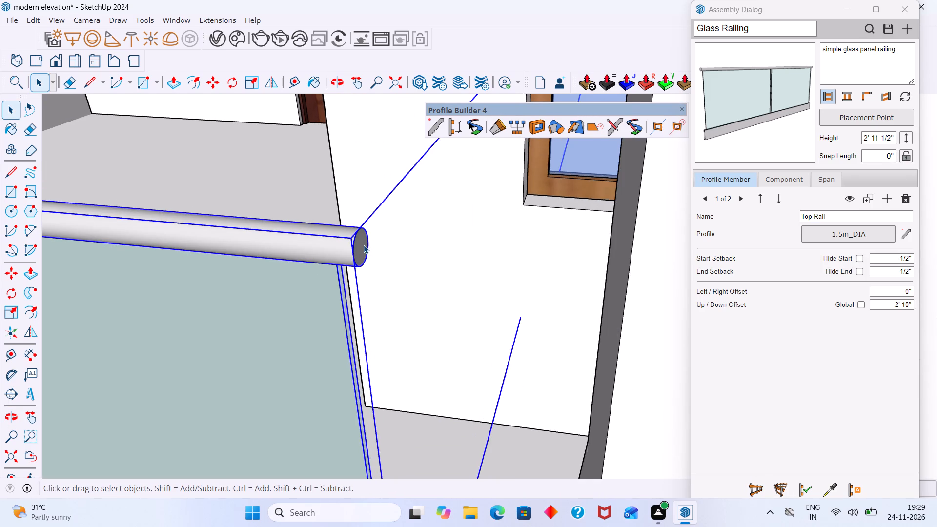
pyautogui.click(367, 247)
pyautogui.doubleClick(366, 249)
pyautogui.scroll(2, 362, 250)
pyautogui.click(362, 250)
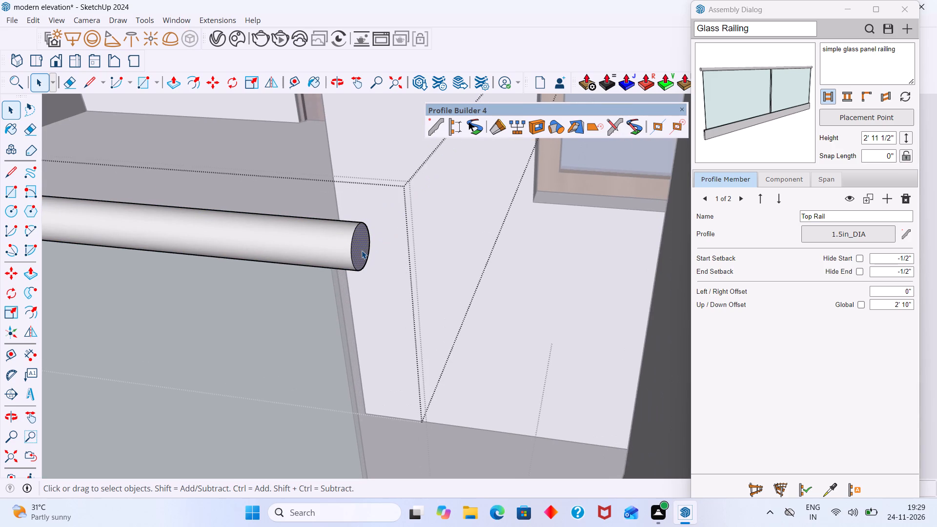
pyautogui.press('p')
pyautogui.click(362, 250)
pyautogui.scroll(-7, 470, 261)
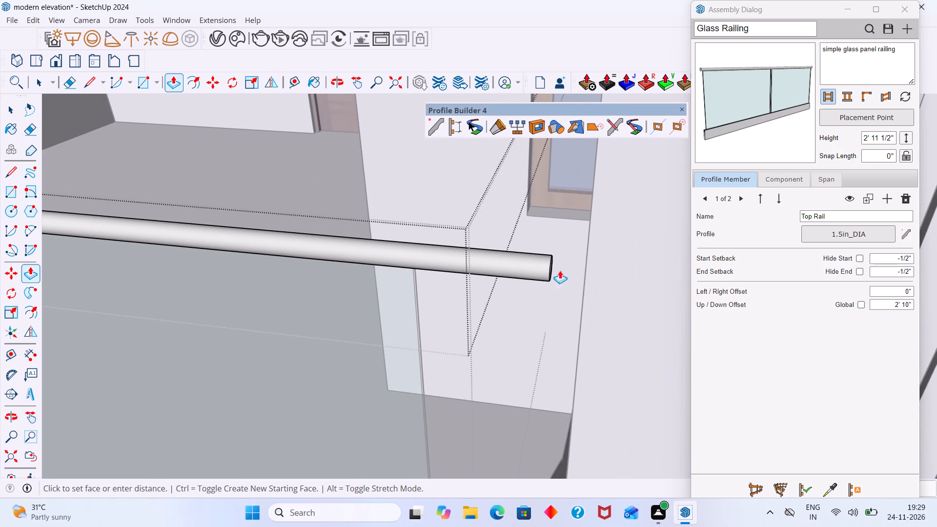
pyautogui.click(586, 262)
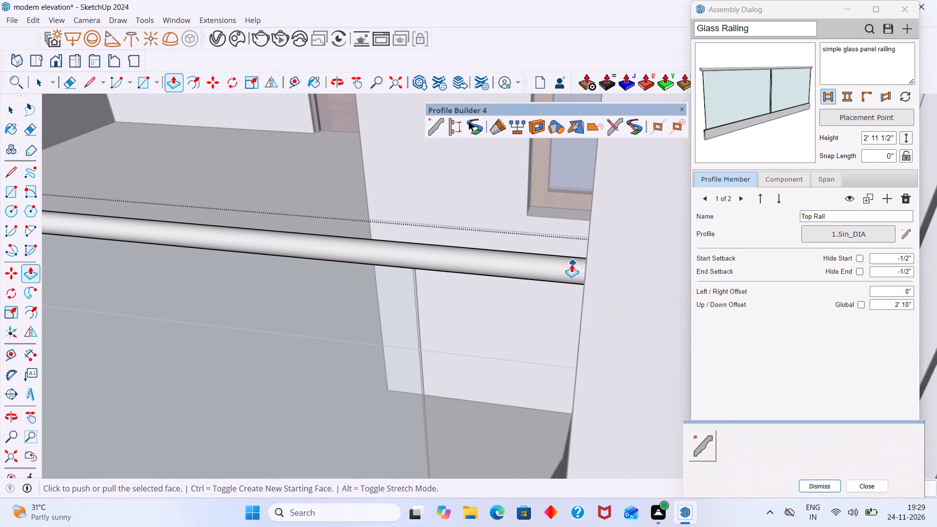
pyautogui.press('space')
pyautogui.scroll(-20, 548, 265)
pyautogui.scroll(-15, 548, 265)
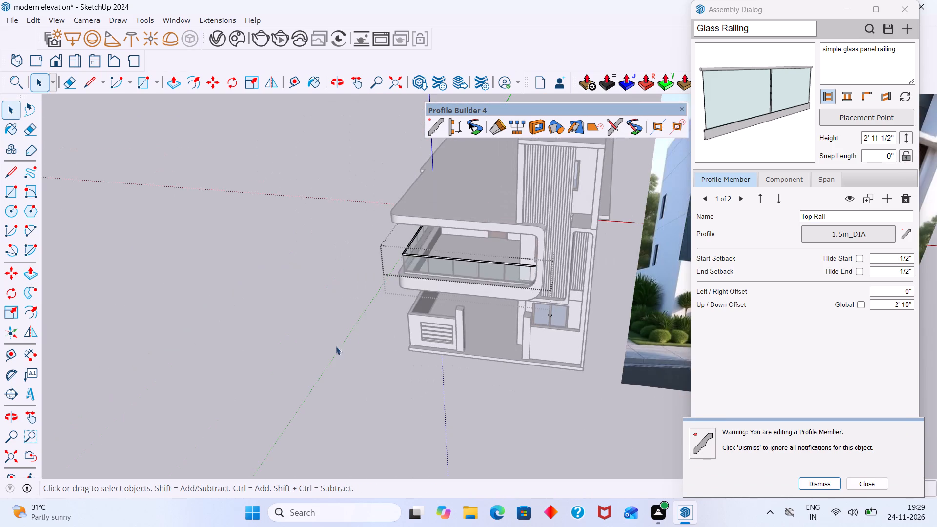
pyautogui.click(325, 348)
pyautogui.moveTo(533, 281); pyautogui.dragTo(684, 259, button='middle')
pyautogui.scroll(6, 496, 243)
pyautogui.scroll(-1, 488, 249)
pyautogui.moveTo(488, 249); pyautogui.dragTo(470, 213, button='middle')
pyautogui.scroll(-7, 469, 213)
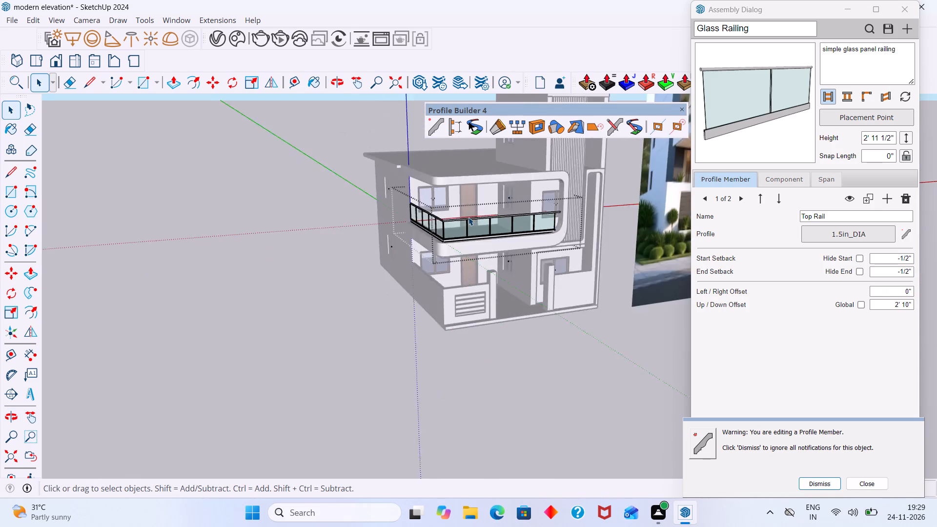
pyautogui.scroll(-3, 468, 217)
pyautogui.click(368, 330)
# Compare the house and its balcony glass railing with the reference image from several angles.
pyautogui.scroll(-4, 539, 230)
pyautogui.keyDown('shift'); pyautogui.moveTo(530, 231); pyautogui.dragTo(415, 260, button='middle'); pyautogui.keyUp('shift')
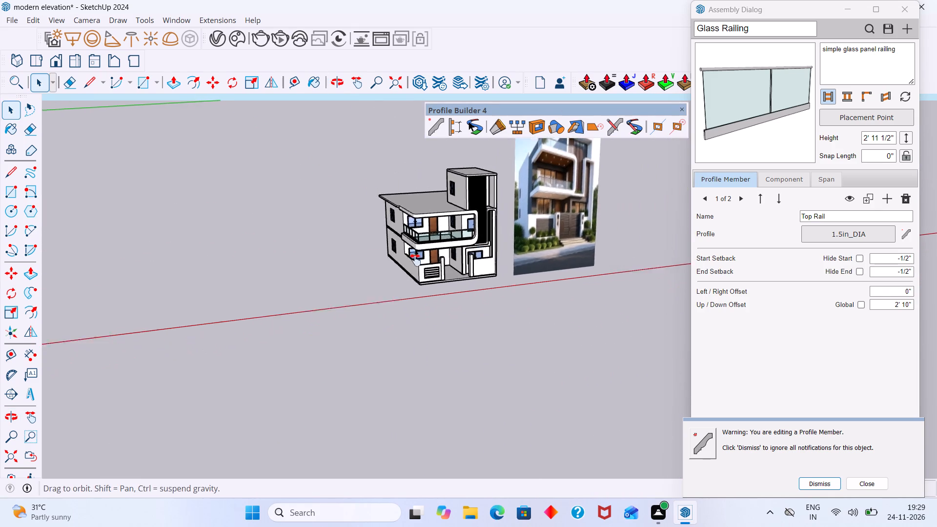
pyautogui.keyDown('shift'); pyautogui.moveTo(415, 260); pyautogui.dragTo(349, 287, button='middle'); pyautogui.keyUp('shift')
pyautogui.scroll(-5, 388, 274)
pyautogui.scroll(13, 446, 232)
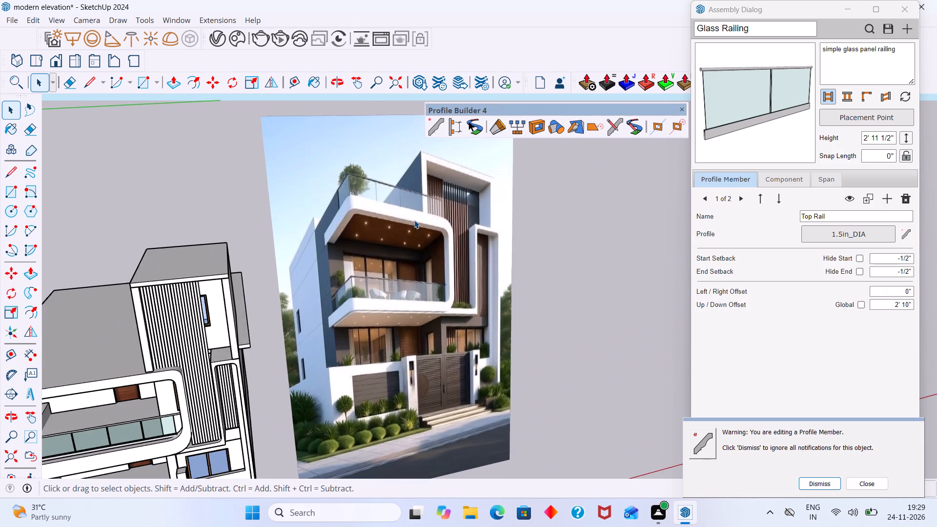
pyautogui.scroll(-7, 405, 229)
pyautogui.moveTo(390, 265); pyautogui.dragTo(496, 251, button='middle')
pyautogui.scroll(4, 387, 312)
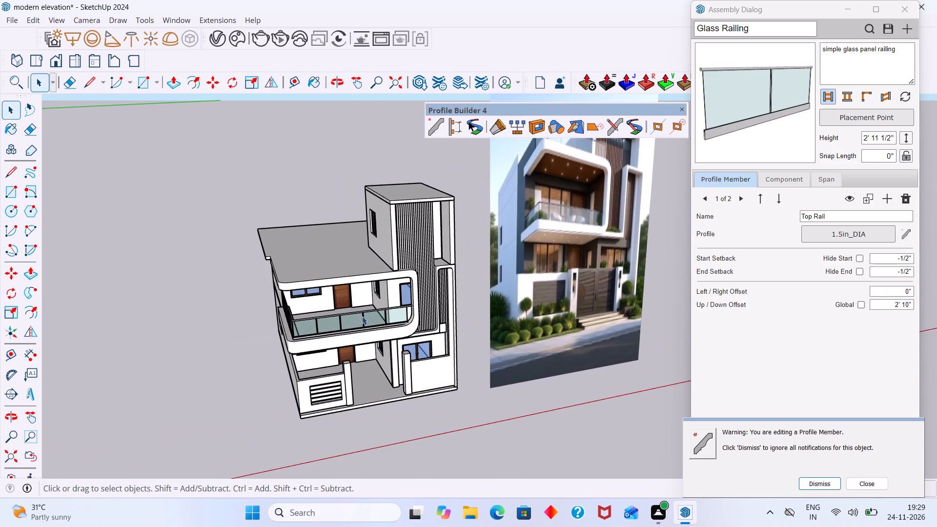
pyautogui.scroll(6, 320, 328)
pyautogui.moveTo(293, 331); pyautogui.dragTo(249, 331, button='middle')
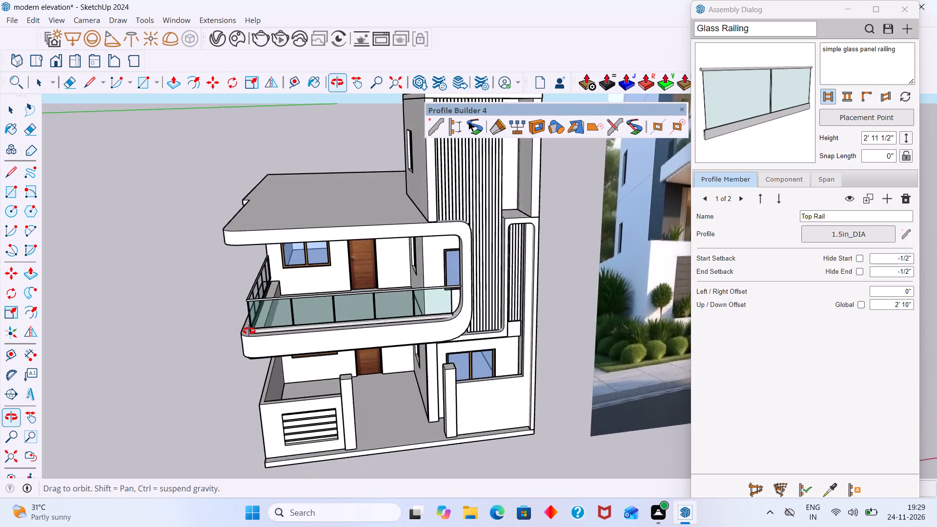
pyautogui.moveTo(249, 331); pyautogui.dragTo(244, 331, button='middle')
pyautogui.scroll(-9, 248, 332)
pyautogui.moveTo(345, 325); pyautogui.dragTo(296, 324, button='middle')
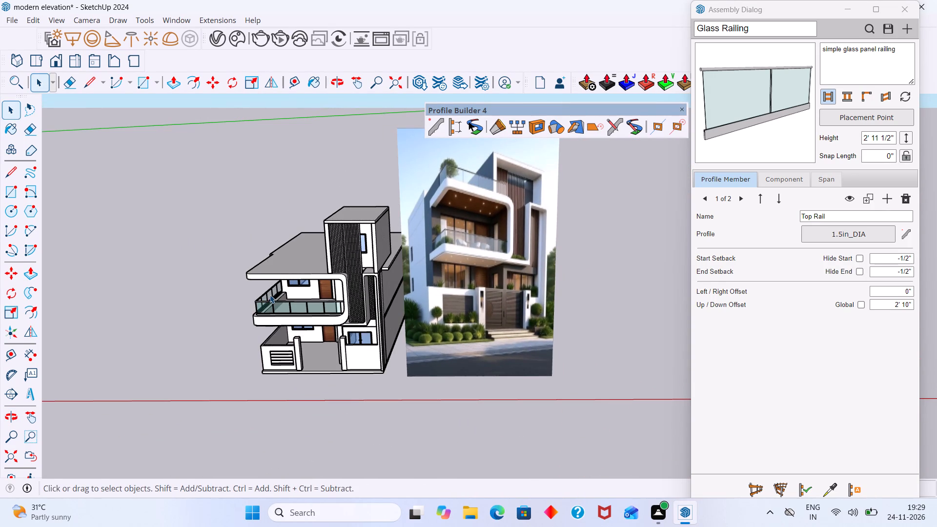
pyautogui.moveTo(346, 287); pyautogui.dragTo(534, 251, button='middle')
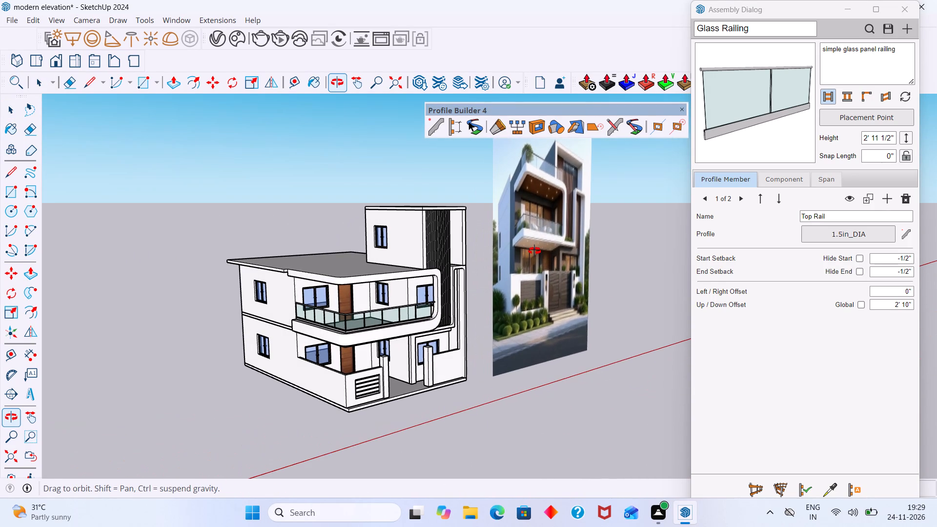
pyautogui.moveTo(534, 251); pyautogui.dragTo(510, 261, button='middle')
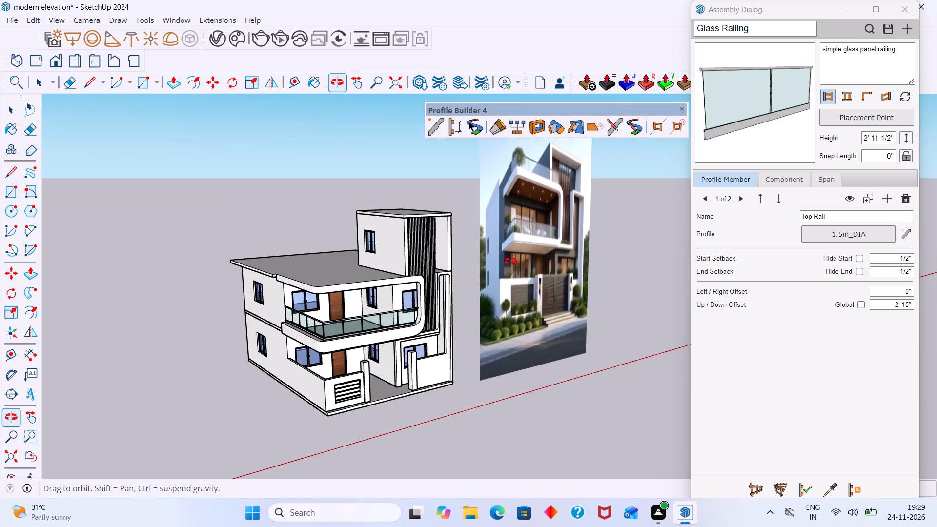
# Inspect the balcony's glass railing and parapet up close and the whole house beside the reference image.
pyautogui.moveTo(510, 261); pyautogui.dragTo(534, 258, button='middle')
pyautogui.scroll(6, 325, 348)
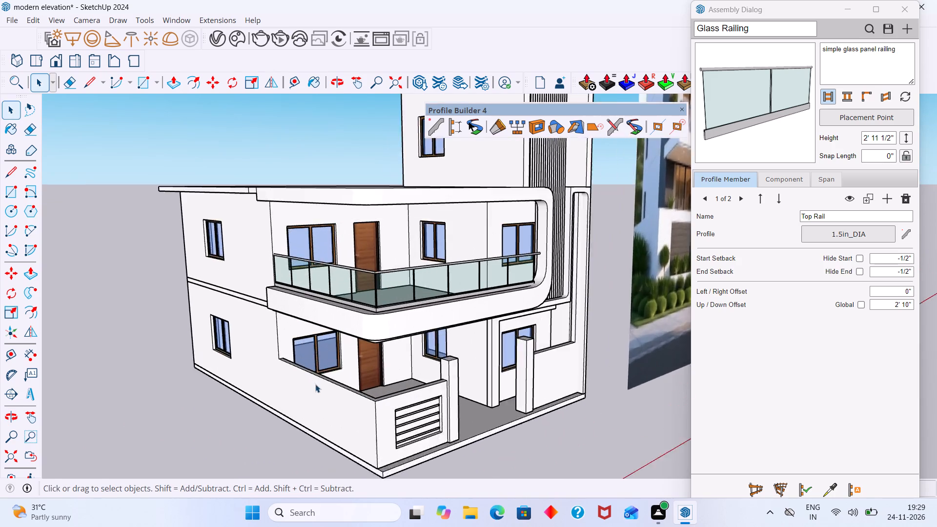
pyautogui.scroll(3, 315, 384)
pyautogui.moveTo(311, 377); pyautogui.dragTo(417, 392, button='middle')
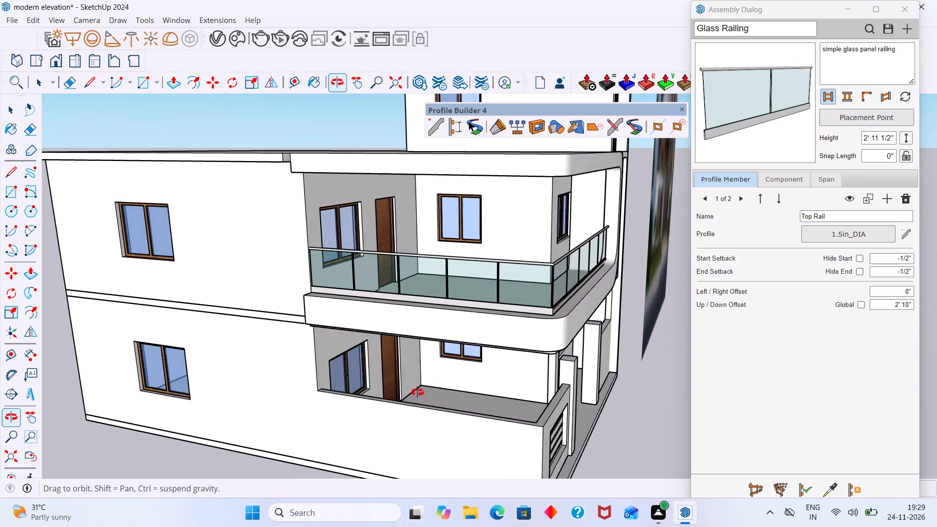
pyautogui.moveTo(417, 392); pyautogui.dragTo(387, 393, button='middle')
pyautogui.scroll(1, 387, 393)
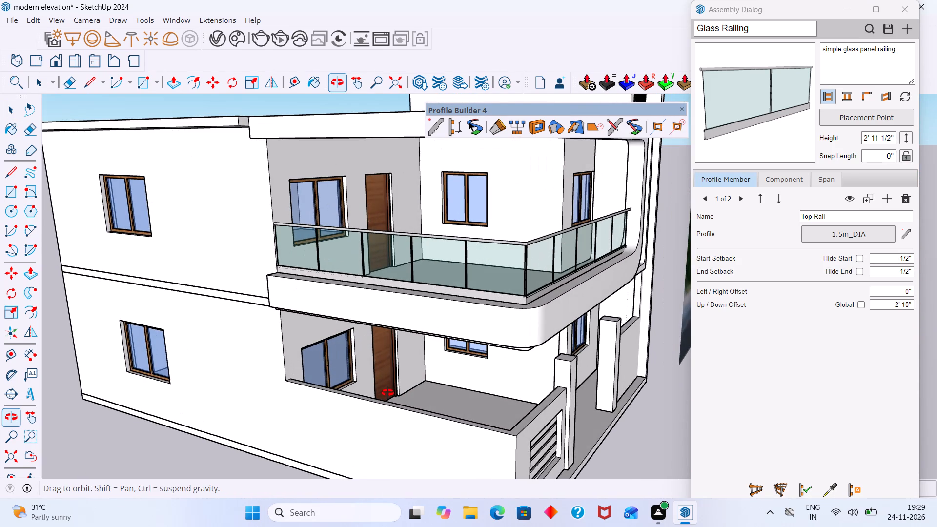
pyautogui.moveTo(387, 393); pyautogui.dragTo(372, 387, button='middle')
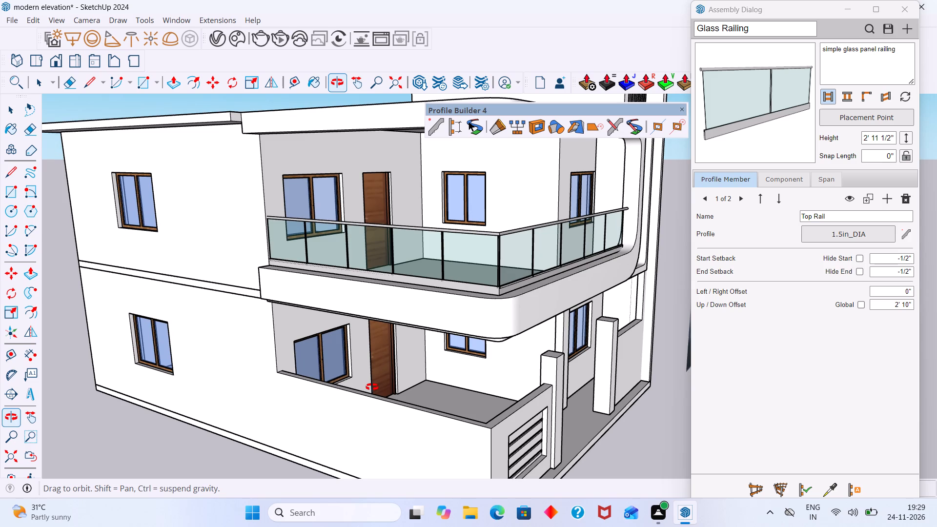
pyautogui.moveTo(372, 387); pyautogui.dragTo(320, 388, button='middle')
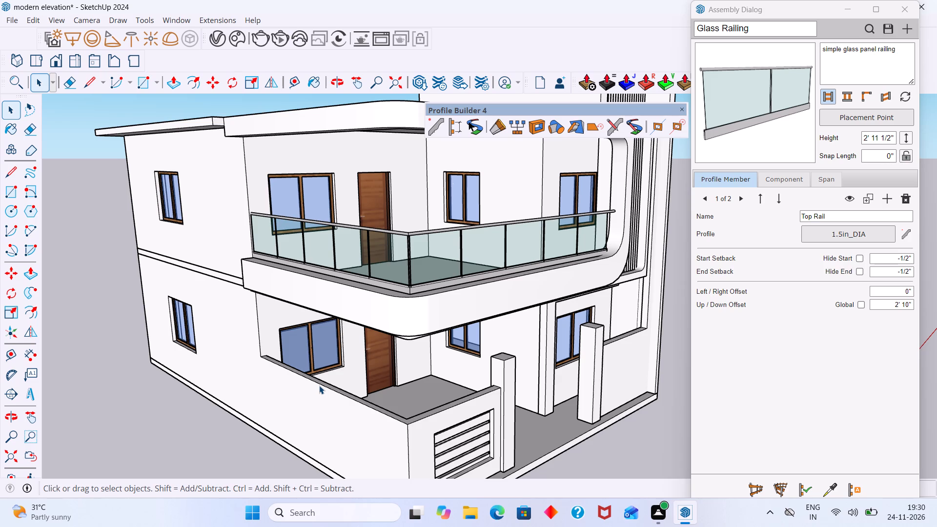
pyautogui.scroll(-6, 448, 346)
pyautogui.moveTo(406, 358); pyautogui.dragTo(358, 380, button='middle')
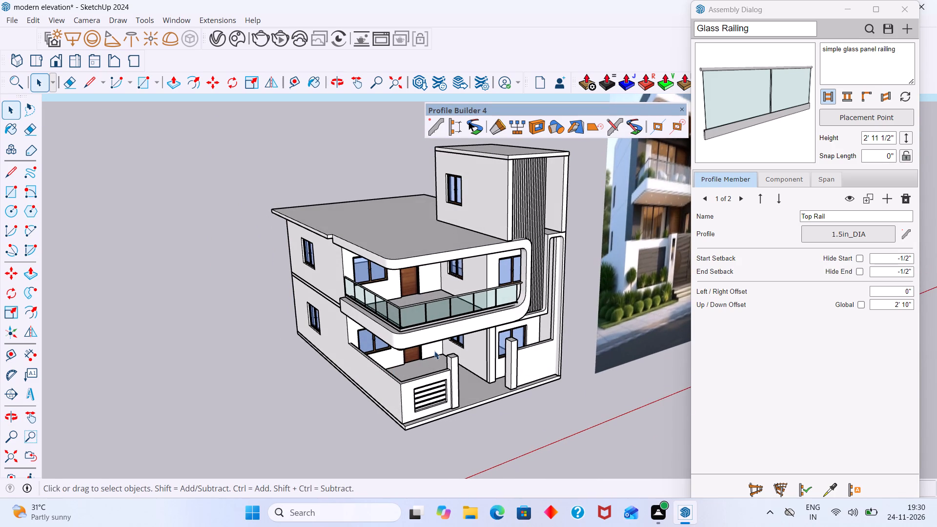
pyautogui.scroll(-6, 457, 345)
pyautogui.scroll(2, 527, 254)
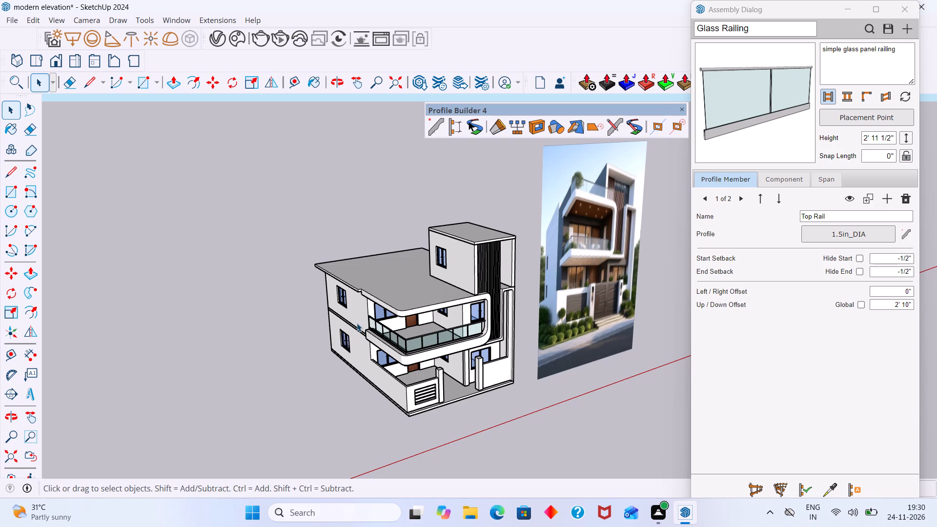
pyautogui.moveTo(390, 293); pyautogui.dragTo(405, 279, button='middle')
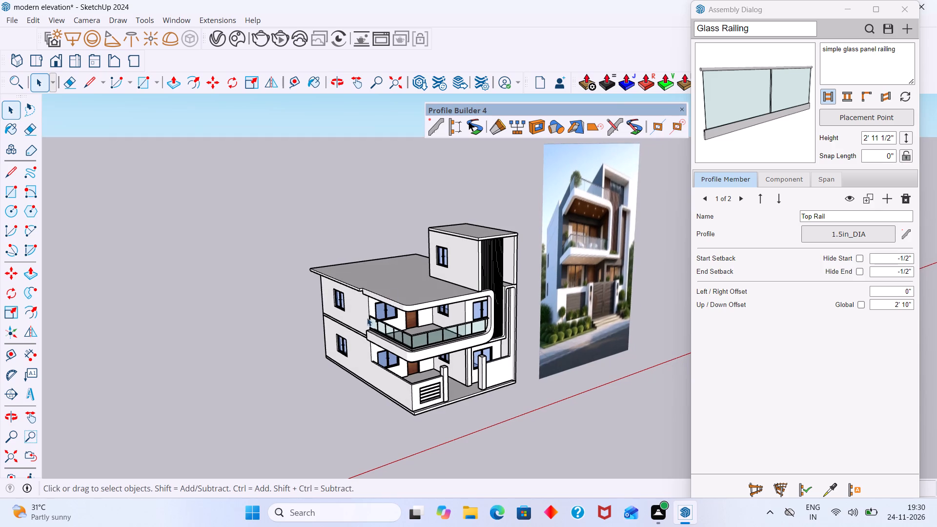
pyautogui.scroll(5, 361, 328)
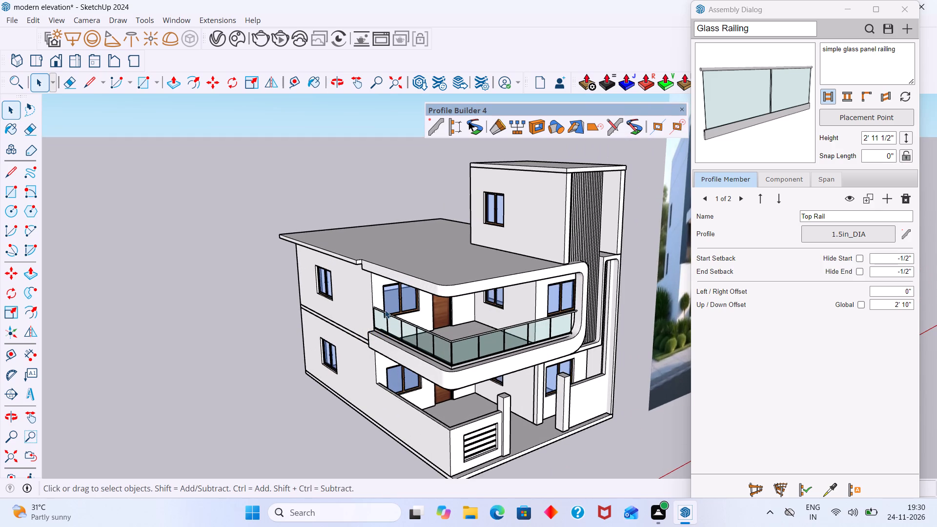
pyautogui.scroll(5, 383, 370)
pyautogui.scroll(-2, 405, 340)
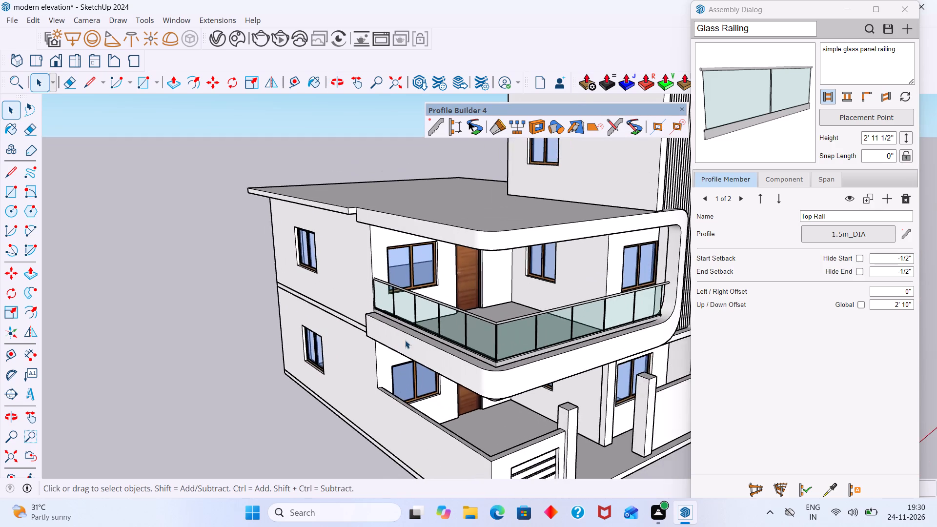
pyautogui.moveTo(405, 339); pyautogui.dragTo(352, 375, button='middle')
pyautogui.scroll(-1, 391, 347)
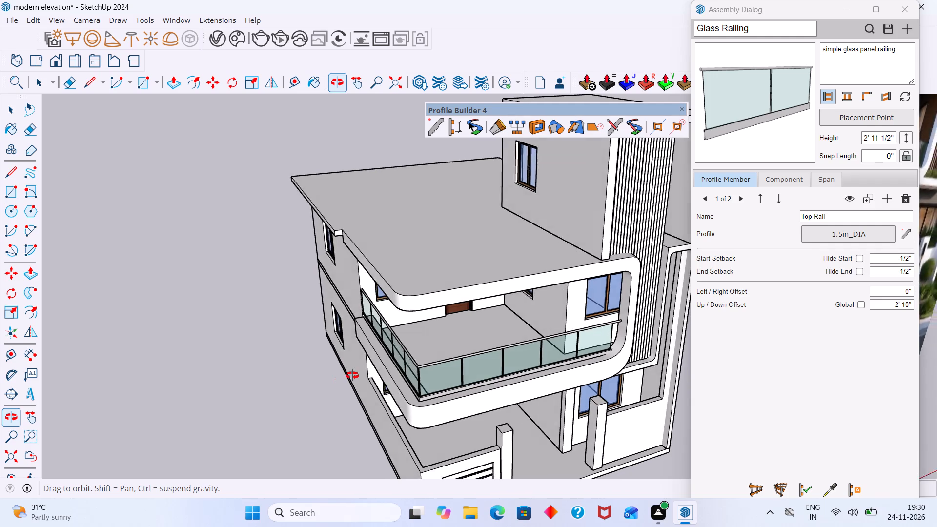
pyautogui.moveTo(352, 375); pyautogui.dragTo(383, 369, button='middle')
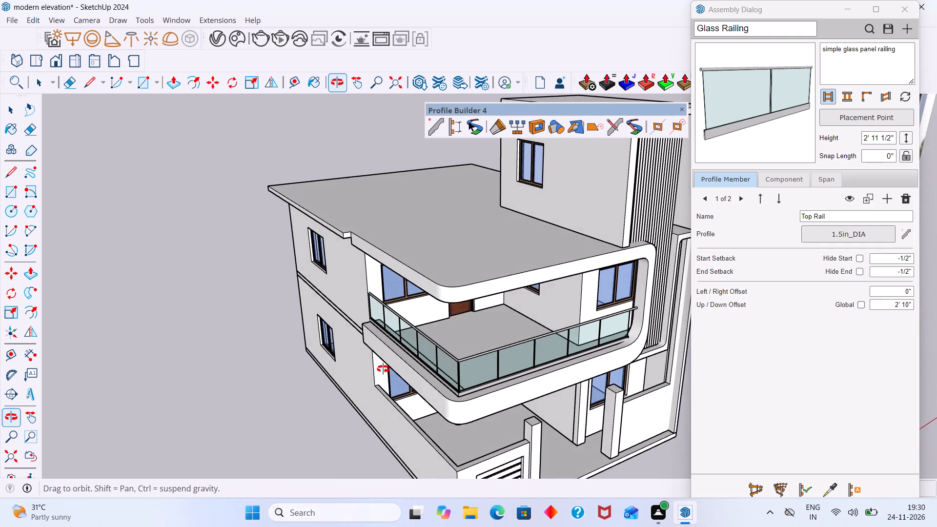
pyautogui.moveTo(383, 369); pyautogui.dragTo(378, 304, button='middle')
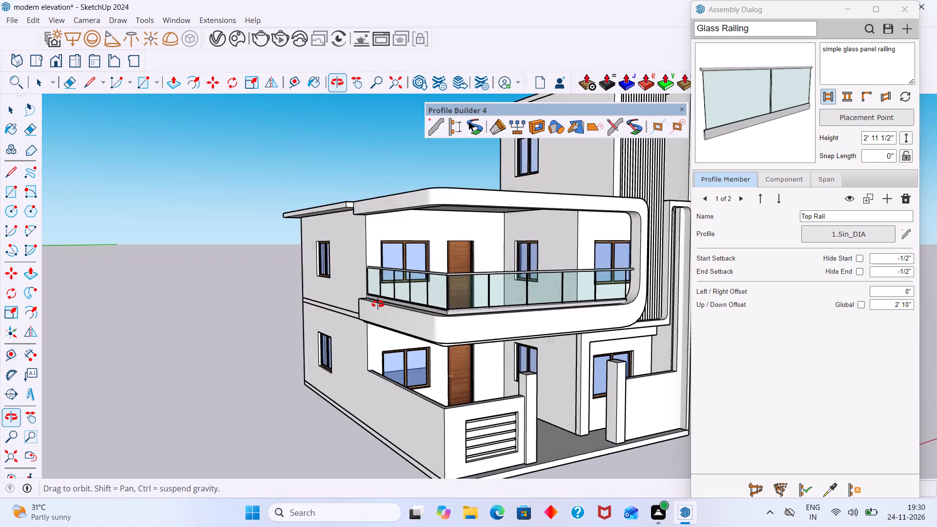
pyautogui.moveTo(378, 304); pyautogui.dragTo(383, 337, button='middle')
pyautogui.scroll(7, 381, 339)
pyautogui.scroll(-1, 403, 331)
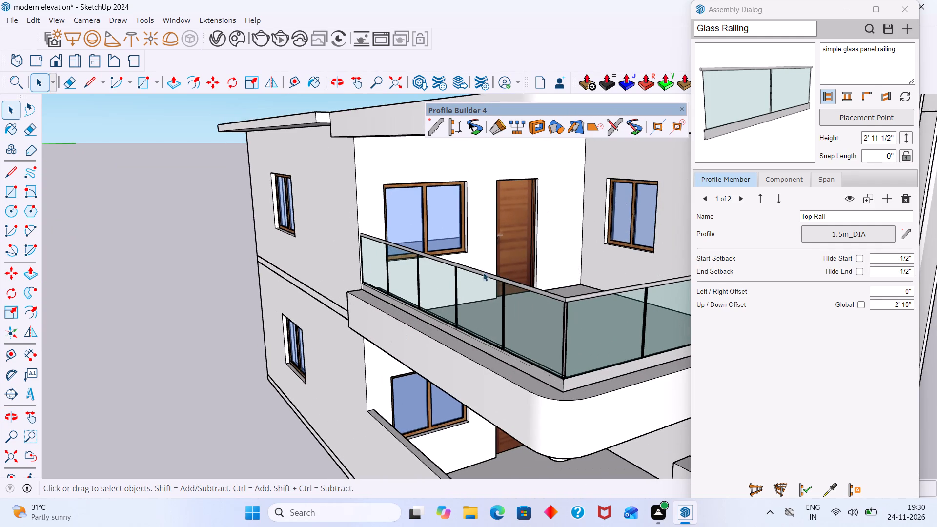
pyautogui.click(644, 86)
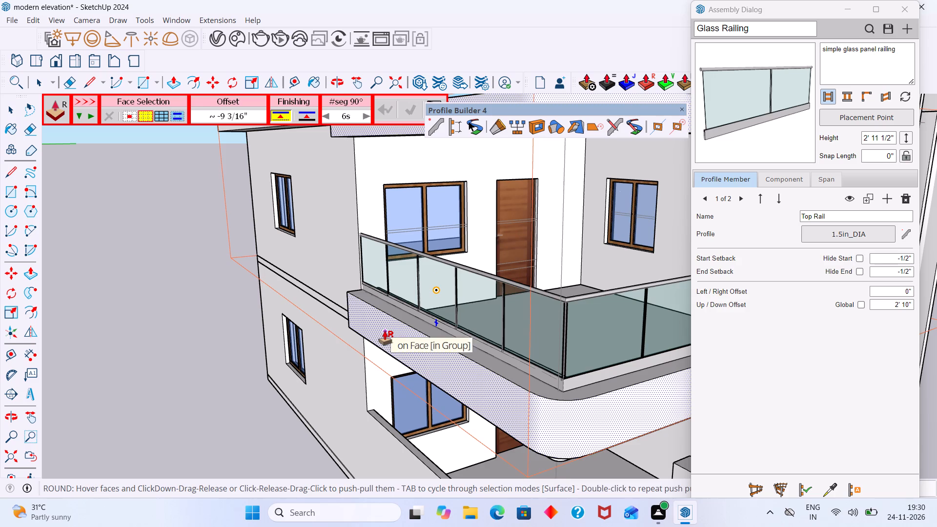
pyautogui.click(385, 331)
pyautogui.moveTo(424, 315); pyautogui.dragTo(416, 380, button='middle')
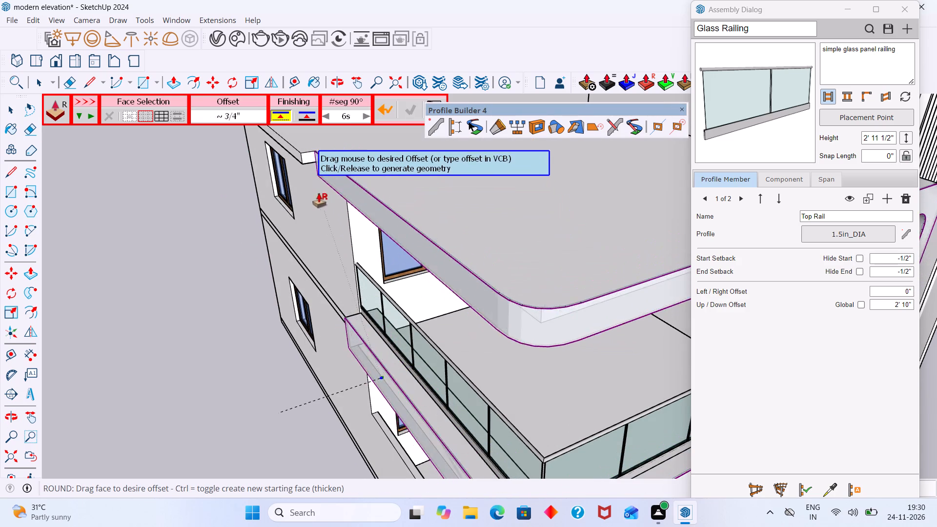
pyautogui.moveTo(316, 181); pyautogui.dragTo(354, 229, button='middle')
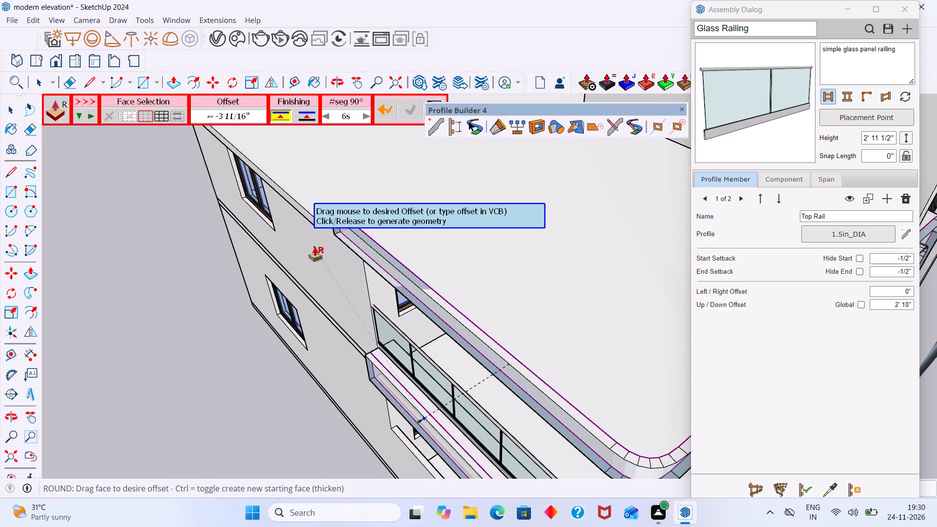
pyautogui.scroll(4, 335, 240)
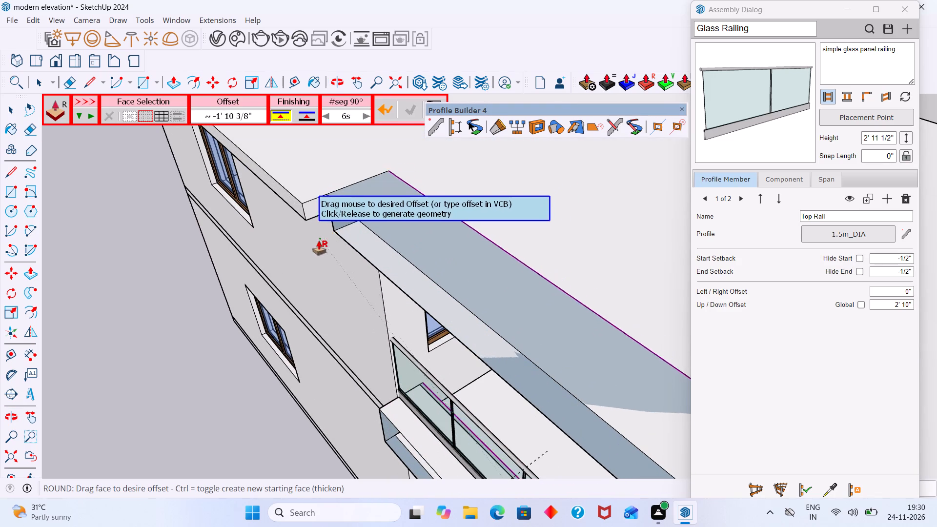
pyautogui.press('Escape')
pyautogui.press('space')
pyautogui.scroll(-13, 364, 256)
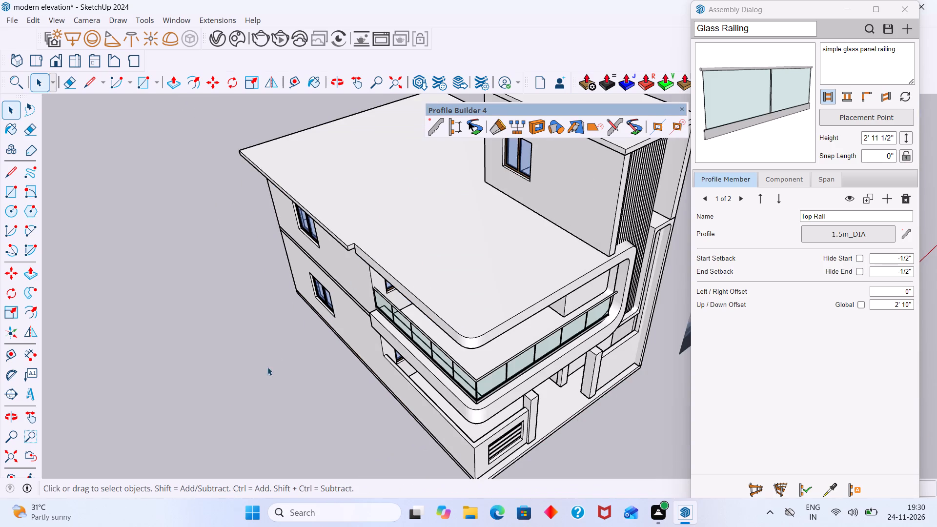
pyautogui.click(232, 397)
# Compare the house's front, side and roof with the reference image to see which elements still need modelling.
pyautogui.moveTo(358, 331); pyautogui.dragTo(368, 205, button='middle')
pyautogui.scroll(6, 384, 349)
pyautogui.moveTo(398, 335); pyautogui.dragTo(420, 342, button='middle')
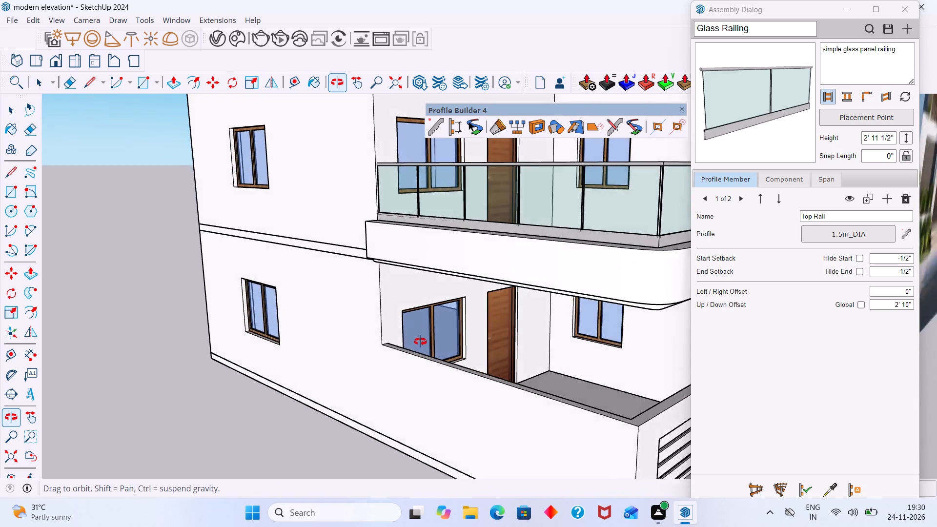
pyautogui.moveTo(420, 342); pyautogui.dragTo(407, 350, button='middle')
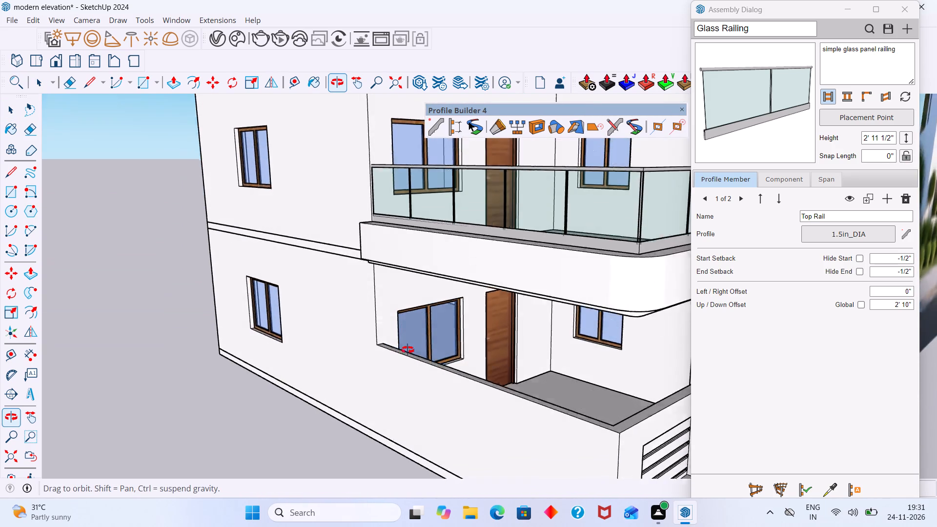
pyautogui.moveTo(407, 350); pyautogui.dragTo(407, 352, button='middle')
pyautogui.scroll(-11, 423, 320)
pyautogui.moveTo(462, 310); pyautogui.dragTo(365, 374, button='middle')
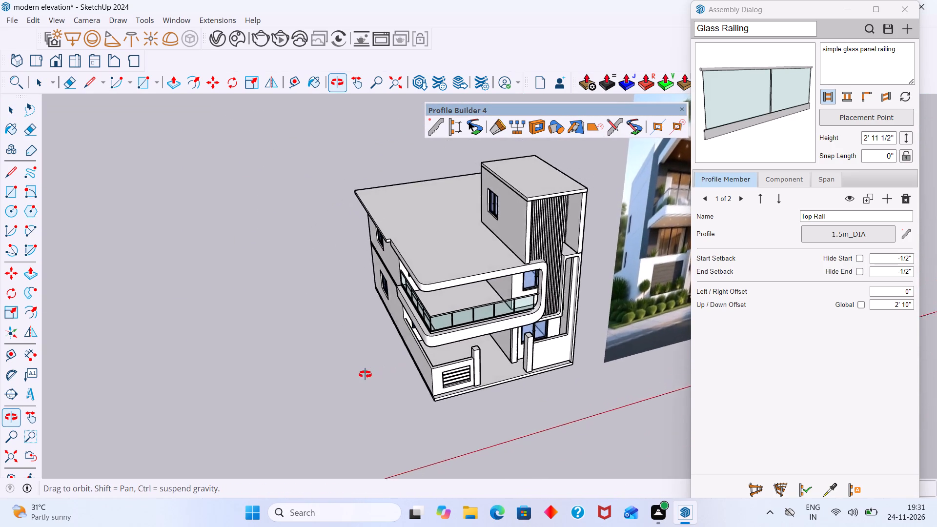
pyautogui.moveTo(365, 374); pyautogui.dragTo(277, 276, button='middle')
pyautogui.scroll(-11, 367, 295)
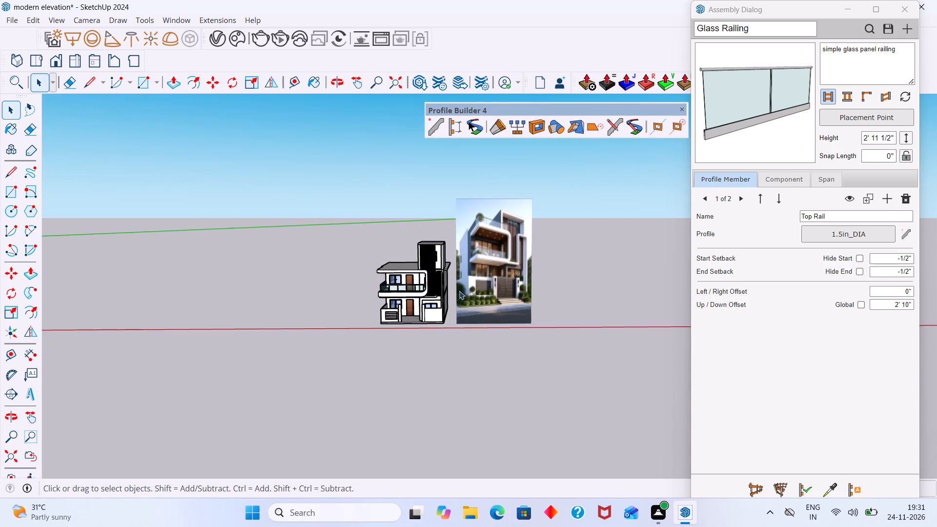
pyautogui.scroll(12, 465, 284)
pyautogui.scroll(-10, 468, 263)
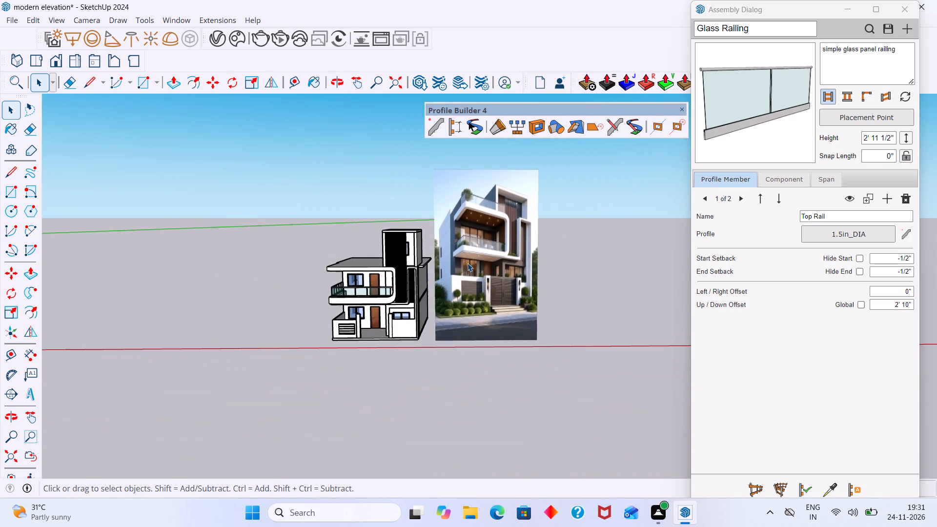
pyautogui.moveTo(468, 263); pyautogui.dragTo(452, 243, button='middle')
pyautogui.scroll(4, 331, 312)
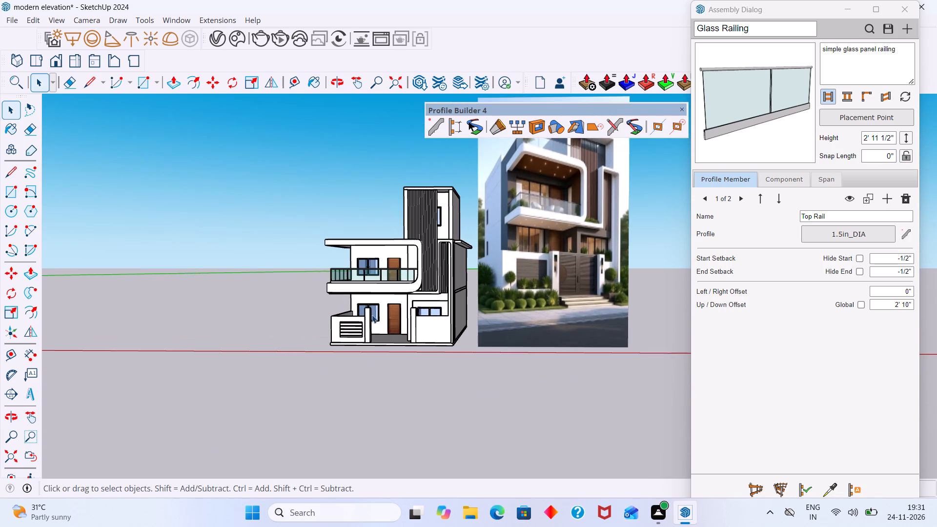
pyautogui.scroll(5, 386, 332)
pyautogui.moveTo(427, 319); pyautogui.dragTo(436, 320, button='middle')
pyautogui.scroll(1, 436, 320)
pyautogui.scroll(-9, 435, 320)
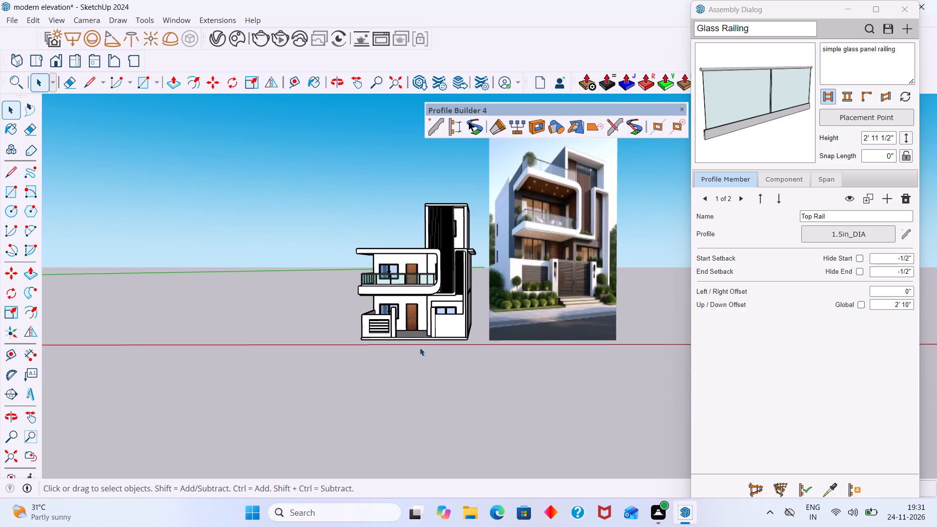
pyautogui.moveTo(389, 312); pyautogui.dragTo(424, 370, button='middle')
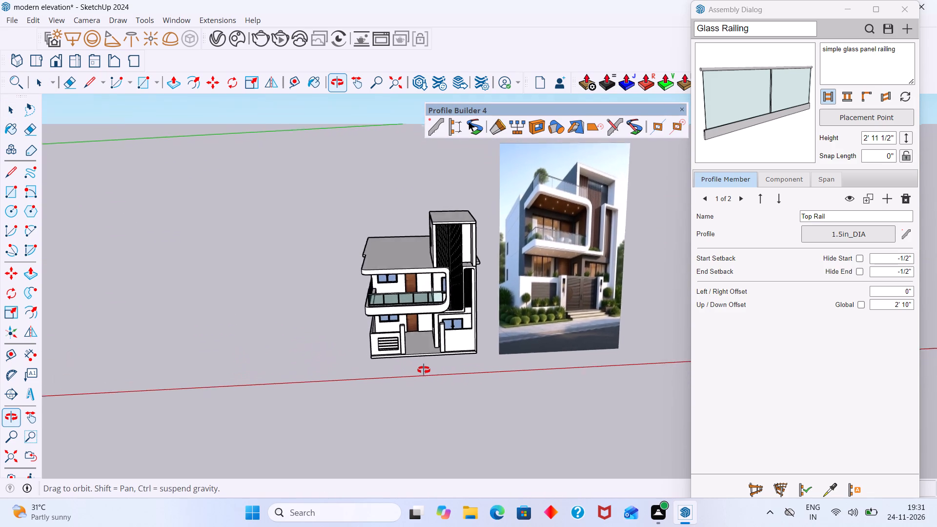
pyautogui.moveTo(424, 370); pyautogui.dragTo(428, 372, button='middle')
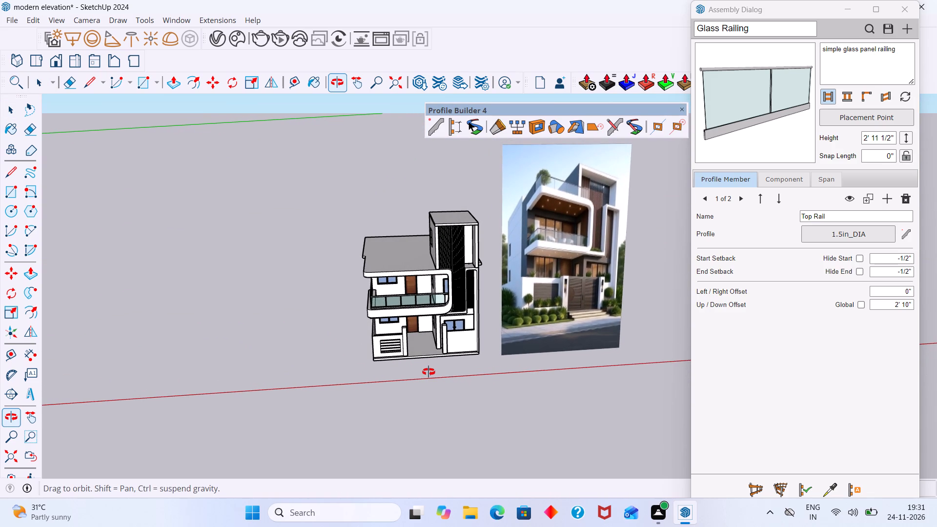
pyautogui.moveTo(428, 372); pyautogui.dragTo(721, 365, button='middle')
pyautogui.moveTo(514, 309); pyautogui.dragTo(529, 389, button='middle')
pyautogui.moveTo(399, 333); pyautogui.dragTo(513, 329, button='middle')
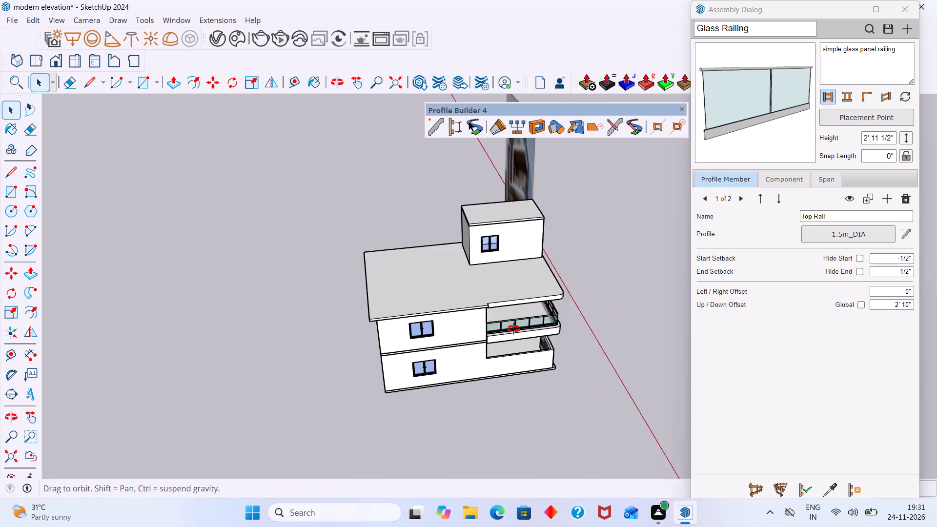
pyautogui.moveTo(513, 329); pyautogui.dragTo(522, 325, button='middle')
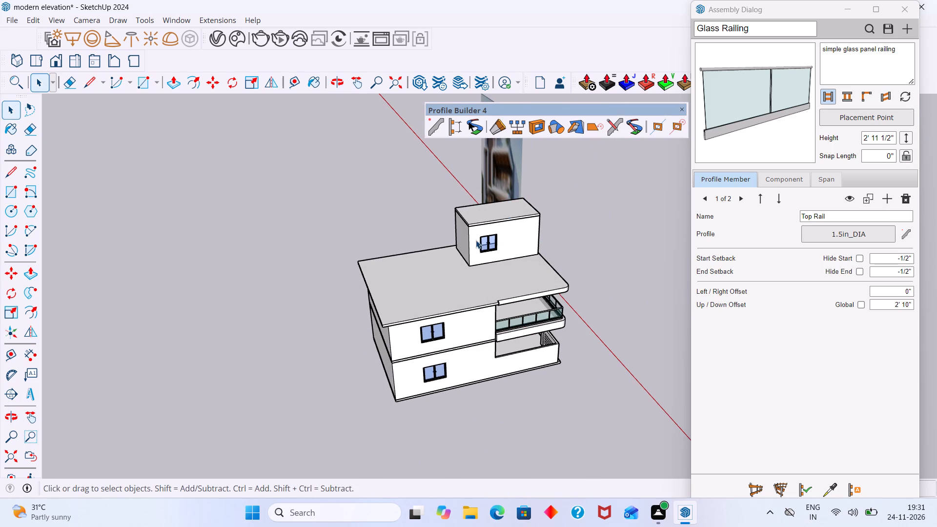
pyautogui.scroll(3, 452, 244)
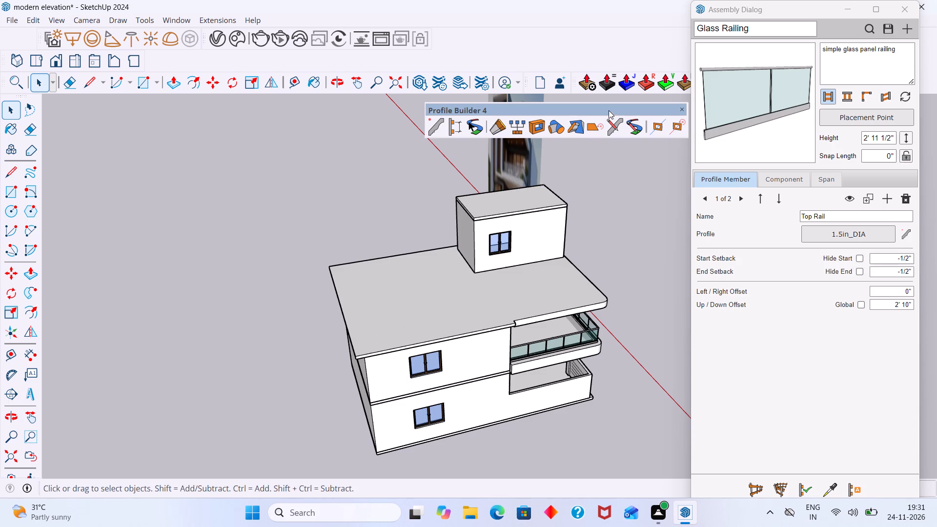
# Clear the modelling area by moving the Profile Builder 4 tools aside and closing the Glass Railing assembly settings.
pyautogui.moveTo(608, 110); pyautogui.dragTo(490, 113)
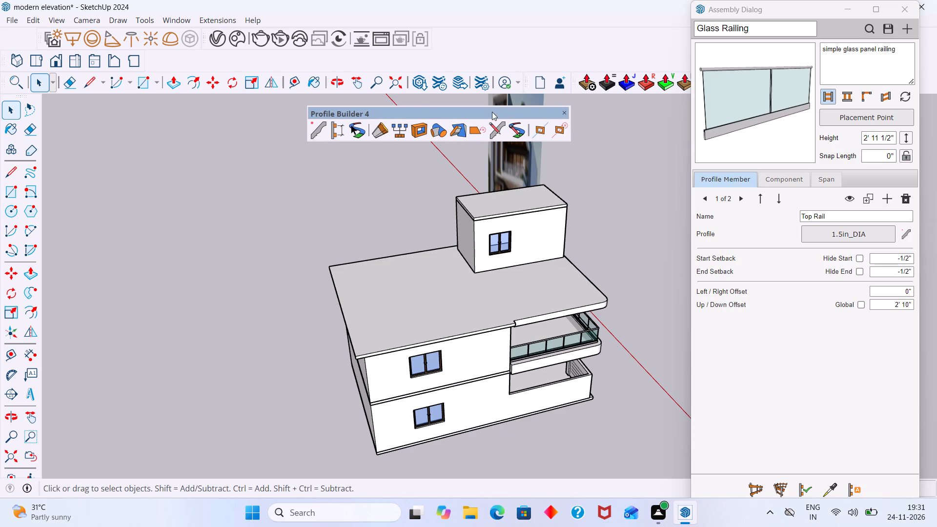
pyautogui.moveTo(489, 112); pyautogui.dragTo(277, 131)
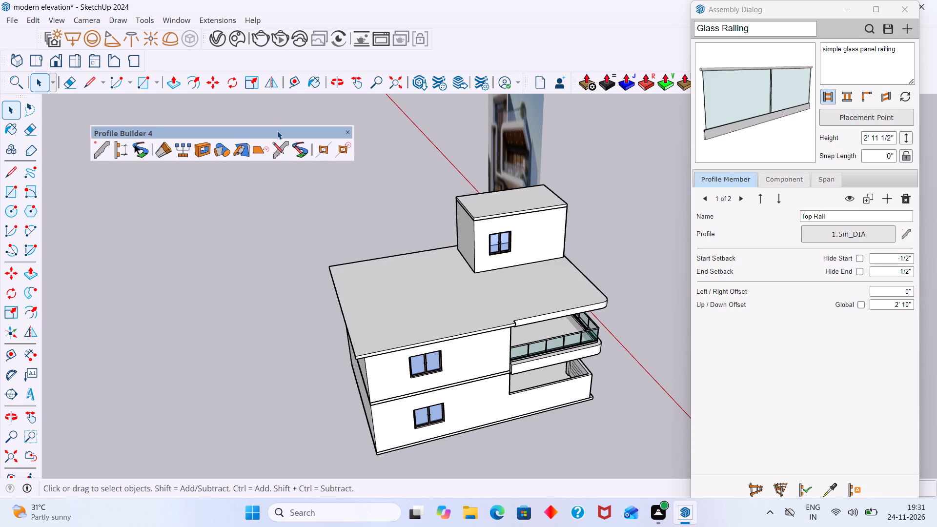
pyautogui.moveTo(277, 131); pyautogui.dragTo(264, 109)
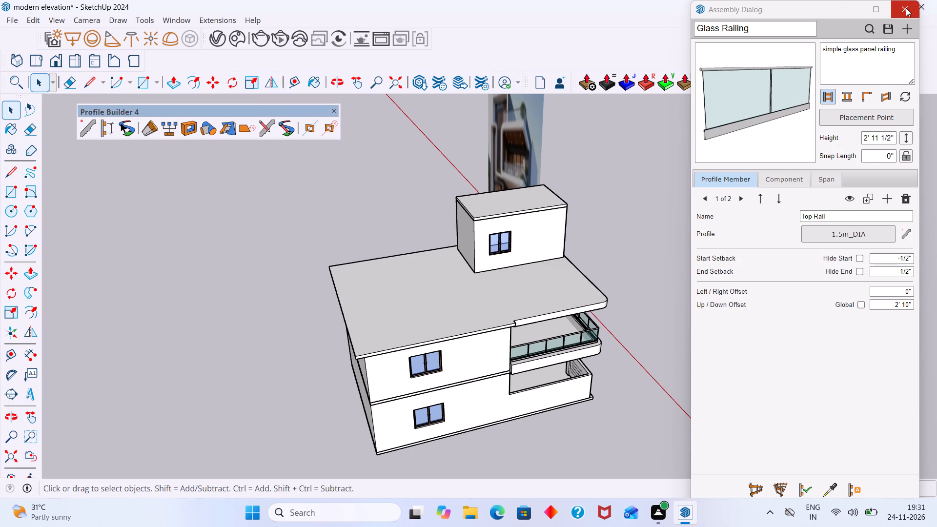
pyautogui.click(906, 8)
# Display the 1001bit tools set.
pyautogui.rightClick(683, 31)
pyautogui.click(703, 7)
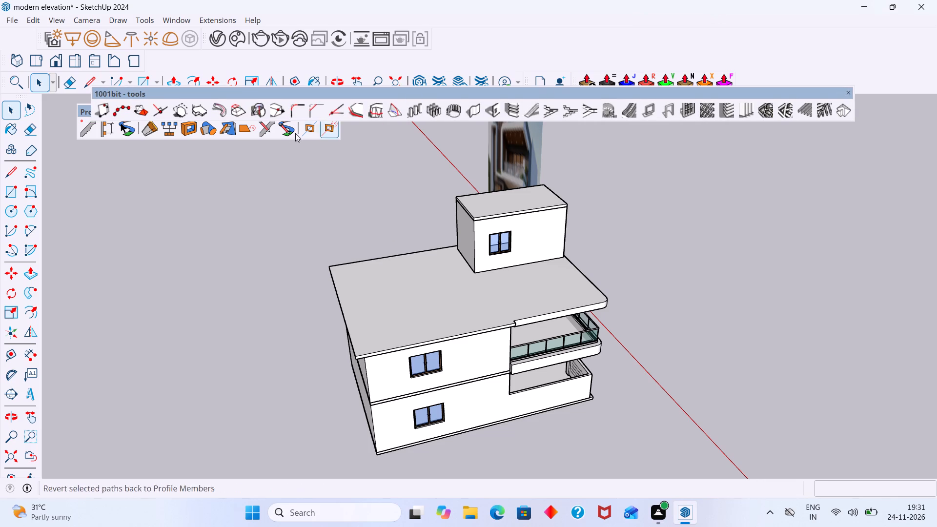
# Set the 1001bit vertical wall to a thickness of 4.5" and a height of 4'.
pyautogui.click(472, 115)
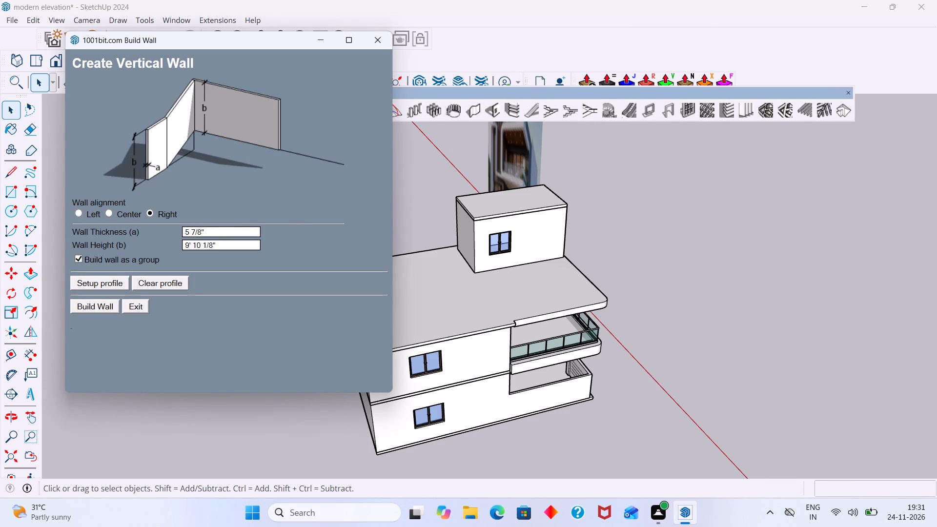
pyautogui.click(206, 232)
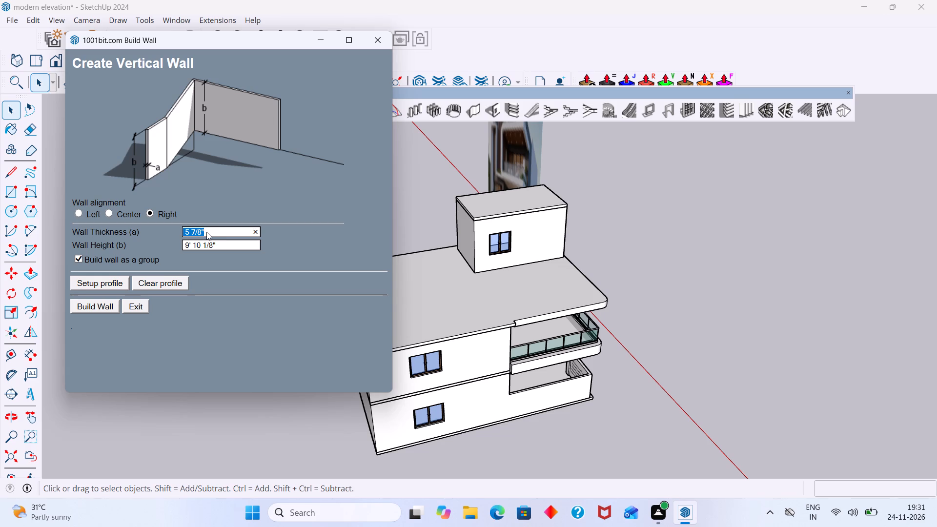
pyautogui.press('BackSpace')
pyautogui.write('4.5"')
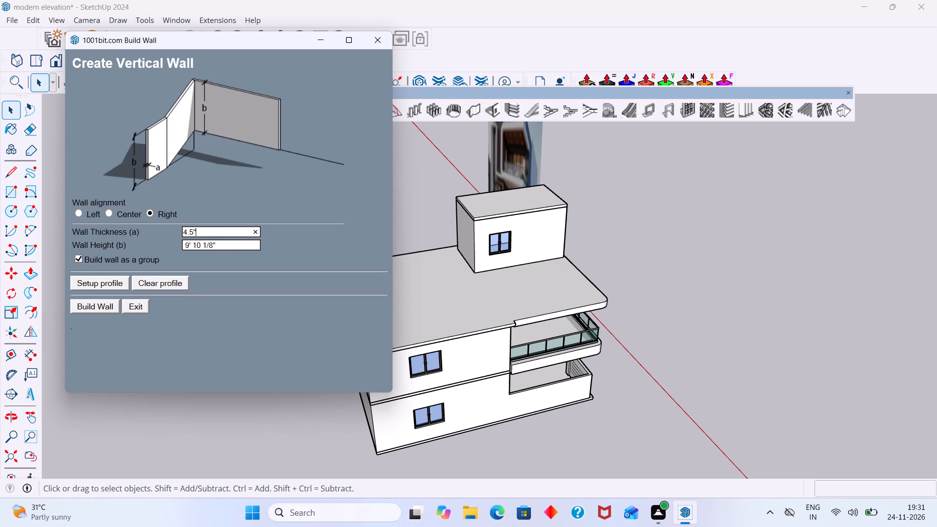
pyautogui.click(222, 247)
pyautogui.press('BackSpace')
pyautogui.write("4'")
pyautogui.click(96, 305)
pyautogui.scroll(4, 422, 271)
pyautogui.moveTo(449, 254); pyautogui.dragTo(692, 243, button='middle')
pyautogui.moveTo(474, 234); pyautogui.dragTo(811, 226, button='middle')
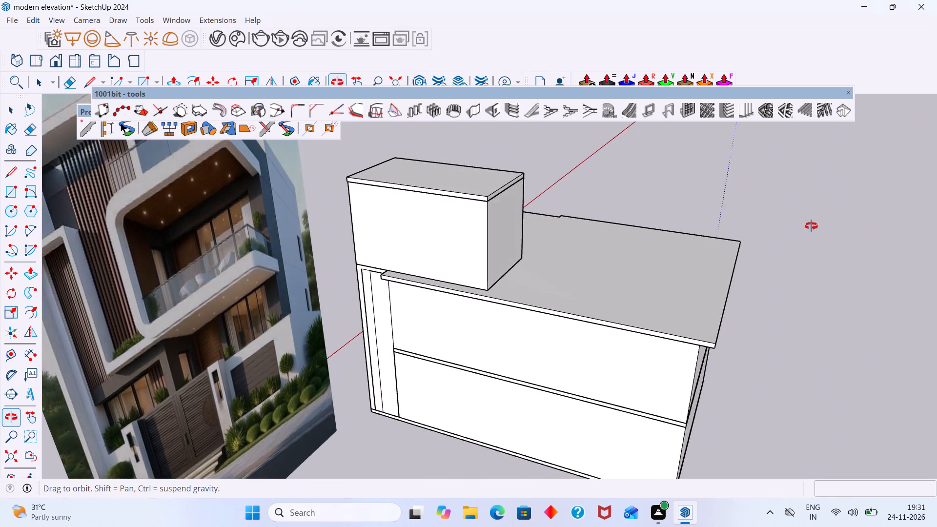
pyautogui.moveTo(811, 226); pyautogui.dragTo(655, 262, button='middle')
pyautogui.scroll(4, 356, 313)
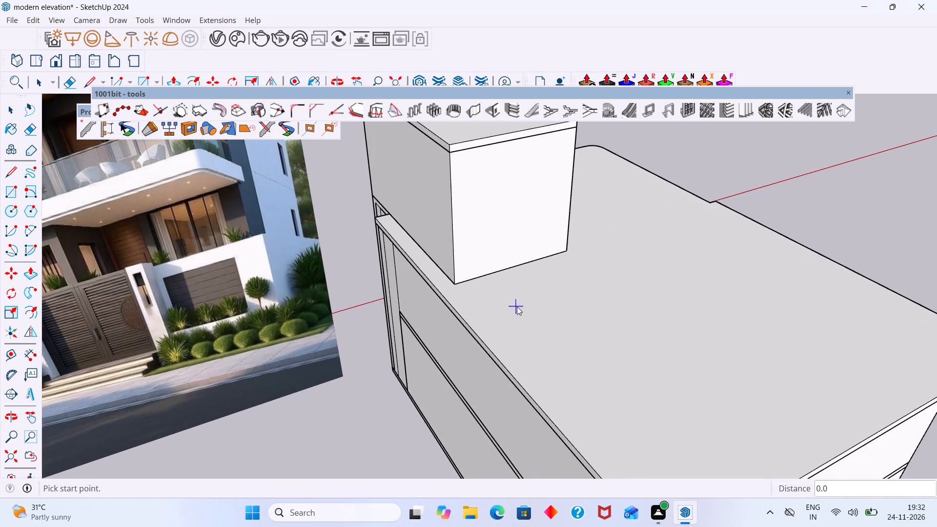
pyautogui.moveTo(517, 306); pyautogui.dragTo(526, 312, button='middle')
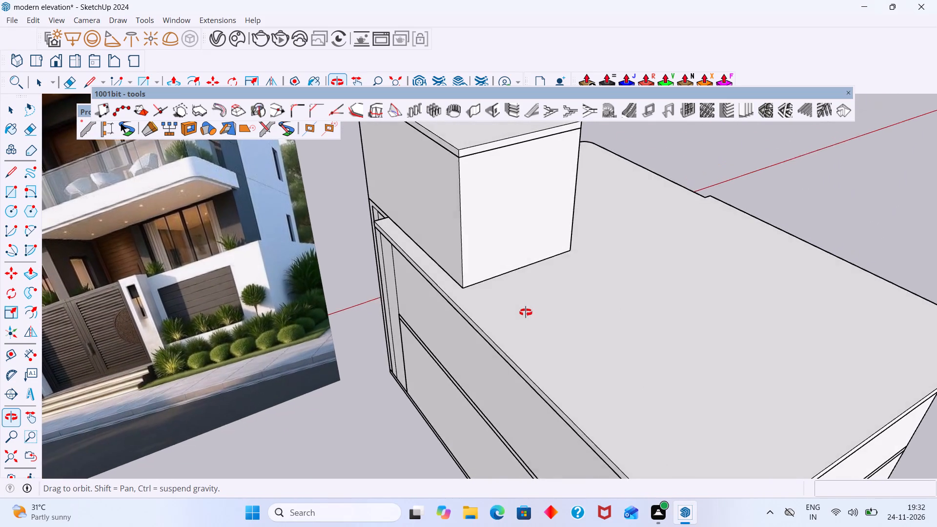
pyautogui.moveTo(526, 312); pyautogui.dragTo(574, 305, button='middle')
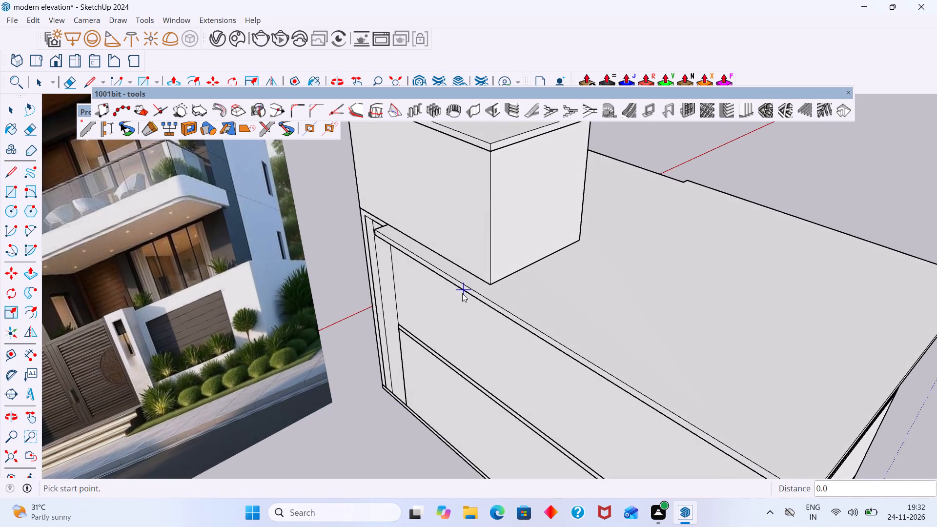
pyautogui.moveTo(466, 293); pyautogui.dragTo(491, 277, button='middle')
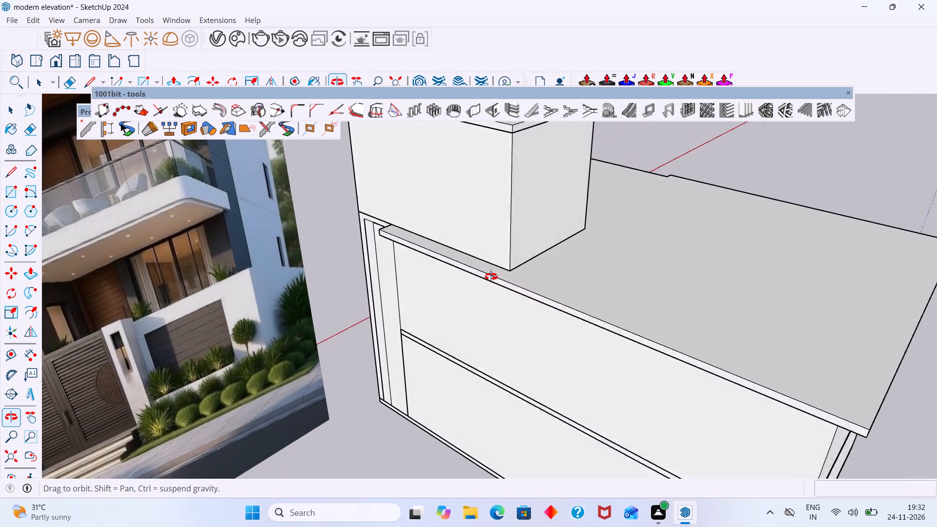
pyautogui.moveTo(491, 277); pyautogui.dragTo(437, 250, button='middle')
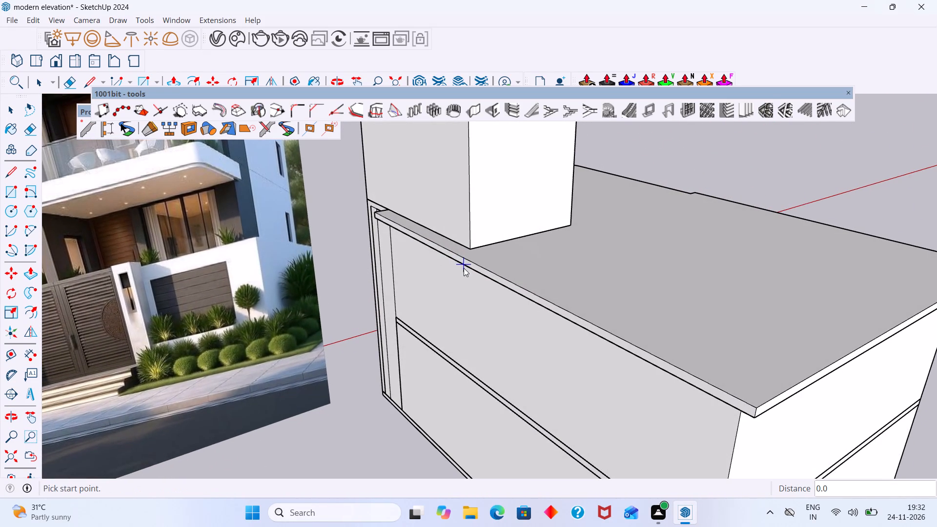
pyautogui.press('space')
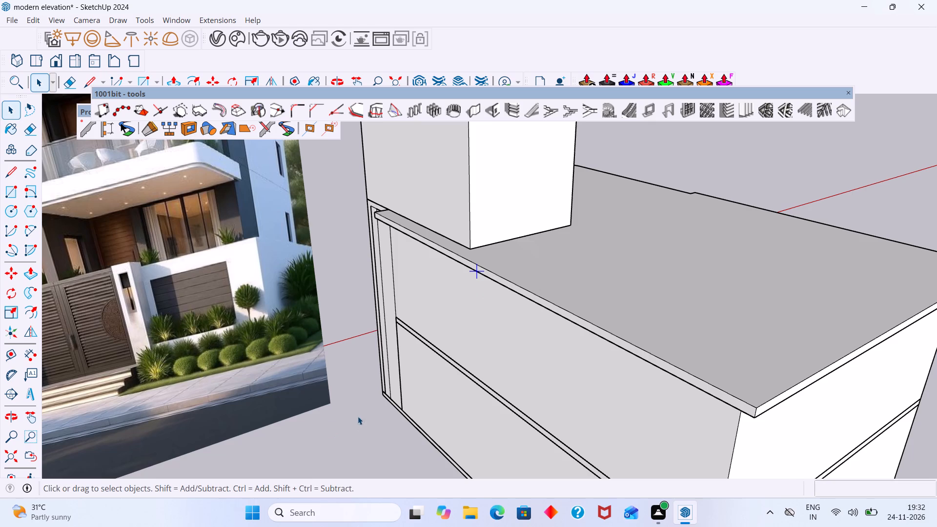
# Push the roof slab's edge face on the windowless side inward 1' 4 1/2", flush with the rooftop room's wall corner.
pyautogui.click(359, 404)
pyautogui.scroll(7, 491, 267)
pyautogui.doubleClick(492, 295)
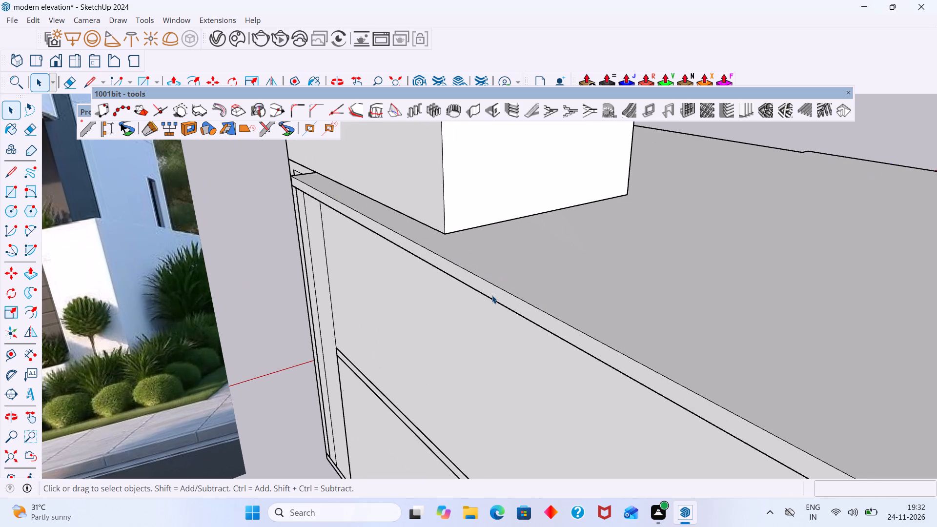
pyautogui.scroll(5, 492, 295)
pyautogui.click(494, 295)
pyautogui.press('p')
pyautogui.click(495, 295)
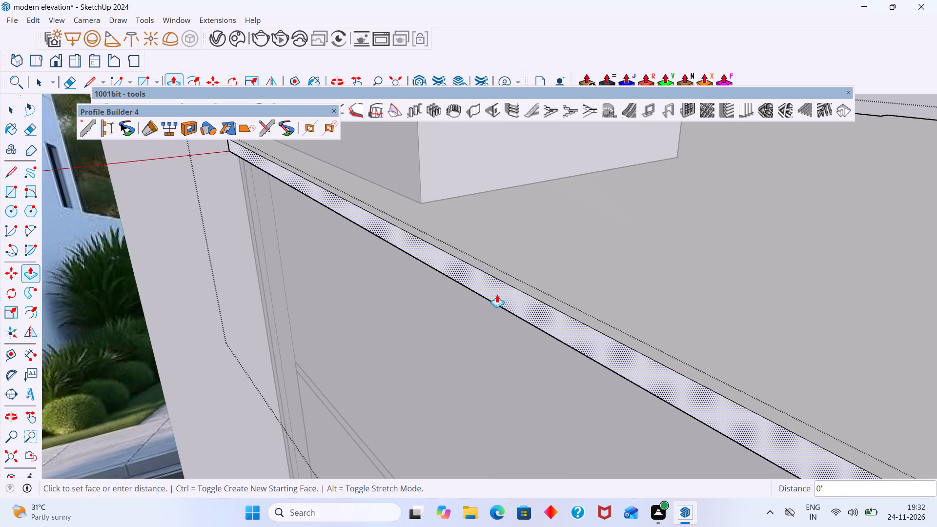
pyautogui.click(421, 199)
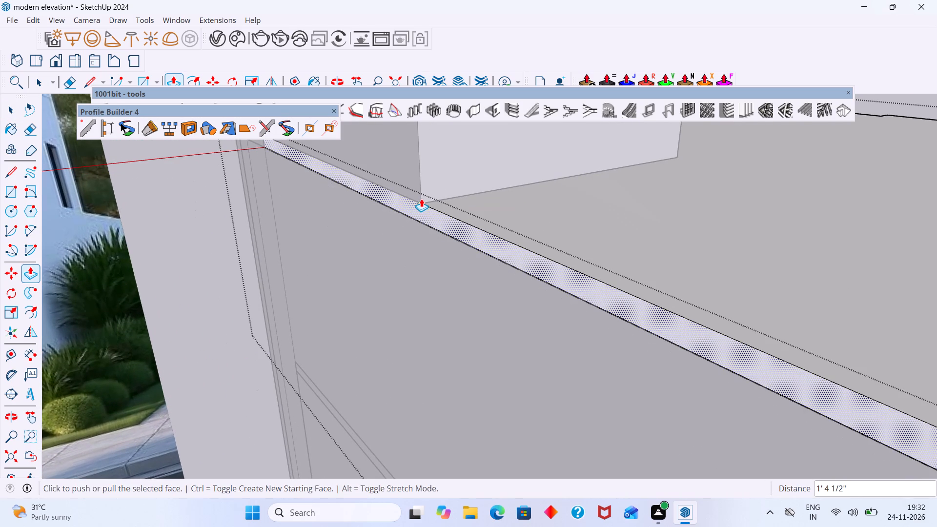
pyautogui.press('space')
pyautogui.scroll(-18, 446, 228)
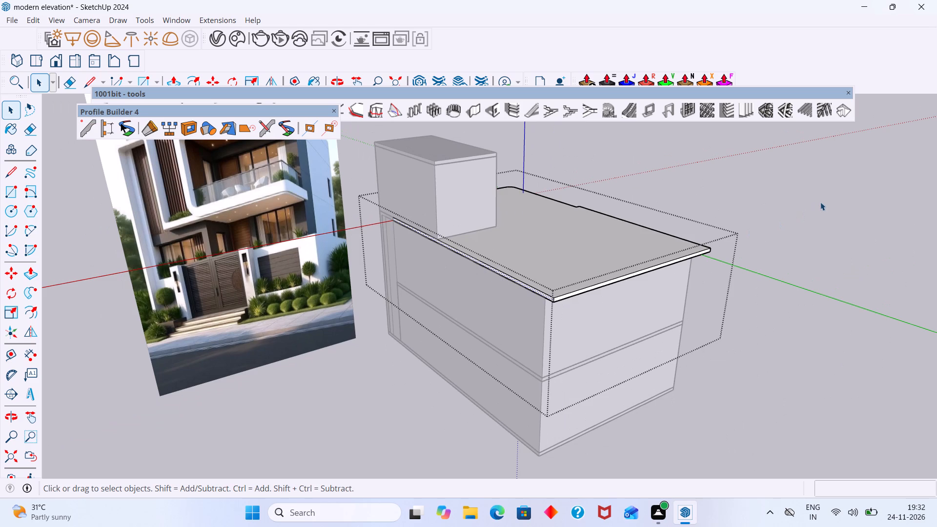
pyautogui.click(821, 205)
# Start a 4' high, 4 1/2" thick parapet wall at the rooftop room's base corner, following the roof's windowless side and rear edges.
pyautogui.scroll(-3, 675, 237)
pyautogui.moveTo(607, 257); pyautogui.dragTo(639, 304, button='middle')
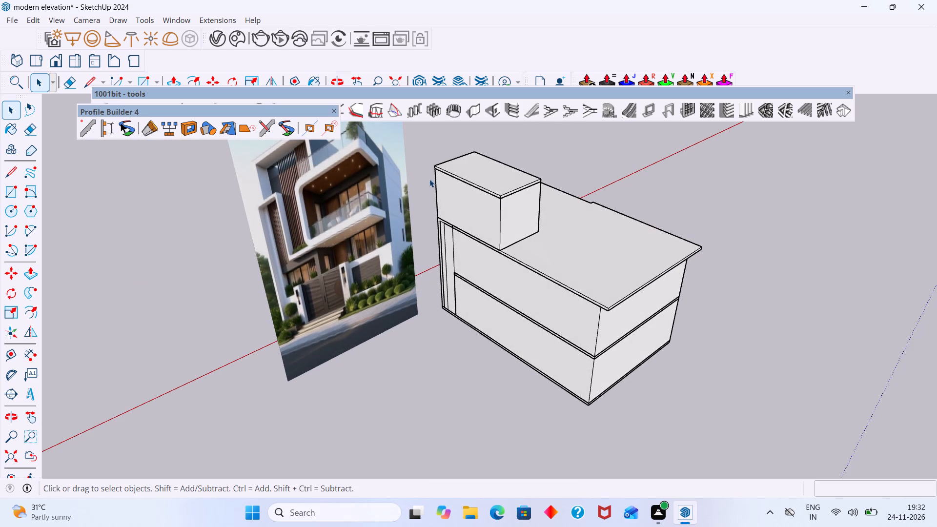
pyautogui.click(474, 111)
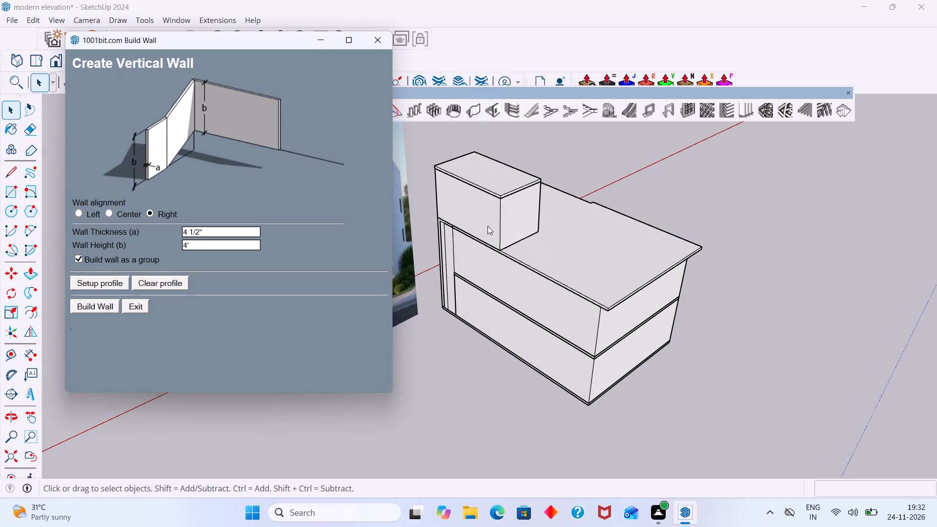
pyautogui.click(109, 307)
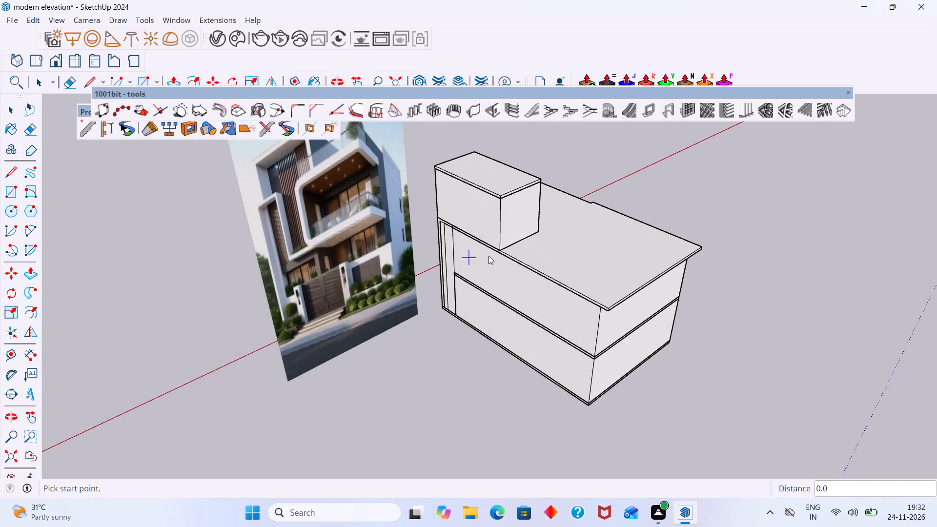
pyautogui.scroll(11, 498, 252)
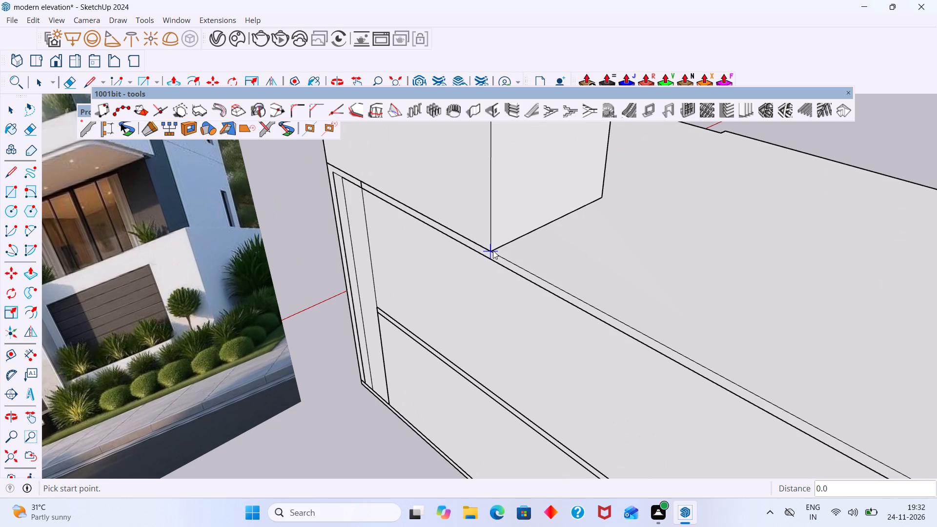
pyautogui.click(493, 250)
pyautogui.scroll(-9, 636, 294)
pyautogui.scroll(1, 816, 397)
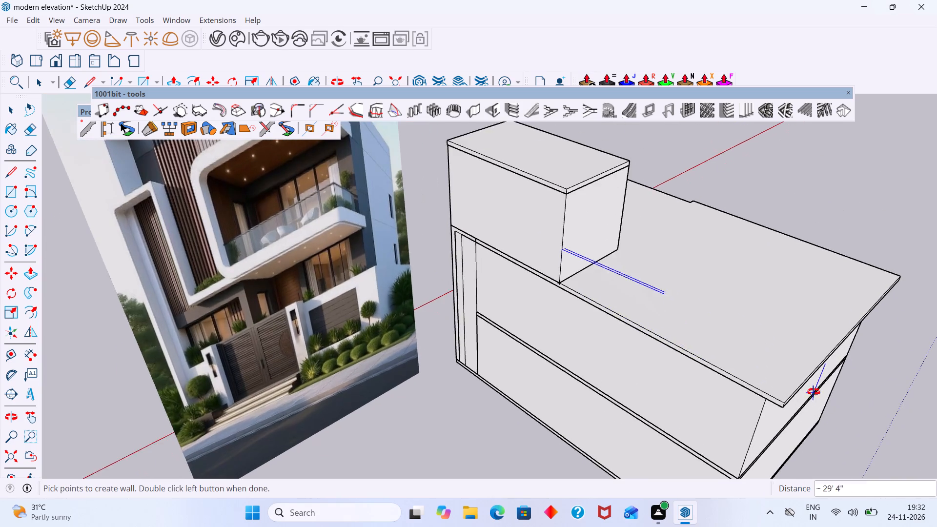
pyautogui.moveTo(814, 392); pyautogui.dragTo(767, 349, button='middle')
pyautogui.click(742, 368)
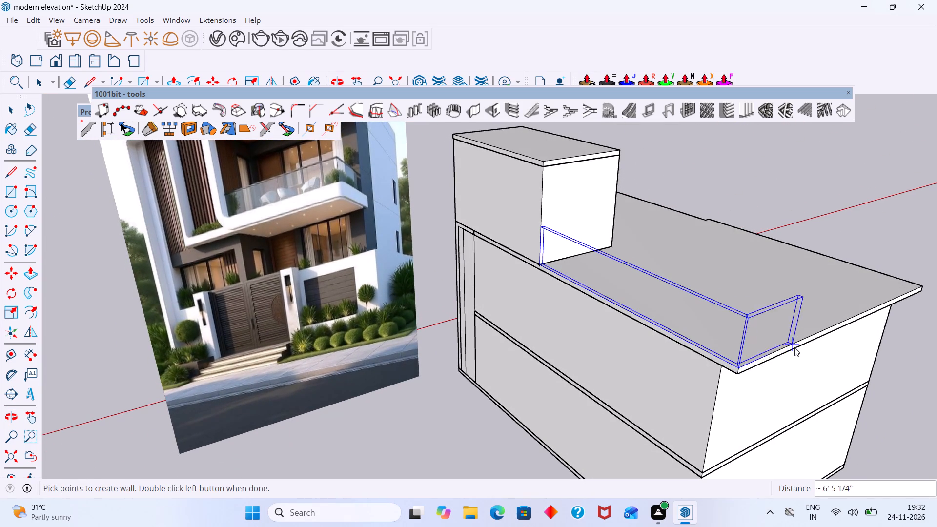
pyautogui.moveTo(792, 346); pyautogui.dragTo(663, 336, button='middle')
pyautogui.scroll(-6, 776, 357)
pyautogui.moveTo(837, 370); pyautogui.dragTo(665, 345, button='middle')
pyautogui.click(673, 439)
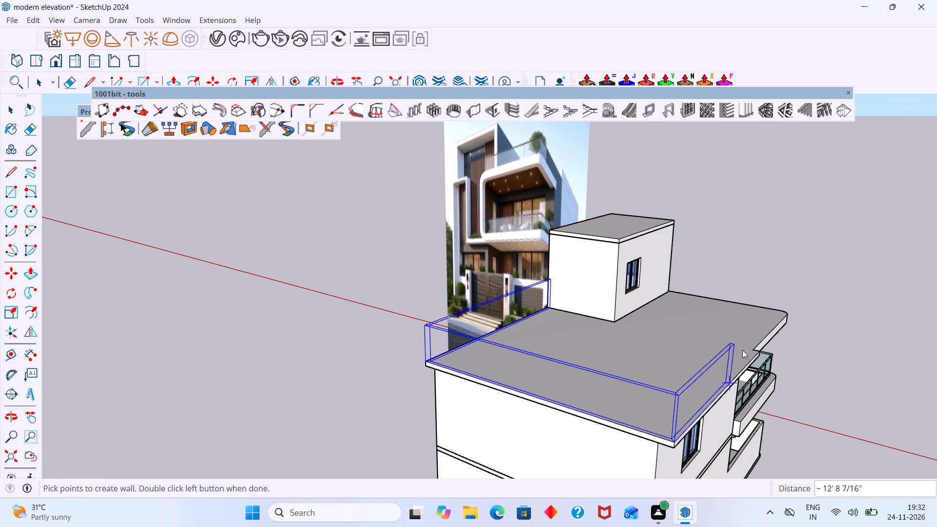
# Continue the parapet path along the roof's window-side edge to the slab step and across its 8 1/4" offset.
pyautogui.moveTo(763, 337); pyautogui.dragTo(641, 324, button='middle')
pyautogui.moveTo(709, 387); pyautogui.dragTo(601, 385, button='middle')
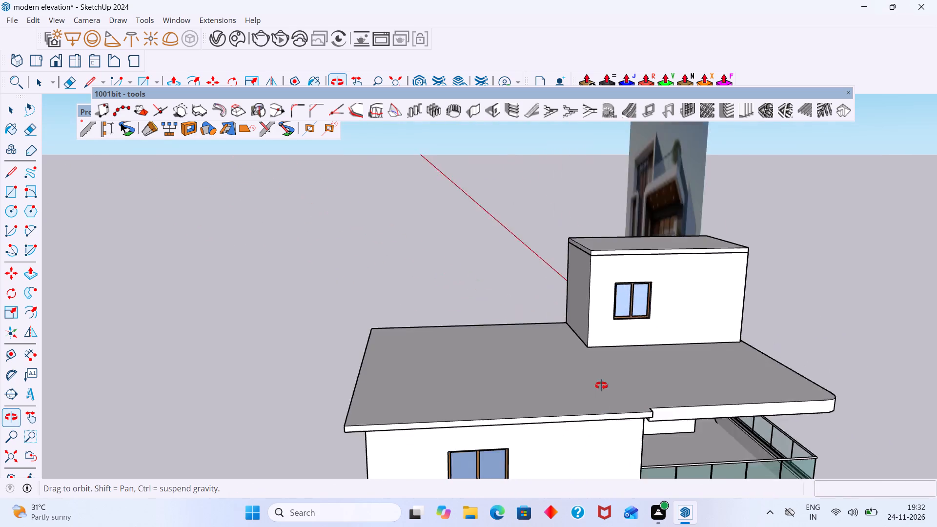
pyautogui.moveTo(601, 385); pyautogui.dragTo(534, 385, button='middle')
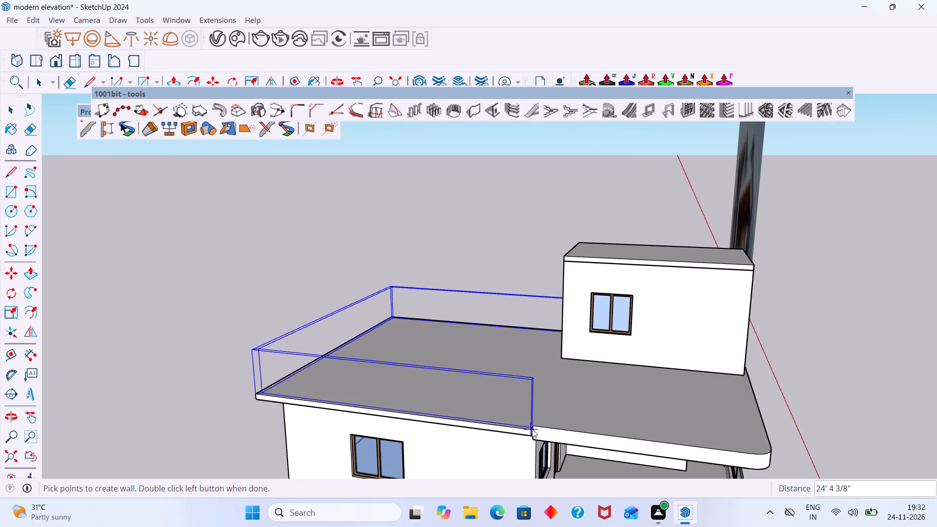
pyautogui.moveTo(530, 426); pyautogui.dragTo(470, 425, button='middle')
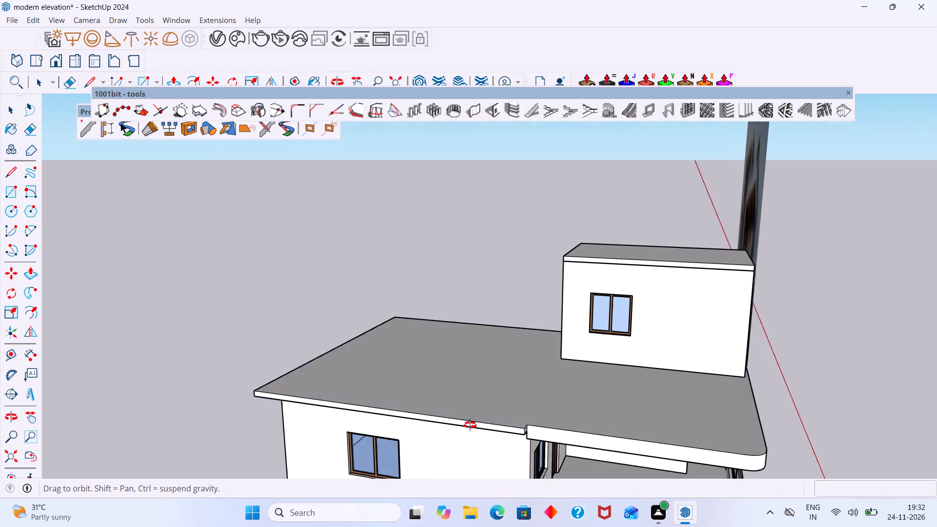
pyautogui.moveTo(470, 425); pyautogui.dragTo(364, 416, button='middle')
pyautogui.scroll(11, 374, 404)
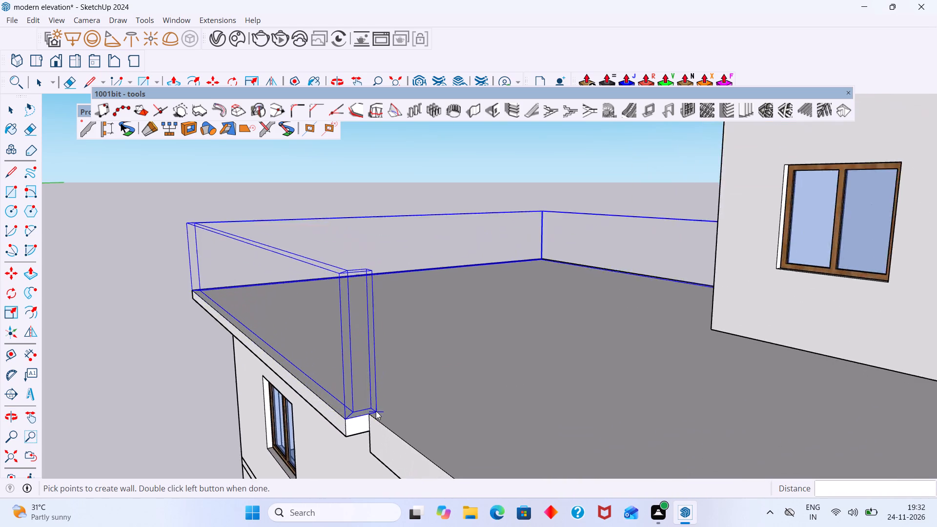
pyautogui.scroll(8, 376, 411)
pyautogui.moveTo(367, 423); pyautogui.dragTo(378, 400, button='middle')
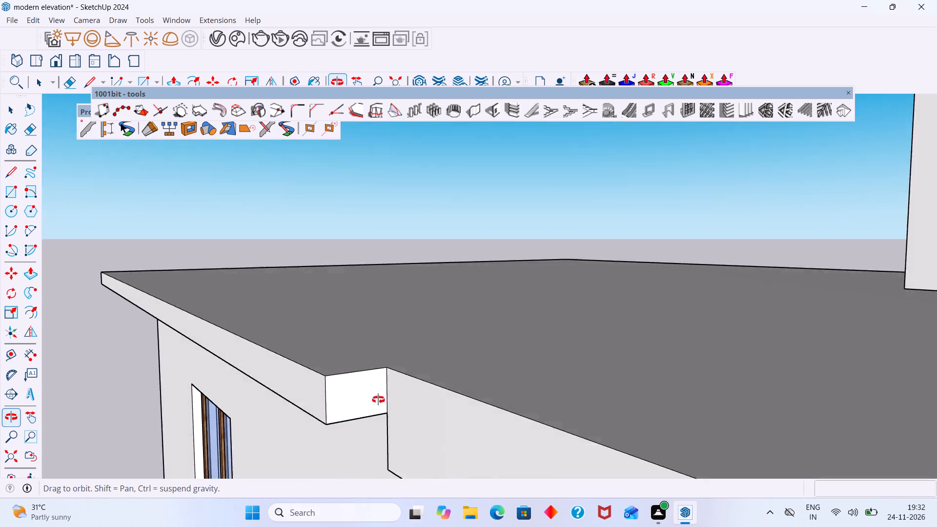
pyautogui.moveTo(378, 400); pyautogui.dragTo(378, 387, button='middle')
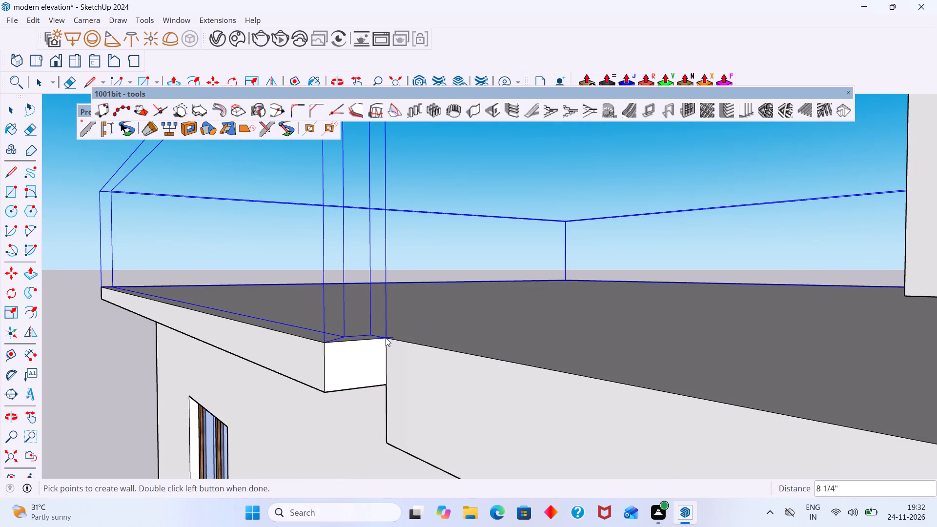
pyautogui.scroll(3, 386, 338)
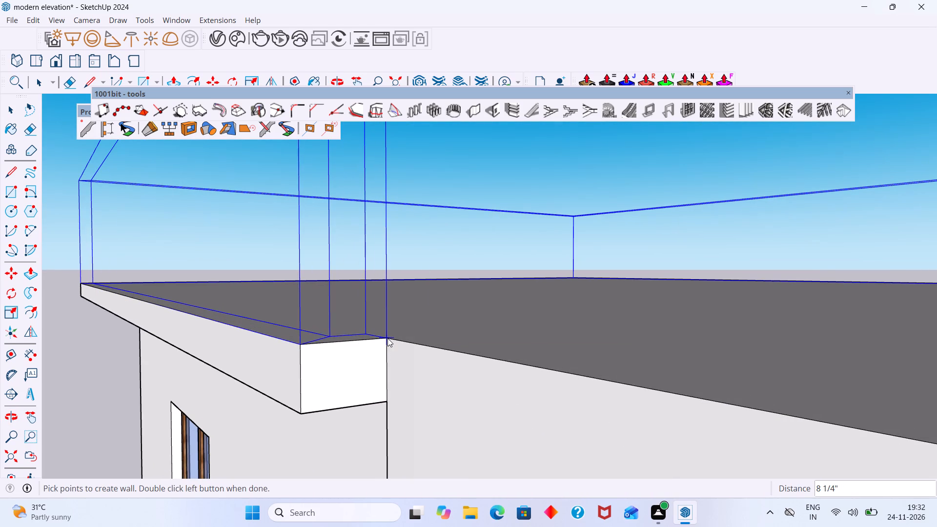
pyautogui.click(387, 338)
# Extend the parapet about 16' along the slab edge above the balcony to the start of the rounded corner, and build the wall.
pyautogui.scroll(-7, 553, 385)
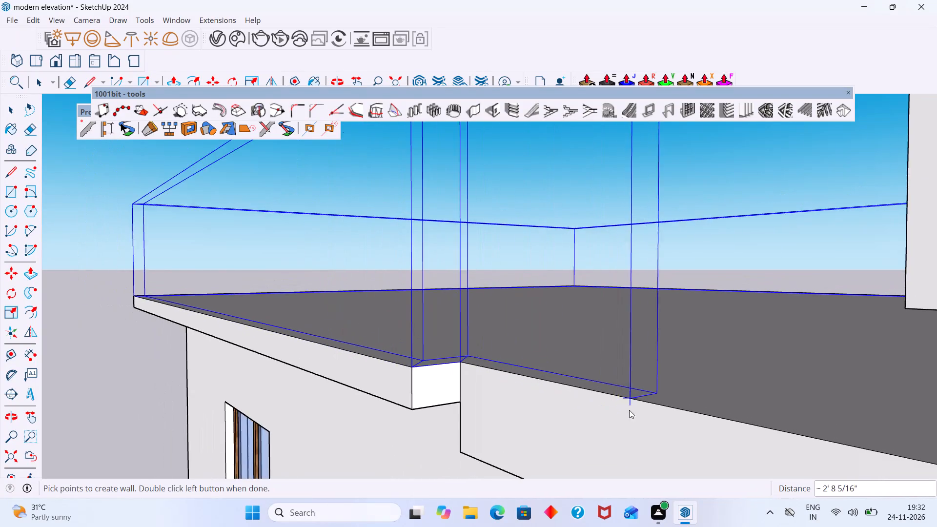
pyautogui.scroll(-11, 629, 410)
pyautogui.moveTo(701, 400); pyautogui.dragTo(778, 419, button='middle')
pyautogui.scroll(-3, 779, 416)
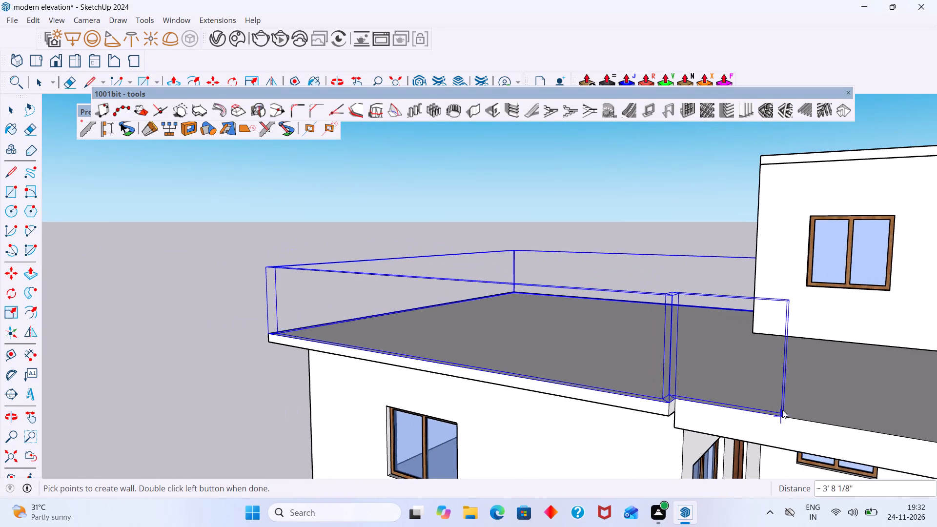
pyautogui.moveTo(779, 406); pyautogui.dragTo(630, 339, button='middle')
pyautogui.moveTo(641, 347); pyautogui.dragTo(732, 369, button='middle')
pyautogui.scroll(-2, 762, 357)
pyautogui.moveTo(763, 360); pyautogui.dragTo(453, 319, button='middle')
pyautogui.scroll(4, 699, 335)
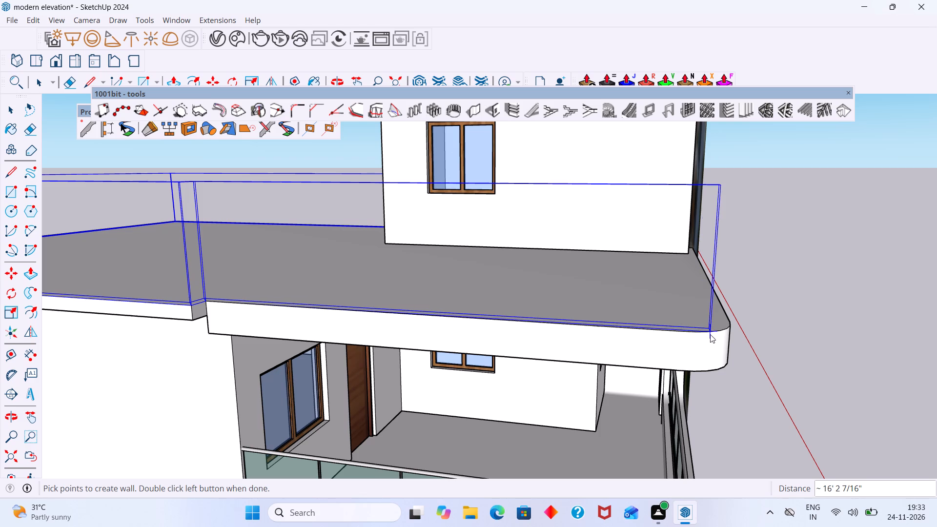
pyautogui.click(715, 334)
pyautogui.moveTo(714, 333); pyautogui.dragTo(700, 333, button='middle')
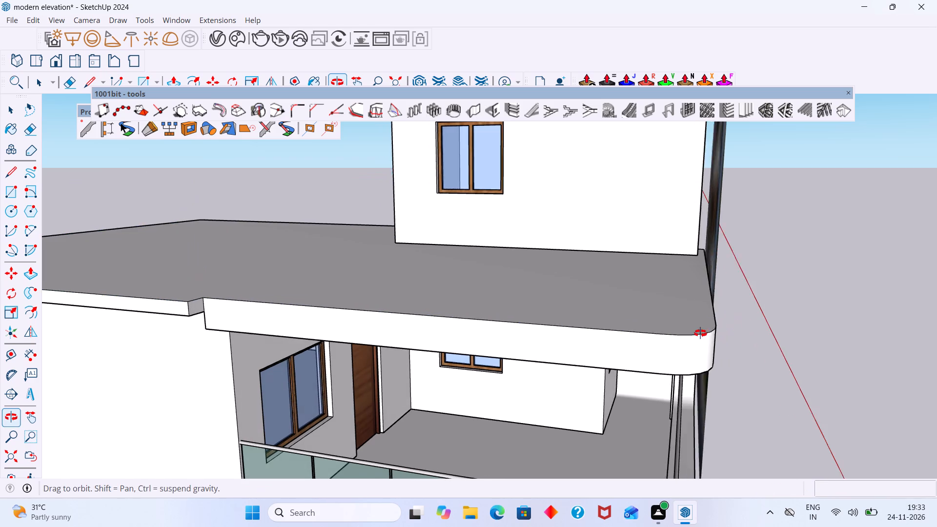
pyautogui.moveTo(700, 333); pyautogui.dragTo(688, 337, button='middle')
pyautogui.doubleClick(679, 342)
pyautogui.scroll(-1, 678, 342)
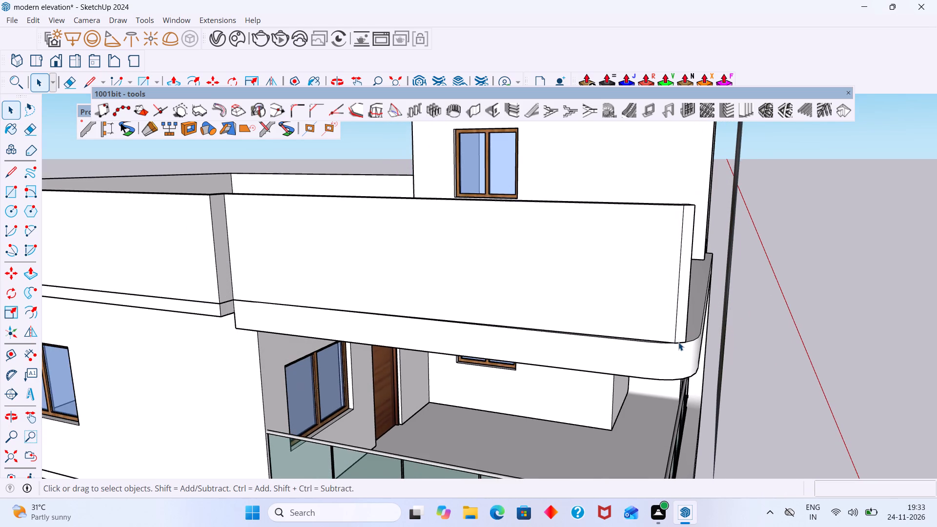
pyautogui.scroll(-5, 680, 342)
pyautogui.press('space')
pyautogui.moveTo(598, 363); pyautogui.dragTo(588, 453, button='middle')
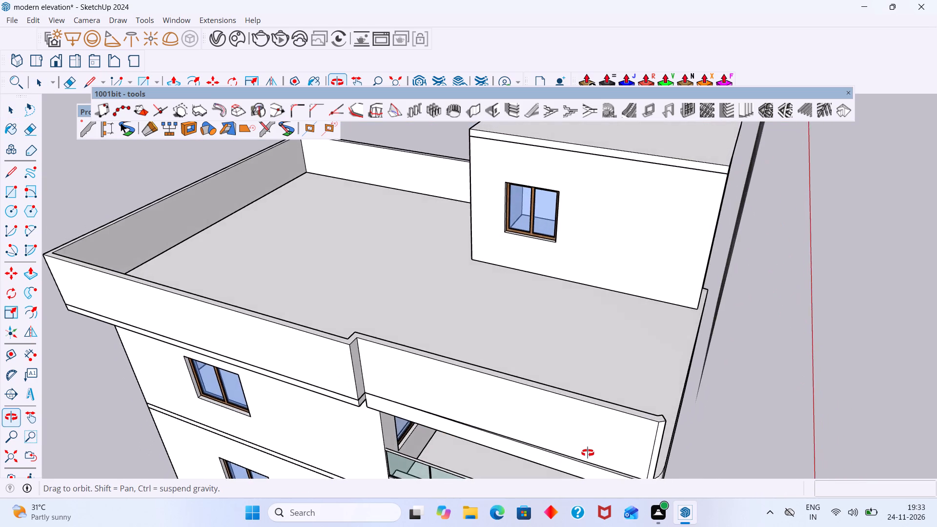
# Examine the end of the new parapet wall at the rounded corner of the roof slab.
pyautogui.moveTo(588, 453); pyautogui.dragTo(632, 426, button='middle')
pyautogui.scroll(4, 706, 406)
pyautogui.moveTo(715, 411); pyautogui.dragTo(626, 414, button='middle')
pyautogui.scroll(1, 671, 412)
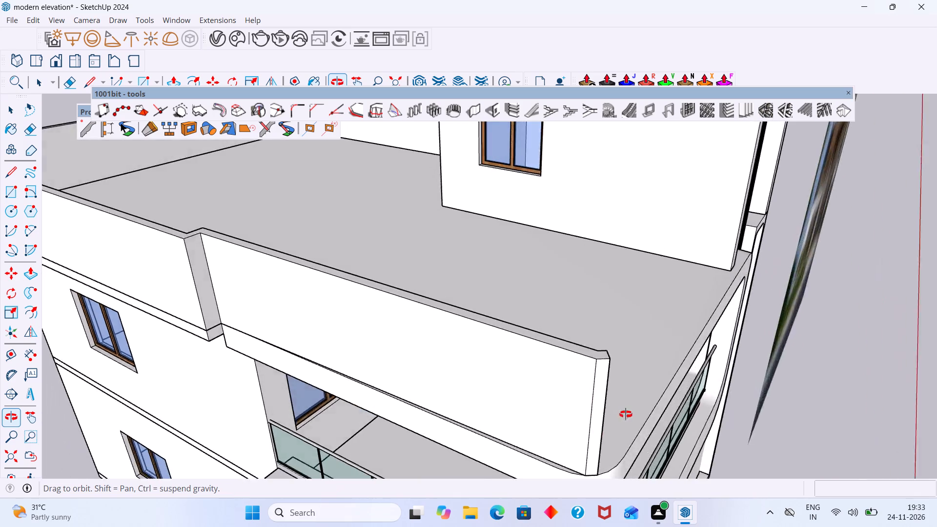
pyautogui.moveTo(626, 414); pyautogui.dragTo(572, 407, button='middle')
pyautogui.moveTo(491, 382); pyautogui.dragTo(446, 384, button='middle')
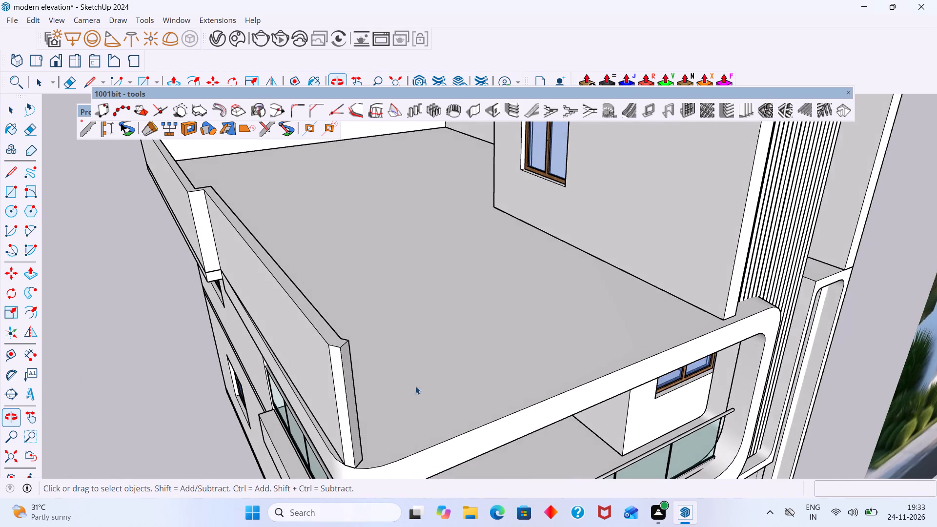
pyautogui.scroll(3, 345, 379)
pyautogui.moveTo(341, 376); pyautogui.dragTo(268, 374, button='middle')
pyautogui.scroll(5, 319, 332)
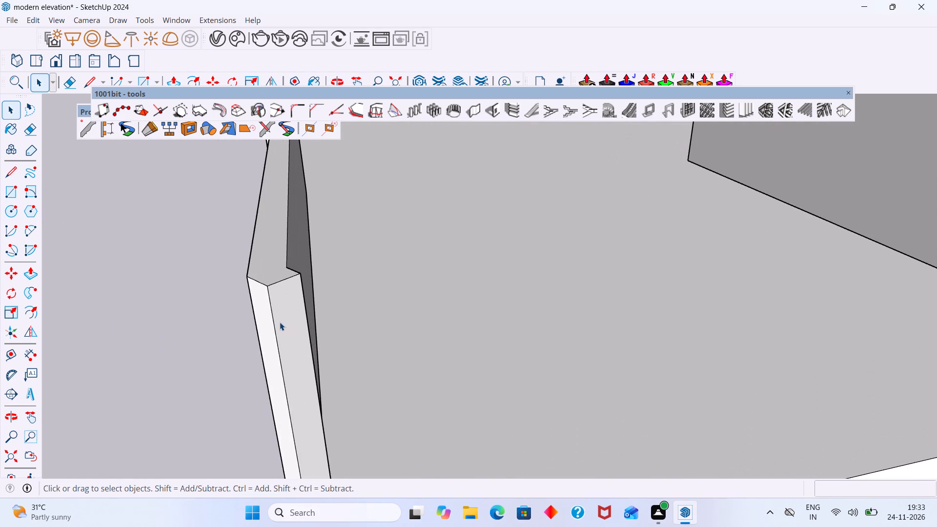
pyautogui.scroll(2, 286, 326)
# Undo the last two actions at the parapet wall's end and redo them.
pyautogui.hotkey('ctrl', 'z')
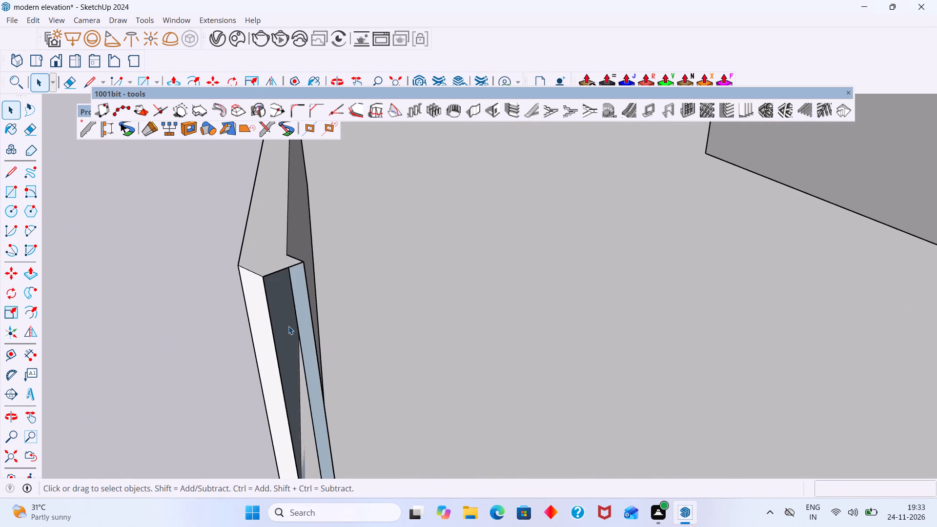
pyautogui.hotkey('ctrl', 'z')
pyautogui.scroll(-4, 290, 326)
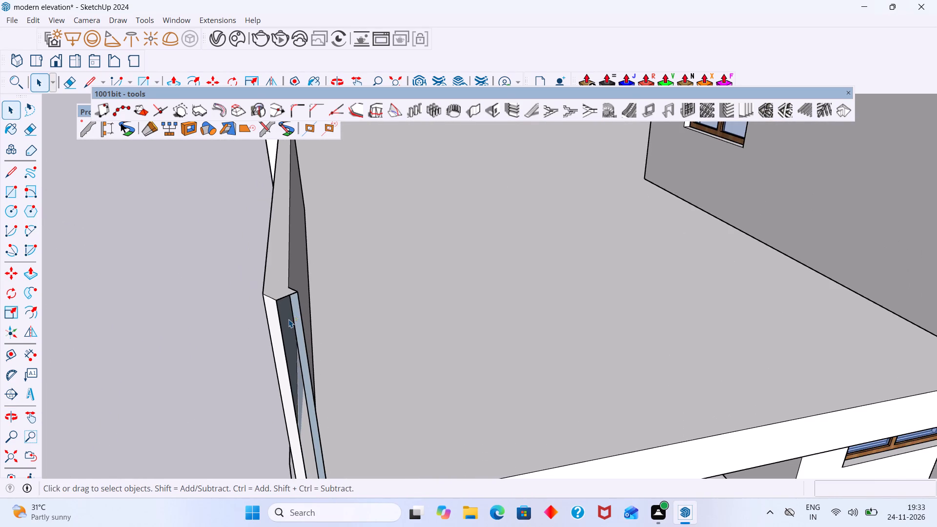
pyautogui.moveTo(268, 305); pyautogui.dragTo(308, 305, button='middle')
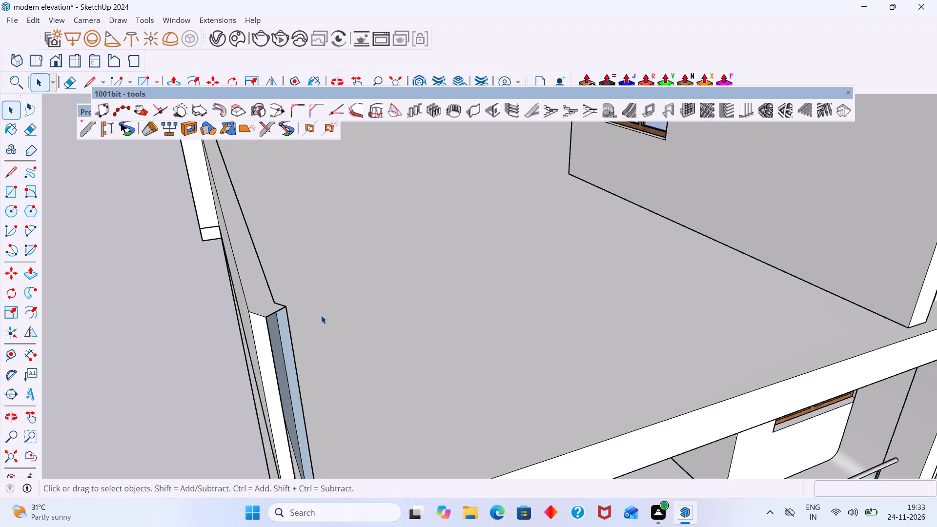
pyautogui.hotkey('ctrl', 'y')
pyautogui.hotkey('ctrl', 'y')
# Inspect the parapet's end and the open front roof edge between it and the rooftop room.
pyautogui.scroll(-14, 328, 315)
pyautogui.moveTo(337, 335); pyautogui.dragTo(367, 371, button='middle')
pyautogui.scroll(4, 356, 384)
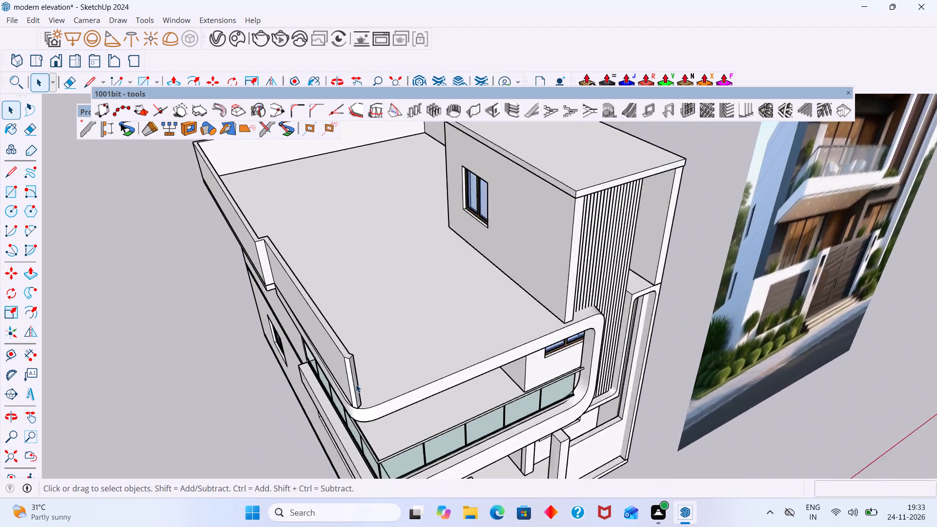
pyautogui.scroll(4, 356, 384)
pyautogui.scroll(-1, 361, 388)
pyautogui.scroll(9, 361, 389)
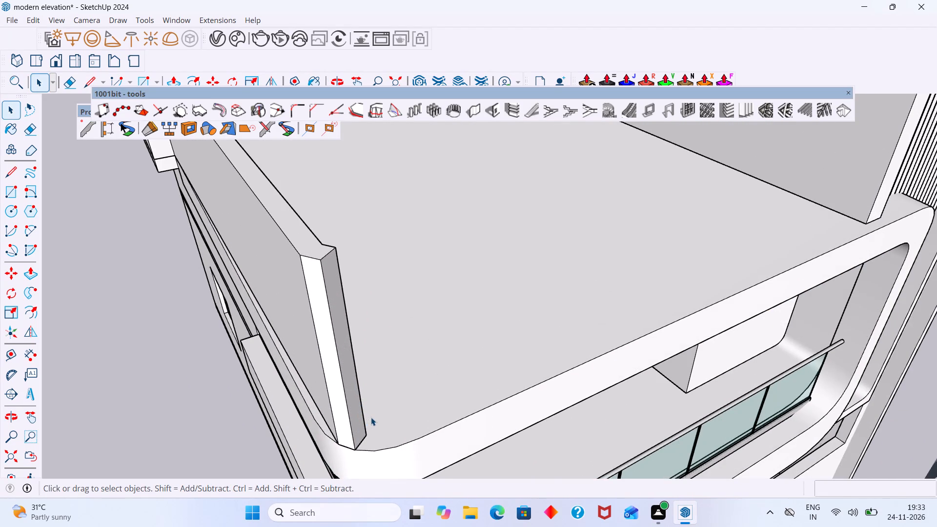
pyautogui.scroll(-8, 371, 417)
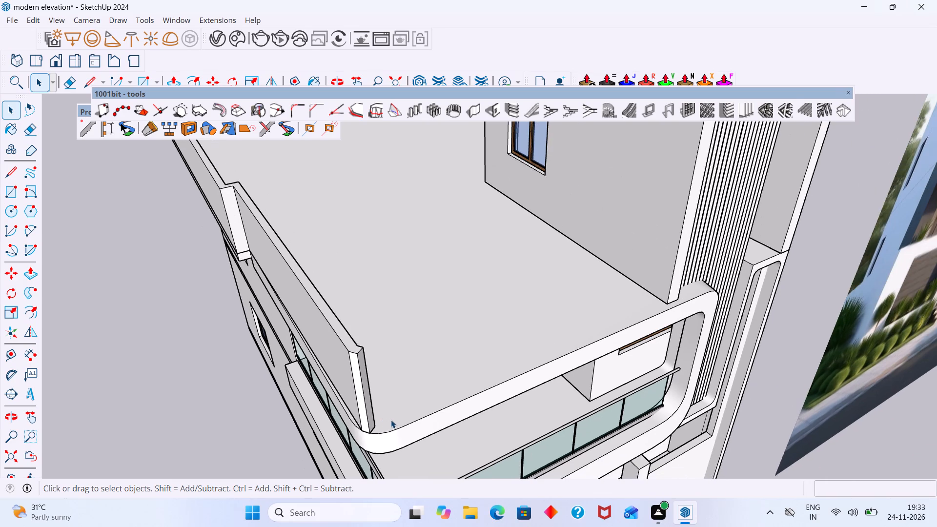
pyautogui.scroll(3, 366, 405)
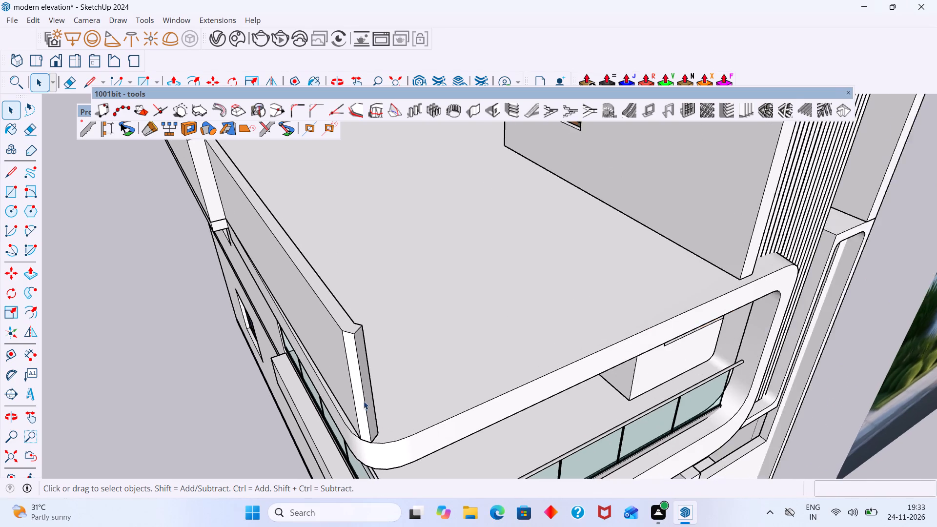
pyautogui.scroll(2, 364, 401)
pyautogui.scroll(-7, 399, 394)
# Pull the narrow front end face of the rooftop room's wall beside the vertical louvers out about 4 7/16".
pyautogui.moveTo(707, 287); pyautogui.dragTo(670, 276, button='middle')
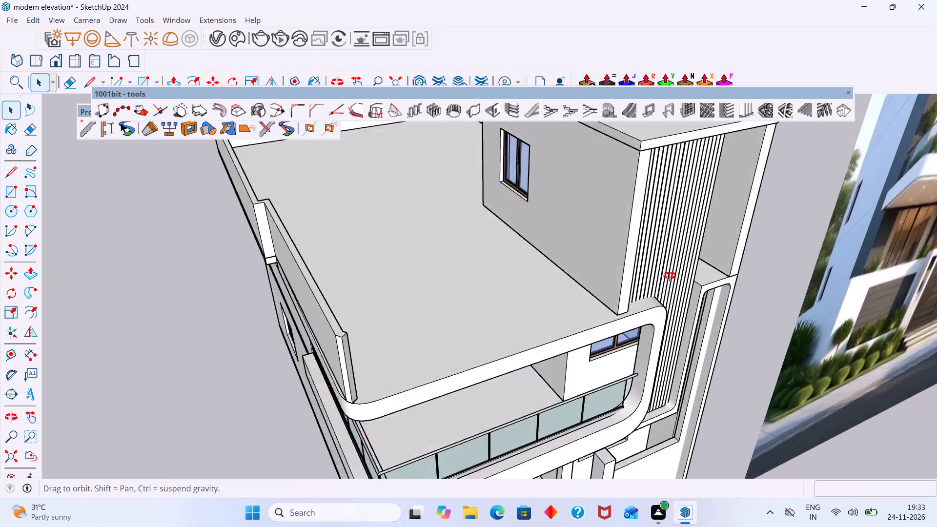
pyautogui.moveTo(670, 276); pyautogui.dragTo(504, 302, button='middle')
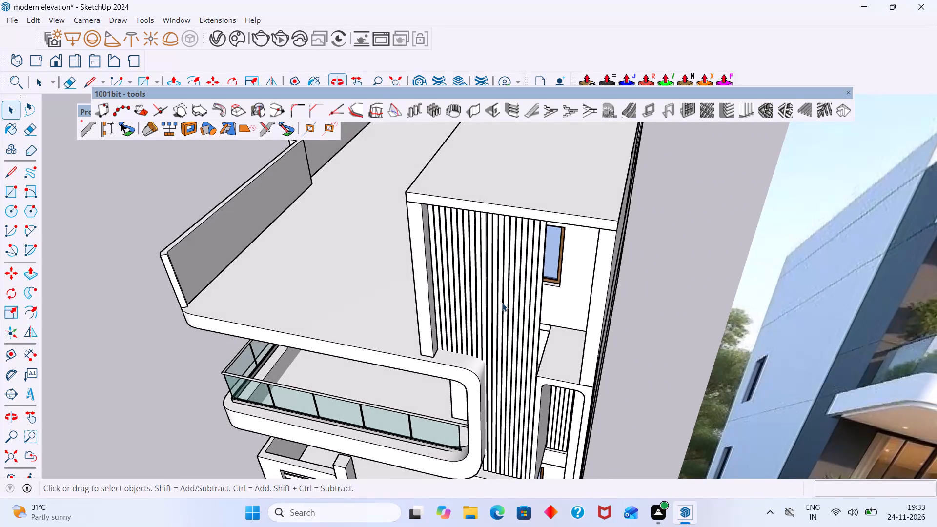
pyautogui.scroll(6, 429, 350)
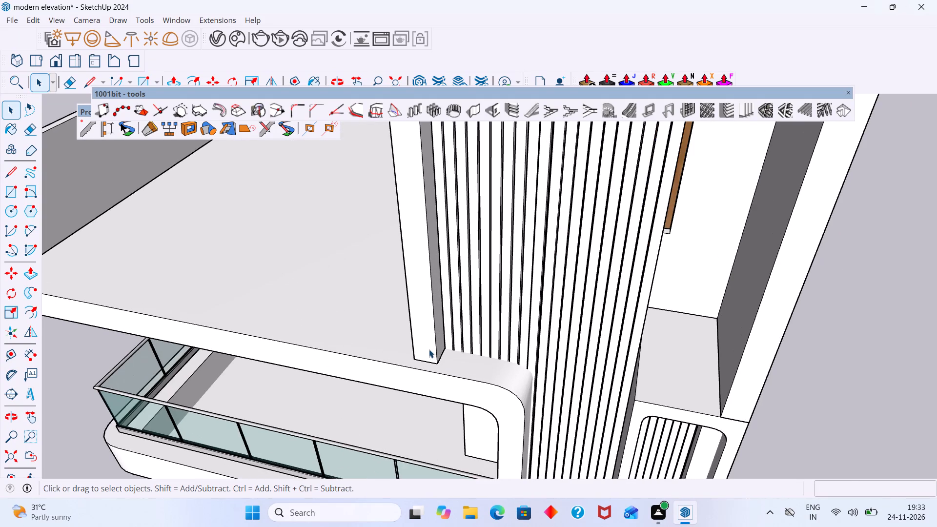
pyautogui.scroll(4, 429, 349)
pyautogui.doubleClick(429, 345)
pyautogui.click(427, 348)
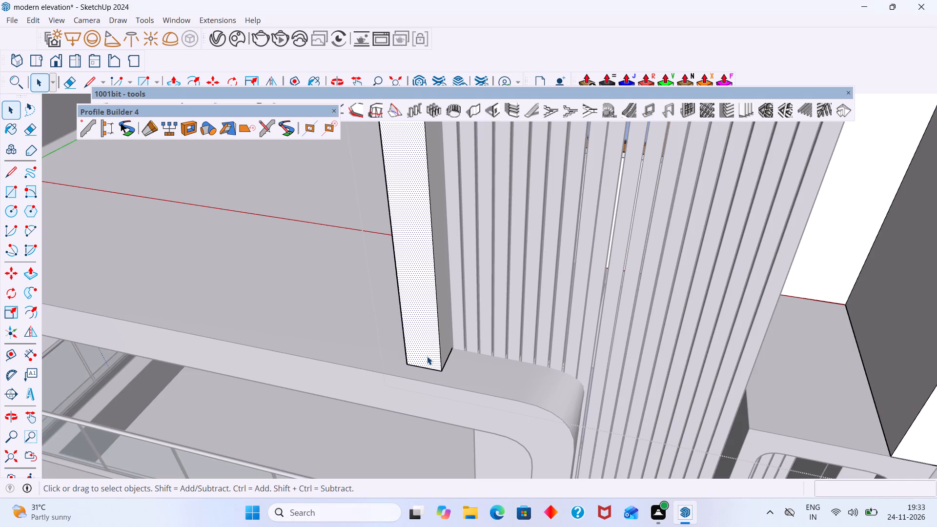
pyautogui.press('p')
pyautogui.click(428, 356)
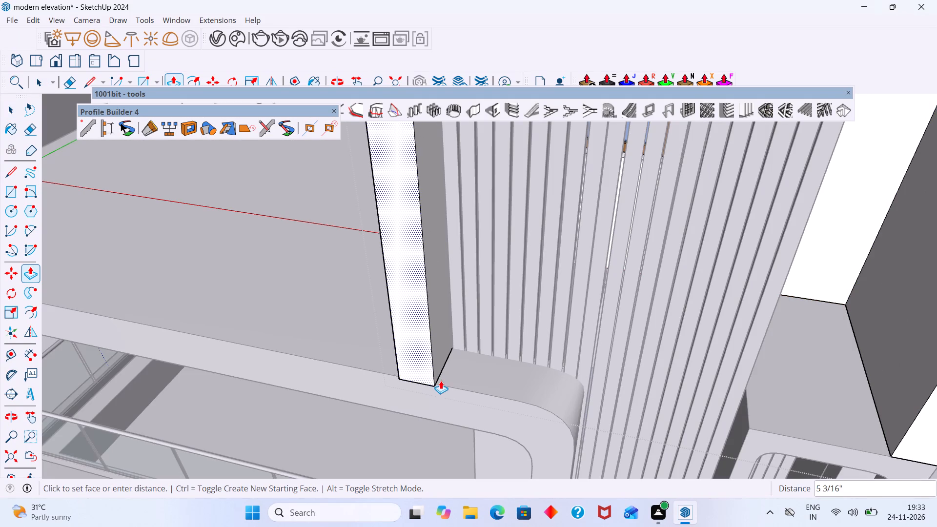
pyautogui.click(481, 393)
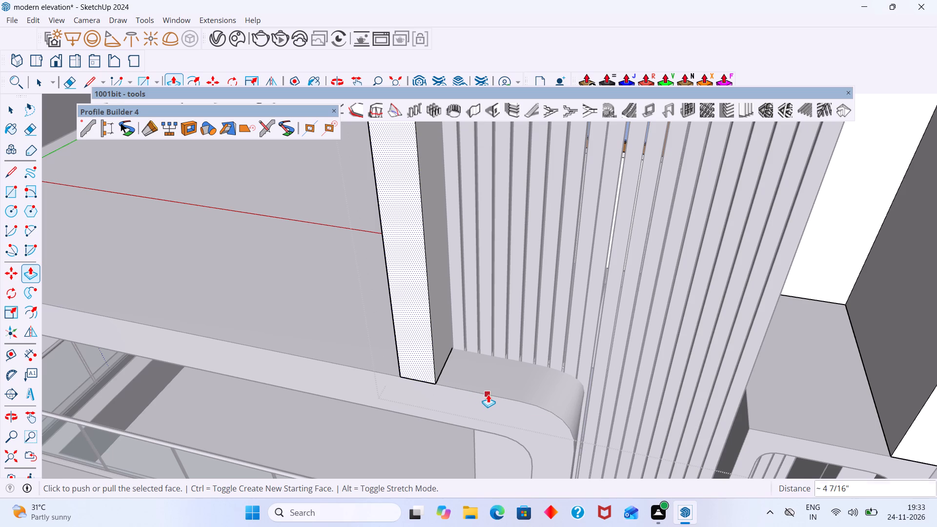
pyautogui.press('space')
pyautogui.scroll(-14, 488, 396)
pyautogui.click(693, 343)
# Build the Glass Railing assembly along the front roof edge, from the parapet end's base to the rooftop room's wall.
pyautogui.moveTo(642, 355); pyautogui.dragTo(646, 308, button='middle')
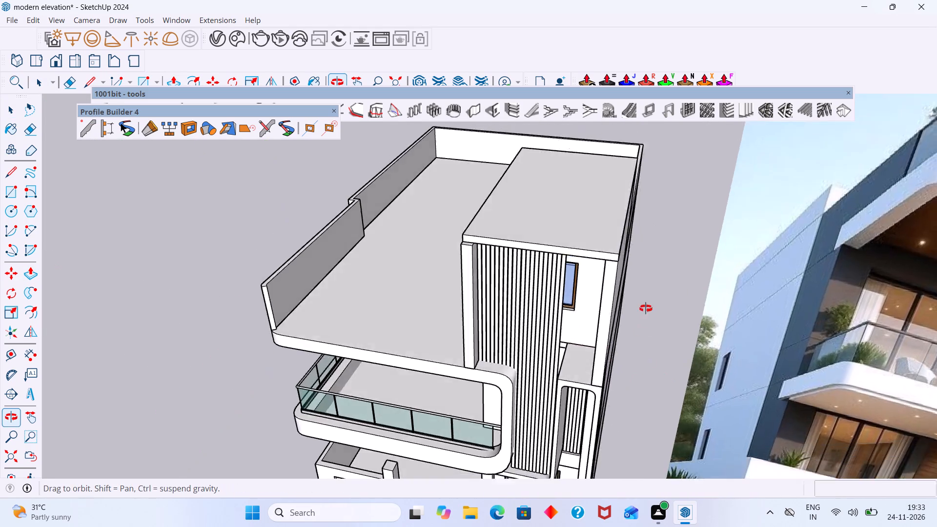
pyautogui.moveTo(646, 308); pyautogui.dragTo(770, 284, button='middle')
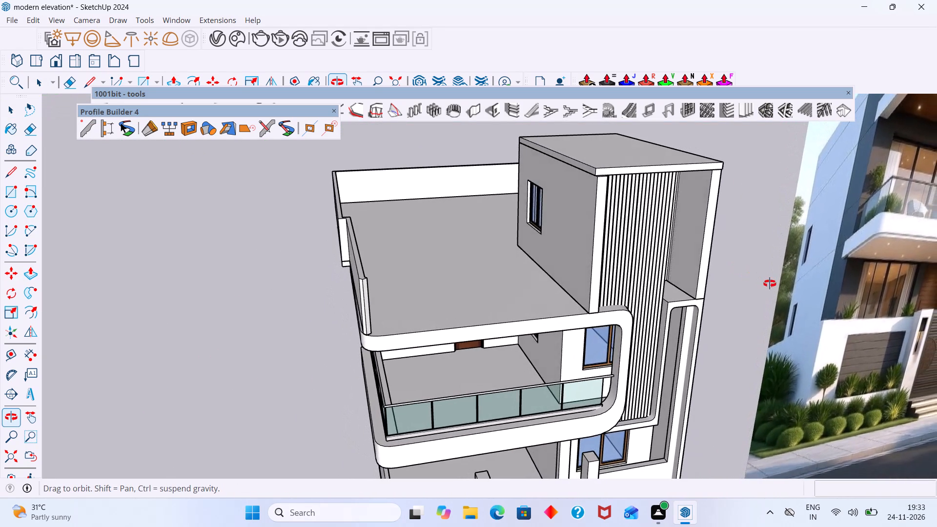
pyautogui.moveTo(770, 284); pyautogui.dragTo(771, 284, button='middle')
pyautogui.scroll(1, 408, 364)
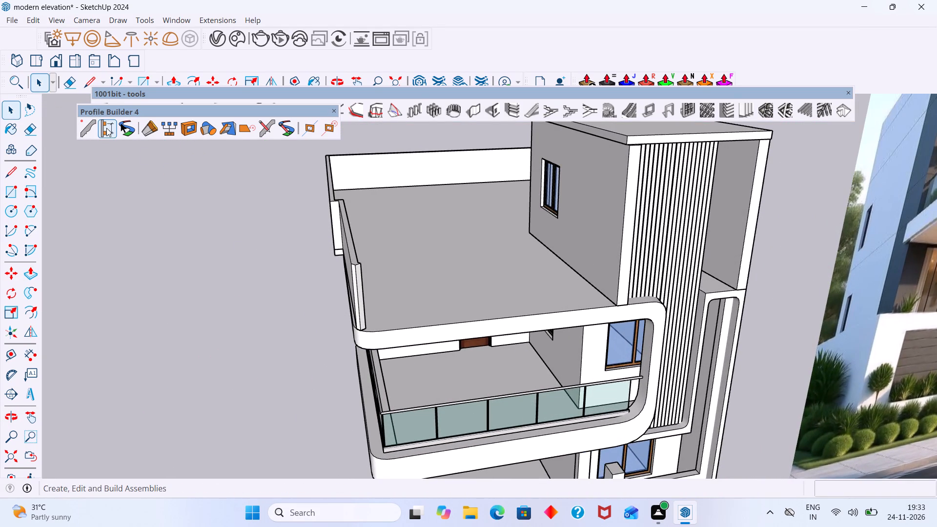
pyautogui.click(106, 128)
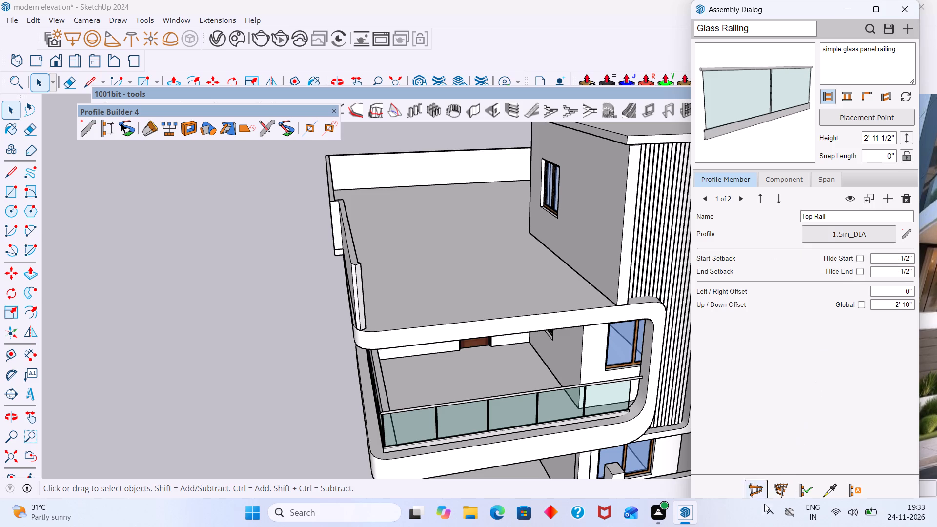
pyautogui.click(756, 493)
pyautogui.scroll(6, 331, 302)
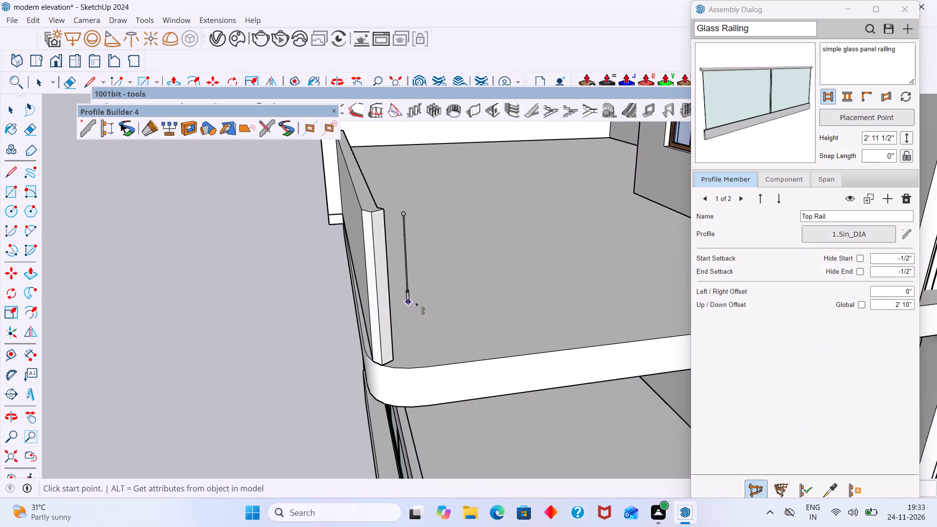
pyautogui.moveTo(431, 309); pyautogui.dragTo(413, 348, button='middle')
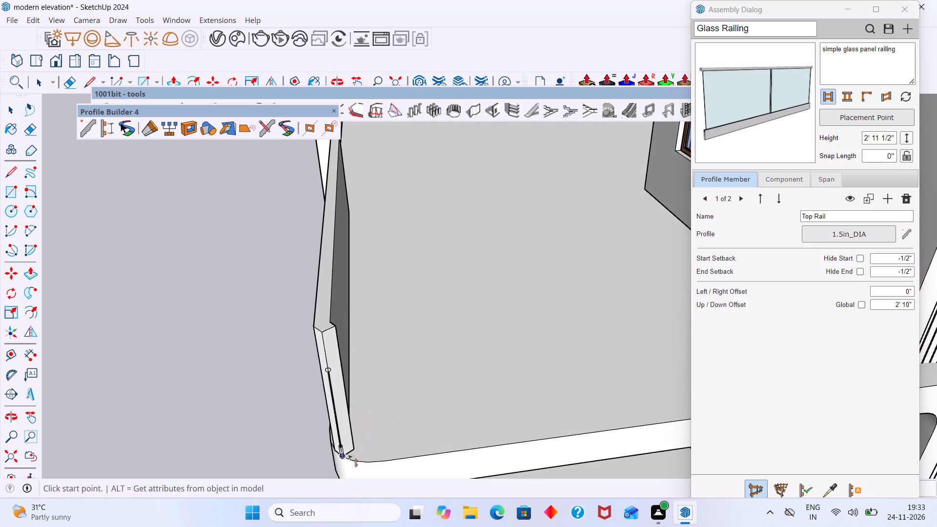
pyautogui.scroll(5, 347, 452)
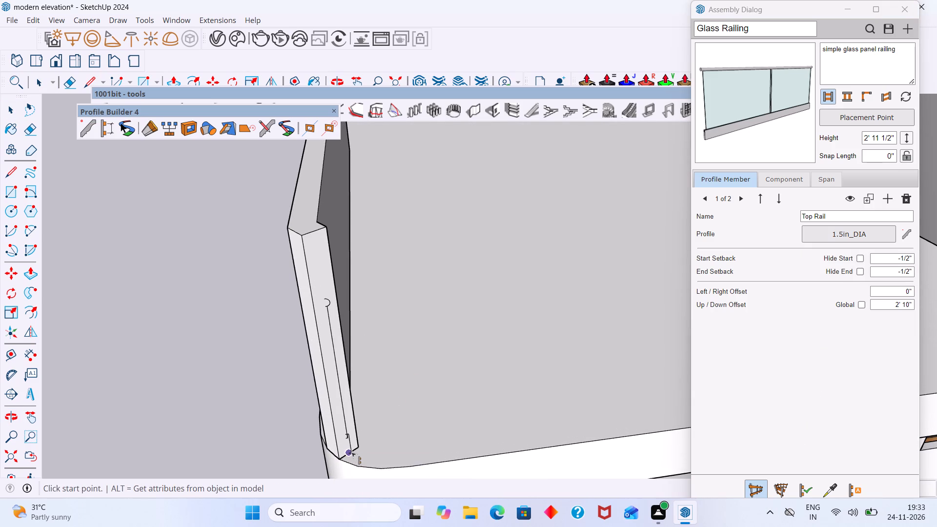
pyautogui.click(349, 452)
pyautogui.scroll(-11, 419, 448)
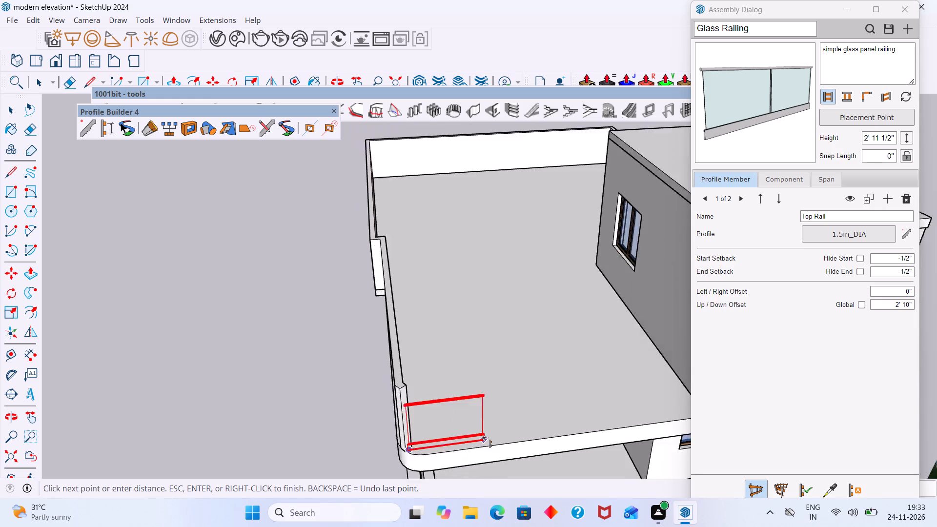
pyautogui.scroll(-9, 482, 435)
pyautogui.scroll(6, 555, 407)
pyautogui.scroll(1, 594, 418)
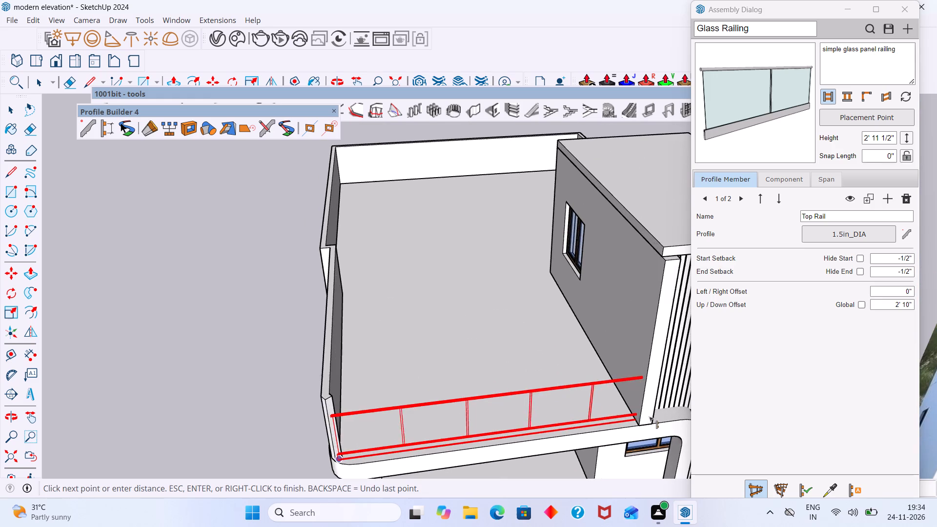
pyautogui.scroll(3, 633, 420)
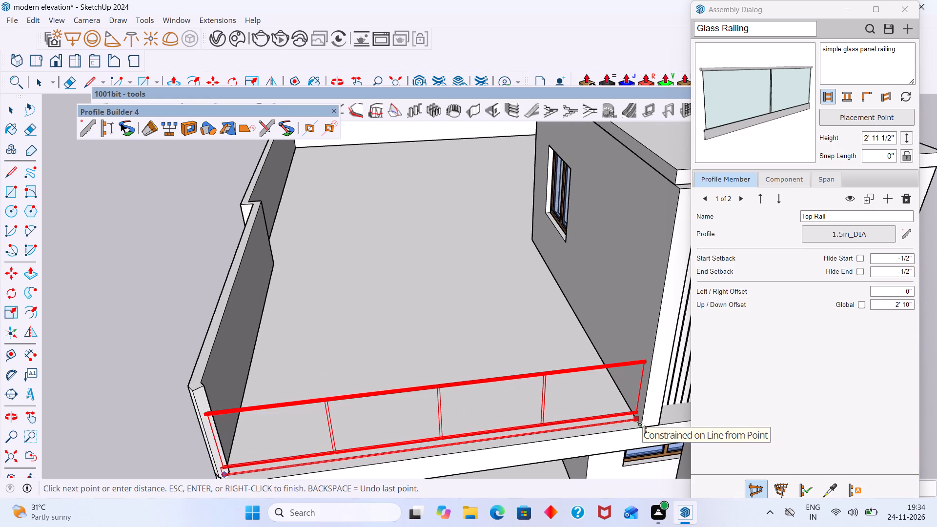
pyautogui.click(636, 421)
pyautogui.press('space')
# Review the rooftop glass railing and the whole house model beside the reference image.
pyautogui.moveTo(578, 397); pyautogui.dragTo(550, 306, button='middle')
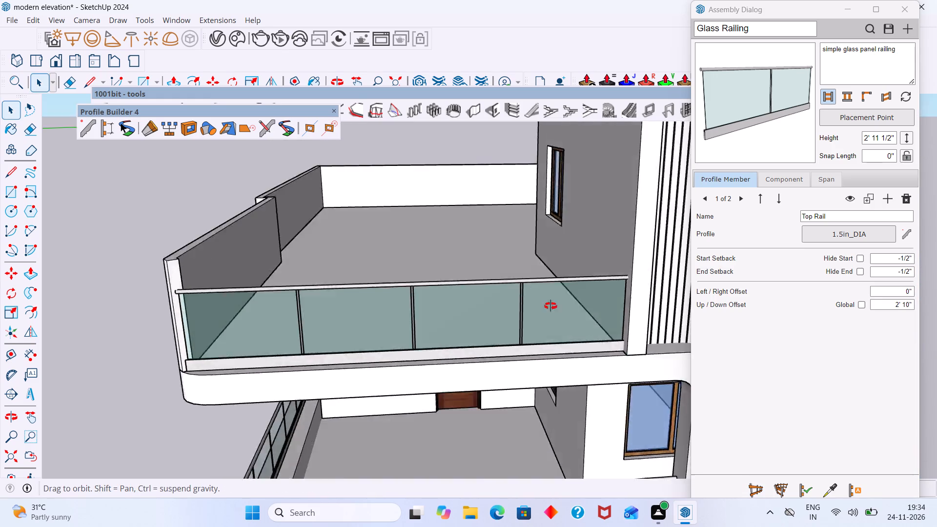
pyautogui.moveTo(550, 306); pyautogui.dragTo(549, 299, button='middle')
pyautogui.scroll(1, 549, 299)
pyautogui.scroll(-20, 549, 299)
pyautogui.scroll(-2, 549, 299)
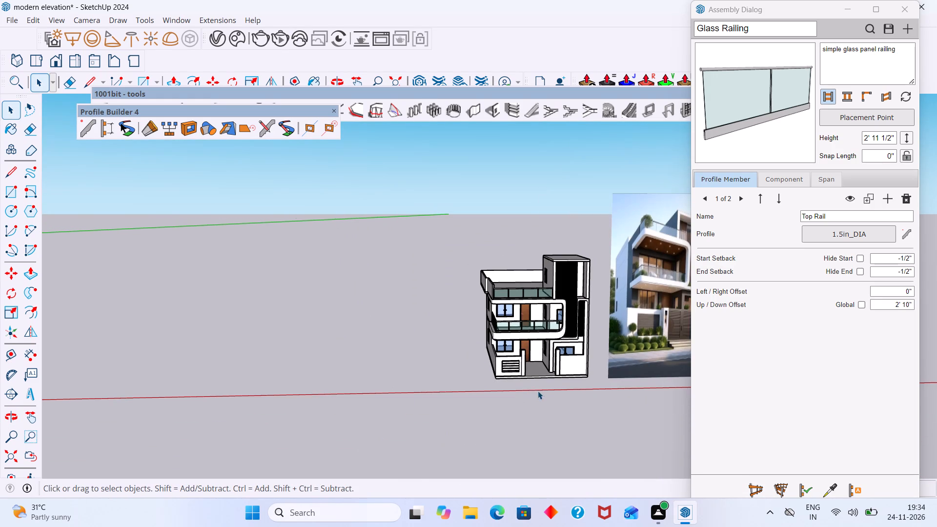
pyautogui.moveTo(492, 307); pyautogui.dragTo(629, 324, button='middle')
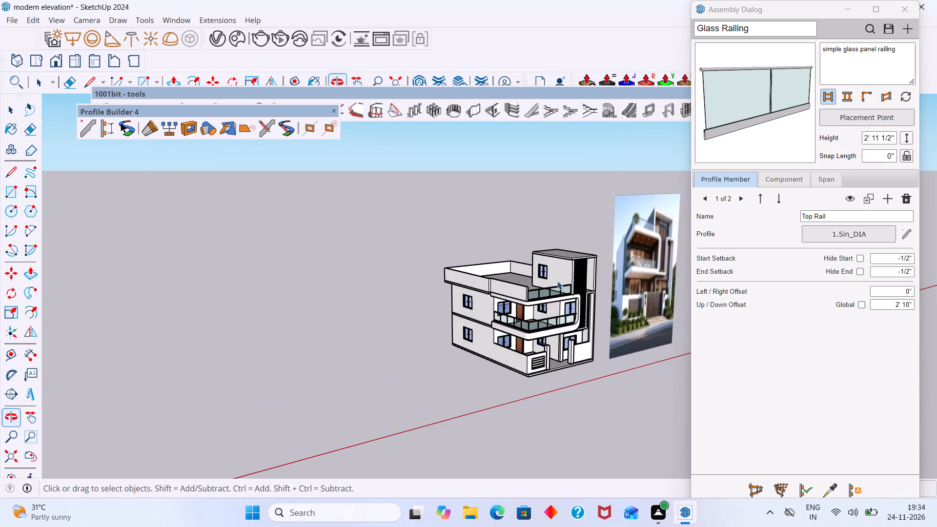
# Open the parapet wall for editing and push its front end face inward at the rounded roof corner.
pyautogui.scroll(13, 519, 260)
pyautogui.moveTo(504, 307); pyautogui.dragTo(509, 328, button='middle')
pyautogui.scroll(3, 581, 366)
pyautogui.moveTo(634, 375); pyautogui.dragTo(473, 356, button='middle')
pyautogui.scroll(6, 361, 343)
pyautogui.click(458, 356)
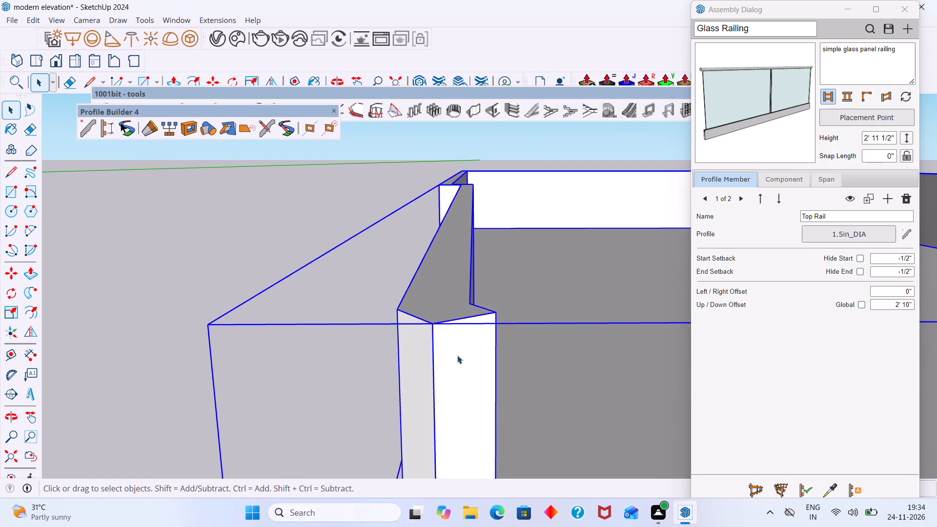
pyautogui.doubleClick(453, 360)
pyautogui.click(456, 370)
pyautogui.press('p')
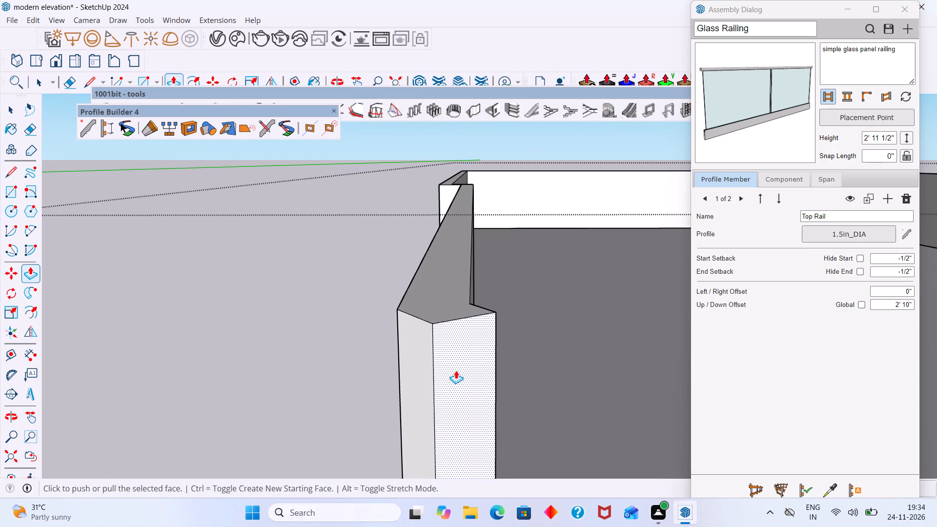
pyautogui.click(456, 370)
pyautogui.click(425, 329)
pyautogui.moveTo(457, 333); pyautogui.dragTo(469, 335, button='middle')
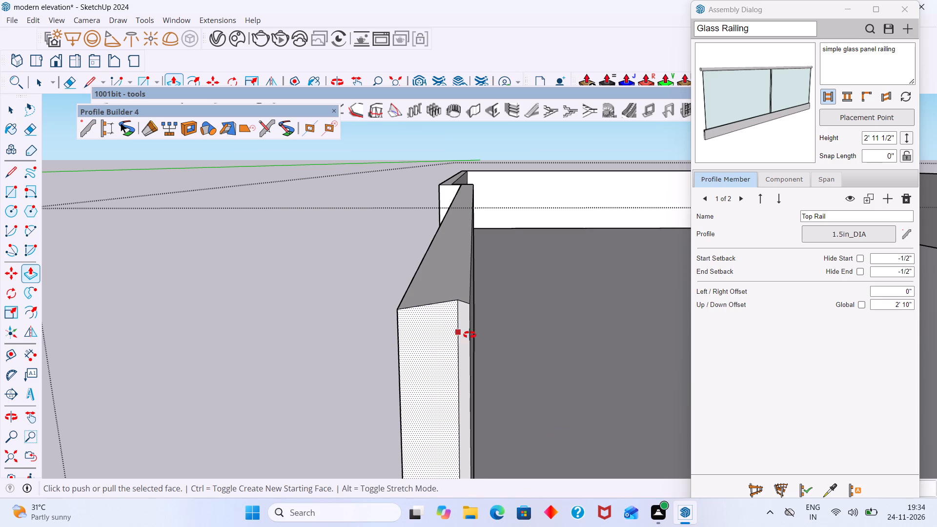
pyautogui.moveTo(469, 335); pyautogui.dragTo(572, 352, button='middle')
pyautogui.click(420, 334)
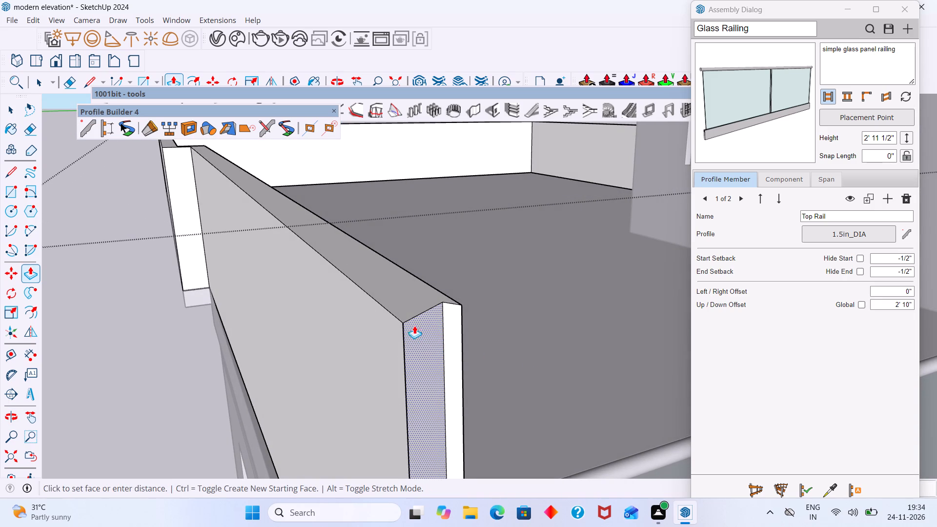
pyautogui.press('space')
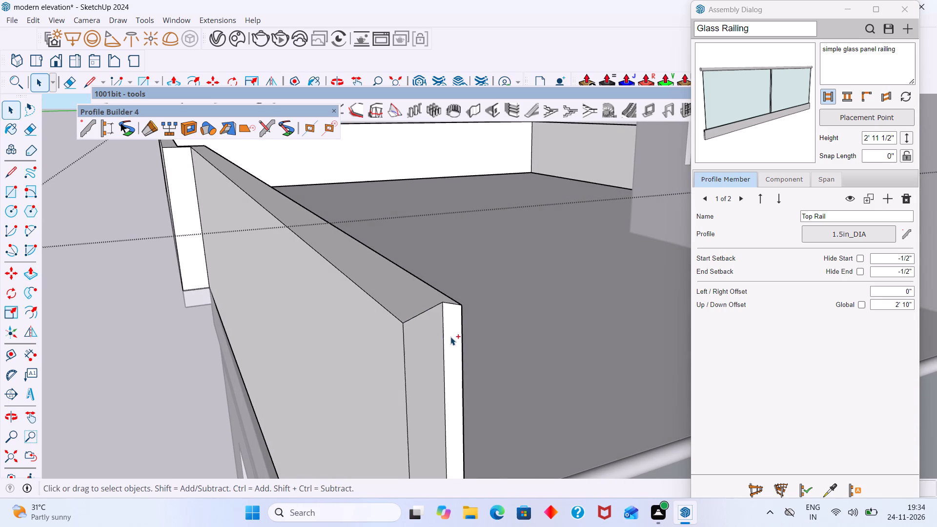
# Undo the inward push of the parapet wall's front end face.
pyautogui.hotkey('ctrl', 'z')
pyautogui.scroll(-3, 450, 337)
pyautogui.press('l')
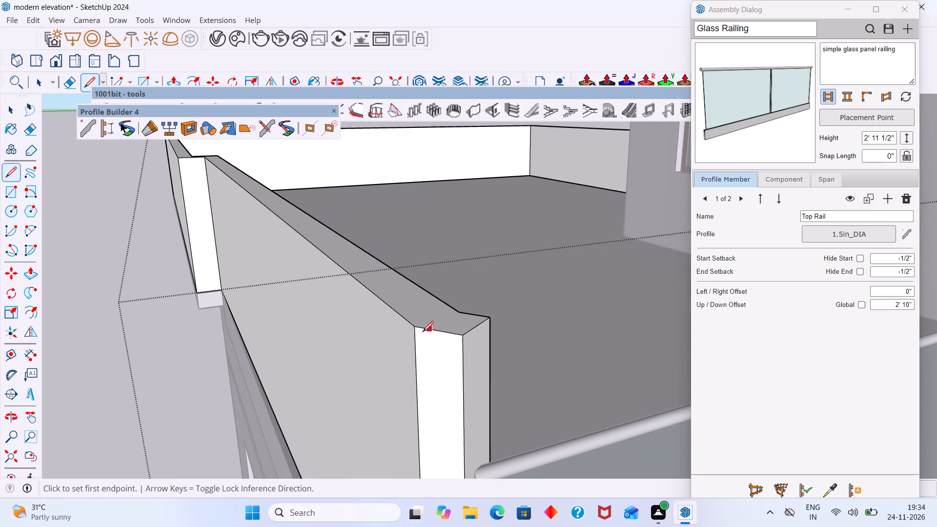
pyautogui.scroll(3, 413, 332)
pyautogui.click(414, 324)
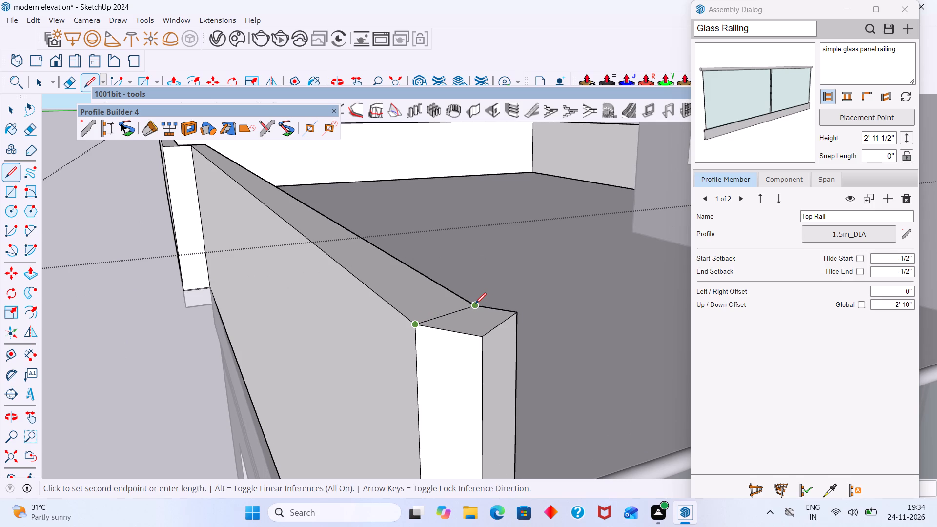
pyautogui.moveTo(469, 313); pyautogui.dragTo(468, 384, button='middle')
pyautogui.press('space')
# Draw a line across the side parapet's top face, a short way in front of the wall's step, to split off the front section.
pyautogui.scroll(-6, 425, 282)
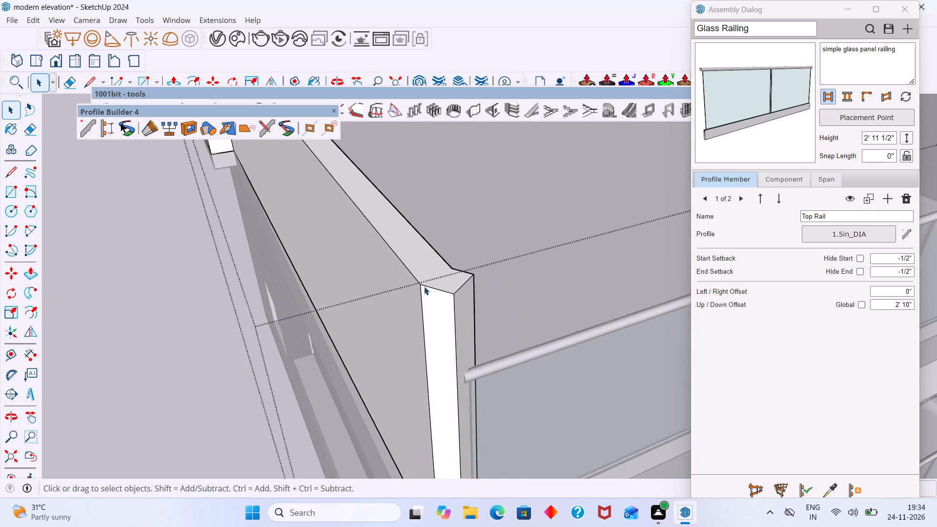
pyautogui.scroll(-7, 424, 286)
pyautogui.moveTo(425, 295); pyautogui.dragTo(395, 286, button='middle')
pyautogui.scroll(-5, 395, 282)
pyautogui.scroll(2, 396, 259)
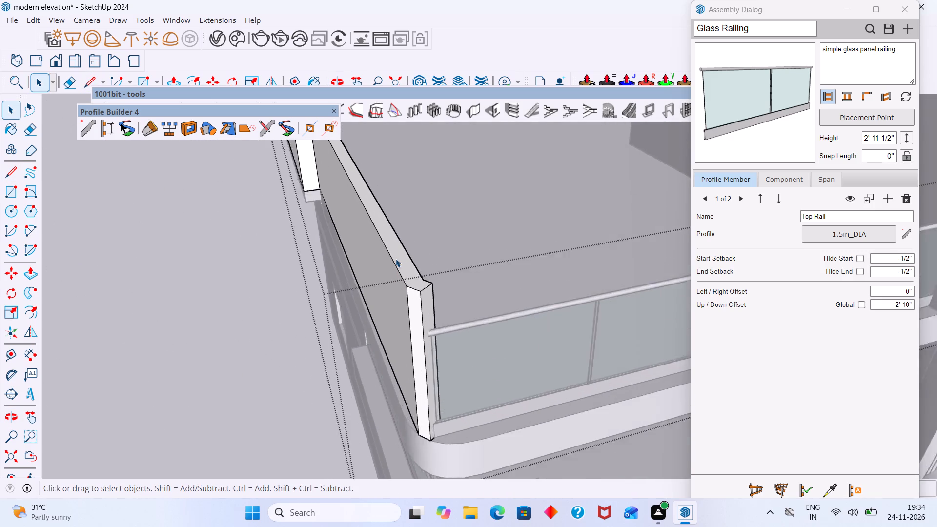
pyautogui.scroll(5, 396, 259)
pyautogui.doubleClick(397, 258)
pyautogui.click(405, 264)
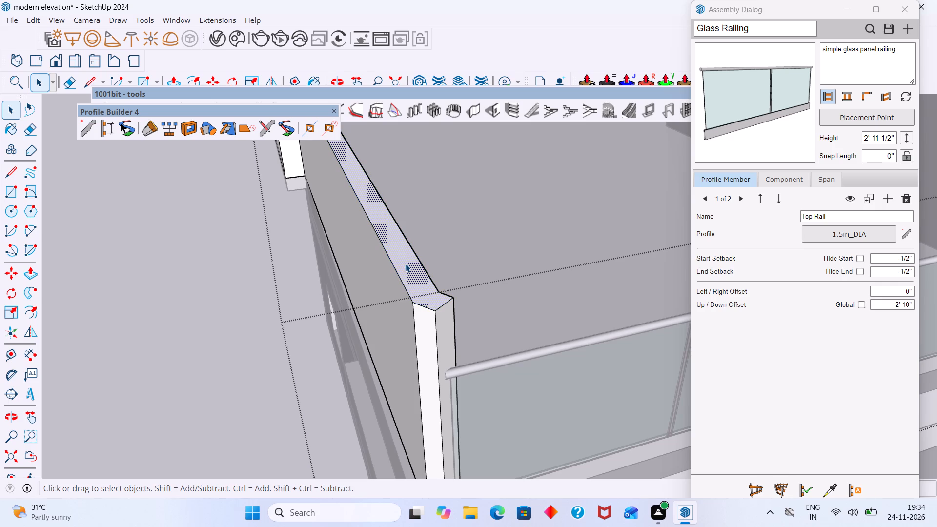
pyautogui.scroll(-14, 406, 264)
pyautogui.keyDown('shift'); pyautogui.moveTo(413, 268); pyautogui.dragTo(408, 387, button='middle'); pyautogui.keyUp('shift')
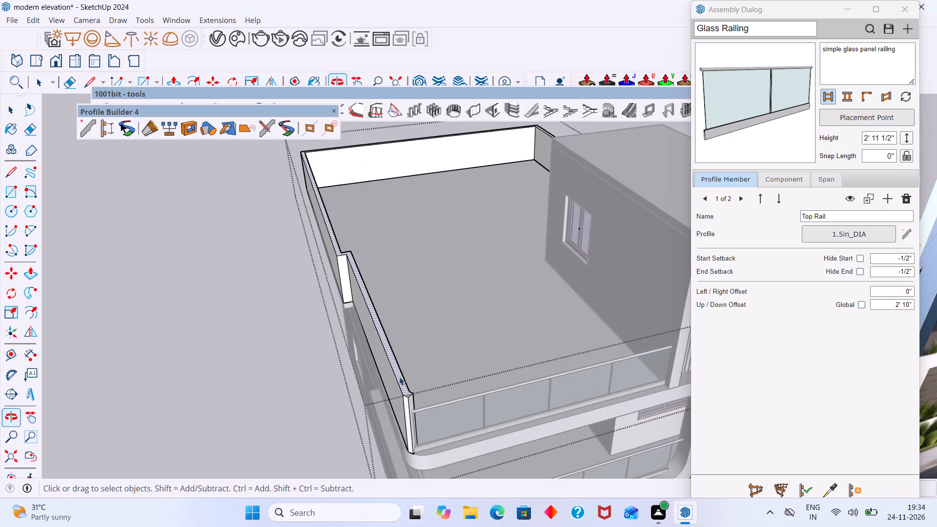
pyautogui.scroll(3, 380, 348)
pyautogui.moveTo(378, 344); pyautogui.dragTo(402, 336, button='middle')
pyautogui.press('l')
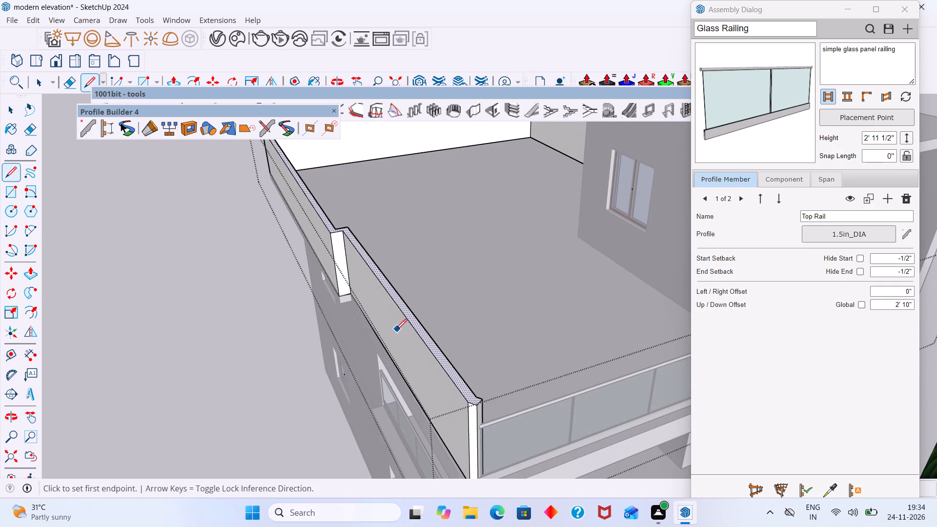
pyautogui.scroll(9, 377, 266)
pyautogui.click(328, 231)
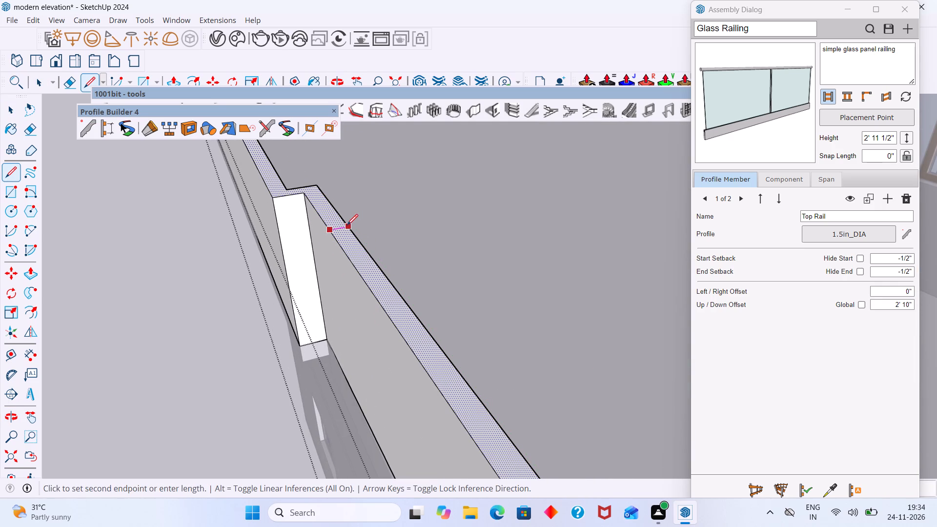
pyautogui.click(351, 223)
pyautogui.press('space')
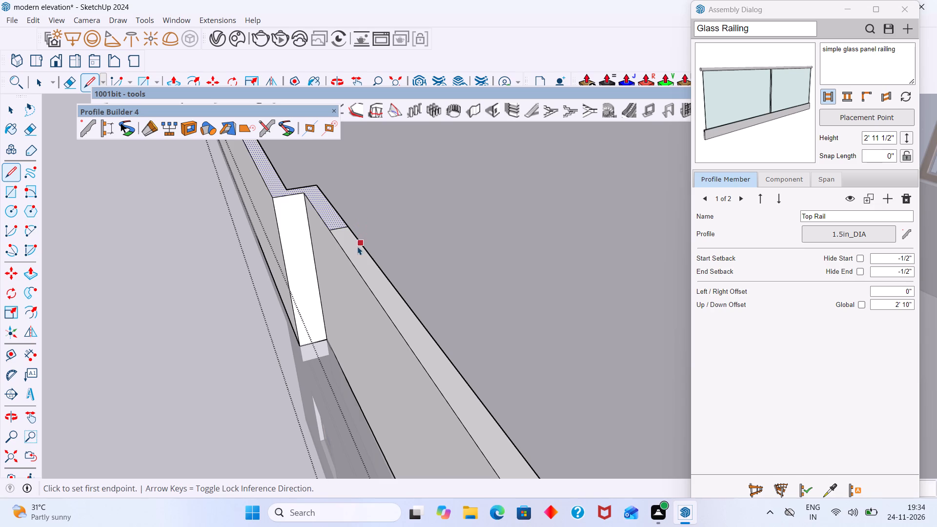
# Push the front section of the side parapet's top face down 4' to the base, removing that stretch, and leave the group.
pyautogui.click(356, 253)
pyautogui.press('p')
pyautogui.click(356, 253)
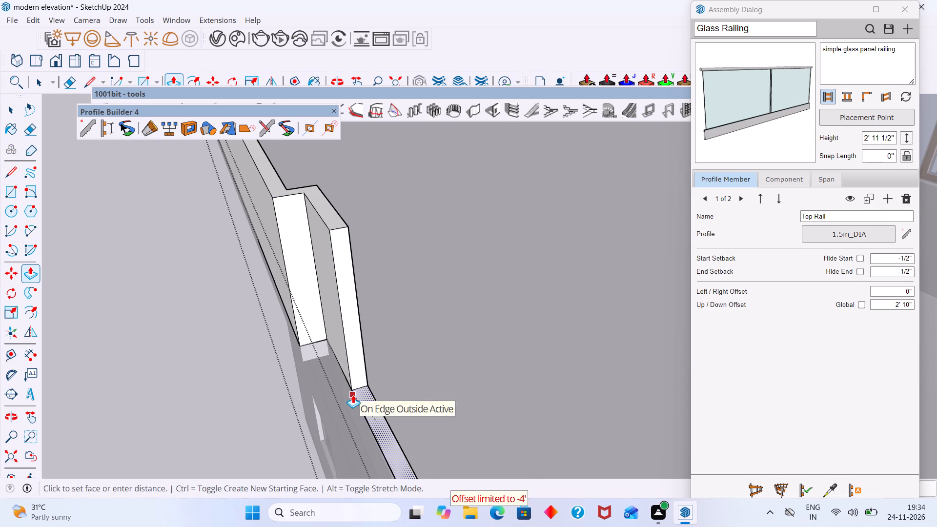
pyautogui.click(353, 395)
pyautogui.press('space')
pyautogui.scroll(-20, 423, 369)
pyautogui.scroll(-1, 423, 369)
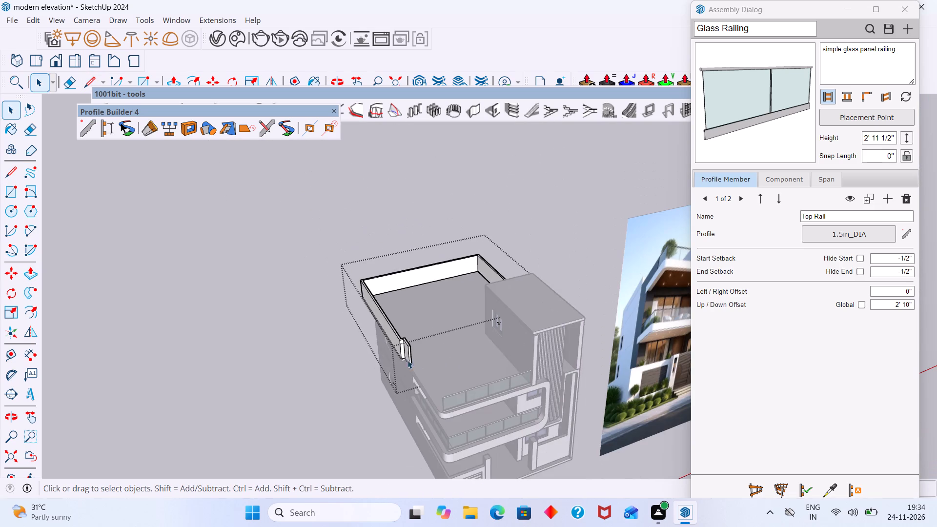
pyautogui.click(281, 394)
# Delete the rooftop glass railing along the front roof edge.
pyautogui.moveTo(425, 358); pyautogui.dragTo(518, 376, button='middle')
pyautogui.scroll(5, 546, 410)
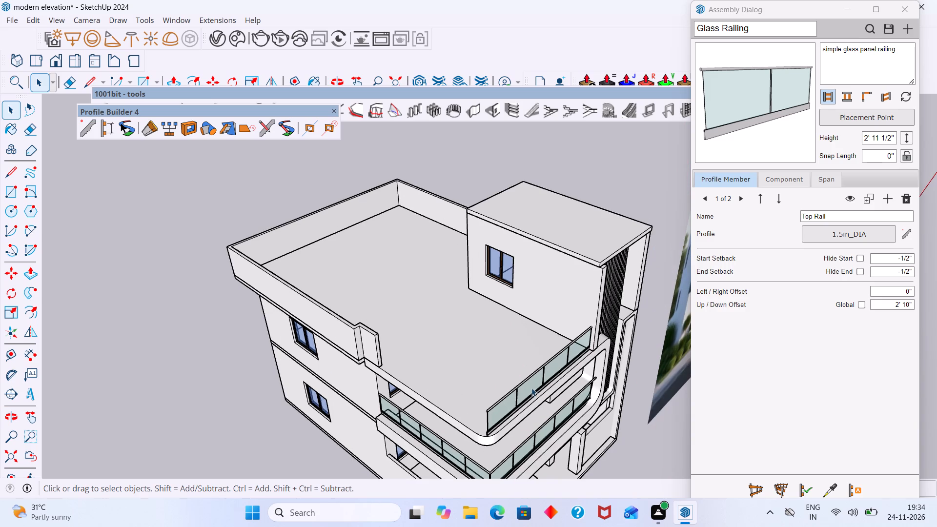
pyautogui.click(527, 382)
pyautogui.press('Delete')
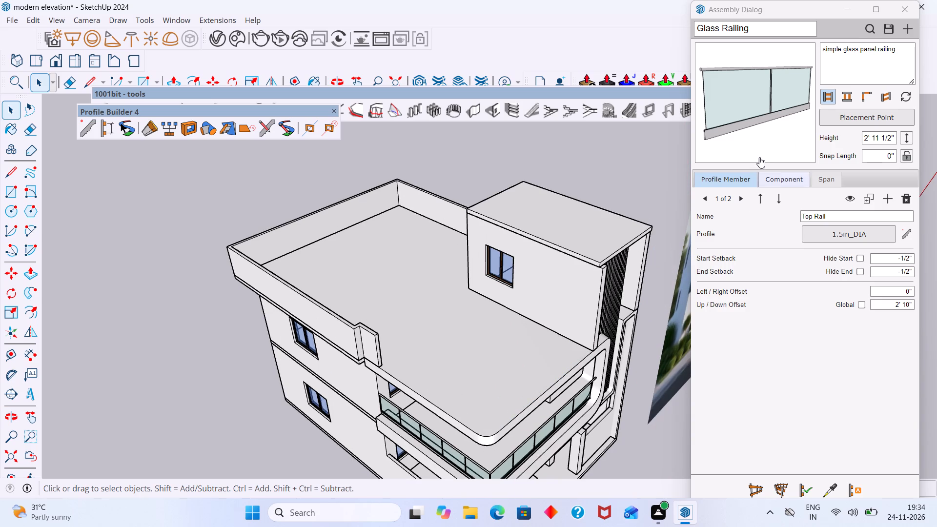
# Build the Glass Railing assembly from the shortened parapet's end base along the side edge, around the front corner, to the rooftop room's wall.
pyautogui.click(757, 489)
pyautogui.scroll(4, 434, 400)
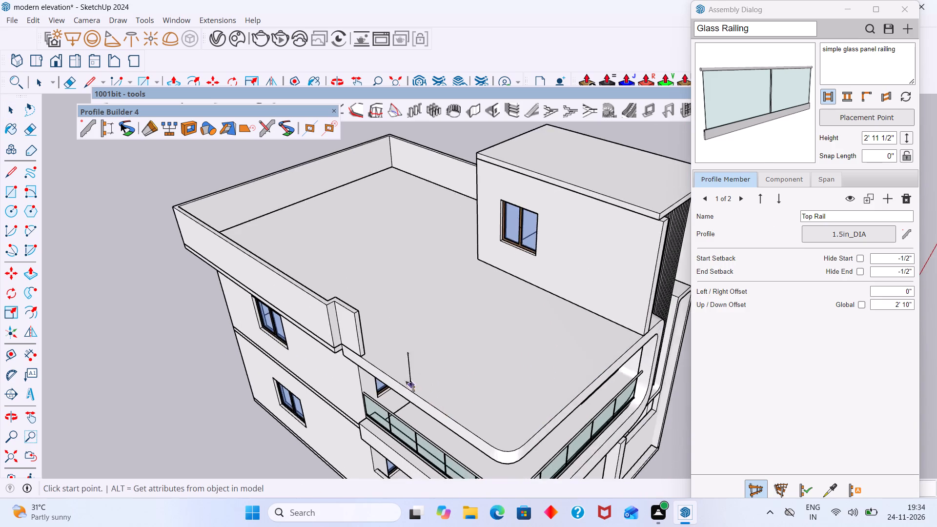
pyautogui.scroll(7, 405, 380)
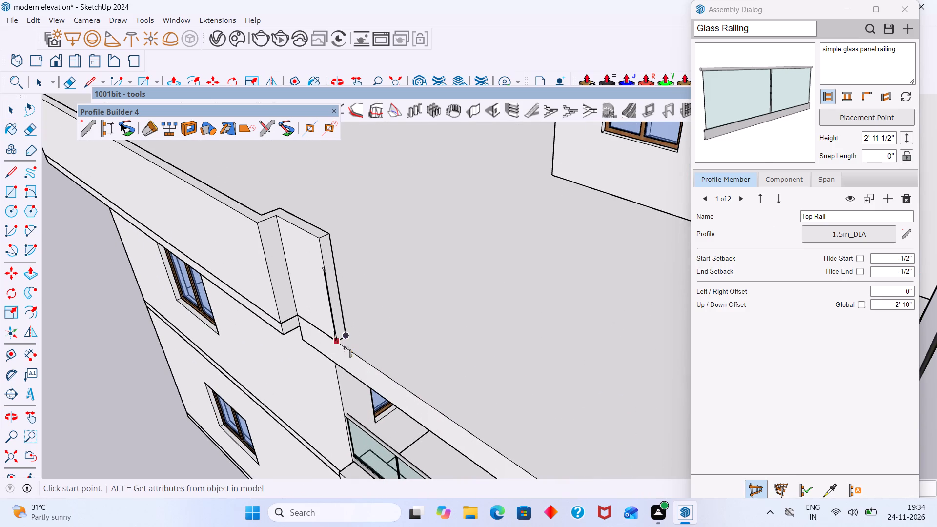
pyautogui.scroll(7, 341, 338)
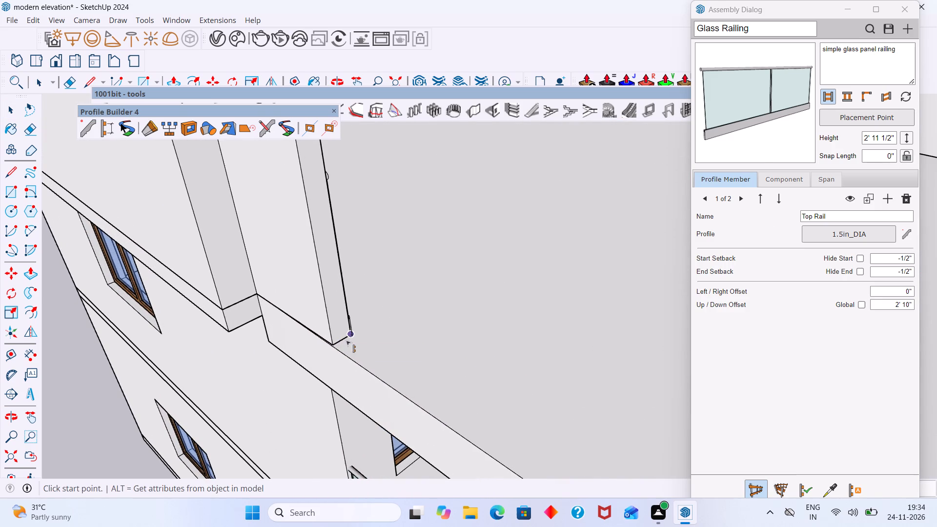
pyautogui.click(342, 340)
pyautogui.scroll(-16, 428, 395)
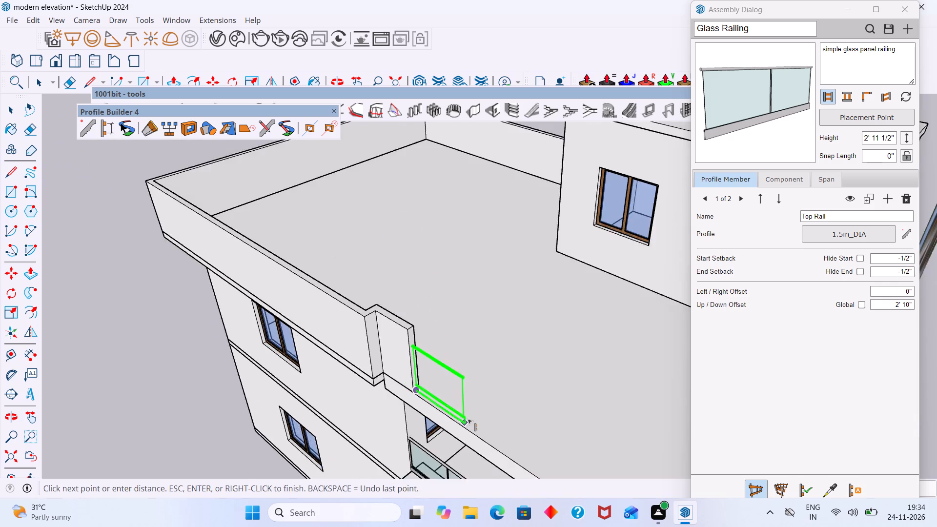
pyautogui.scroll(-7, 467, 419)
pyautogui.moveTo(463, 414); pyautogui.dragTo(336, 314, button='middle')
pyautogui.scroll(3, 389, 346)
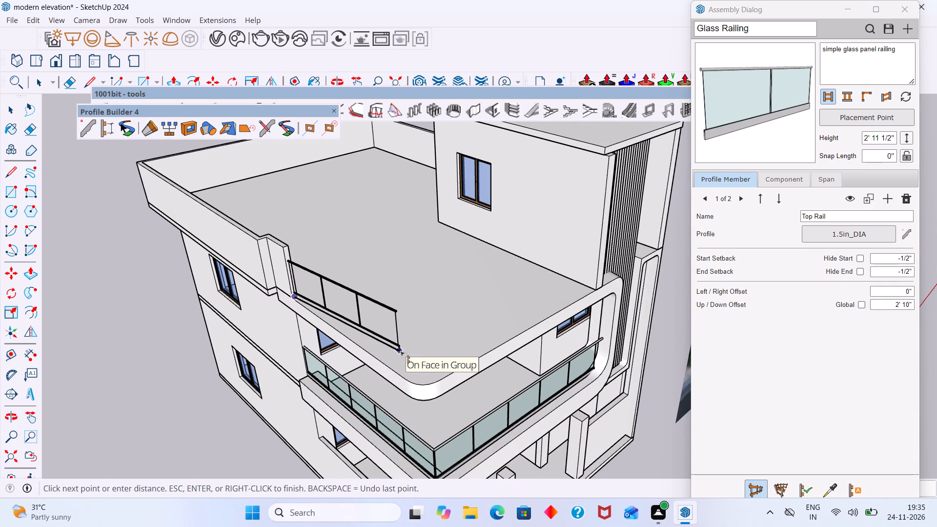
pyautogui.scroll(3, 385, 376)
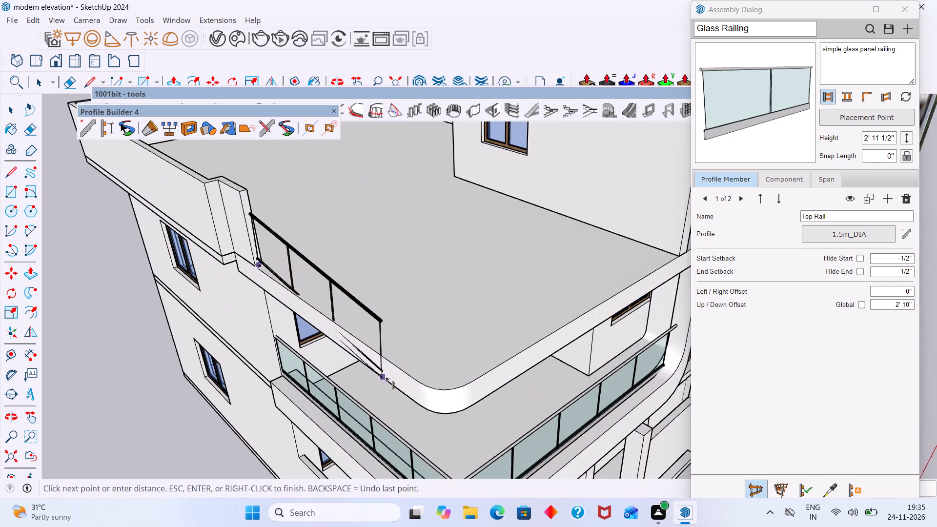
pyautogui.scroll(7, 385, 377)
pyautogui.scroll(5, 480, 396)
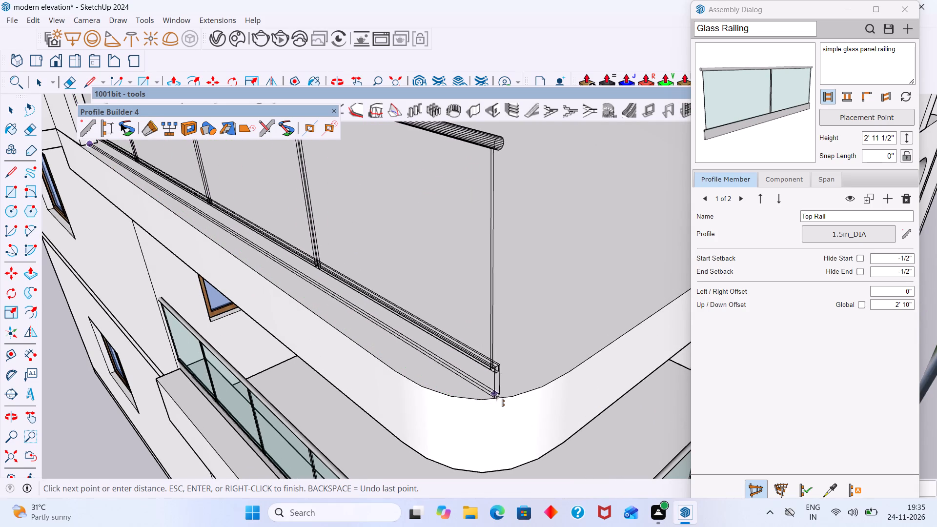
pyautogui.scroll(-7, 498, 395)
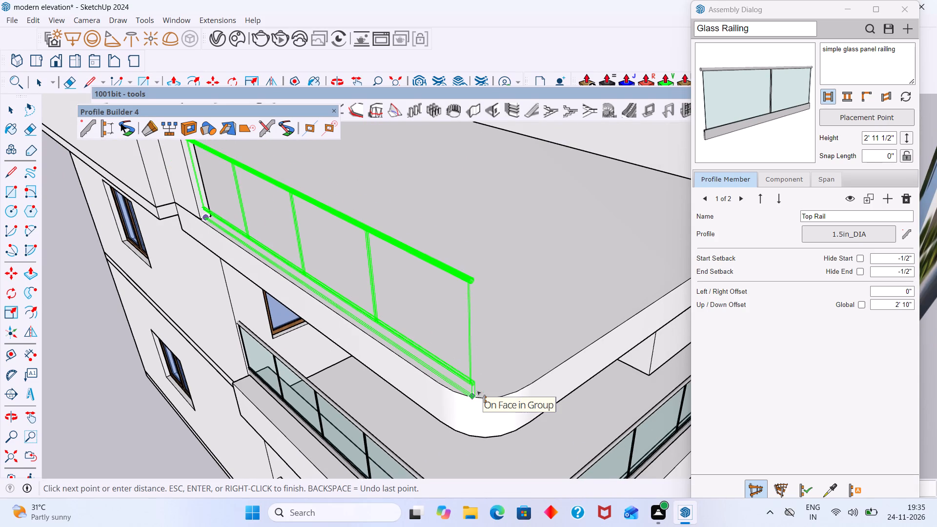
pyautogui.click(476, 390)
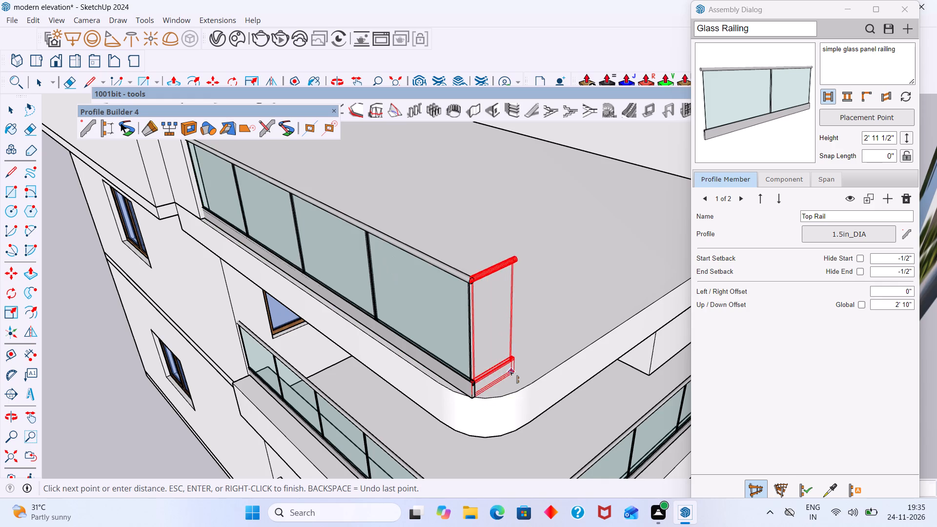
pyautogui.moveTo(499, 369); pyautogui.dragTo(398, 362, button='middle')
pyautogui.scroll(-9, 422, 346)
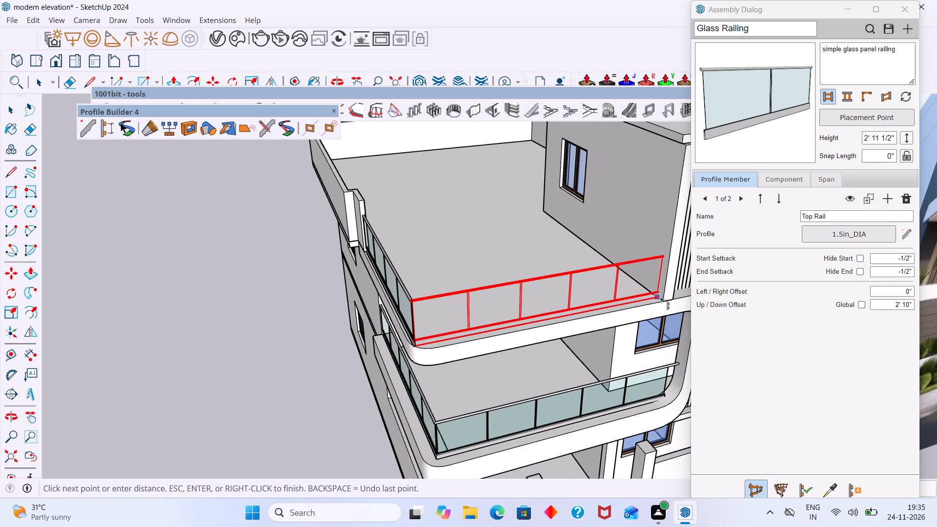
pyautogui.doubleClick(657, 296)
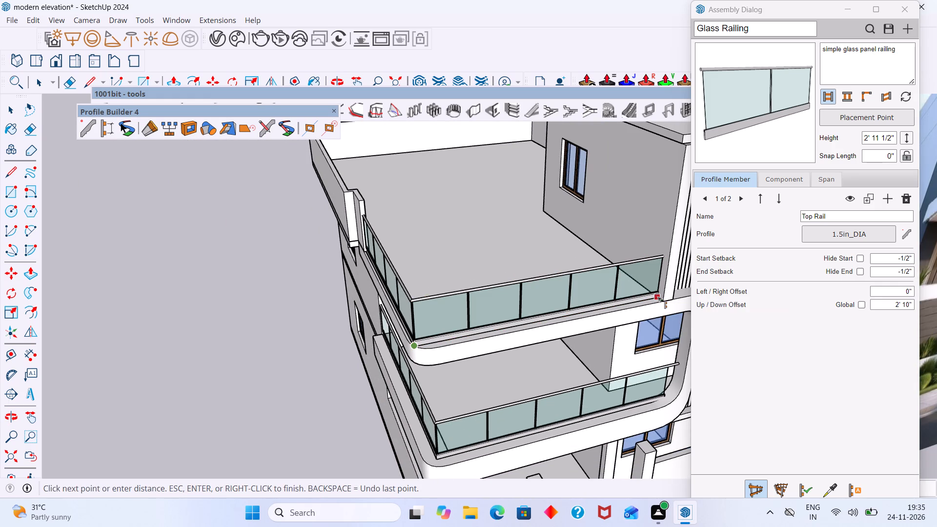
pyautogui.press('space')
# Review the new rooftop railing and the whole house model against the reference image from several angles.
pyautogui.scroll(-3, 629, 290)
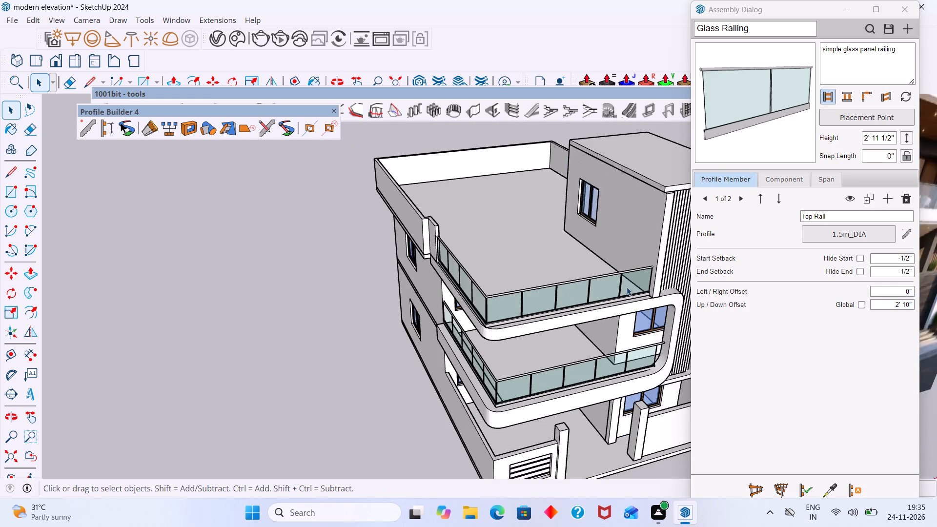
pyautogui.scroll(-3, 627, 287)
pyautogui.moveTo(614, 291); pyautogui.dragTo(477, 301, button='middle')
pyautogui.moveTo(468, 303); pyautogui.dragTo(398, 237, button='middle')
pyautogui.scroll(5, 401, 237)
pyautogui.scroll(-7, 427, 232)
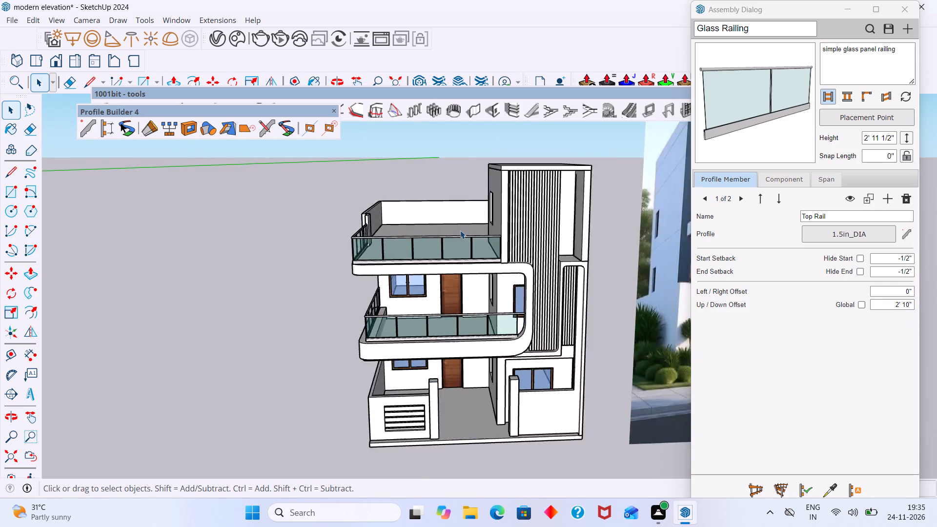
pyautogui.scroll(-7, 460, 230)
pyautogui.moveTo(456, 230); pyautogui.dragTo(534, 231, button='middle')
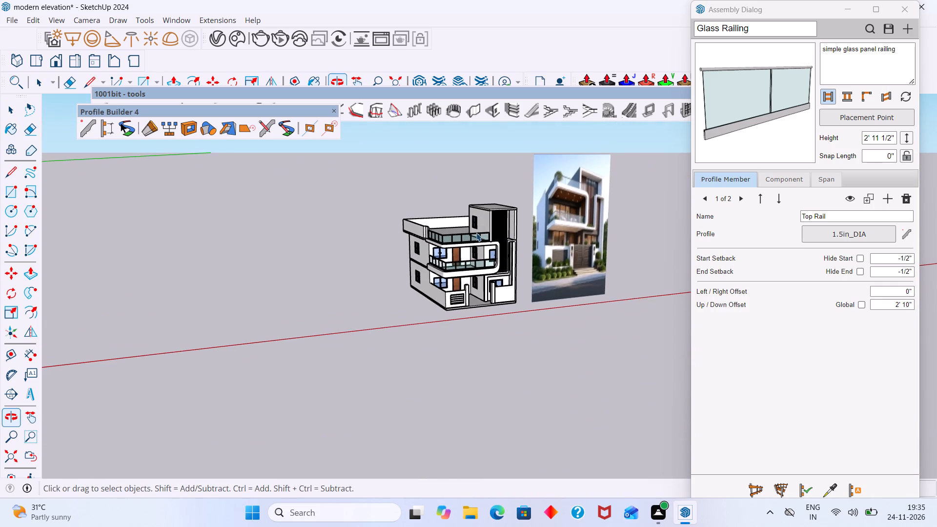
pyautogui.scroll(20, 434, 233)
pyautogui.scroll(10, 434, 233)
pyautogui.scroll(-3, 466, 240)
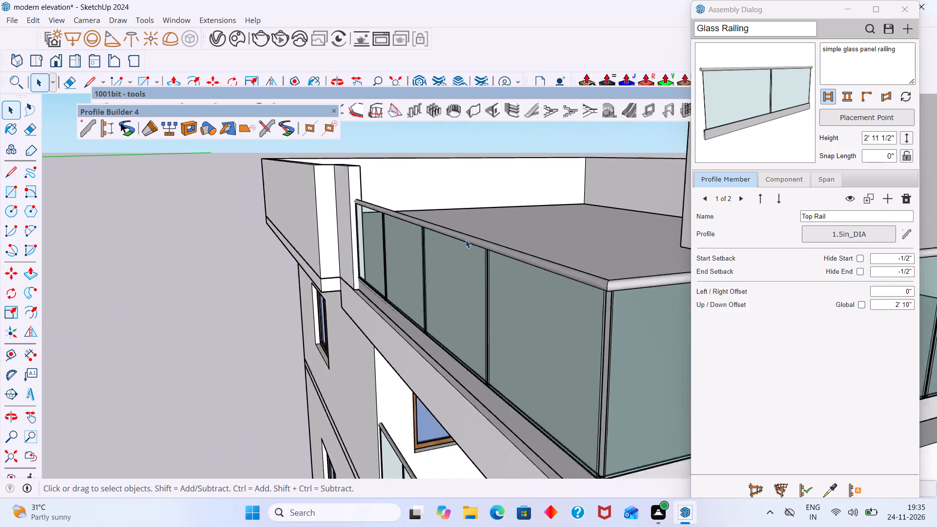
pyautogui.scroll(-20, 466, 240)
pyautogui.scroll(-9, 466, 240)
pyautogui.moveTo(501, 241); pyautogui.dragTo(412, 263, button='middle')
pyautogui.moveTo(414, 275); pyautogui.dragTo(376, 275, button='middle')
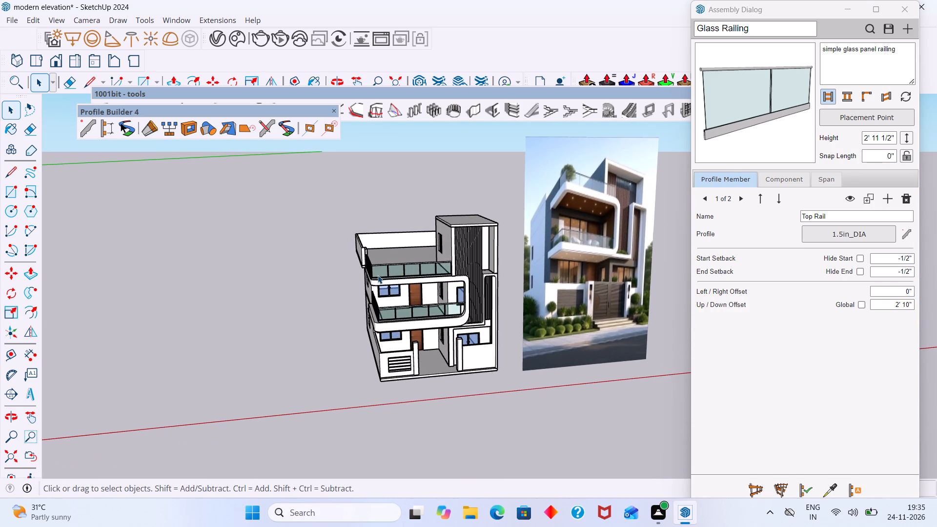
pyautogui.moveTo(446, 299); pyautogui.dragTo(389, 302, button='middle')
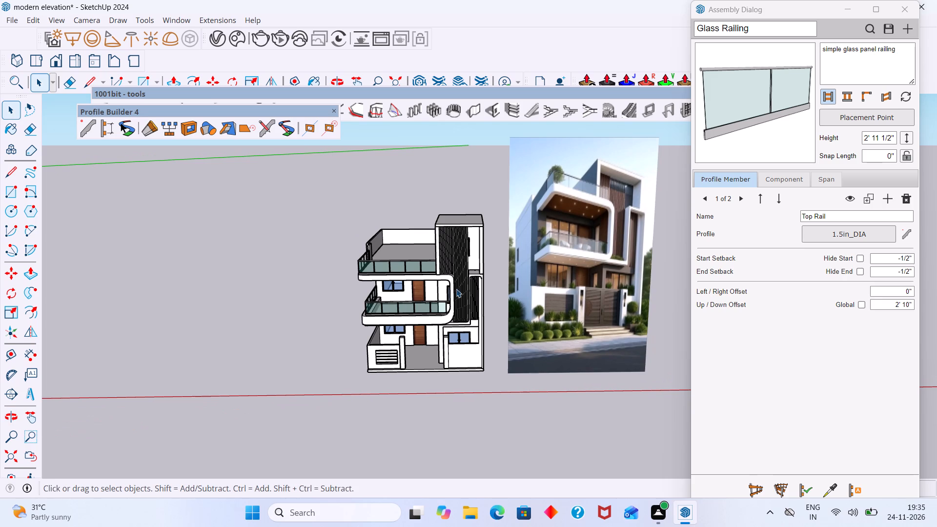
pyautogui.moveTo(391, 306); pyautogui.dragTo(398, 275, button='middle')
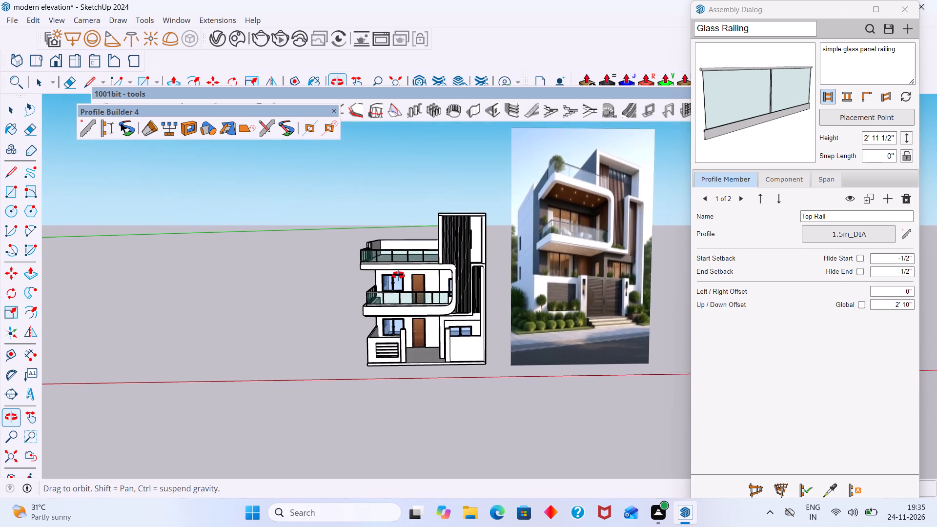
pyautogui.moveTo(398, 275); pyautogui.dragTo(395, 268, button='middle')
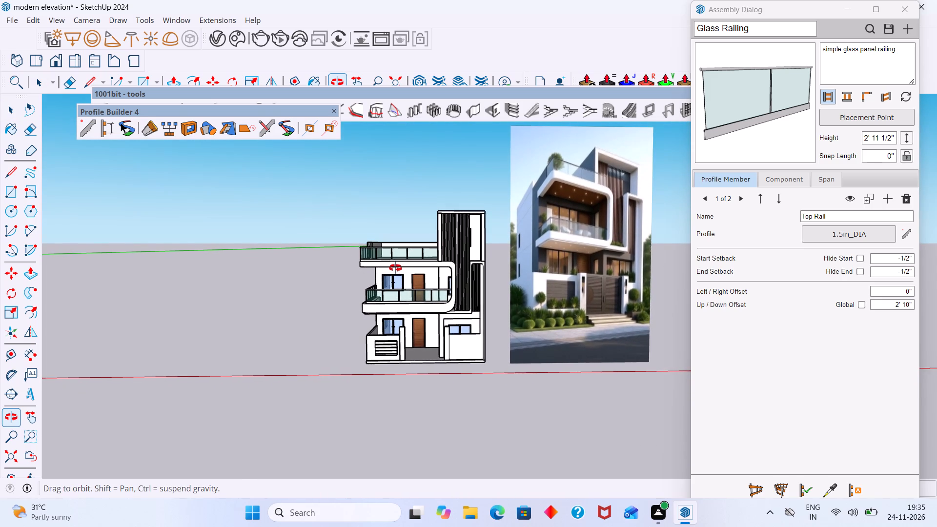
pyautogui.moveTo(395, 268); pyautogui.dragTo(389, 281, button='middle')
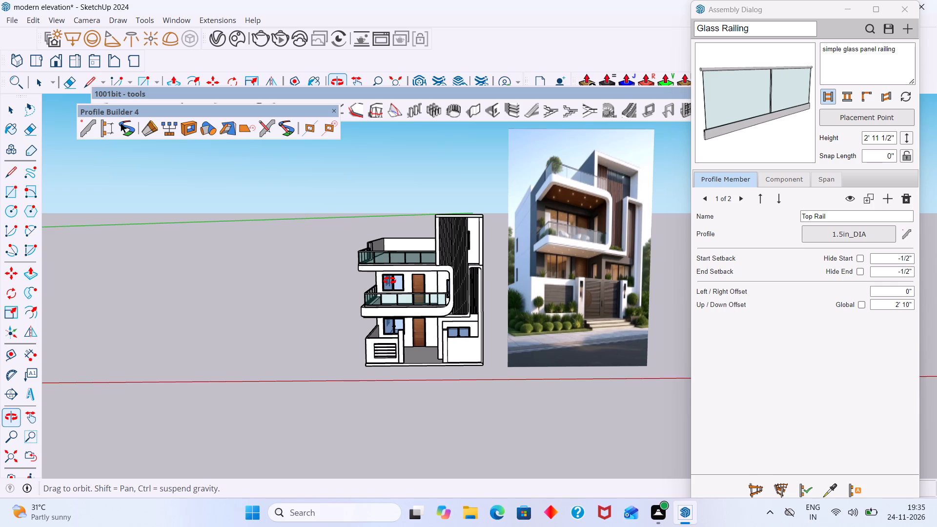
pyautogui.moveTo(389, 281); pyautogui.dragTo(399, 277, button='middle')
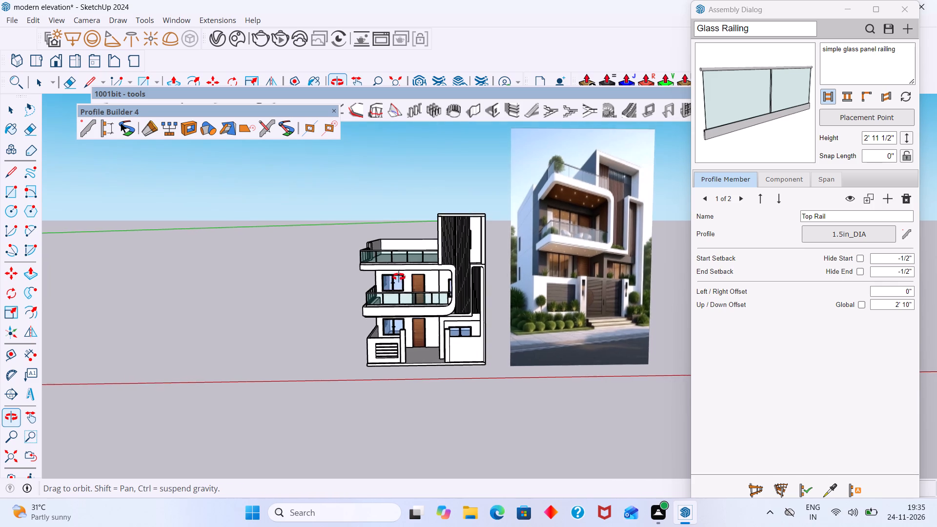
pyautogui.moveTo(399, 277); pyautogui.dragTo(402, 276, button='middle')
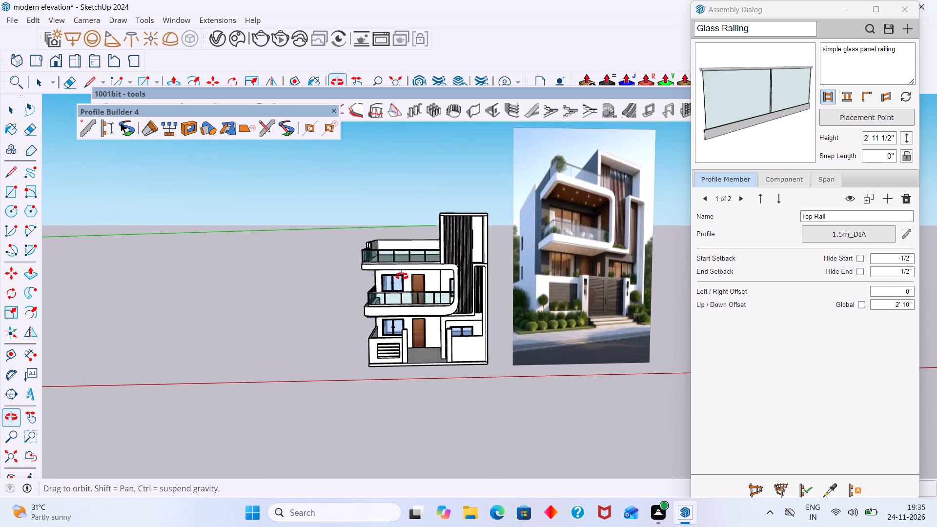
# Delete the ground-floor front window next to the entrance door, behind the boundary wall.
pyautogui.moveTo(402, 276); pyautogui.dragTo(397, 278, button='middle')
pyautogui.scroll(14, 381, 334)
pyautogui.click(392, 314)
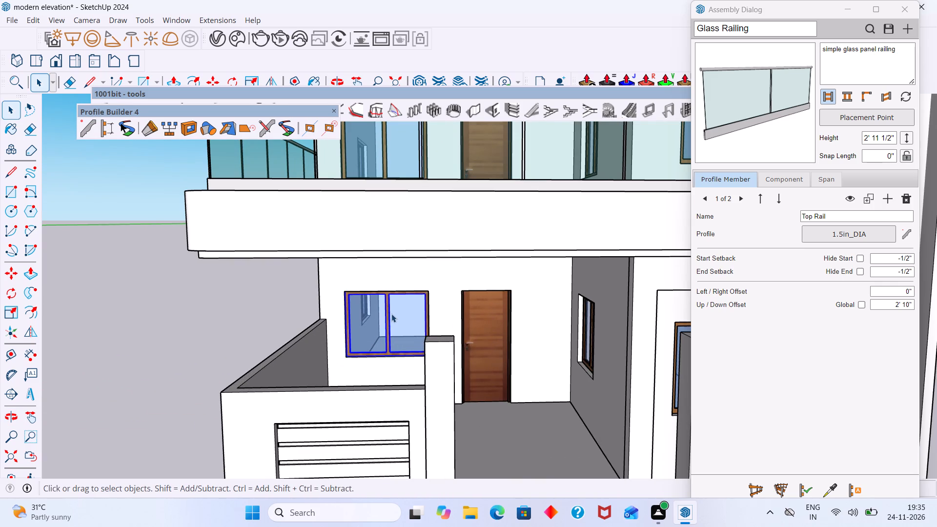
pyautogui.press('Delete')
# Delete the leftover frame lines along the top and the outer side of the ground-floor window opening.
pyautogui.scroll(-3, 395, 311)
pyautogui.moveTo(393, 317); pyautogui.dragTo(404, 333, button='middle')
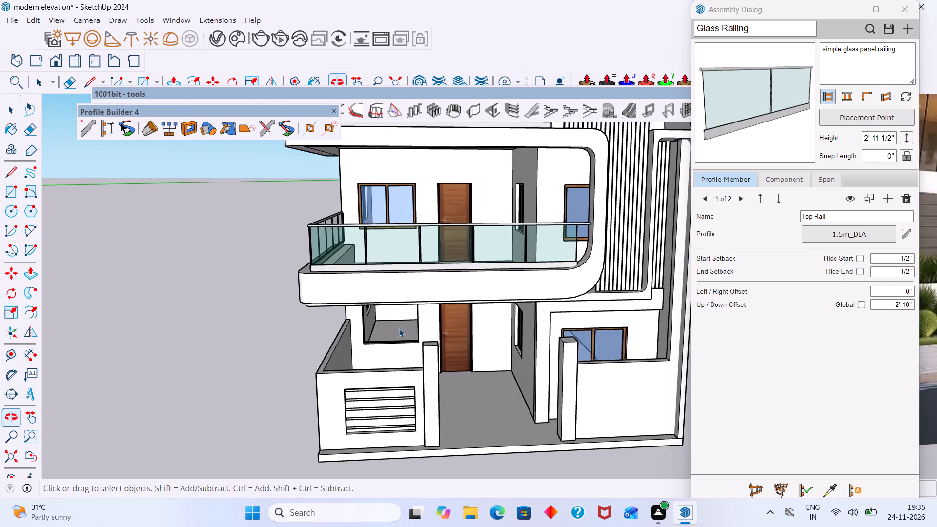
pyautogui.scroll(7, 385, 317)
pyautogui.moveTo(360, 307); pyautogui.dragTo(328, 286, button='middle')
pyautogui.scroll(1, 323, 289)
pyautogui.scroll(-1, 331, 289)
pyautogui.moveTo(380, 285); pyautogui.dragTo(436, 271, button='middle')
pyautogui.scroll(-16, 436, 271)
pyautogui.click(14, 460)
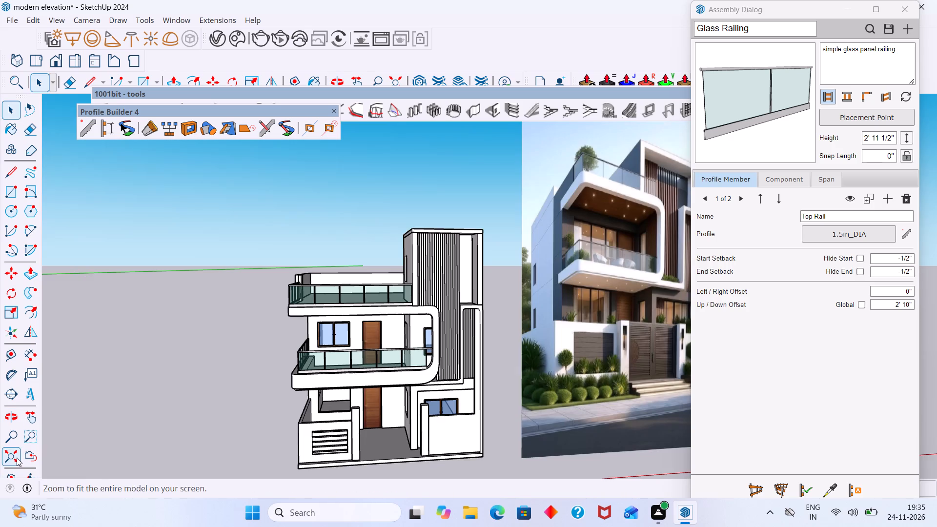
pyautogui.moveTo(293, 372); pyautogui.dragTo(318, 365, button='middle')
pyautogui.scroll(5, 334, 377)
pyautogui.moveTo(322, 406); pyautogui.dragTo(315, 383, button='middle')
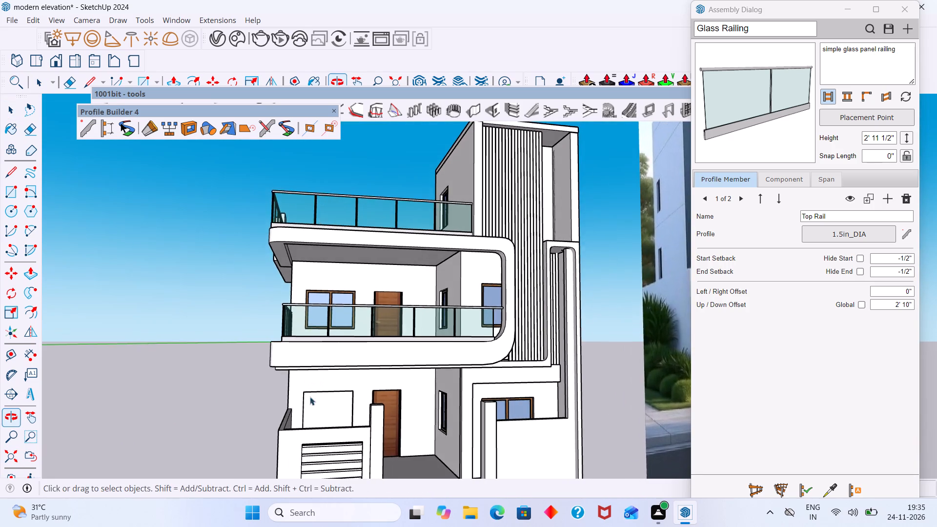
pyautogui.scroll(3, 310, 397)
pyautogui.moveTo(315, 391); pyautogui.dragTo(280, 363, button='middle')
pyautogui.scroll(9, 295, 374)
pyautogui.moveTo(297, 380); pyautogui.dragTo(286, 358, button='middle')
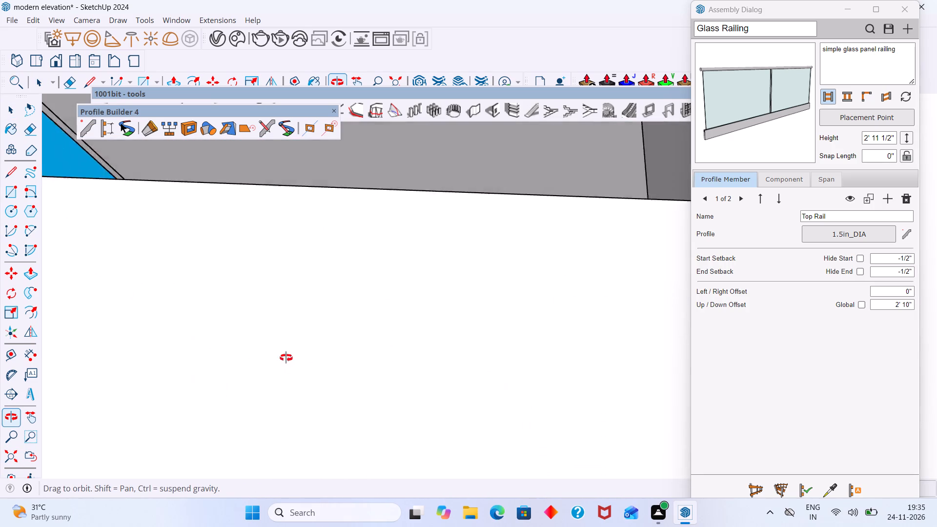
pyautogui.moveTo(286, 358); pyautogui.dragTo(288, 384, button='middle')
pyautogui.scroll(8, 300, 409)
pyautogui.moveTo(268, 379); pyautogui.dragTo(269, 365, button='middle')
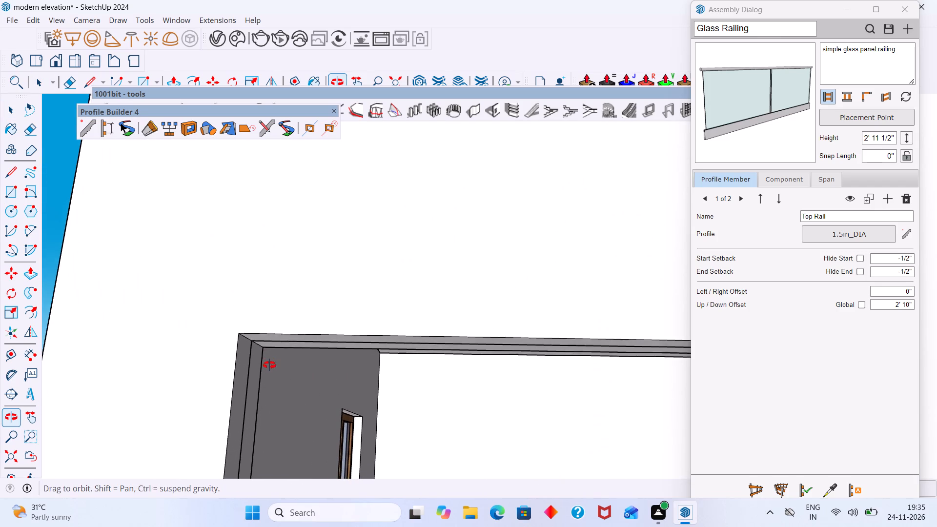
pyautogui.moveTo(269, 365); pyautogui.dragTo(266, 358, button='middle')
pyautogui.scroll(3, 258, 342)
pyautogui.click(254, 326)
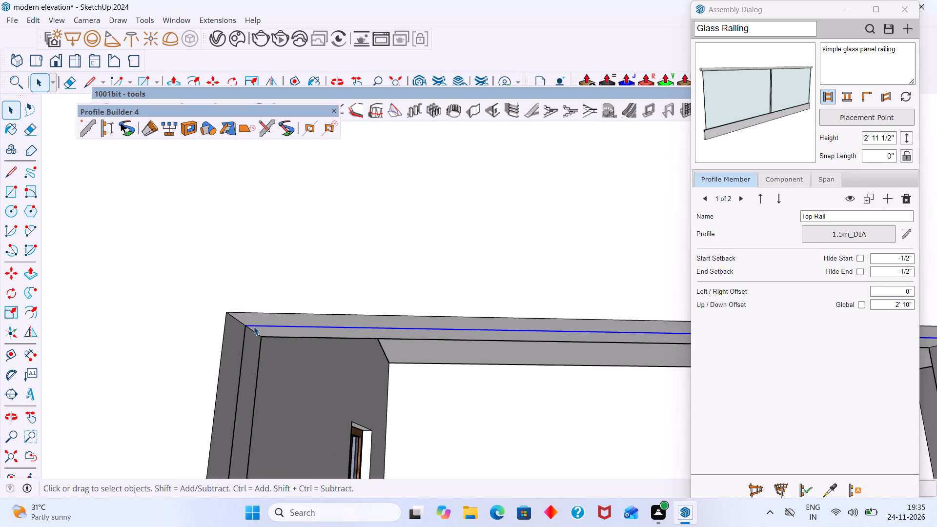
pyautogui.press('Delete')
pyautogui.click(244, 338)
pyautogui.press('Delete')
# Erase the leftover frame lines along the door side and the bottom of the ground-floor window opening.
pyautogui.scroll(-9, 264, 340)
pyautogui.moveTo(434, 356); pyautogui.dragTo(462, 360, button='middle')
pyautogui.press('e')
pyautogui.scroll(3, 554, 381)
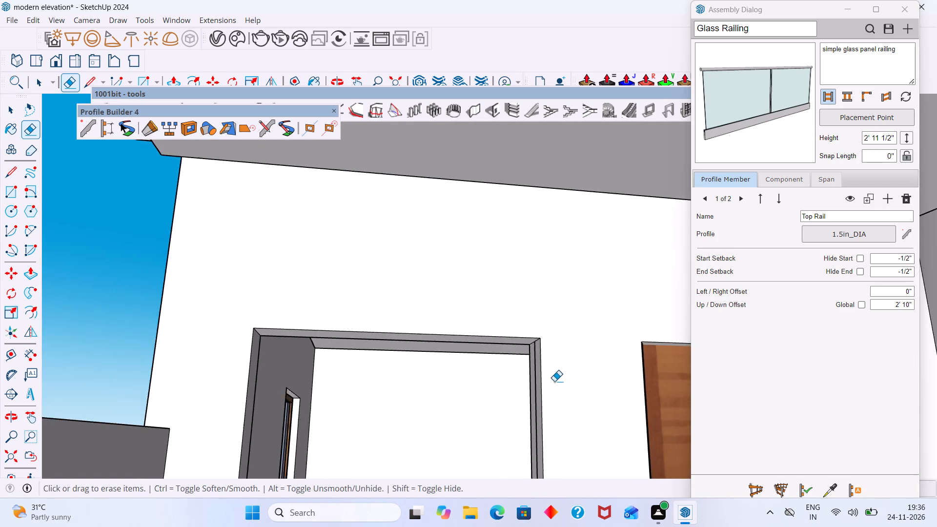
pyautogui.scroll(7, 554, 381)
pyautogui.click(528, 352)
pyautogui.scroll(-17, 528, 349)
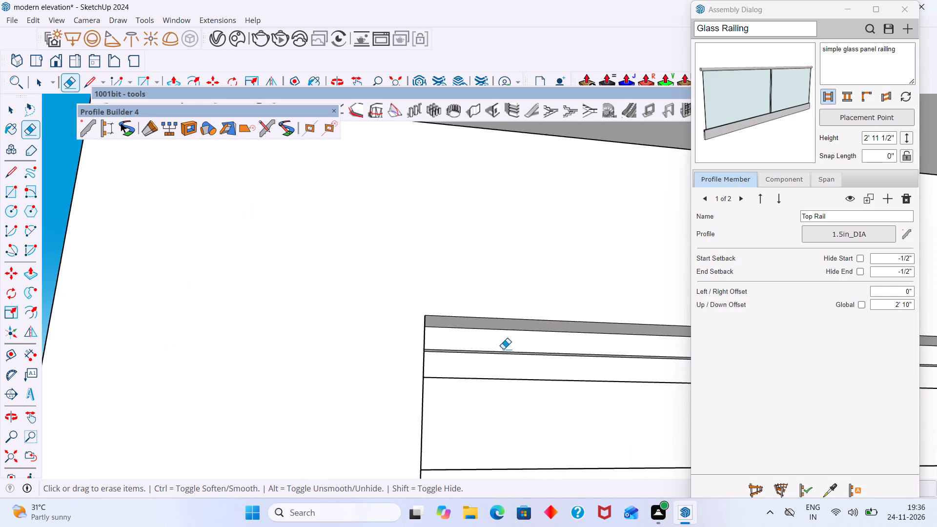
pyautogui.scroll(-1, 503, 349)
pyautogui.scroll(-20, 499, 358)
pyautogui.scroll(-4, 499, 358)
pyautogui.moveTo(514, 334); pyautogui.dragTo(505, 403, button='middle')
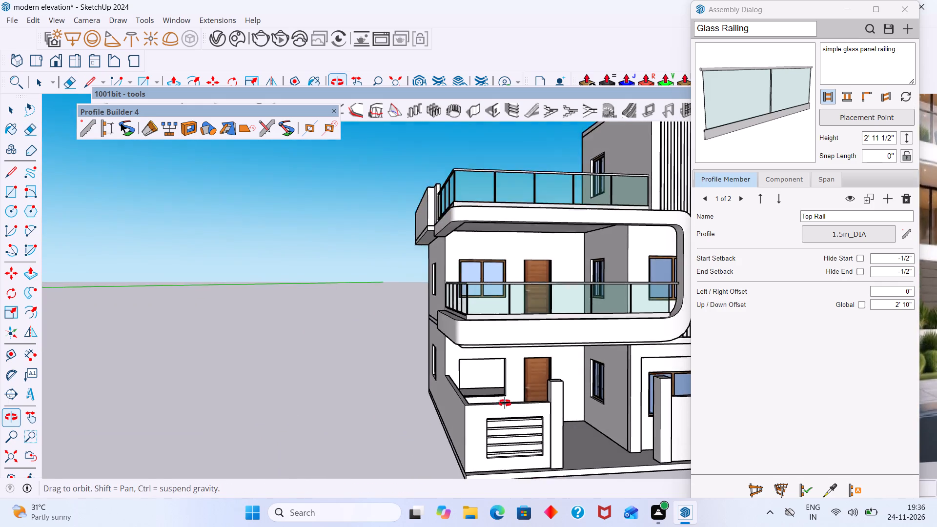
pyautogui.moveTo(505, 403); pyautogui.dragTo(503, 403, button='middle')
pyautogui.scroll(16, 497, 395)
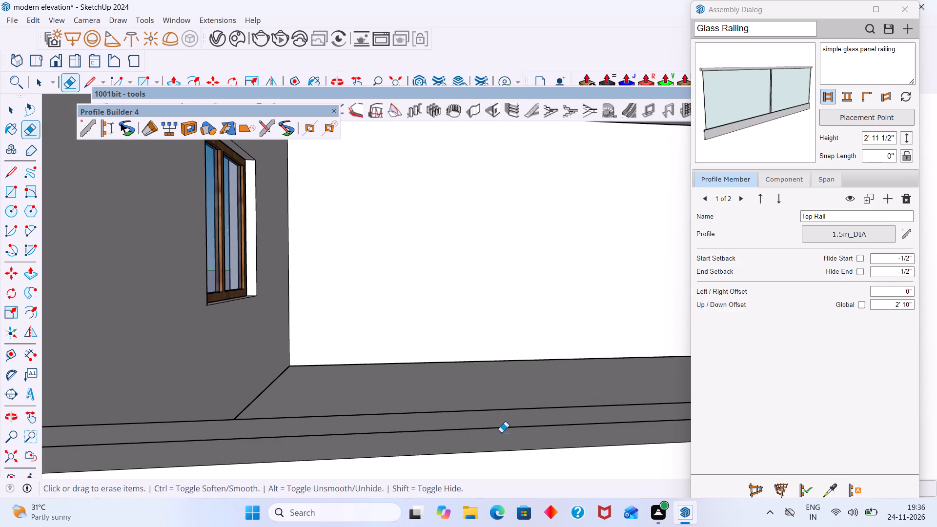
pyautogui.click(503, 429)
pyautogui.scroll(-17, 503, 429)
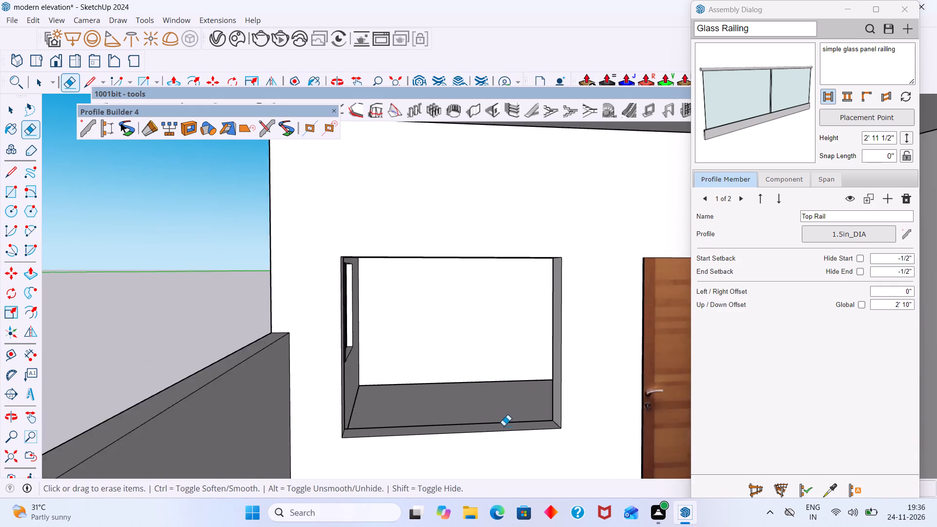
pyautogui.scroll(-9, 504, 426)
pyautogui.press('space')
# Open the ground-floor wall group, push the front window opening's sill face down to make the opening taller, and leave the group.
pyautogui.moveTo(518, 424); pyautogui.dragTo(502, 406, button='middle')
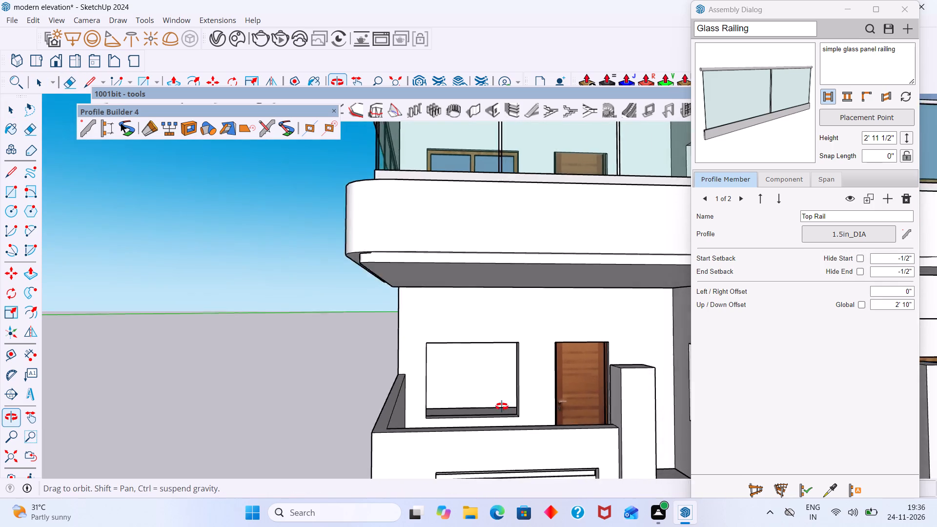
pyautogui.moveTo(502, 406); pyautogui.dragTo(487, 426, button='middle')
pyautogui.moveTo(473, 423); pyautogui.dragTo(473, 443, button='middle')
pyautogui.scroll(7, 467, 444)
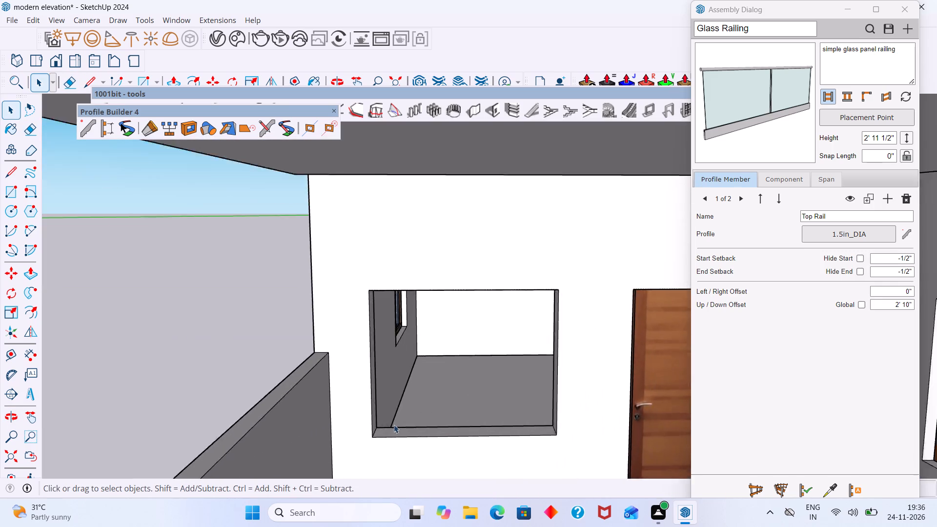
pyautogui.scroll(4, 394, 425)
pyautogui.moveTo(434, 424); pyautogui.dragTo(440, 452, button='middle')
pyautogui.moveTo(440, 452); pyautogui.dragTo(446, 437, button='middle')
pyautogui.scroll(-7, 448, 436)
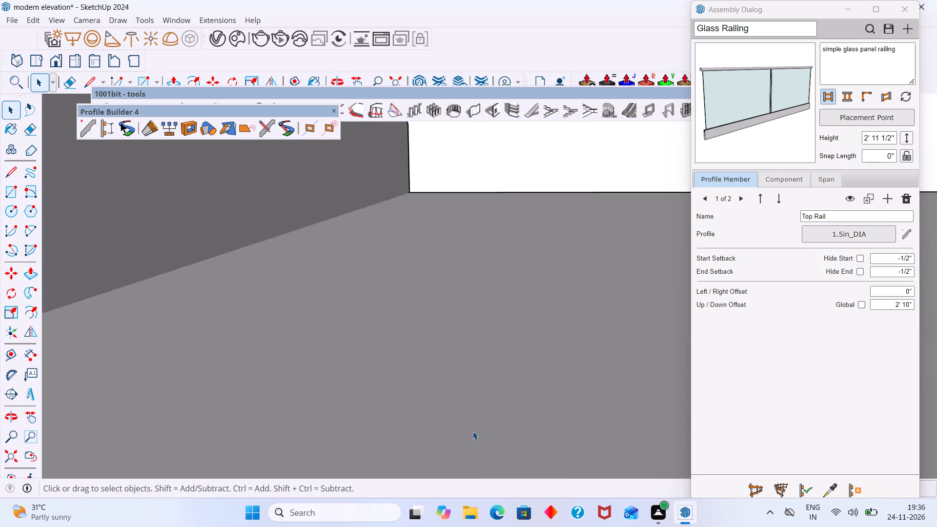
pyautogui.scroll(-4, 473, 431)
pyautogui.click(15, 454)
pyautogui.scroll(-2, 65, 434)
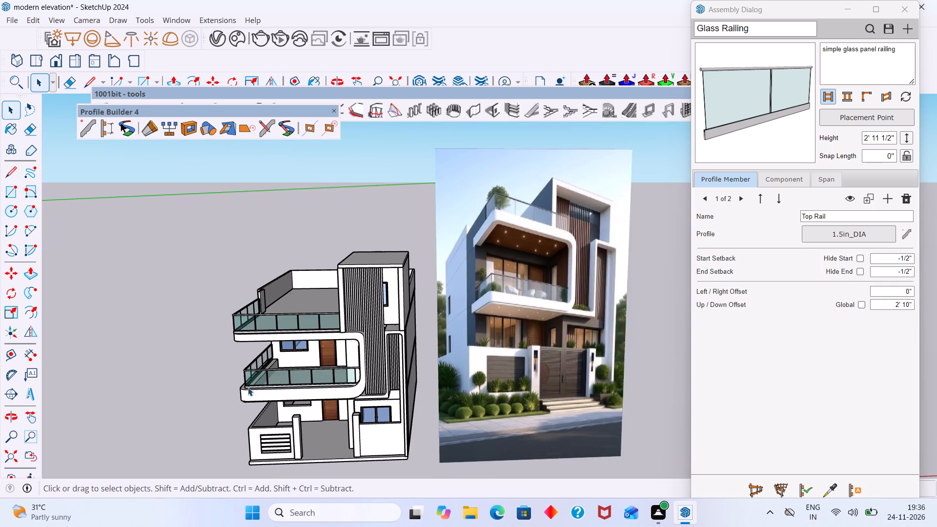
pyautogui.scroll(20, 269, 385)
pyautogui.scroll(2, 269, 385)
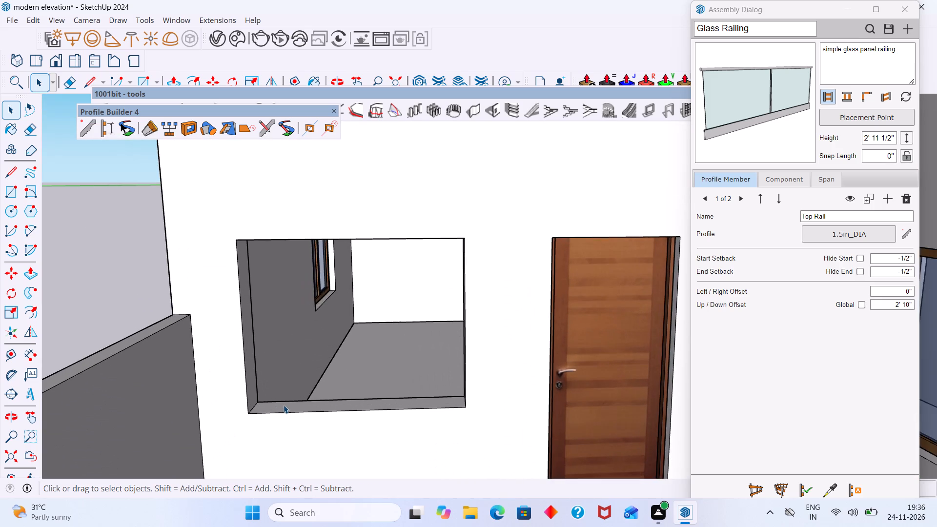
pyautogui.click(284, 405)
pyautogui.scroll(3, 288, 405)
pyautogui.moveTo(291, 407); pyautogui.dragTo(293, 425, button='middle')
pyautogui.doubleClick(318, 431)
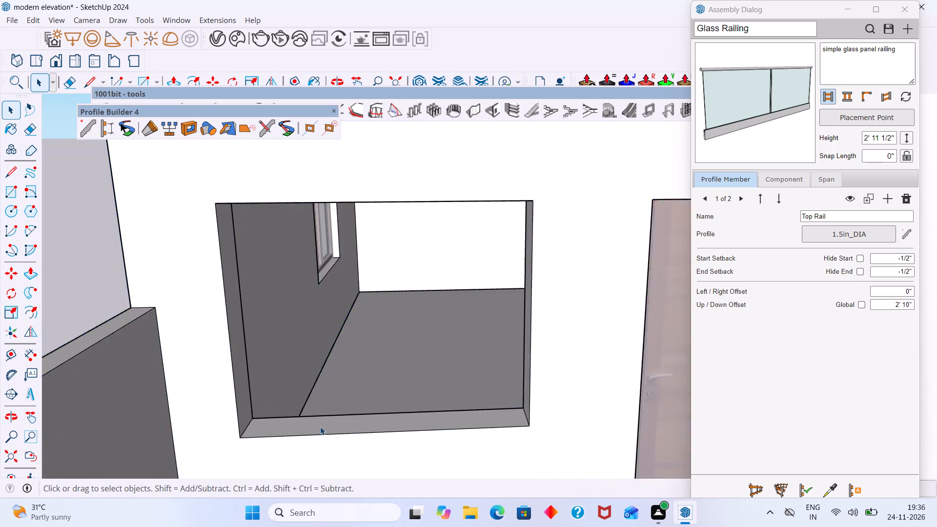
pyautogui.scroll(3, 320, 426)
pyautogui.click(320, 426)
pyautogui.press('p')
pyautogui.click(320, 426)
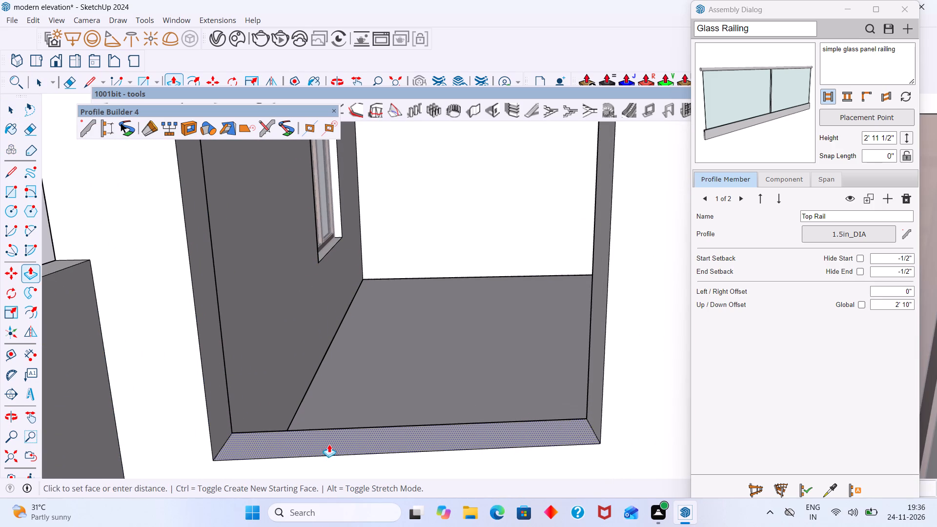
pyautogui.scroll(-20, 329, 444)
pyautogui.scroll(-5, 329, 444)
pyautogui.click(15, 455)
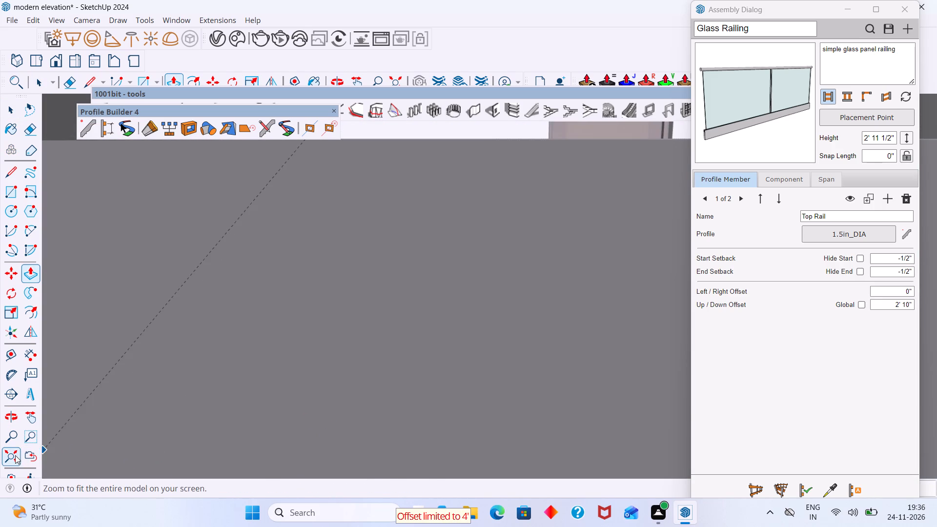
pyautogui.scroll(-5, 232, 396)
pyautogui.scroll(11, 294, 404)
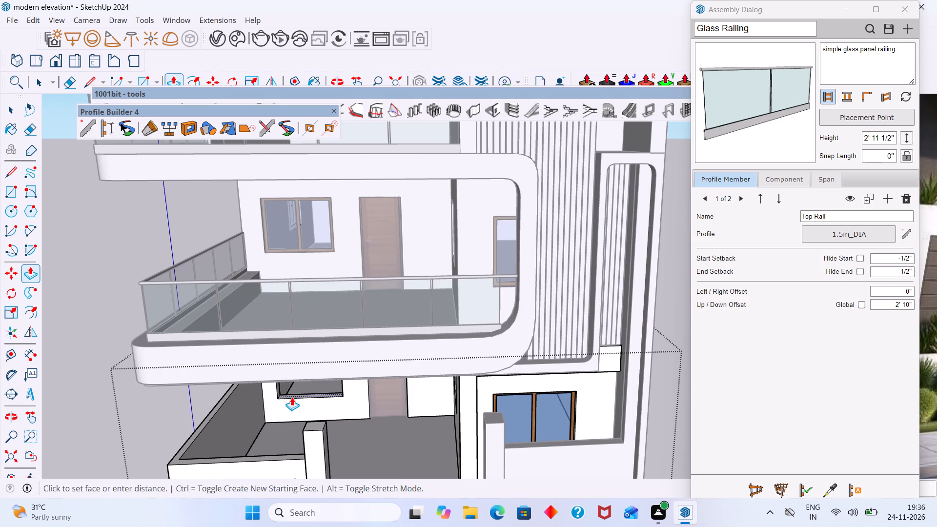
pyautogui.click(292, 397)
pyautogui.moveTo(302, 390); pyautogui.dragTo(288, 332, button='middle')
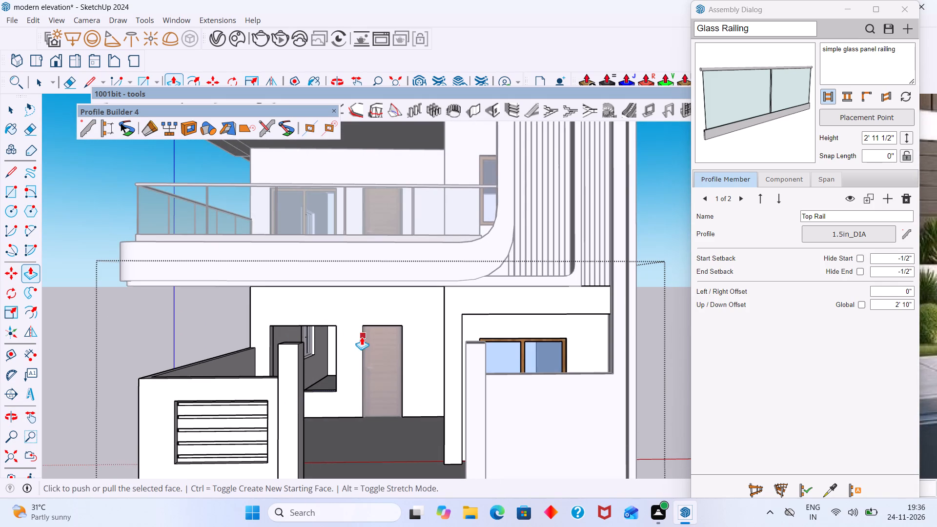
pyautogui.press('space')
pyautogui.moveTo(366, 334); pyautogui.dragTo(340, 324, button='middle')
pyautogui.scroll(-7, 337, 325)
pyautogui.click(408, 442)
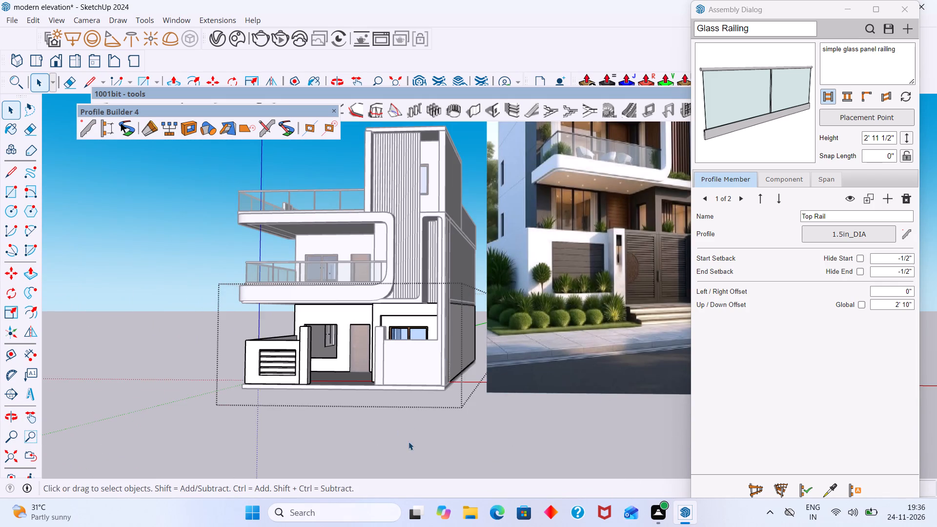
# Delete the first-floor front window next to the balcony door.
pyautogui.moveTo(335, 295); pyautogui.dragTo(339, 339, button='middle')
pyautogui.scroll(3, 312, 264)
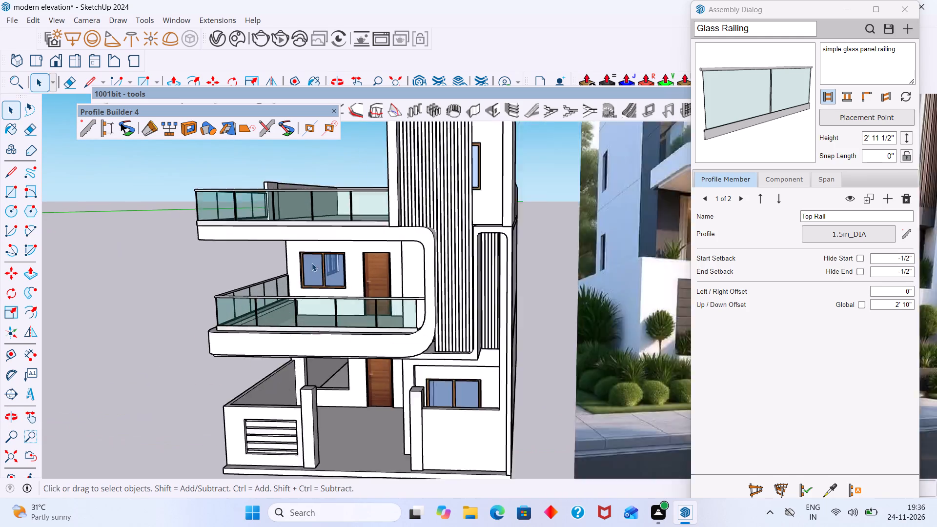
pyautogui.scroll(4, 312, 263)
pyautogui.click(339, 262)
pyautogui.press('Delete')
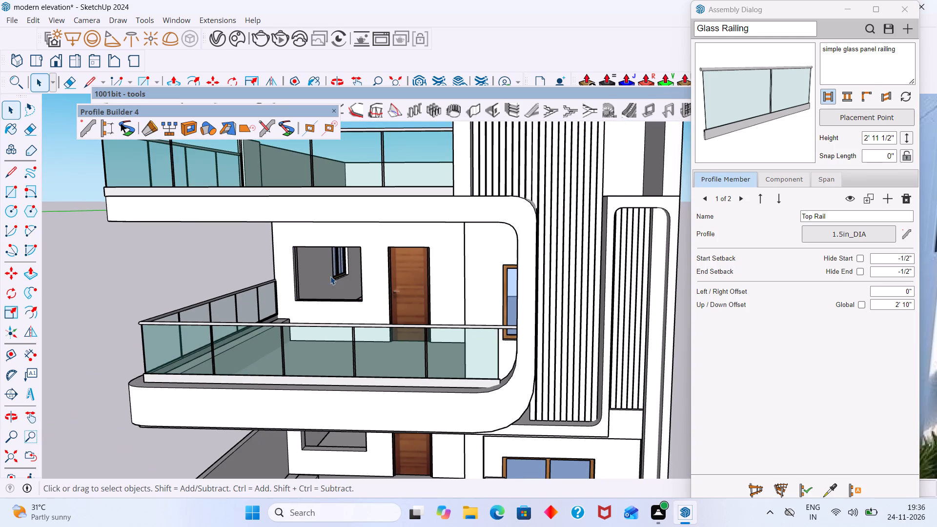
# Erase the leftover frame lines along the bottom and the door side of the first-floor window opening.
pyautogui.moveTo(330, 276); pyautogui.dragTo(434, 306, button='middle')
pyautogui.scroll(13, 383, 326)
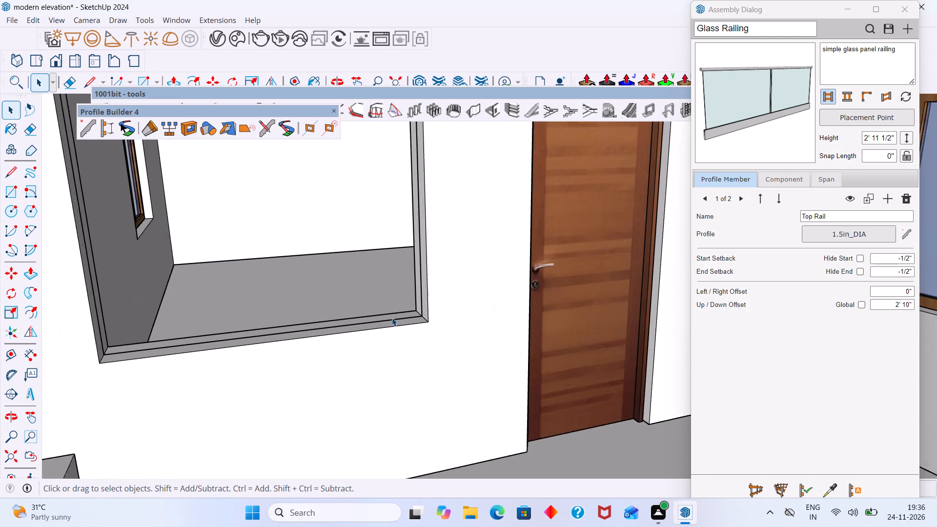
pyautogui.scroll(1, 392, 318)
pyautogui.press('e')
pyautogui.click(399, 319)
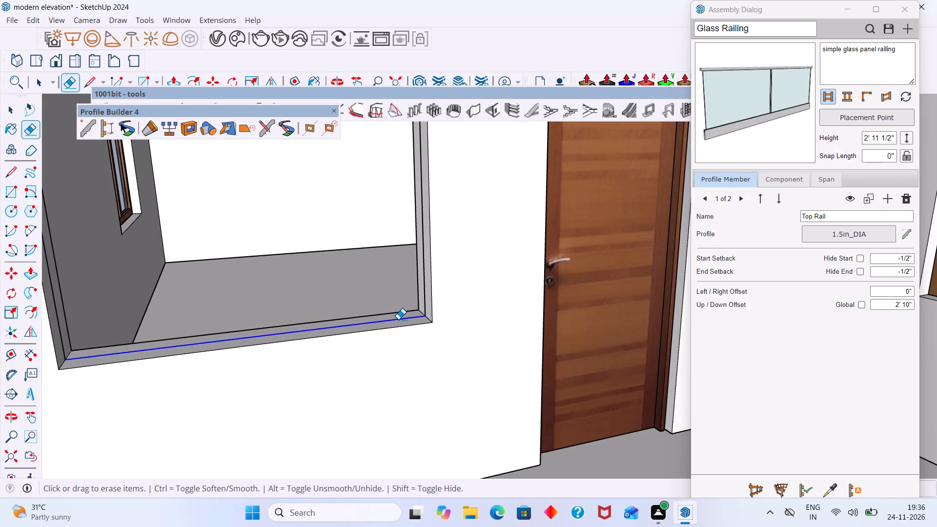
pyautogui.click(423, 298)
# Erase the leftover frame lines along the outer side and the top of the first-floor window opening.
pyautogui.scroll(-5, 416, 295)
pyautogui.moveTo(346, 289); pyautogui.dragTo(280, 289, button='middle')
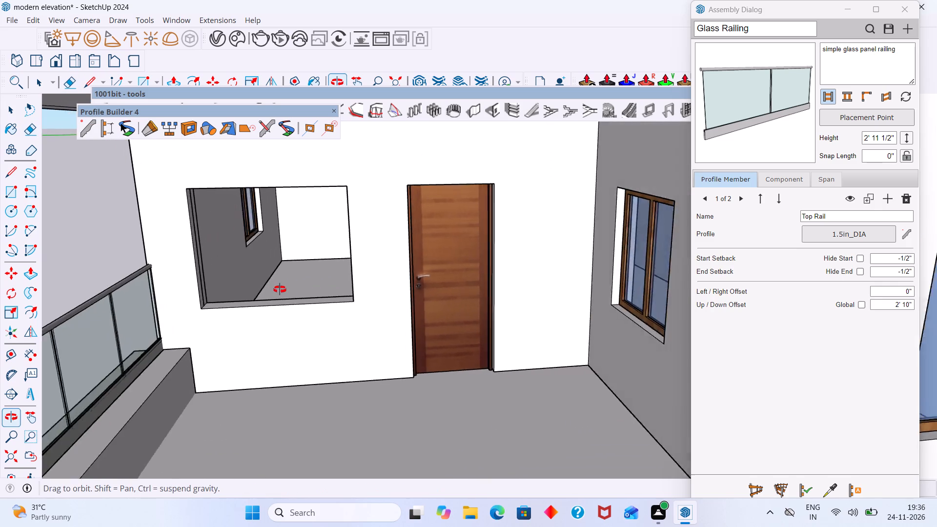
pyautogui.moveTo(280, 289); pyautogui.dragTo(272, 289, button='middle')
pyautogui.scroll(9, 217, 279)
pyautogui.click(160, 288)
pyautogui.scroll(-4, 174, 282)
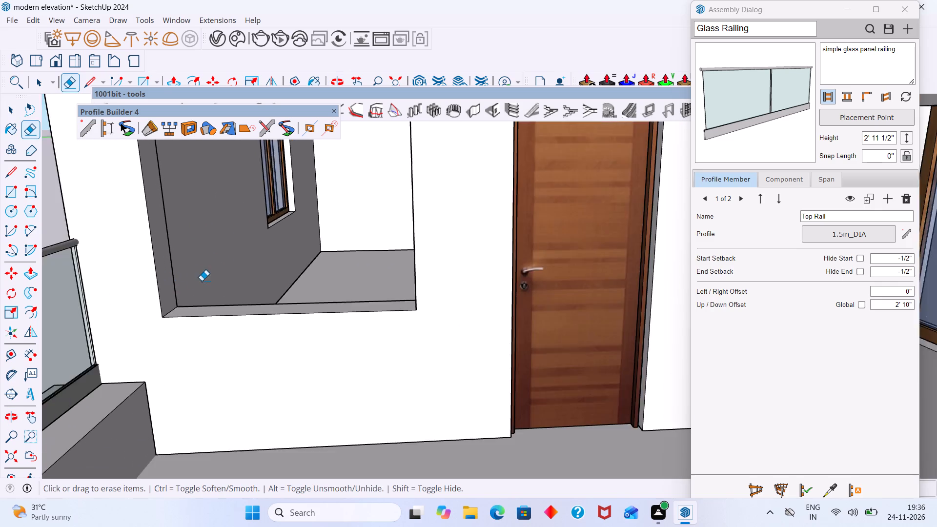
pyautogui.scroll(-10, 202, 281)
pyautogui.moveTo(211, 274); pyautogui.dragTo(212, 234, button='middle')
pyautogui.keyDown('shift'); pyautogui.moveTo(240, 237); pyautogui.dragTo(246, 286, button='middle'); pyautogui.keyUp('shift')
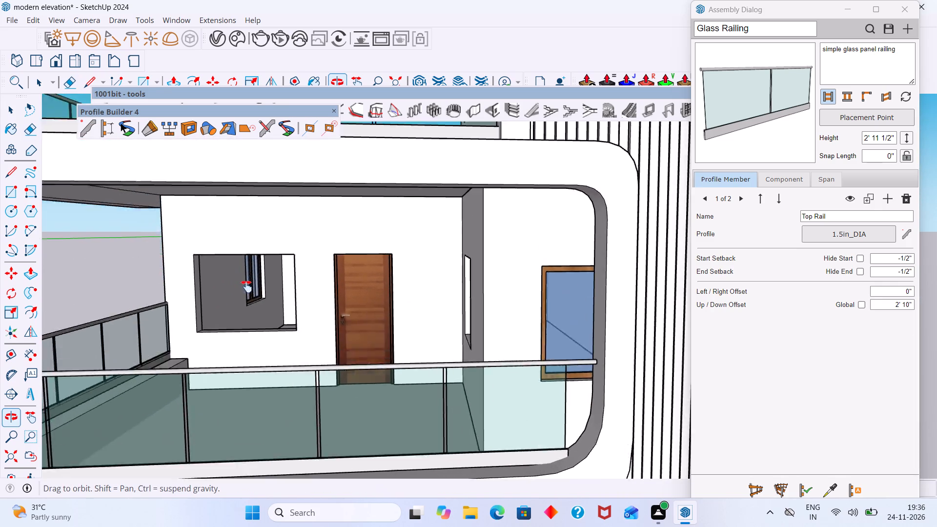
pyautogui.keyDown('shift'); pyautogui.moveTo(246, 286); pyautogui.dragTo(259, 249, button='middle'); pyautogui.keyUp('shift')
pyautogui.scroll(1, 259, 246)
pyautogui.moveTo(267, 220); pyautogui.dragTo(260, 254, button='middle')
pyautogui.scroll(2, 250, 222)
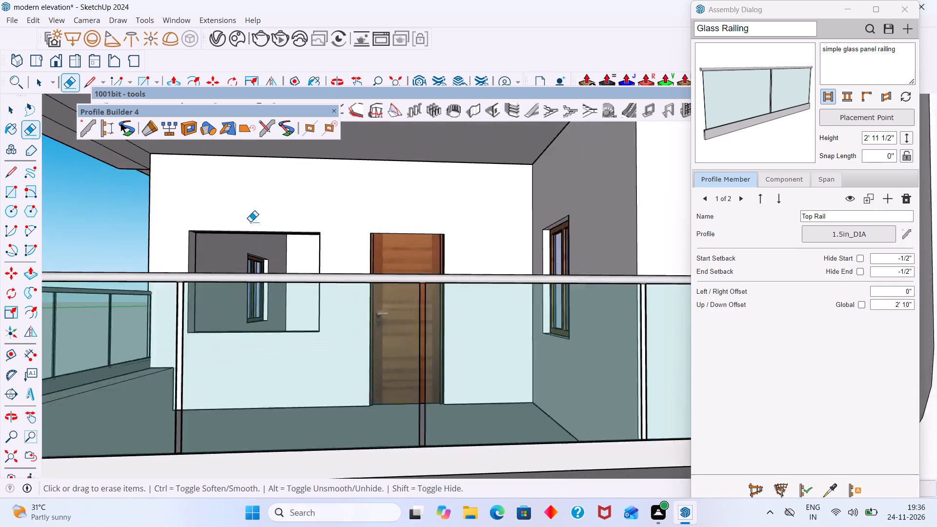
pyautogui.scroll(9, 250, 222)
pyautogui.moveTo(215, 239); pyautogui.dragTo(216, 202, button='middle')
pyautogui.scroll(6, 230, 252)
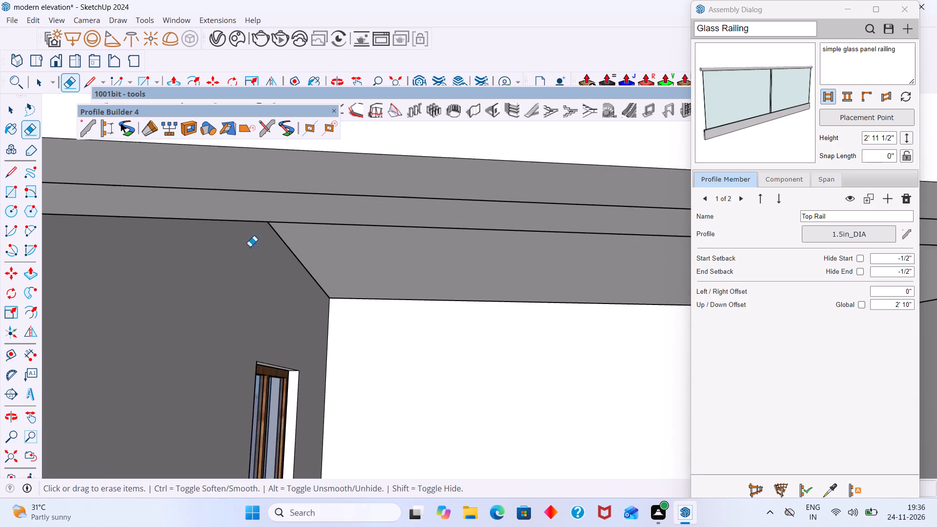
pyautogui.scroll(1, 263, 228)
pyautogui.scroll(-3, 263, 228)
pyautogui.click(280, 210)
pyautogui.click(281, 211)
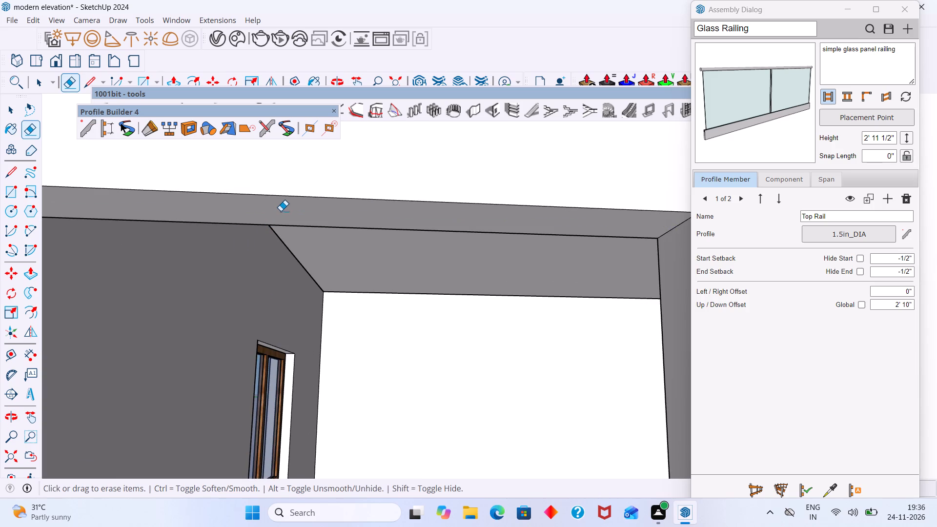
pyautogui.scroll(-20, 281, 212)
pyautogui.scroll(-10, 281, 212)
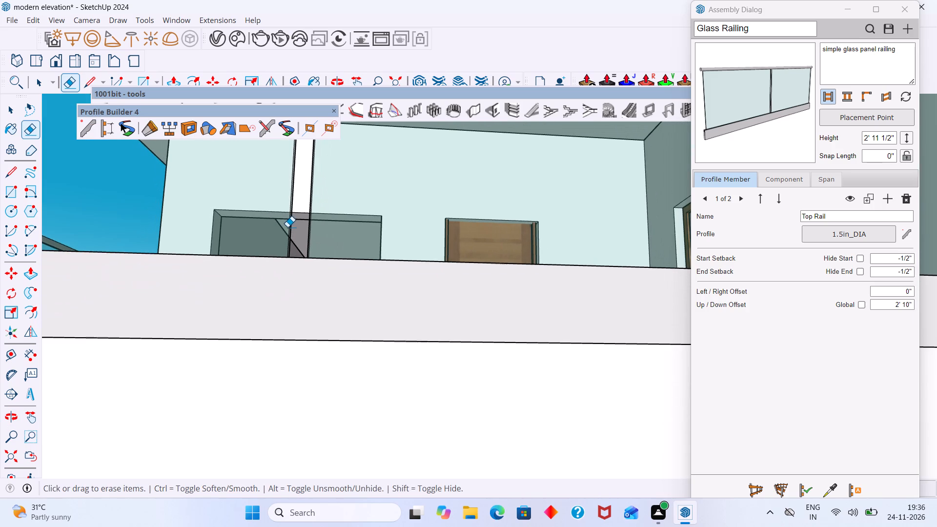
pyautogui.press('space')
pyautogui.scroll(-8, 287, 227)
pyautogui.moveTo(293, 232); pyautogui.dragTo(293, 359, button='middle')
pyautogui.scroll(-9, 298, 345)
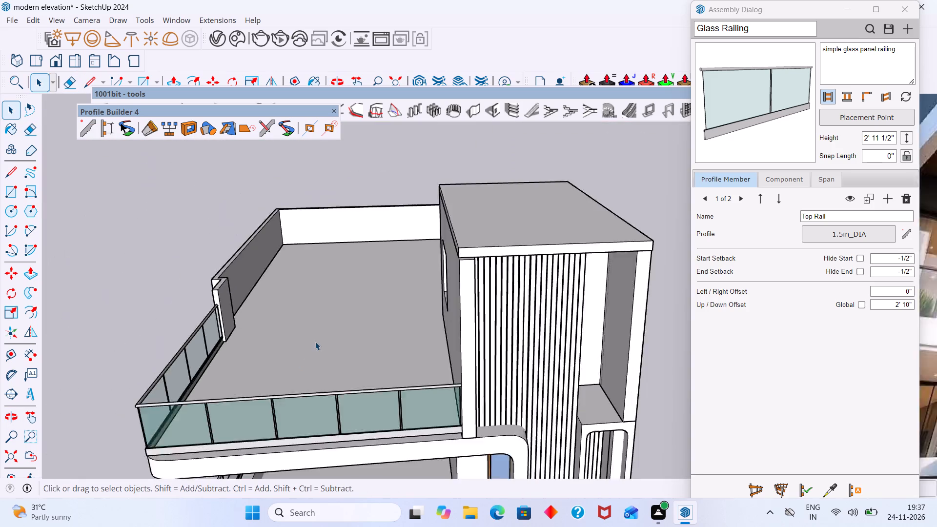
# Open the first-floor wall group and push the top face of the front window opening beside the balcony door down slightly.
pyautogui.scroll(-17, 315, 342)
pyautogui.moveTo(315, 366); pyautogui.dragTo(309, 298, button='middle')
pyautogui.scroll(8, 313, 335)
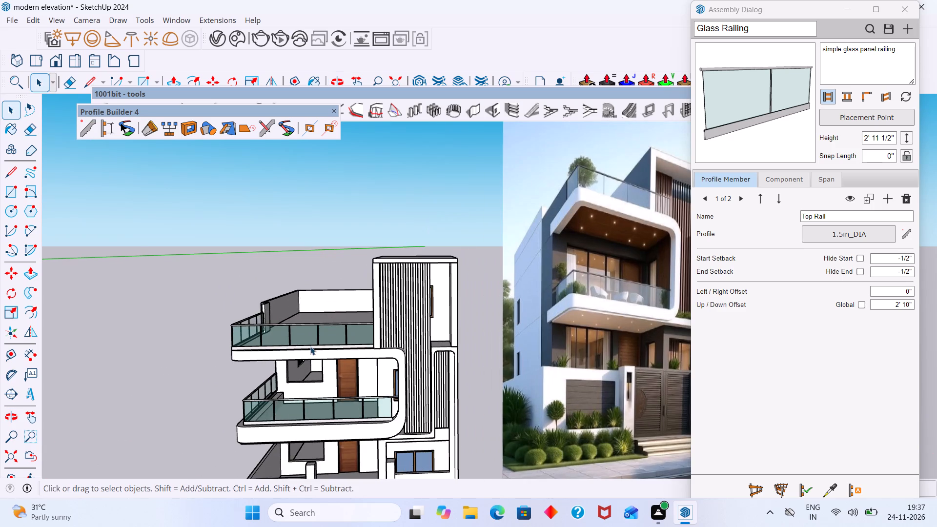
pyautogui.keyDown('shift'); pyautogui.moveTo(309, 353); pyautogui.dragTo(313, 292, button='middle'); pyautogui.keyUp('shift')
pyautogui.moveTo(308, 318); pyautogui.dragTo(306, 305, button='middle')
pyautogui.moveTo(395, 300); pyautogui.dragTo(368, 313, button='middle')
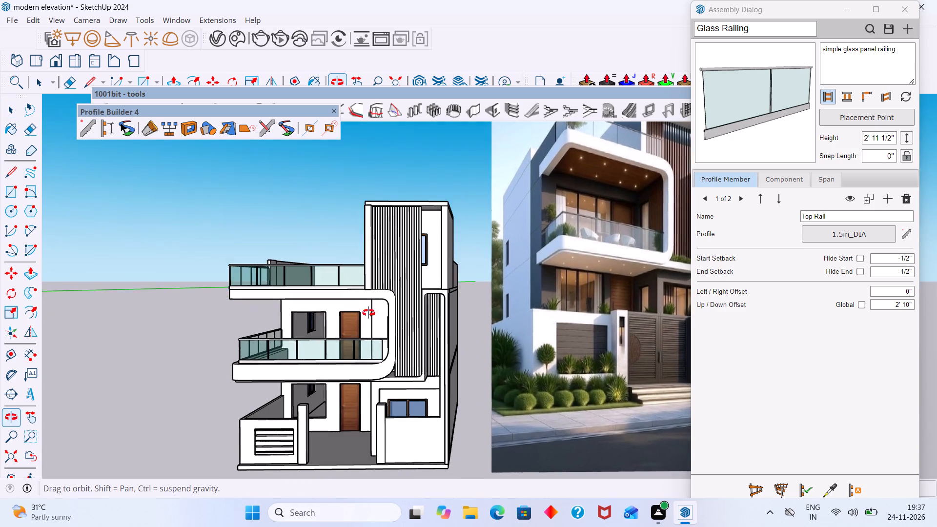
pyautogui.moveTo(368, 313); pyautogui.dragTo(364, 313, button='middle')
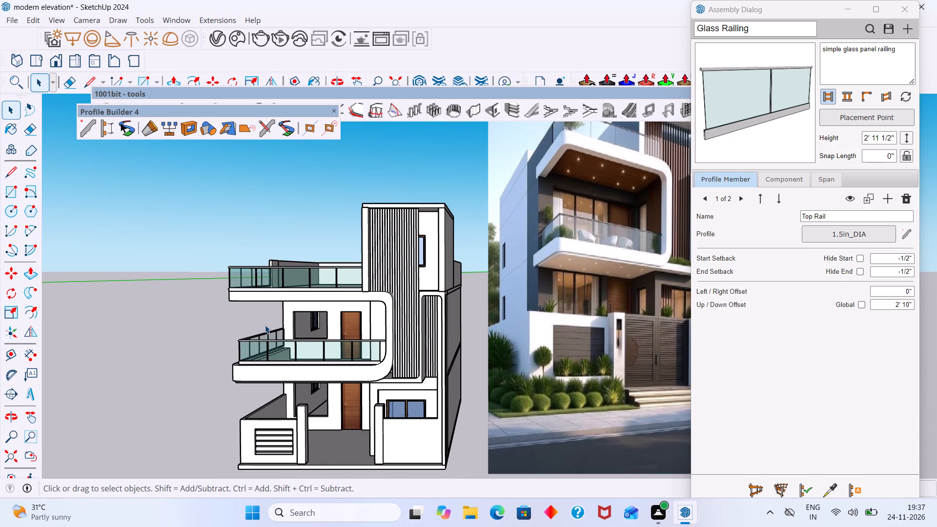
pyautogui.moveTo(307, 333); pyautogui.dragTo(301, 303, button='middle')
pyautogui.scroll(4, 308, 322)
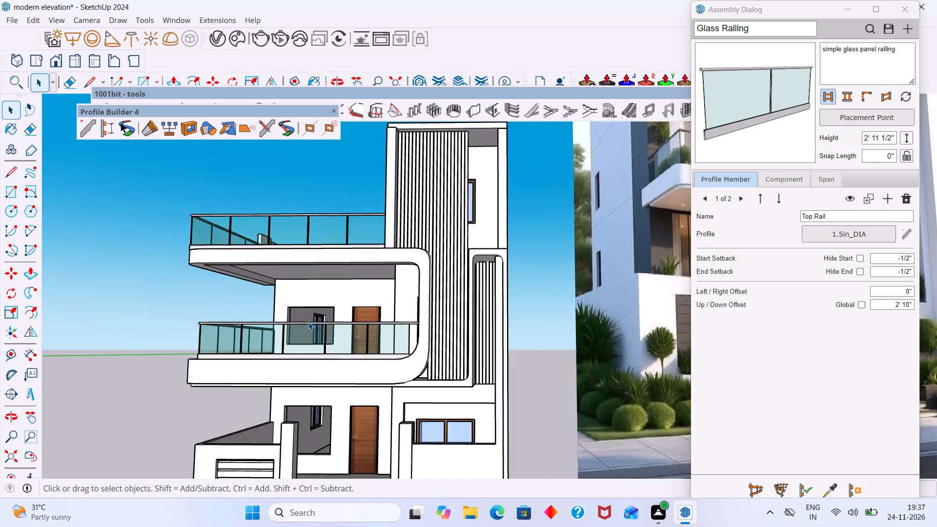
pyautogui.scroll(15, 308, 322)
pyautogui.moveTo(292, 300); pyautogui.dragTo(287, 280, button='middle')
pyautogui.scroll(3, 283, 230)
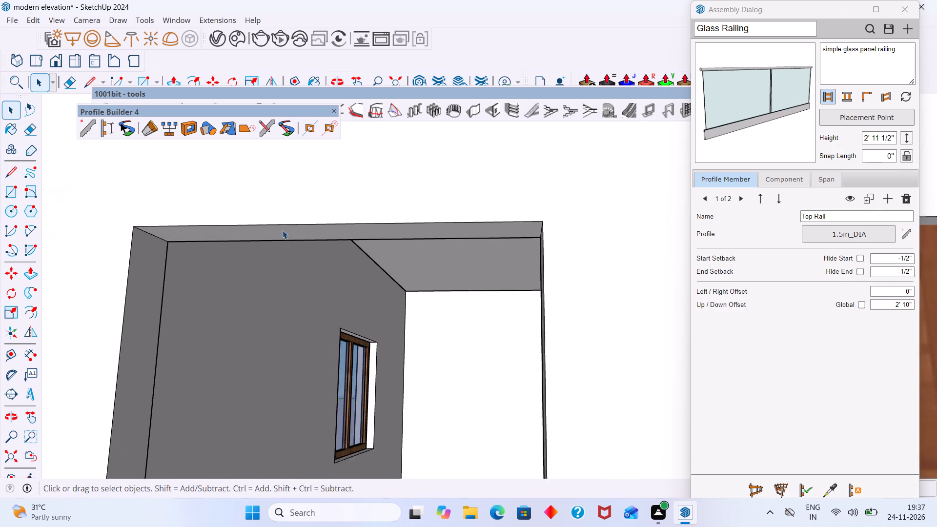
pyautogui.scroll(5, 283, 230)
pyautogui.click(283, 229)
pyautogui.click(294, 229)
pyautogui.doubleClick(300, 231)
pyautogui.doubleClick(313, 237)
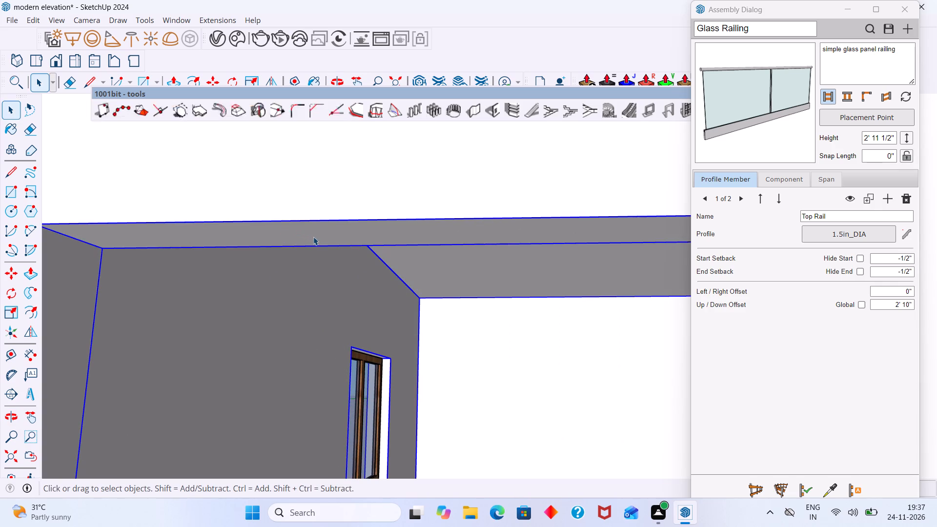
pyautogui.click(321, 237)
pyautogui.press('p')
pyautogui.click(321, 237)
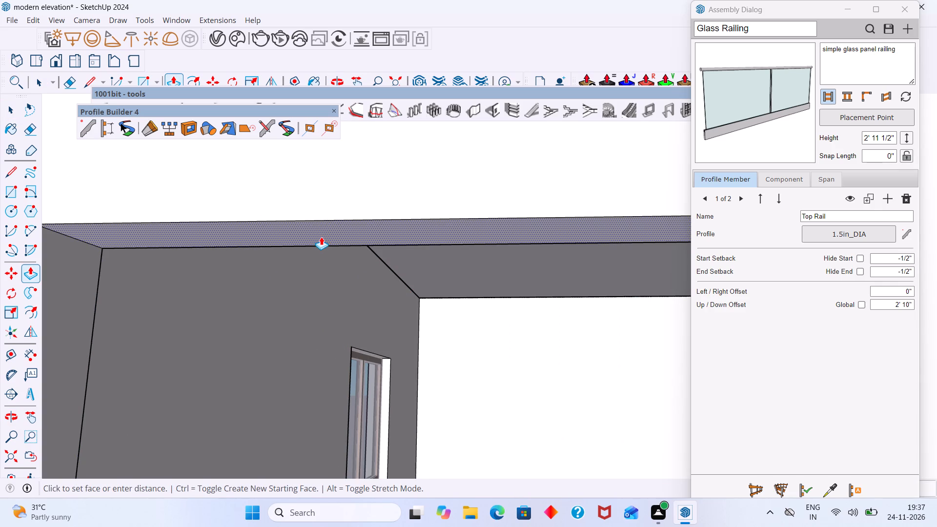
pyautogui.scroll(-10, 315, 200)
pyautogui.moveTo(348, 191); pyautogui.dragTo(350, 243, button='middle')
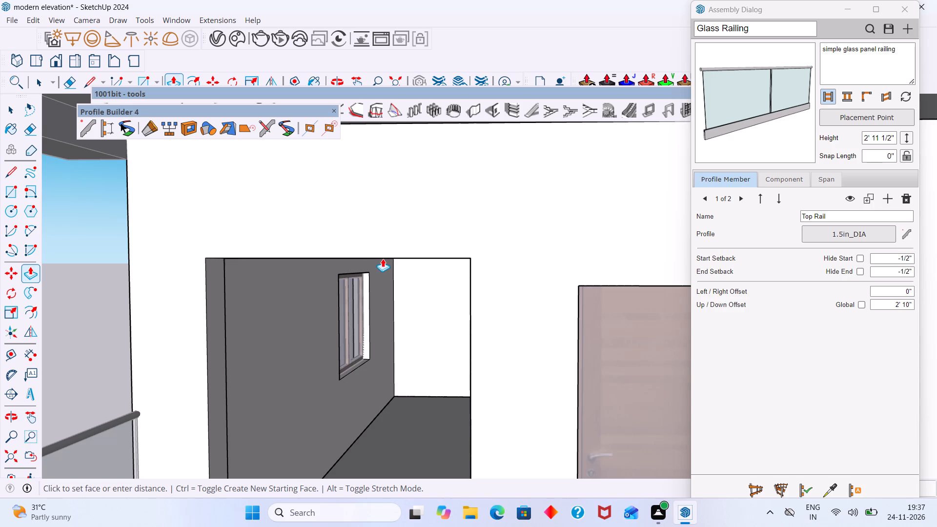
pyautogui.click(392, 273)
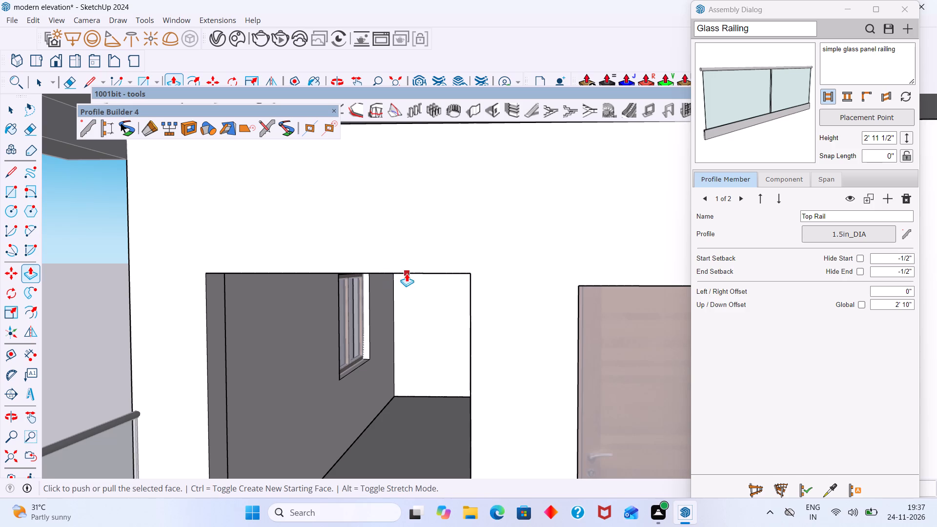
pyautogui.scroll(-5, 409, 275)
pyautogui.moveTo(414, 305); pyautogui.dragTo(418, 321, button='middle')
pyautogui.press('space')
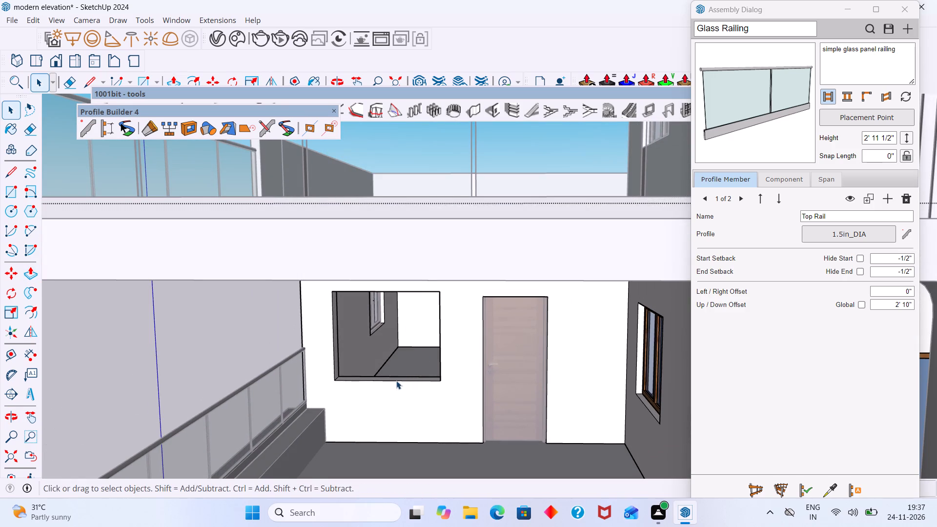
# Push the sill face of the first-floor front window opening down to make the opening taller, and leave the wall group.
pyautogui.moveTo(395, 381); pyautogui.dragTo(383, 385, button='middle')
pyautogui.scroll(3, 420, 373)
pyautogui.moveTo(437, 373); pyautogui.dragTo(494, 377, button='middle')
pyautogui.scroll(4, 453, 402)
pyautogui.moveTo(444, 397); pyautogui.dragTo(448, 420, button='middle')
pyautogui.scroll(3, 448, 423)
pyautogui.doubleClick(448, 423)
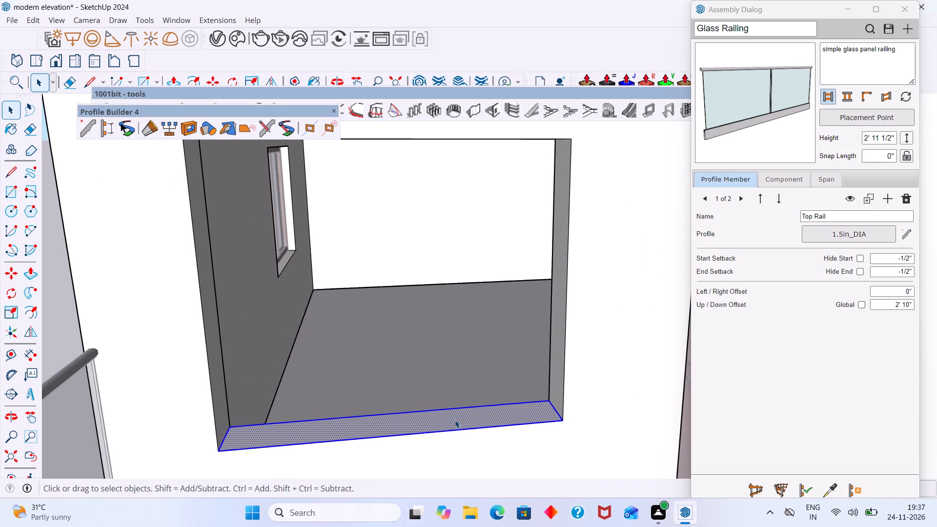
pyautogui.click(455, 420)
pyautogui.press('p')
pyautogui.click(455, 419)
pyautogui.scroll(-4, 460, 437)
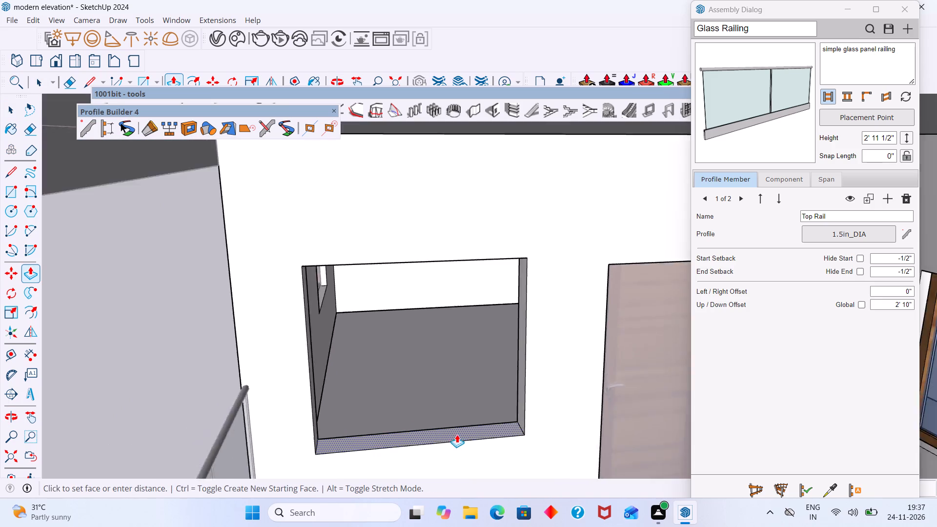
pyautogui.scroll(-10, 457, 434)
pyautogui.click(16, 454)
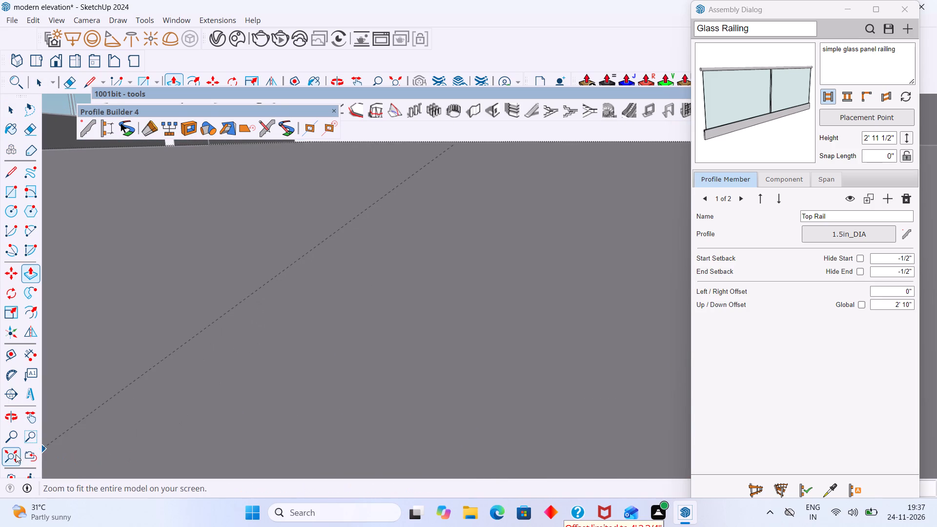
pyautogui.scroll(-2, 267, 405)
pyautogui.scroll(8, 310, 368)
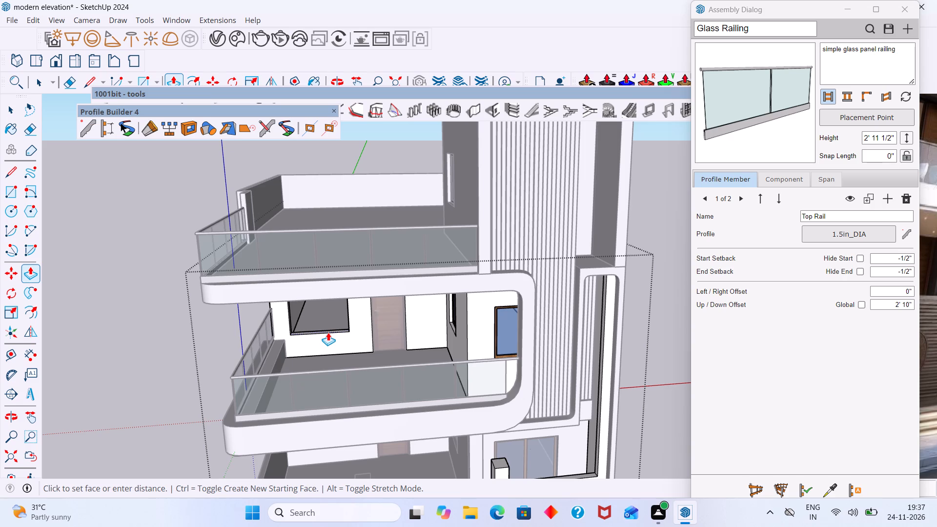
pyautogui.click(328, 332)
pyautogui.press('space')
pyautogui.click(141, 351)
# Inside the ground-floor wall group, draw a rectangle filling the front window opening midway through the wall thickness, and leave the group.
pyautogui.moveTo(222, 340); pyautogui.dragTo(183, 284, button='middle')
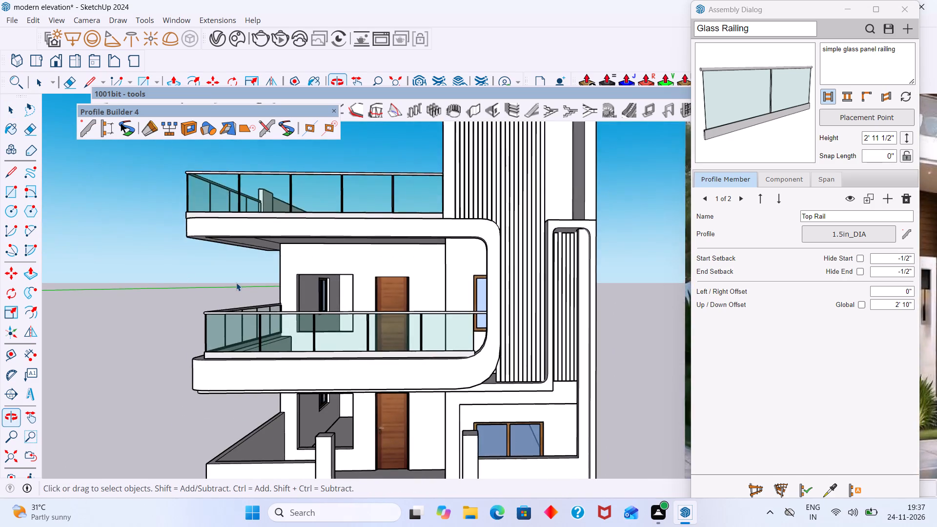
pyautogui.scroll(2, 324, 276)
pyautogui.scroll(-12, 346, 284)
pyautogui.scroll(6, 352, 349)
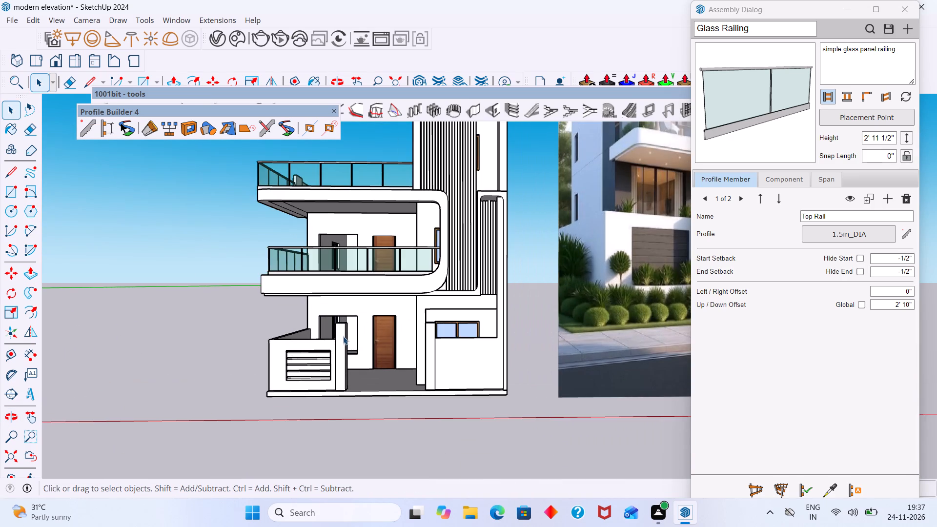
pyautogui.moveTo(342, 332); pyautogui.dragTo(369, 347, button='middle')
pyautogui.scroll(6, 342, 337)
pyautogui.moveTo(318, 328); pyautogui.dragTo(250, 320, button='middle')
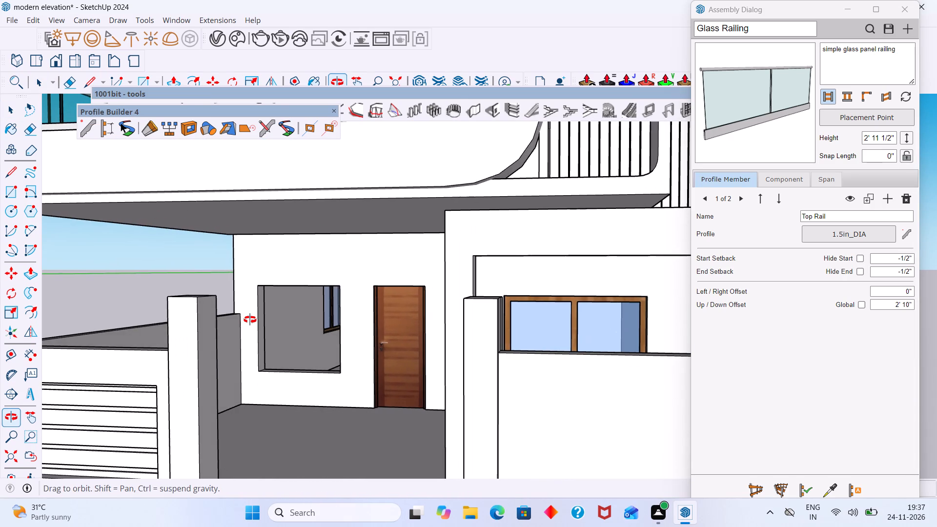
pyautogui.moveTo(250, 320); pyautogui.dragTo(220, 281, button='middle')
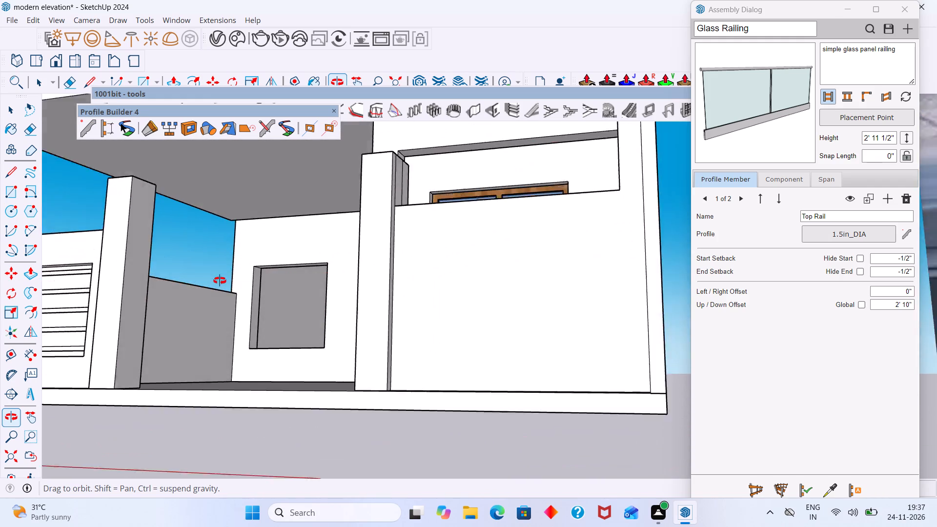
pyautogui.moveTo(220, 281); pyautogui.dragTo(219, 287, button='middle')
pyautogui.scroll(9, 260, 279)
pyautogui.moveTo(256, 272); pyautogui.dragTo(247, 245, button='middle')
pyautogui.scroll(8, 240, 239)
pyautogui.click(242, 239)
pyautogui.doubleClick(242, 239)
pyautogui.click(244, 238)
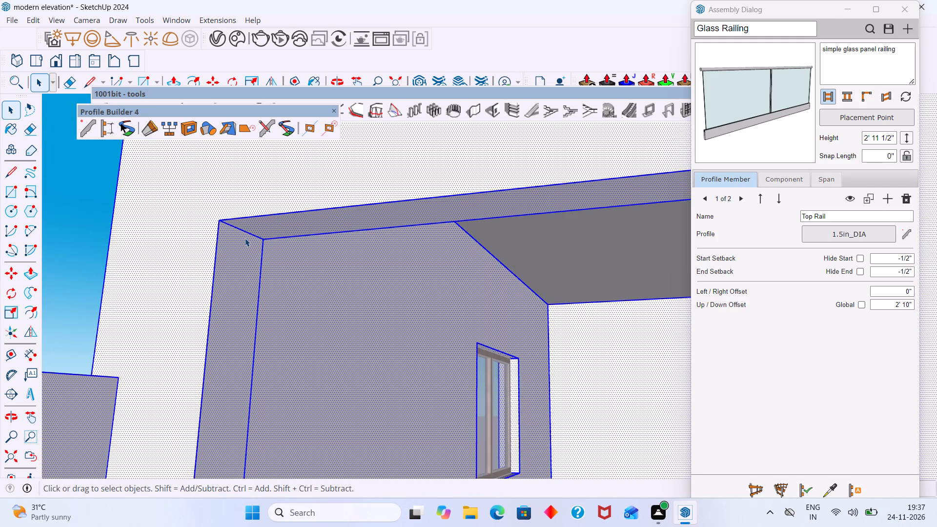
pyautogui.press('r')
pyautogui.click(244, 231)
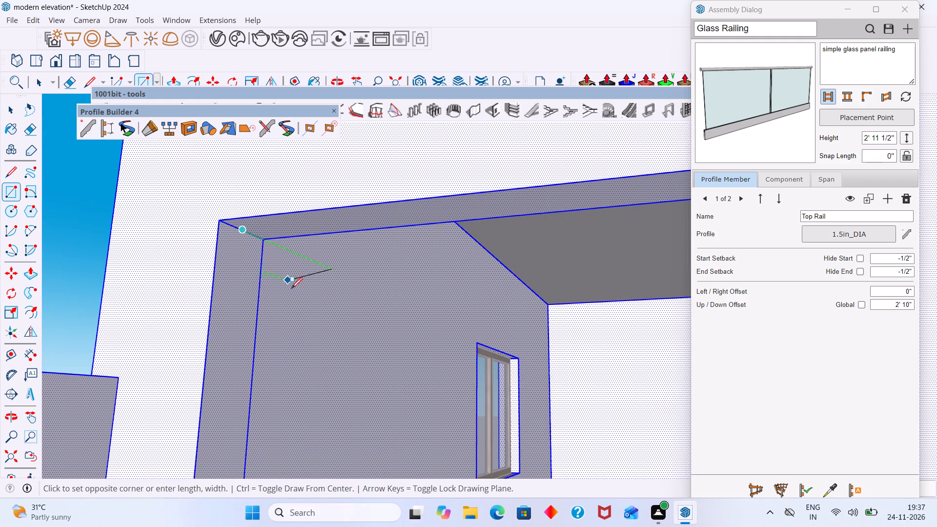
pyautogui.scroll(-11, 299, 307)
pyautogui.moveTo(373, 394); pyautogui.dragTo(453, 442, button='middle')
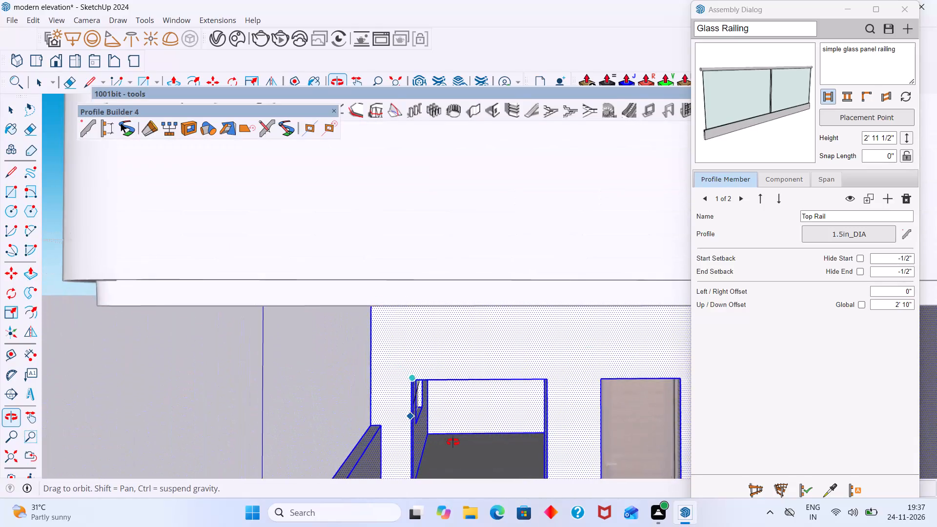
pyautogui.moveTo(453, 442); pyautogui.dragTo(431, 366, button='middle')
pyautogui.scroll(-11, 427, 358)
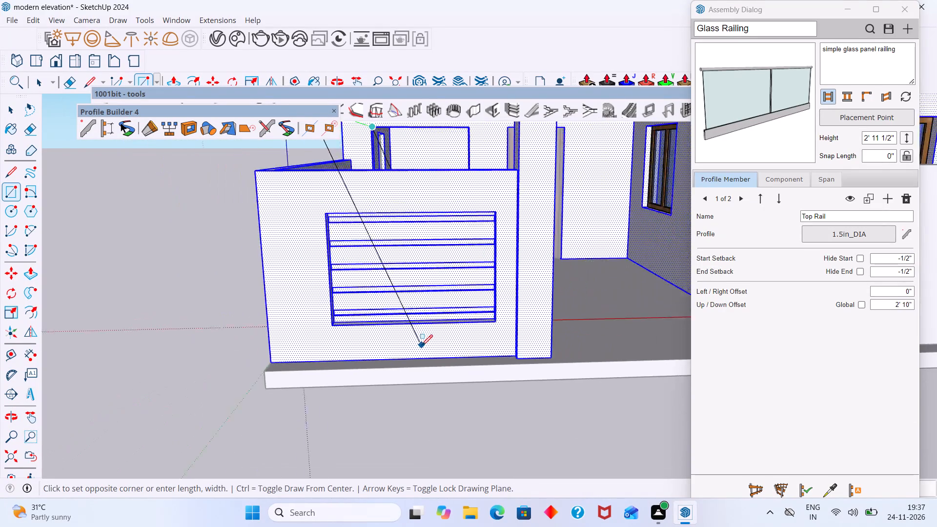
pyautogui.scroll(-5, 422, 345)
pyautogui.moveTo(421, 337); pyautogui.dragTo(442, 380, button='middle')
pyautogui.moveTo(428, 292); pyautogui.dragTo(474, 309, button='middle')
pyautogui.scroll(6, 464, 309)
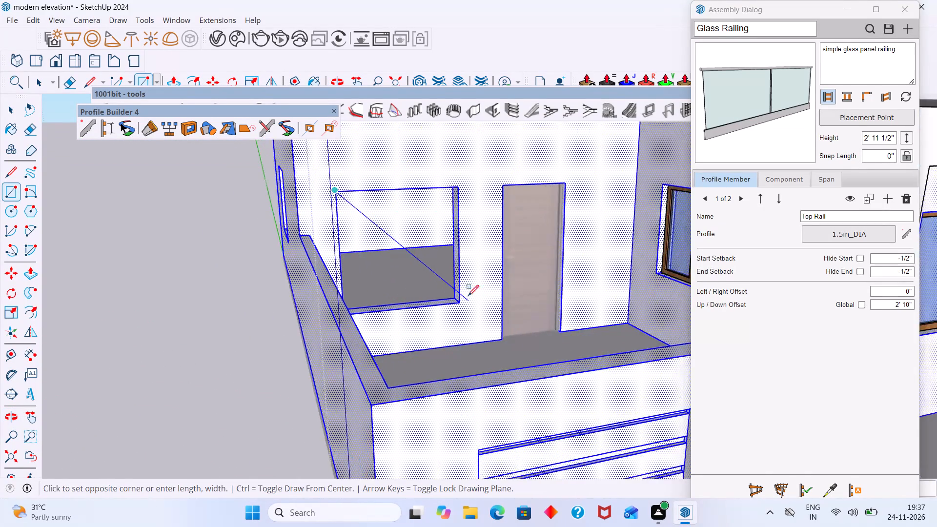
pyautogui.scroll(12, 468, 296)
pyautogui.click(447, 307)
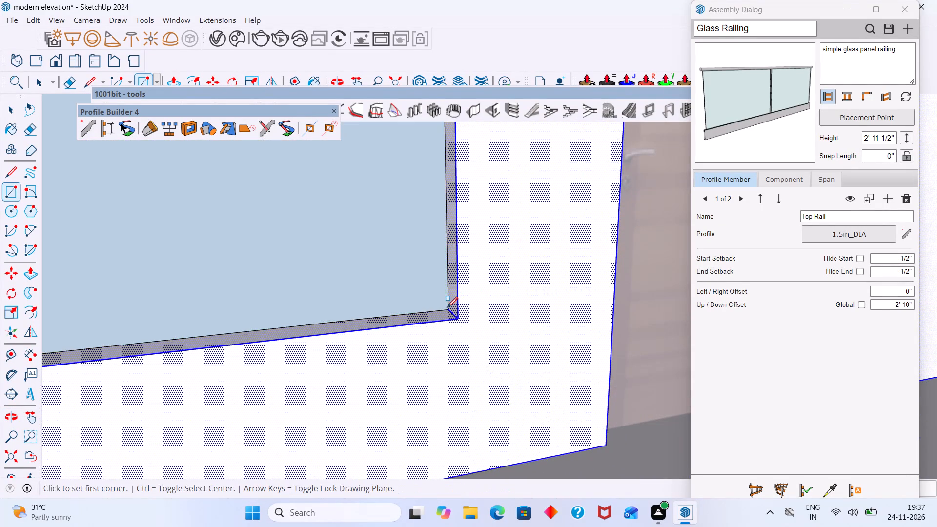
pyautogui.press('space')
pyautogui.scroll(-20, 441, 304)
pyautogui.scroll(-7, 441, 304)
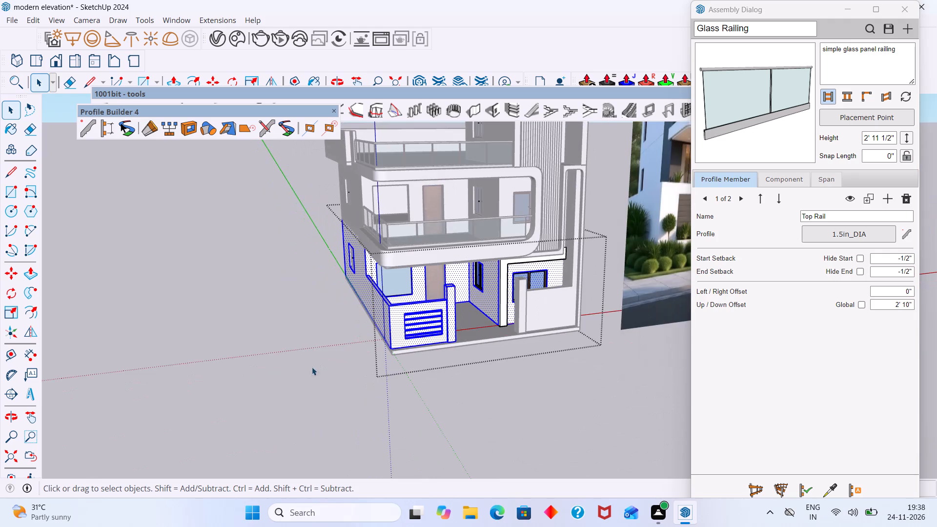
pyautogui.click(326, 361)
# Draw a rectangle filling the first-floor front window opening beside the balcony door, midway through the wall thickness.
pyautogui.moveTo(389, 305); pyautogui.dragTo(349, 279, button='middle')
pyautogui.scroll(5, 398, 197)
pyautogui.moveTo(393, 193); pyautogui.dragTo(367, 217, button='middle')
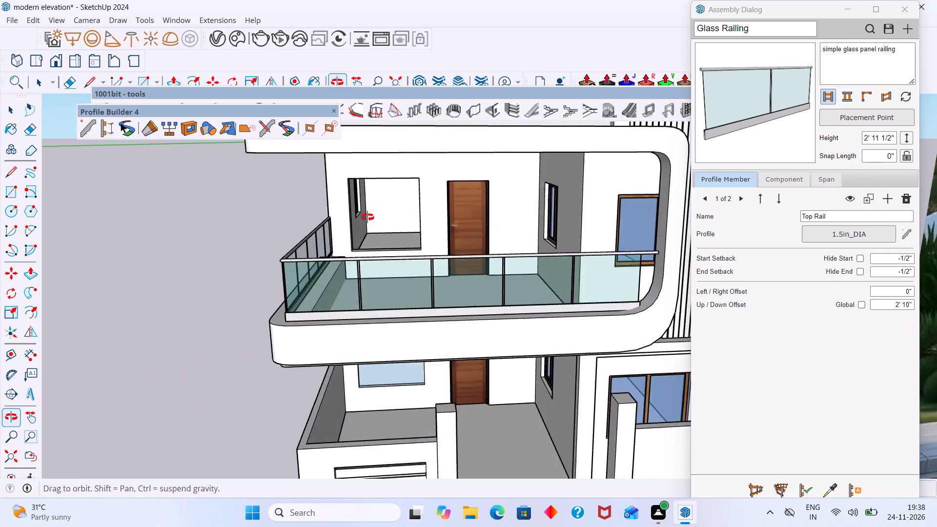
pyautogui.moveTo(367, 217); pyautogui.dragTo(367, 218, button='middle')
pyautogui.scroll(3, 358, 209)
pyautogui.moveTo(352, 207); pyautogui.dragTo(280, 191, button='middle')
pyautogui.middleClick(309, 157)
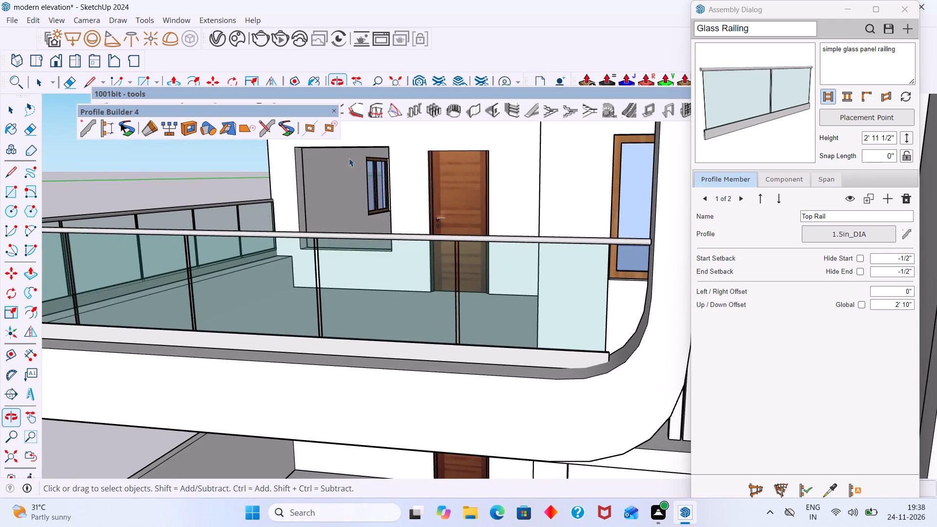
pyautogui.keyDown('shift'); pyautogui.moveTo(349, 158); pyautogui.dragTo(323, 247, button='middle'); pyautogui.keyUp('shift')
pyautogui.moveTo(289, 262); pyautogui.dragTo(267, 198, button='middle')
pyautogui.moveTo(293, 340); pyautogui.dragTo(298, 252, button='middle')
pyautogui.scroll(1, 295, 338)
pyautogui.scroll(1, 313, 274)
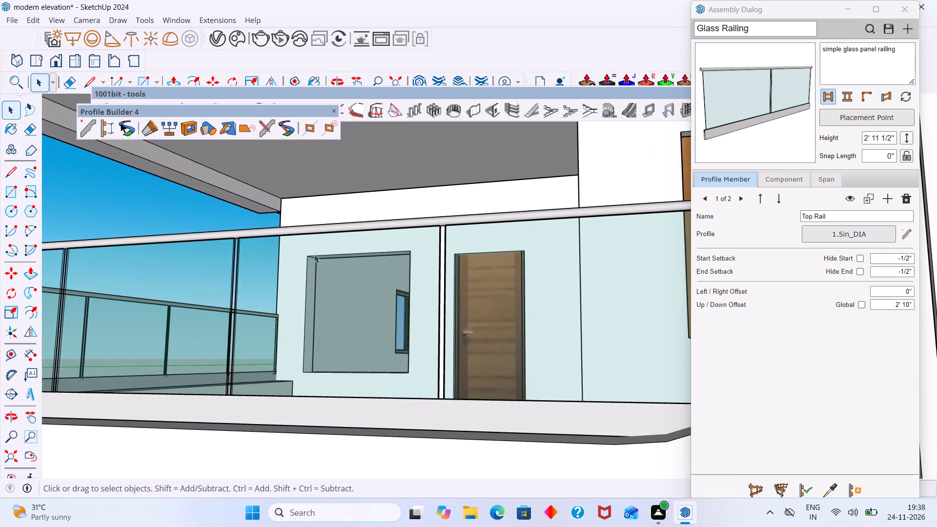
pyautogui.moveTo(314, 254); pyautogui.dragTo(310, 299, button='middle')
pyautogui.keyDown('shift'); pyautogui.moveTo(324, 236); pyautogui.dragTo(325, 309, button='middle'); pyautogui.keyUp('shift')
pyautogui.scroll(9, 316, 212)
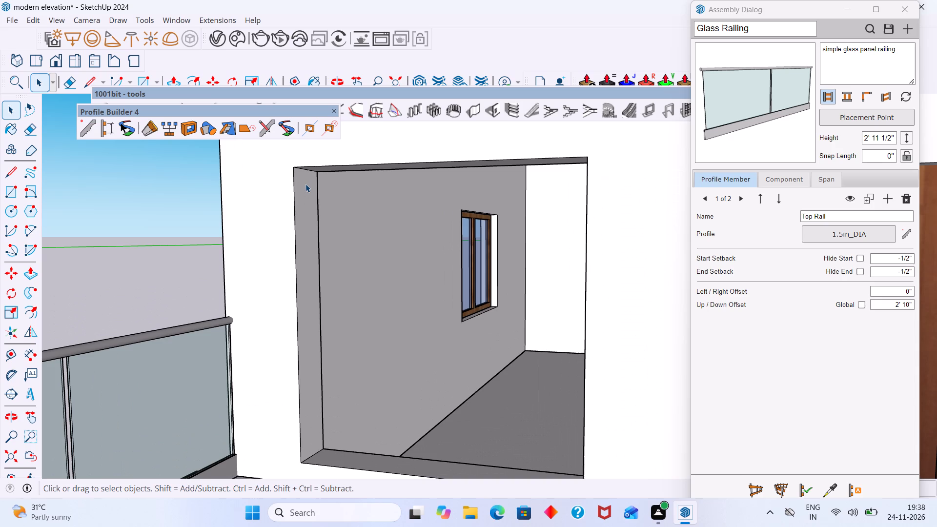
pyautogui.press('r')
pyautogui.scroll(4, 306, 175)
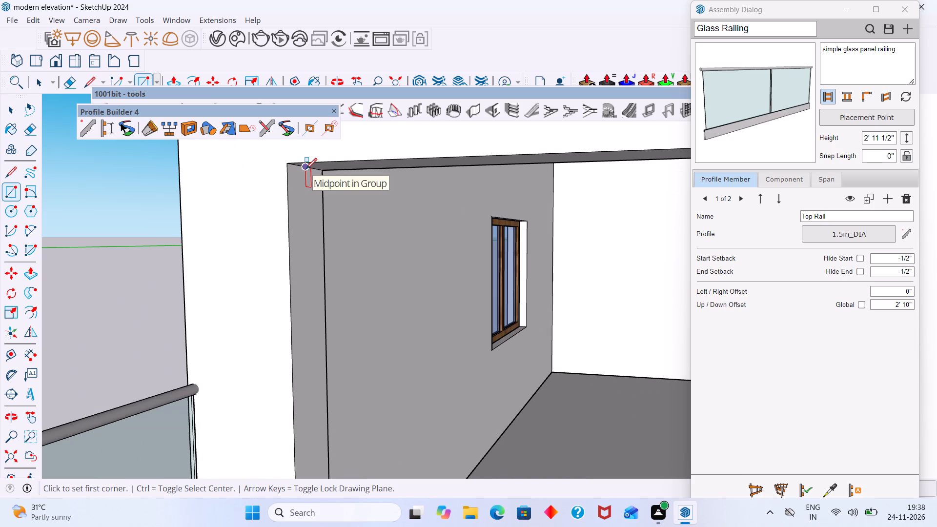
pyautogui.click(306, 169)
pyautogui.scroll(-8, 354, 291)
pyautogui.moveTo(414, 348); pyautogui.dragTo(468, 385, button='middle')
pyautogui.scroll(-3, 475, 373)
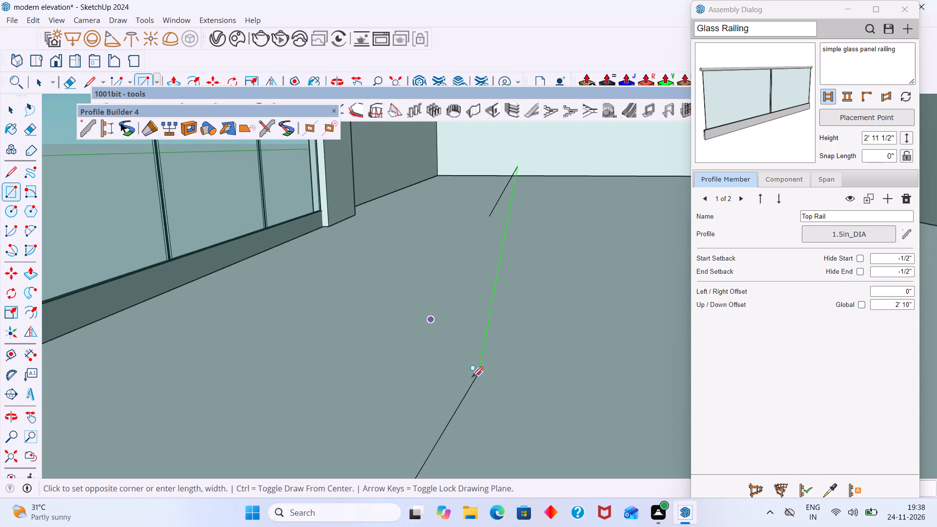
pyautogui.scroll(-8, 472, 377)
pyautogui.click(15, 459)
pyautogui.scroll(-3, 110, 418)
pyautogui.moveTo(234, 388); pyautogui.dragTo(271, 365, button='middle')
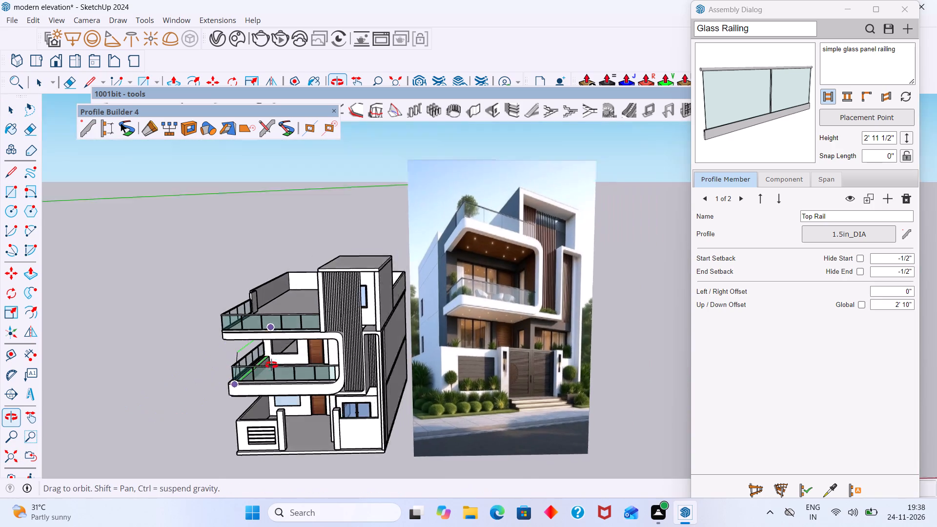
pyautogui.moveTo(271, 365); pyautogui.dragTo(319, 347, button='middle')
pyautogui.scroll(12, 284, 365)
pyautogui.moveTo(300, 360); pyautogui.dragTo(367, 355, button='middle')
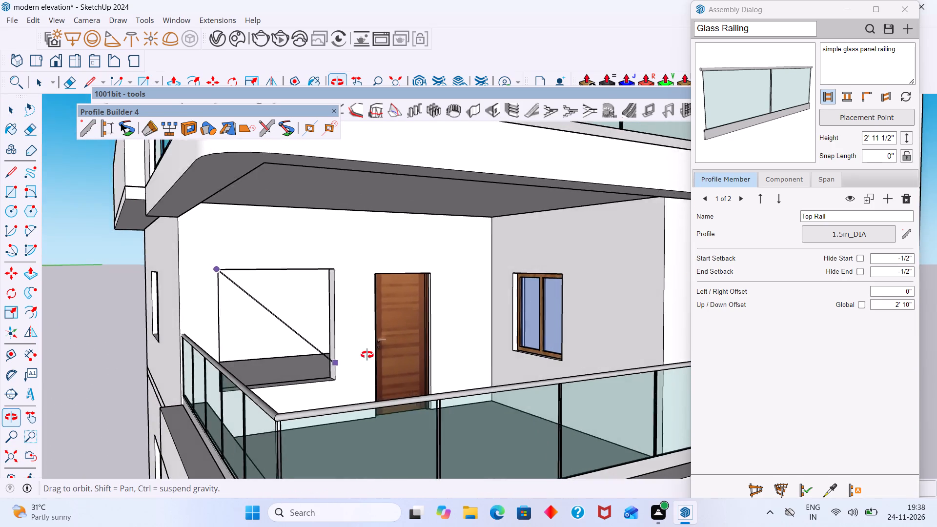
pyautogui.moveTo(367, 355); pyautogui.dragTo(364, 360, button='middle')
pyautogui.scroll(19, 313, 383)
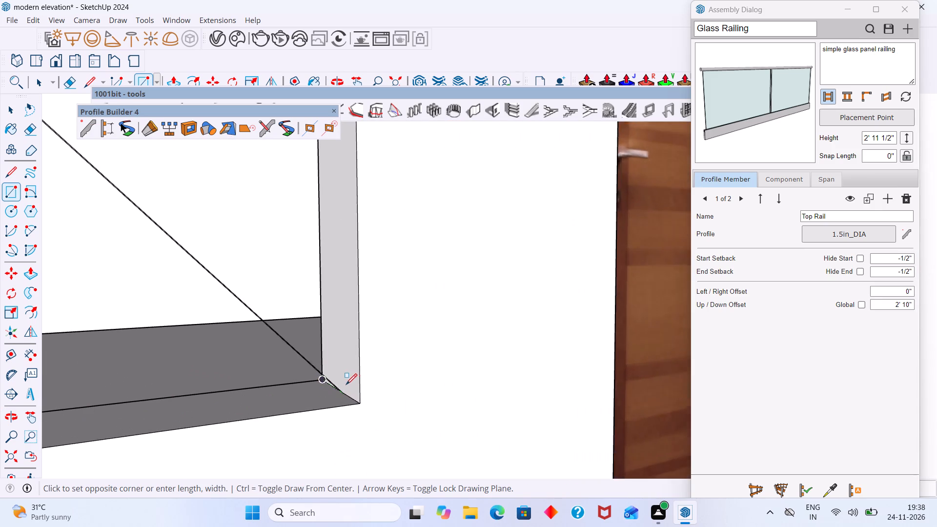
pyautogui.scroll(14, 346, 385)
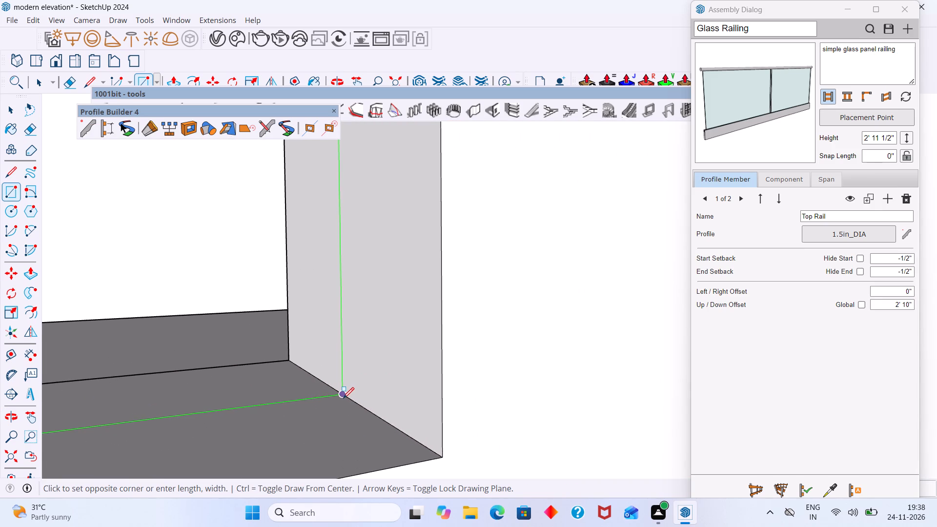
pyautogui.click(343, 398)
pyautogui.press('space')
# Open the ground-floor wall group and select the new face filling the front window opening together with its edges.
pyautogui.scroll(1, 330, 385)
pyautogui.scroll(-15, 330, 385)
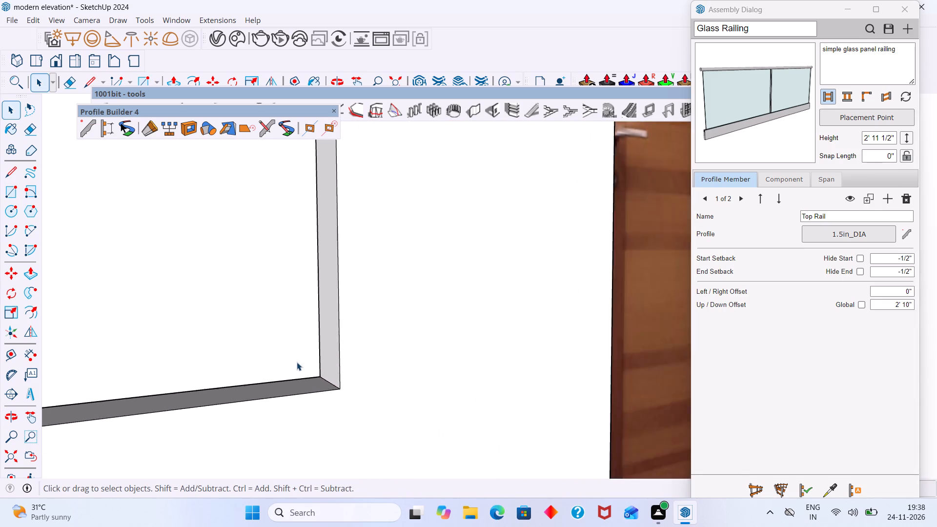
pyautogui.scroll(-20, 297, 362)
pyautogui.scroll(-17, 297, 362)
pyautogui.scroll(7, 282, 398)
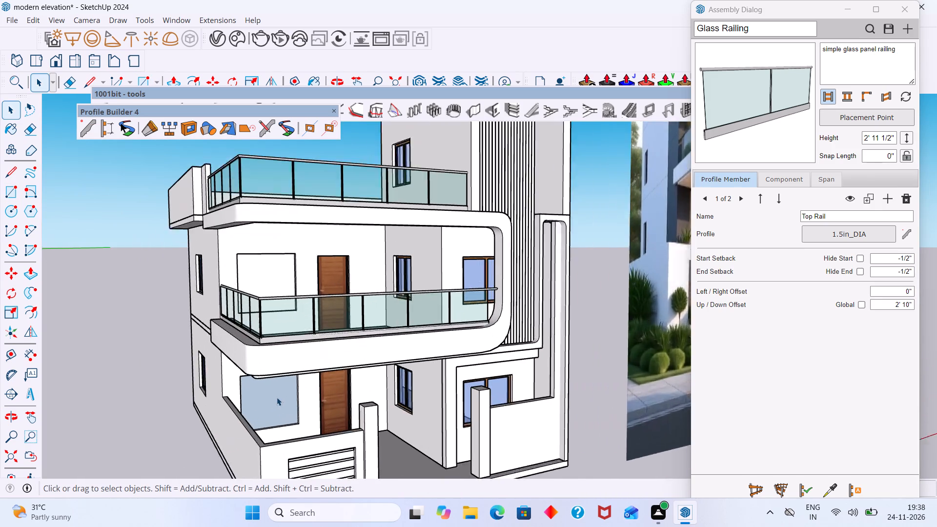
pyautogui.scroll(-2, 280, 392)
pyautogui.moveTo(280, 392); pyautogui.dragTo(255, 359, button='middle')
pyautogui.scroll(3, 280, 385)
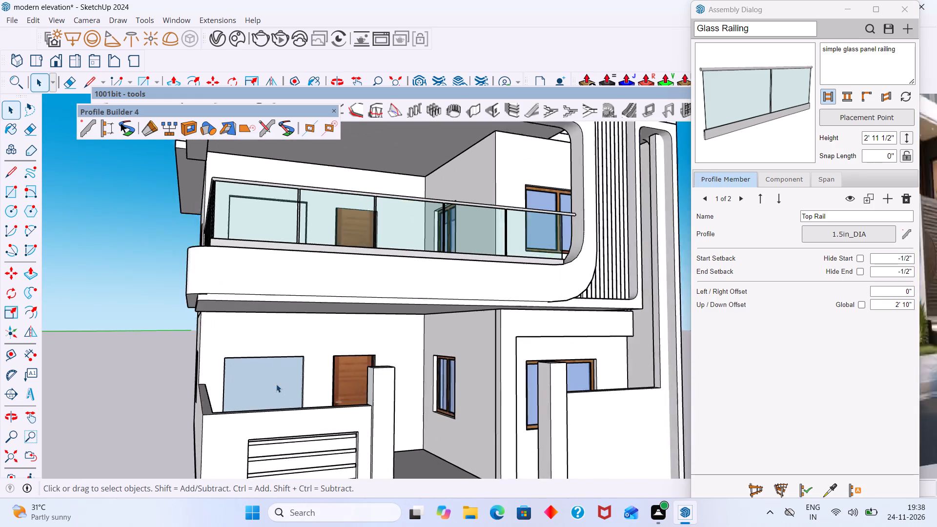
pyautogui.scroll(2, 276, 384)
pyautogui.click(270, 380)
pyautogui.tripleClick(270, 380)
pyautogui.doubleClick(275, 379)
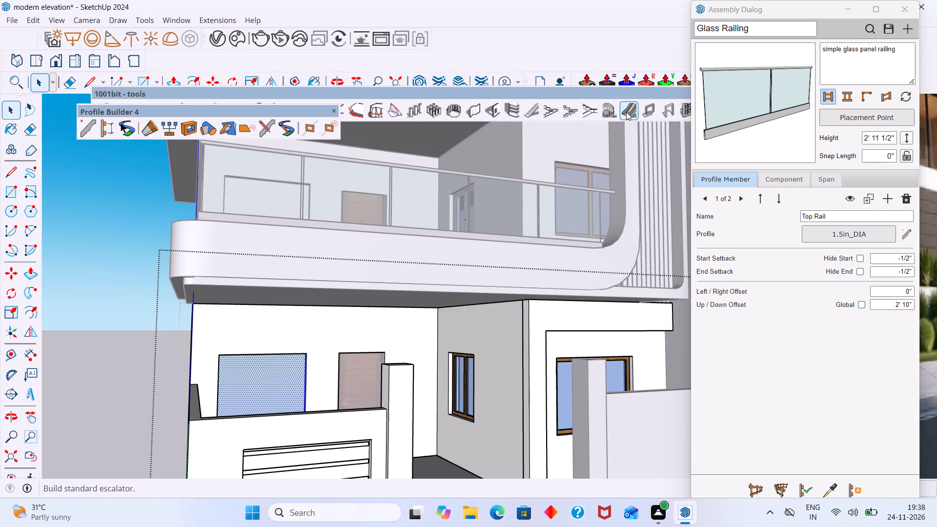
# Move the floating 1001bit tool set off the drawing area and close the Glass Railing Assembly Dialog.
pyautogui.moveTo(618, 91); pyautogui.dragTo(550, 100)
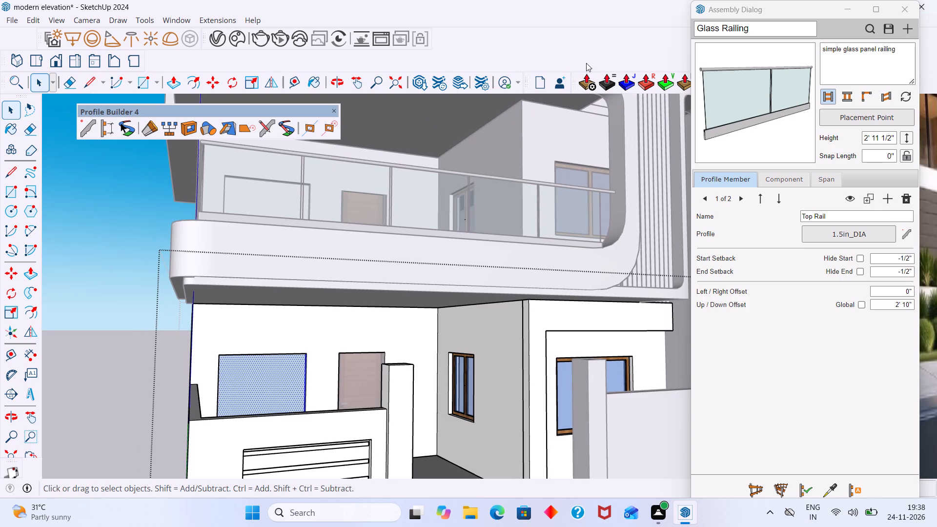
pyautogui.click(905, 6)
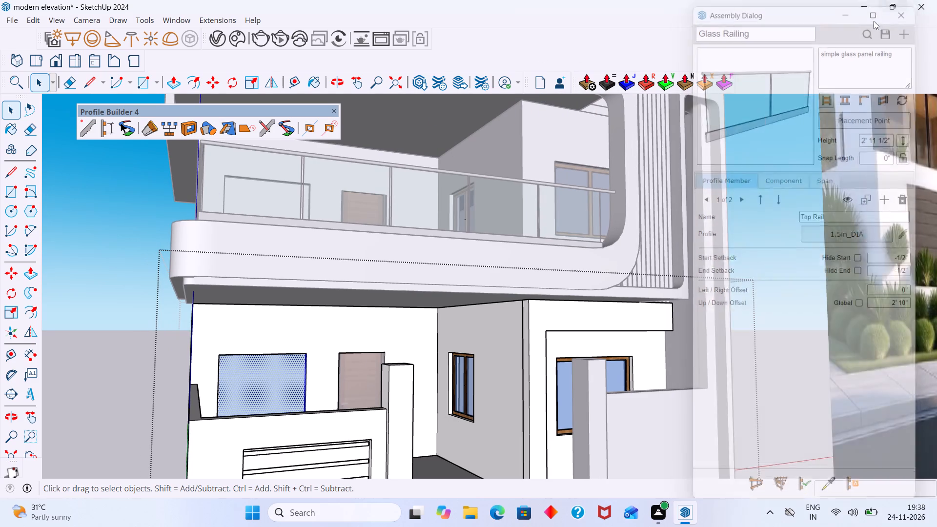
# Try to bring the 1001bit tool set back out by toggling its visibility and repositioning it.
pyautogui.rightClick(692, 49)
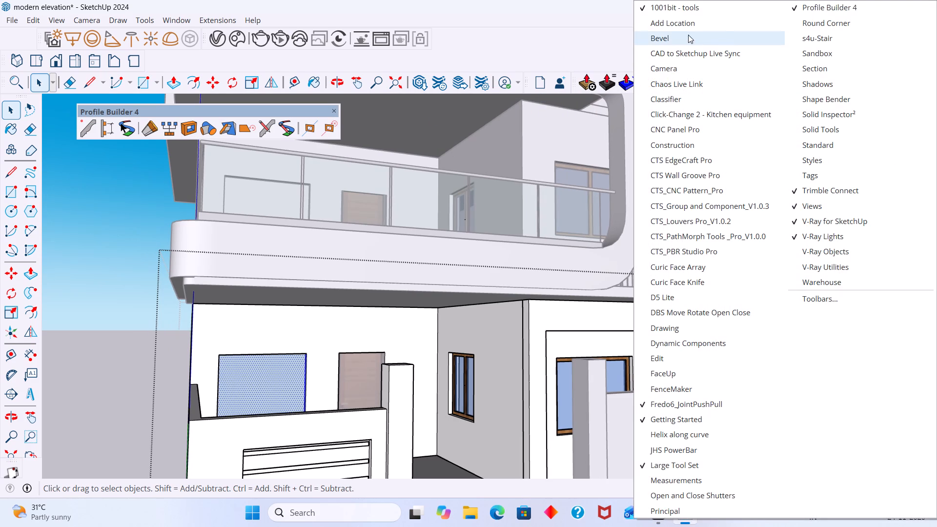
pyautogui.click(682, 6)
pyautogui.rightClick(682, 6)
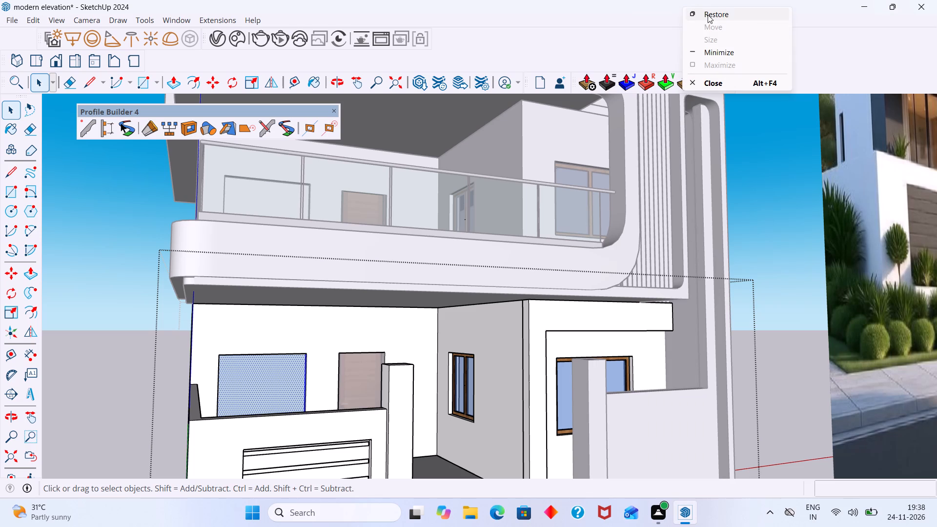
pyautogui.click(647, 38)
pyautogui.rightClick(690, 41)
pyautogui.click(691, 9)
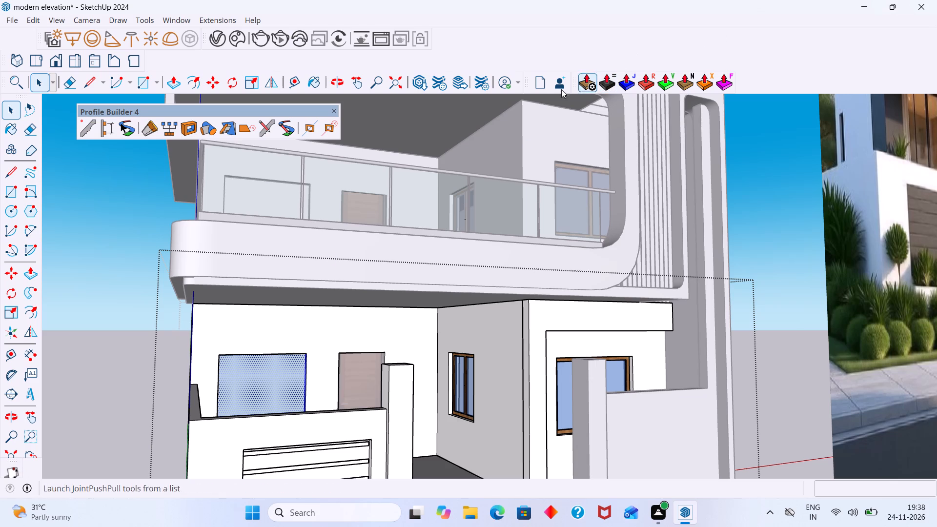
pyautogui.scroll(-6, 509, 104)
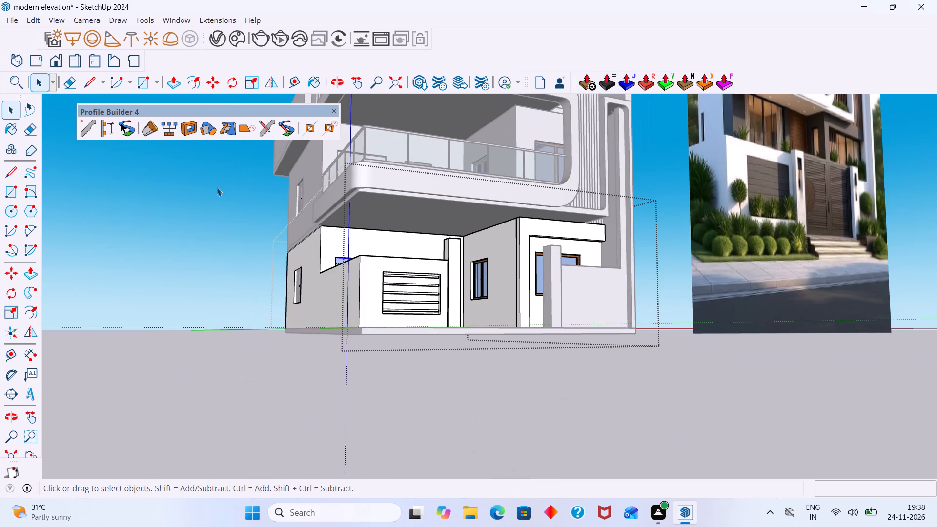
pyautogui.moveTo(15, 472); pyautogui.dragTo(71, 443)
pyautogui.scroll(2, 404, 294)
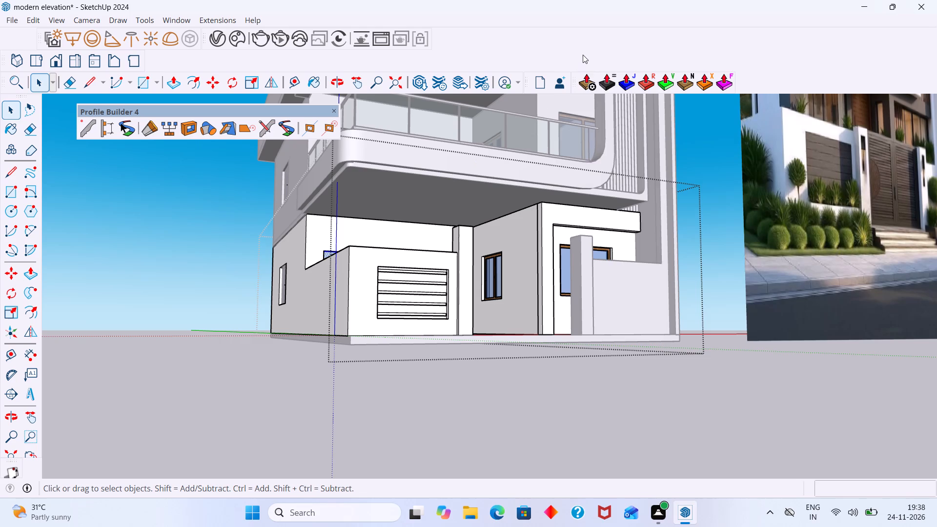
# Hide and show the 1001bit tool set again, then dock it in the free space beside the Views tools.
pyautogui.rightClick(586, 43)
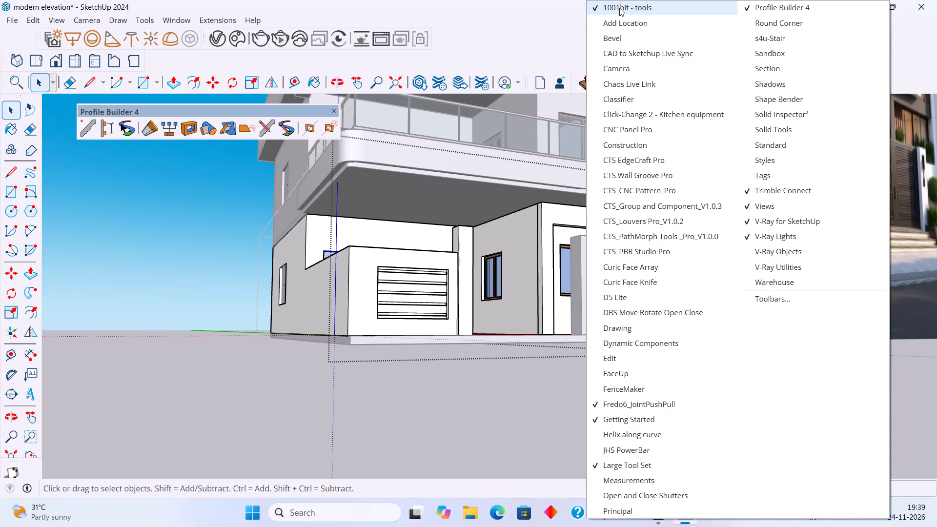
pyautogui.click(619, 8)
pyautogui.scroll(-15, 239, 314)
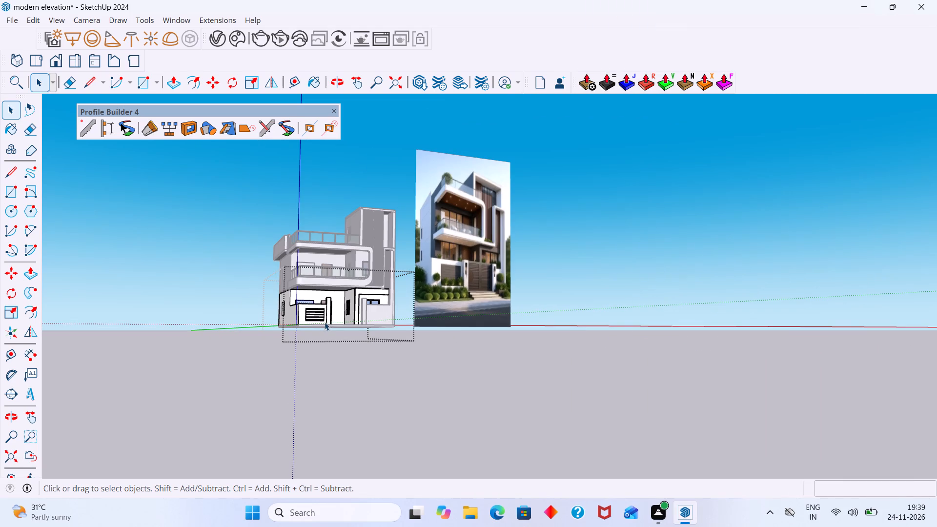
pyautogui.rightClick(630, 52)
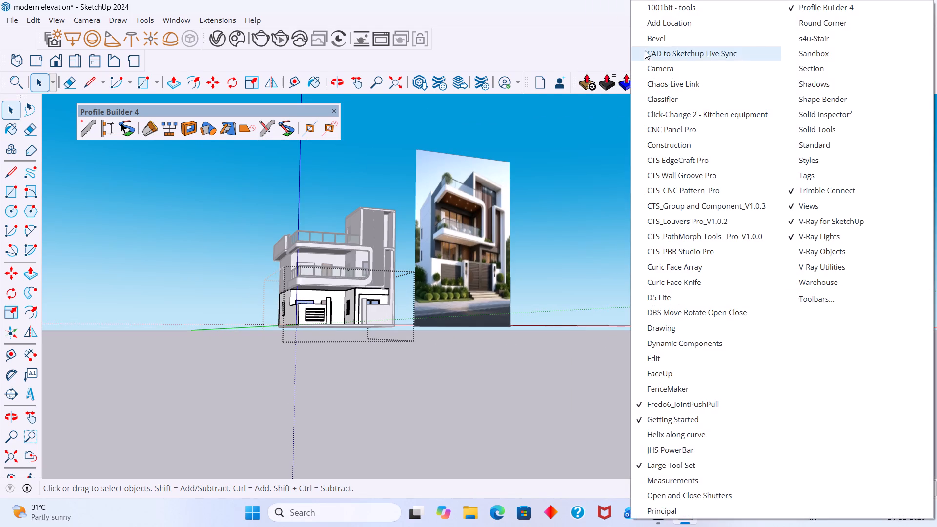
pyautogui.click(665, 9)
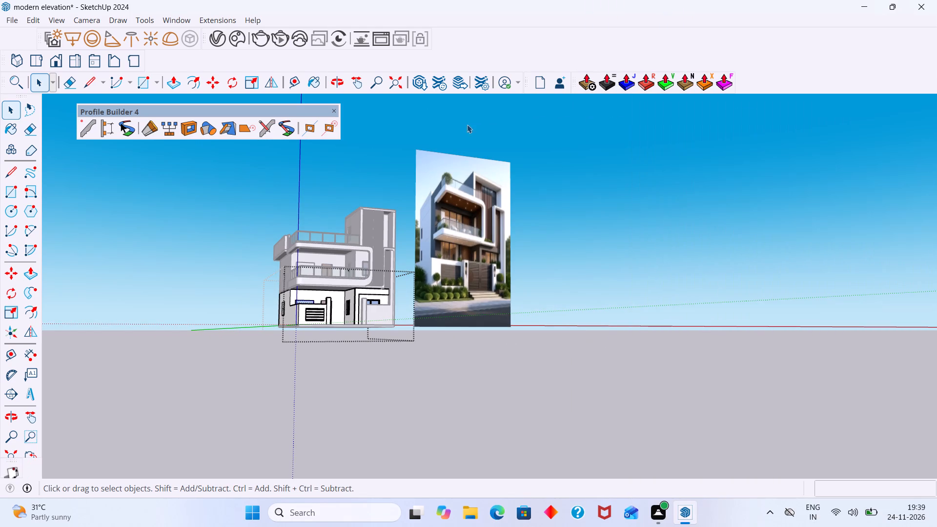
pyautogui.moveTo(19, 460); pyautogui.dragTo(57, 430)
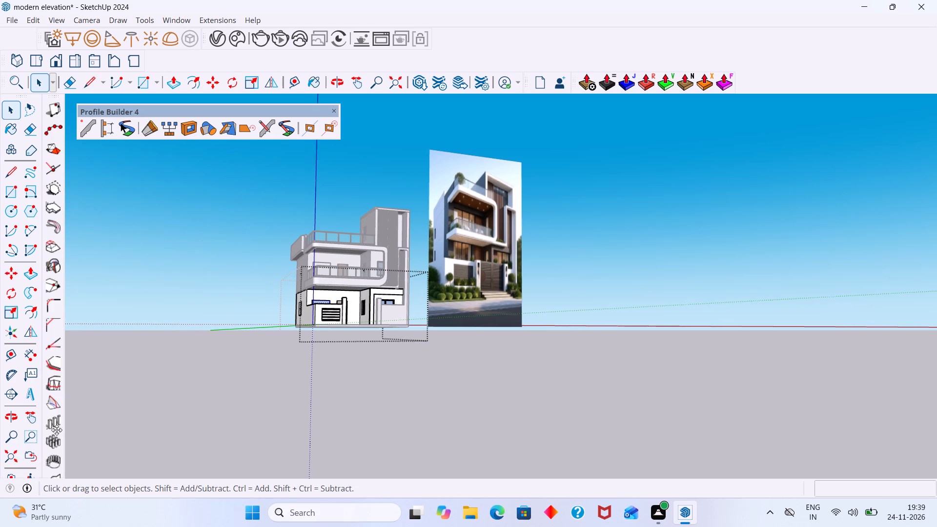
pyautogui.moveTo(57, 430); pyautogui.dragTo(379, 92)
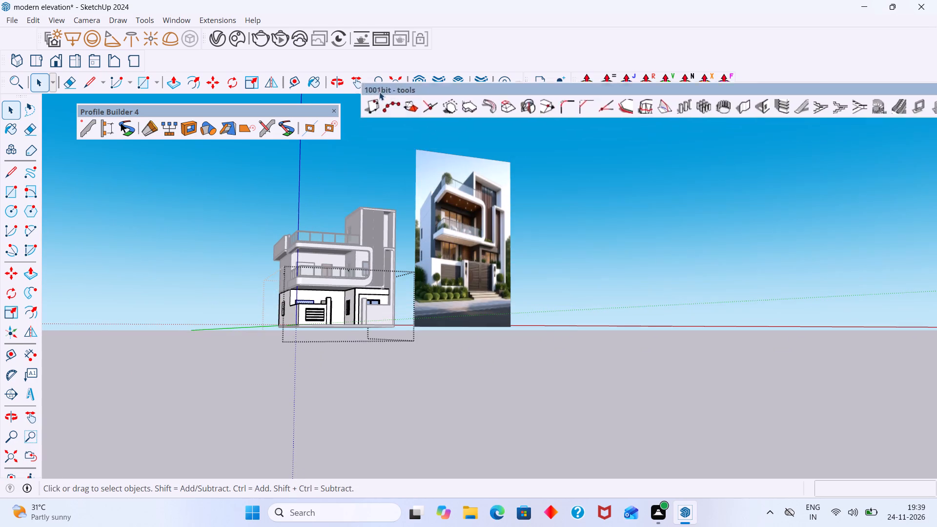
pyautogui.moveTo(379, 92); pyautogui.dragTo(425, 51)
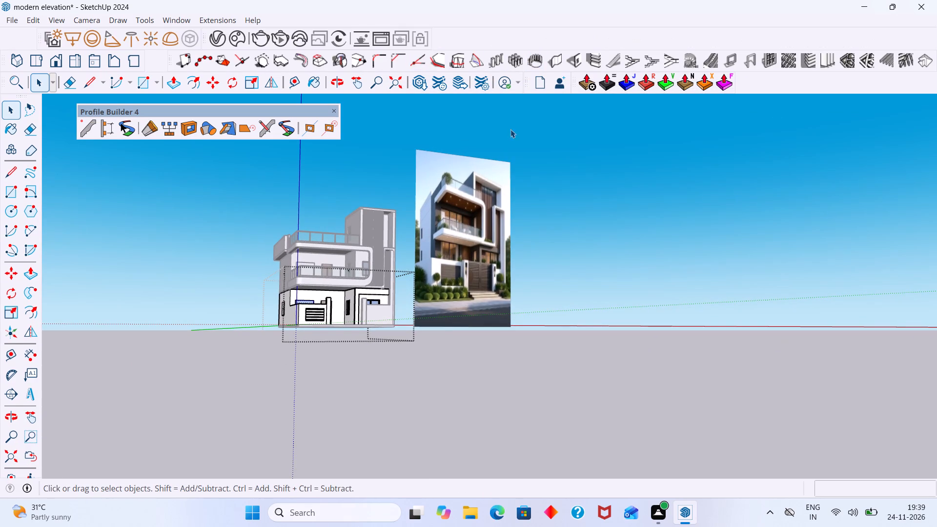
# Create a rectangular Panel Divider window frame on the ground-floor front window face with 1 row, 3 columns and middle panel location.
pyautogui.click(774, 57)
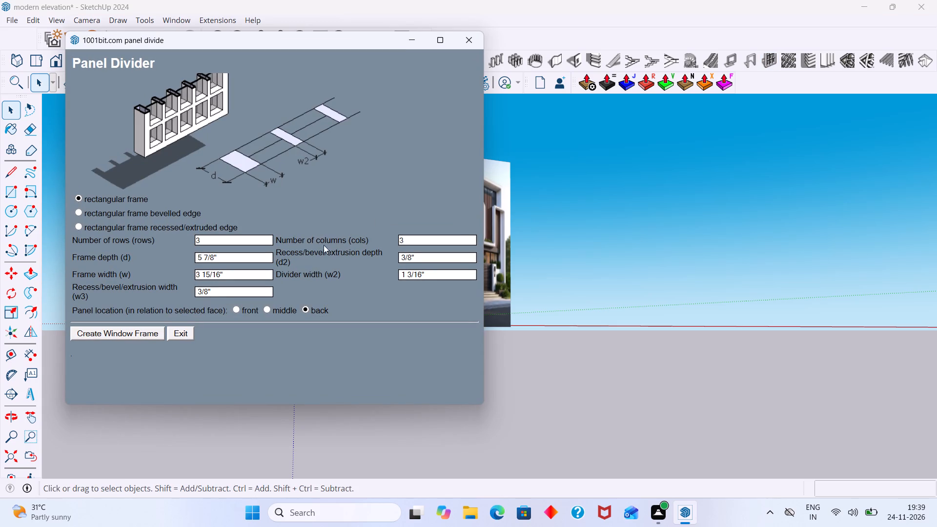
pyautogui.click(225, 238)
pyautogui.press('BackSpace')
pyautogui.press('1')
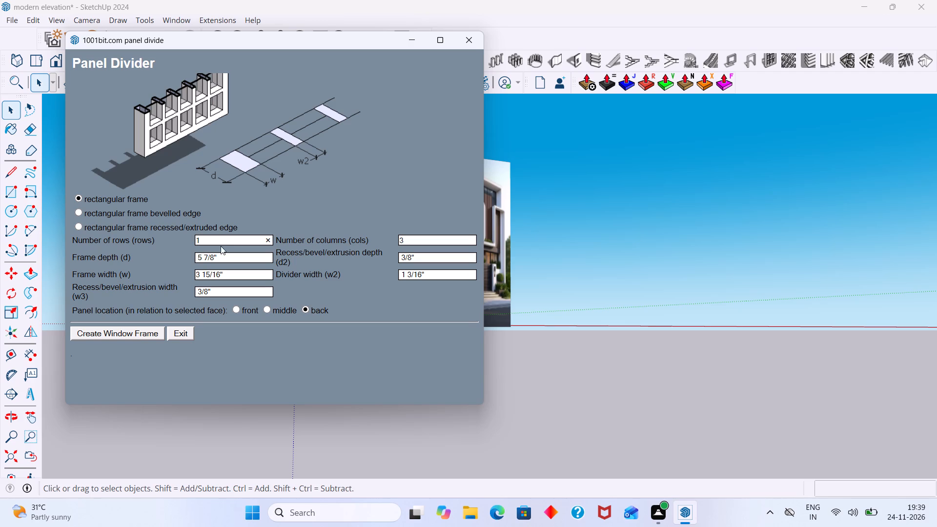
pyautogui.click(265, 308)
pyautogui.click(129, 333)
pyautogui.scroll(2, 354, 293)
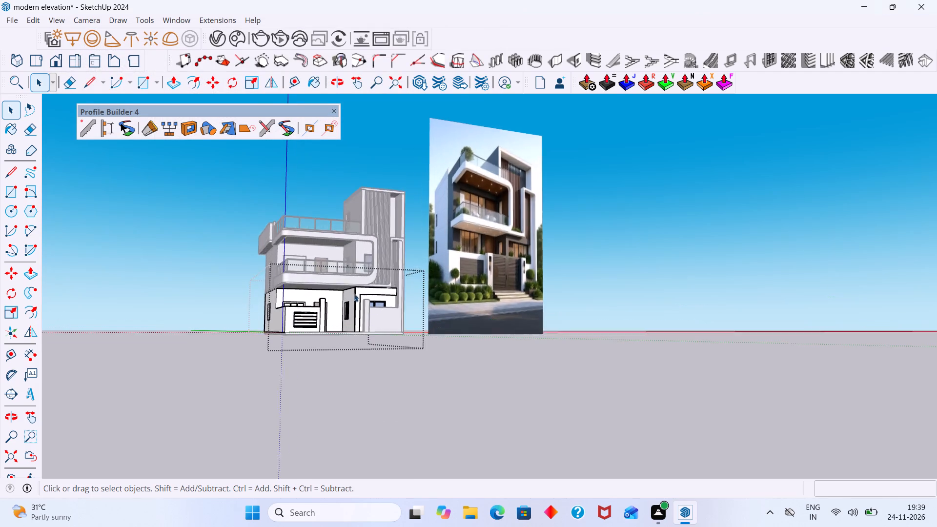
pyautogui.scroll(4, 354, 293)
pyautogui.moveTo(289, 299); pyautogui.dragTo(275, 326, button='middle')
pyautogui.scroll(17, 277, 324)
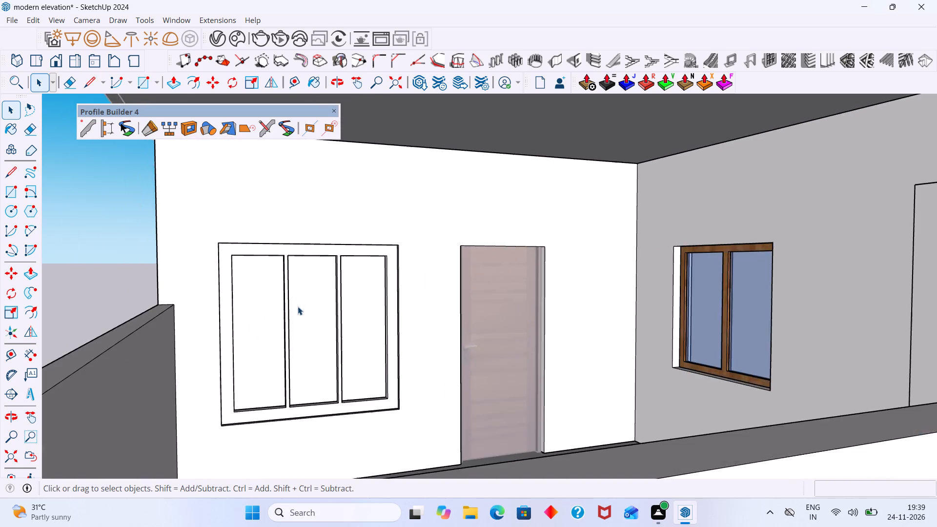
# Create a rectangular Panel Divider window frame with 1 row, 3 columns and middle panel location on the first-floor window face behind the balcony railing.
pyautogui.moveTo(301, 306); pyautogui.dragTo(277, 343, button='middle')
pyautogui.scroll(-11, 321, 342)
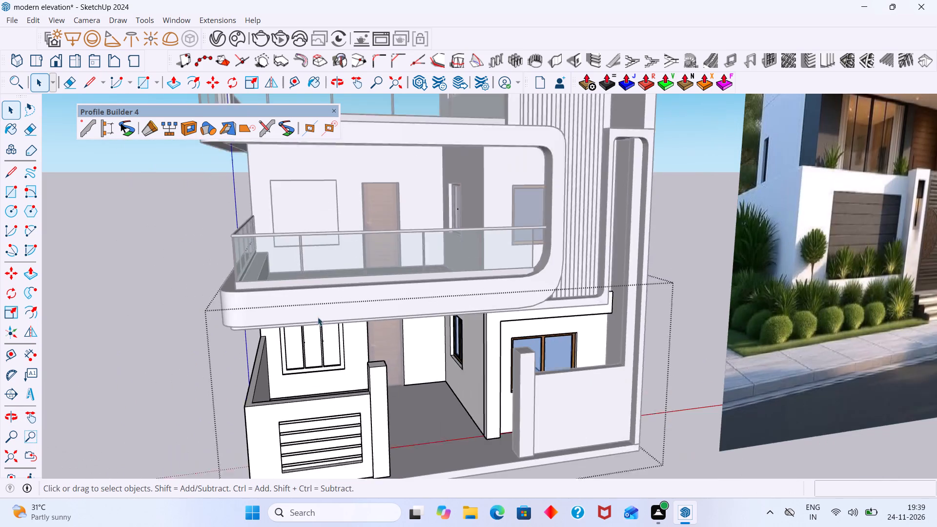
pyautogui.scroll(-2, 318, 317)
pyautogui.click(314, 214)
pyautogui.scroll(2, 314, 214)
pyautogui.click(314, 214)
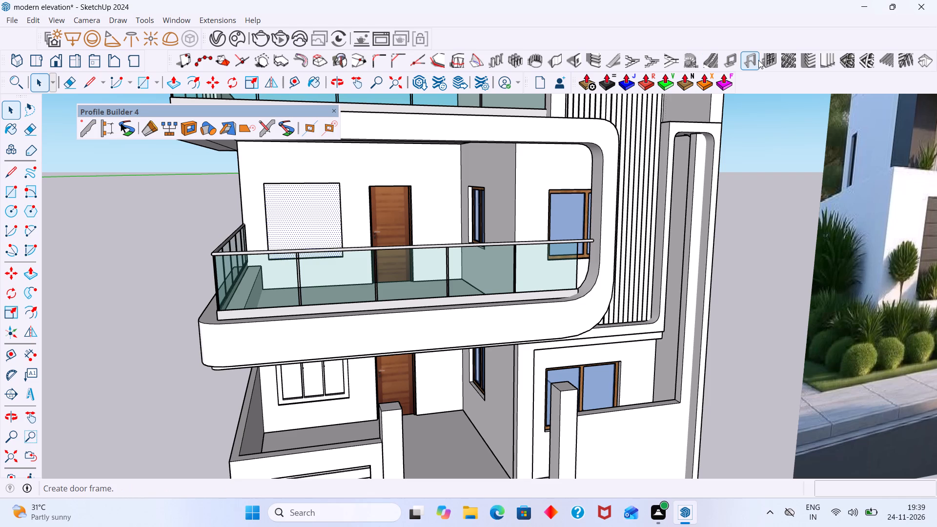
pyautogui.click(774, 56)
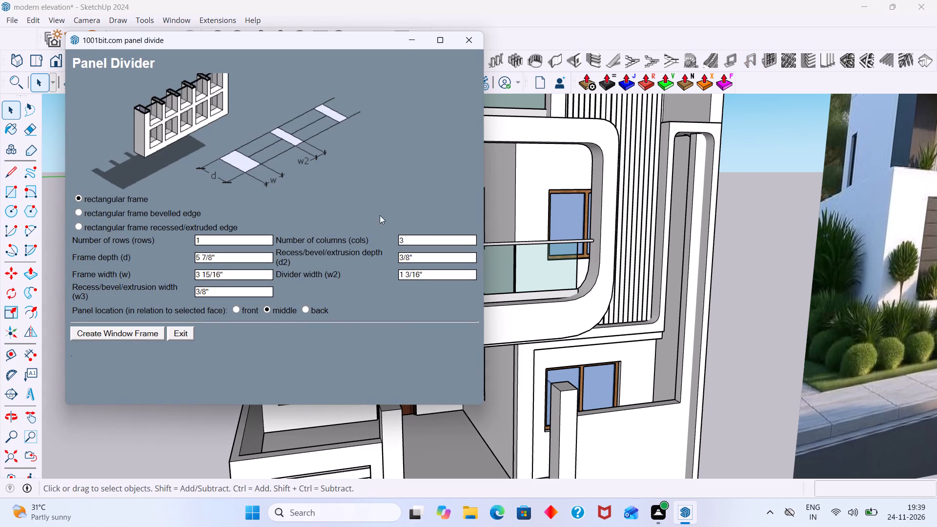
pyautogui.click(119, 332)
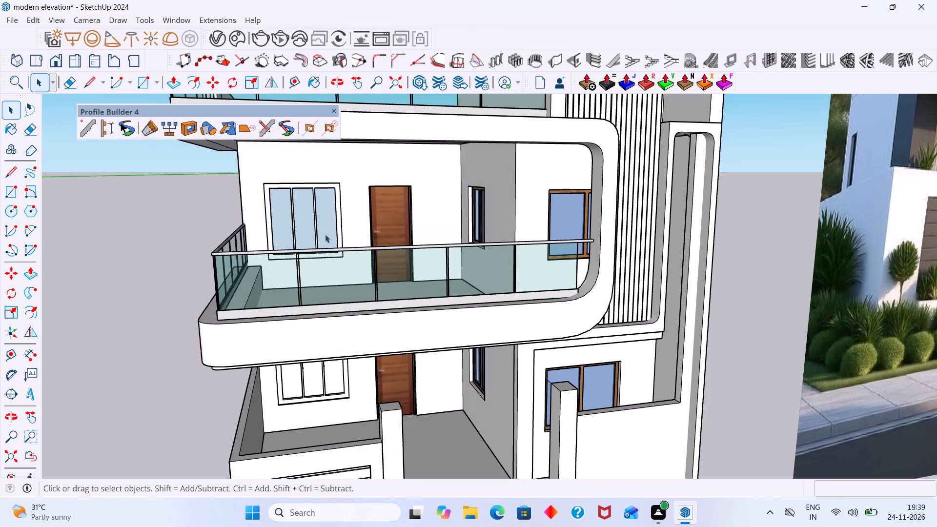
pyautogui.scroll(7, 326, 231)
pyautogui.scroll(-19, 313, 218)
pyautogui.click(176, 288)
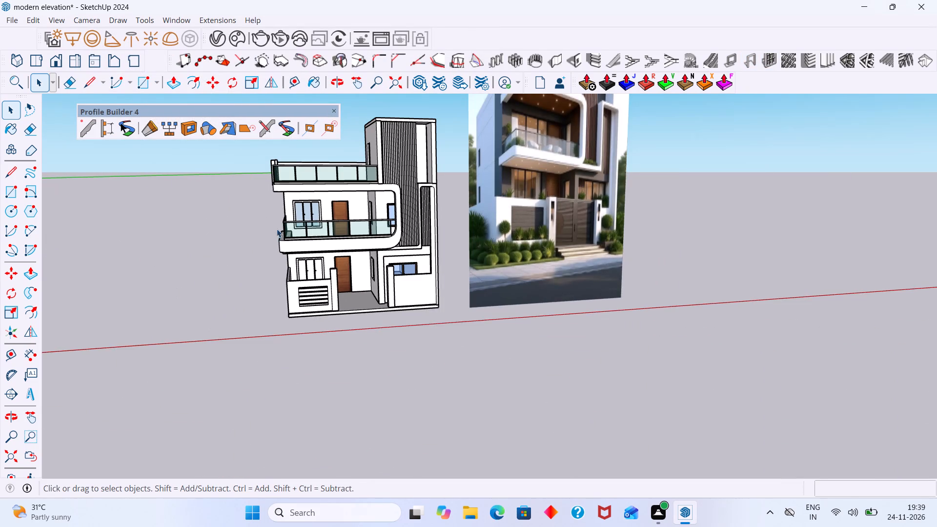
# Close the floating Profile Builder 4 tool set and hide the docked 1001bit tool set.
pyautogui.moveTo(277, 228); pyautogui.dragTo(362, 232, button='middle')
pyautogui.scroll(-8, 362, 232)
pyautogui.moveTo(344, 246); pyautogui.dragTo(238, 263, button='middle')
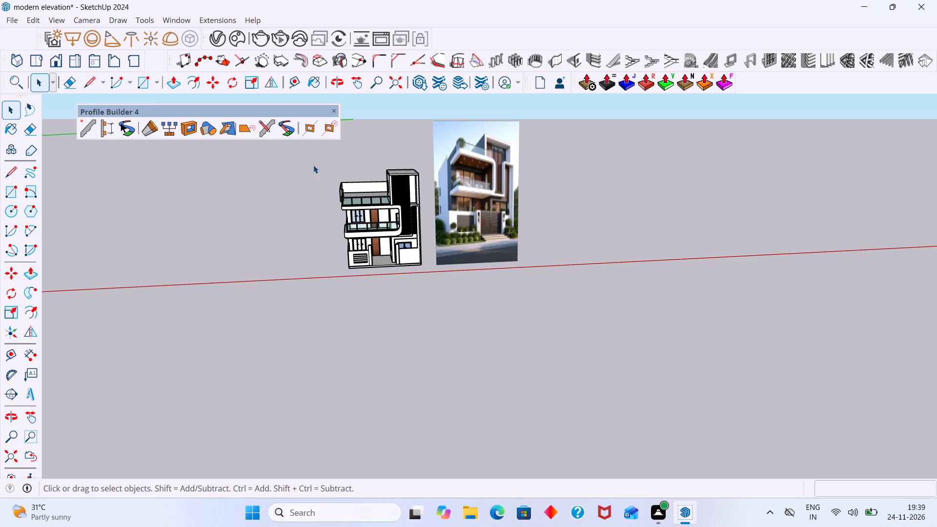
pyautogui.click(336, 108)
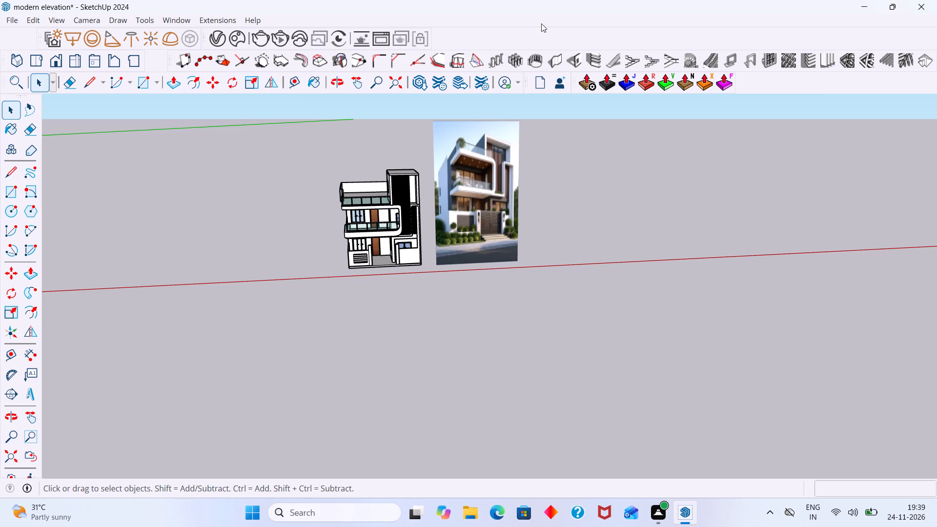
pyautogui.rightClick(586, 14)
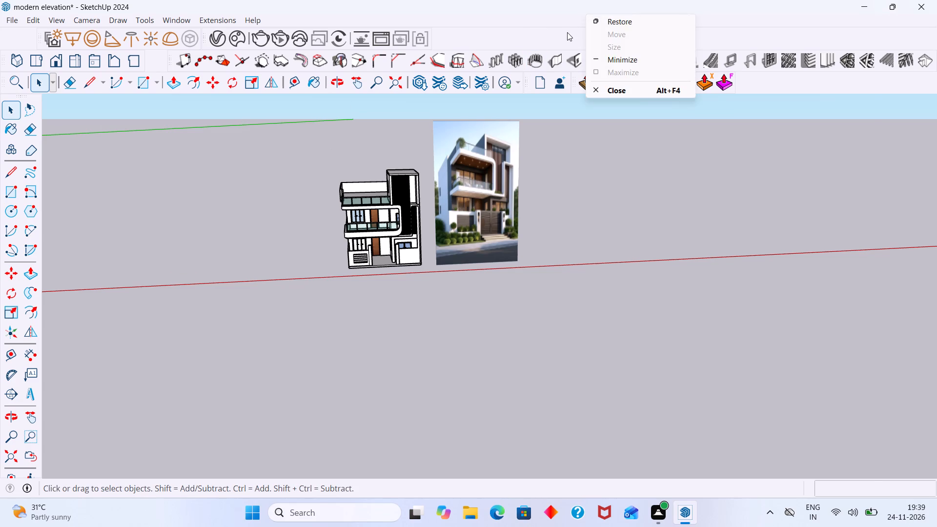
pyautogui.click(567, 32)
pyautogui.rightClick(569, 34)
pyautogui.click(602, 8)
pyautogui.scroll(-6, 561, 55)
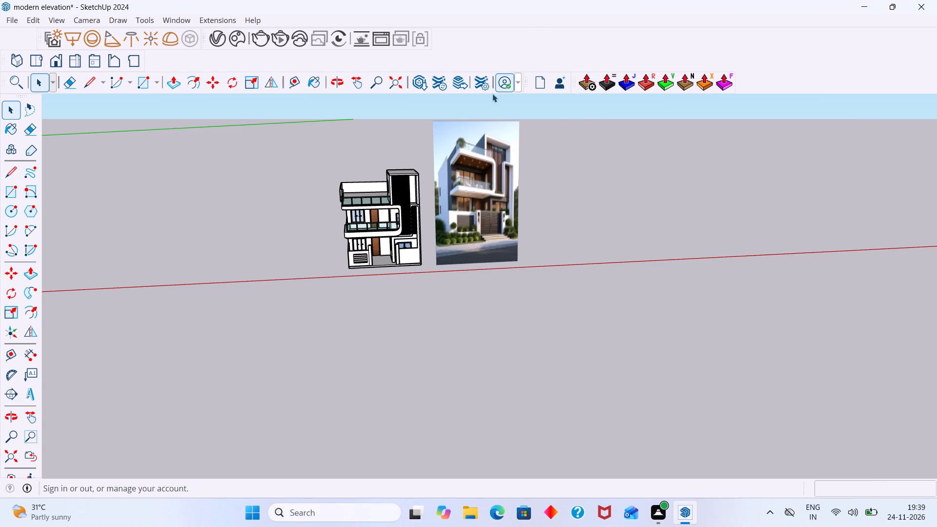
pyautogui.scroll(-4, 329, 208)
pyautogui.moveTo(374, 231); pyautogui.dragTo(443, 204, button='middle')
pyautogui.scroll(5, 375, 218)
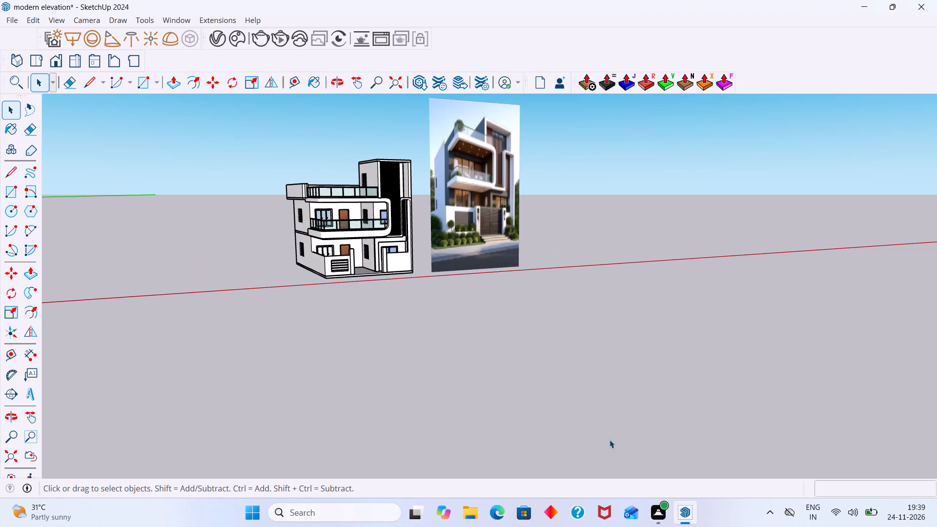